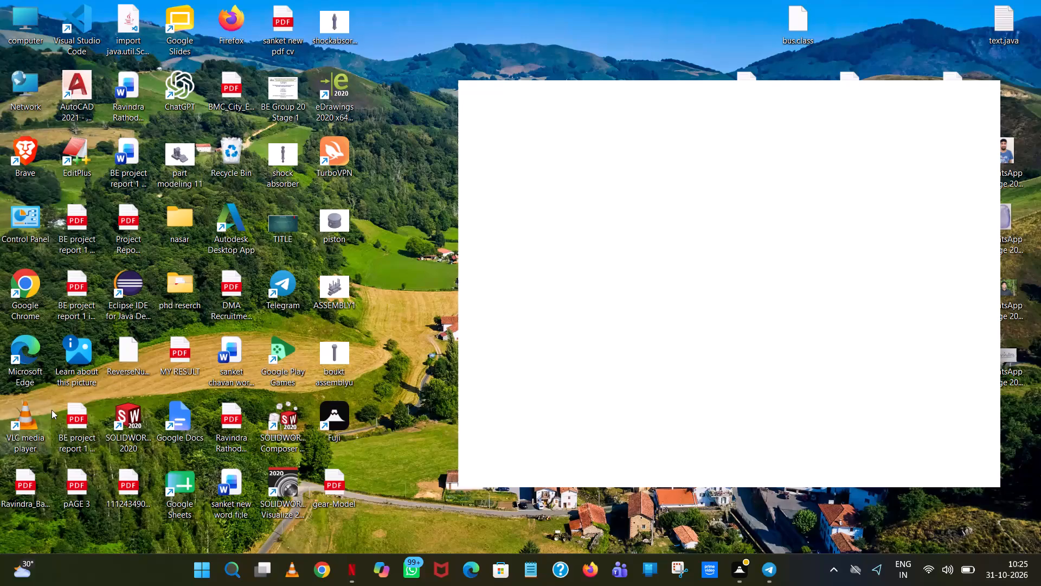
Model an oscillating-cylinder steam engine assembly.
Launch SOLIDWORKS 2020 from the desktop.
{"action": "double_click", "coordinate": [125, 408]}
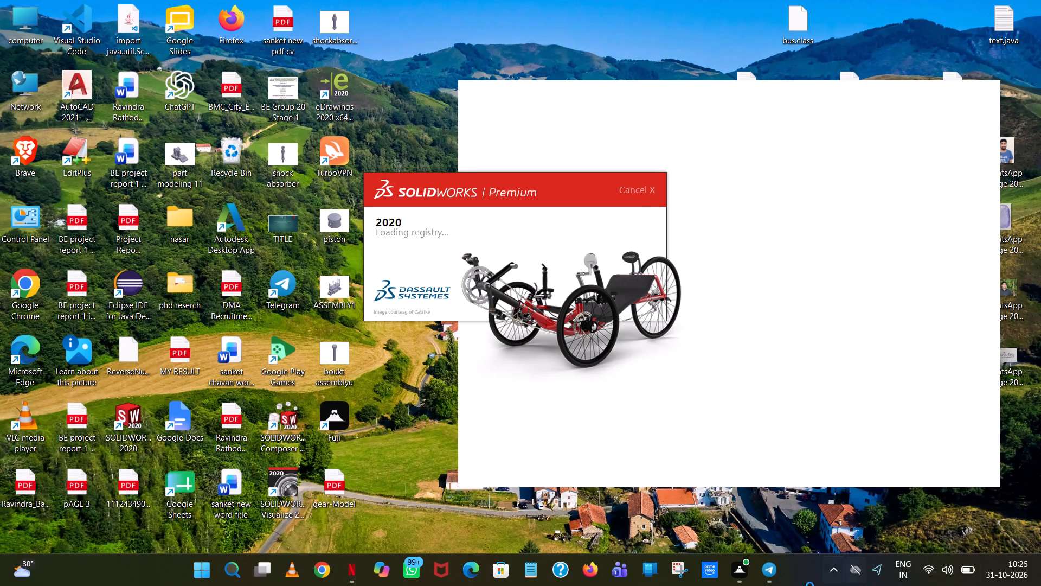
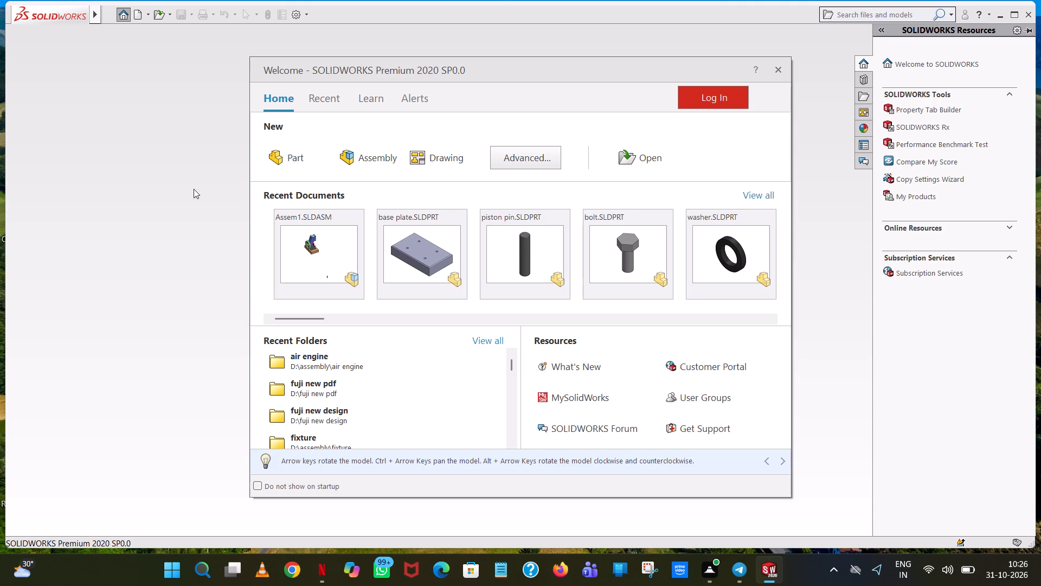
Create a new part document and maximize the application window.
{"action": "left_click", "coordinate": [291, 157]}
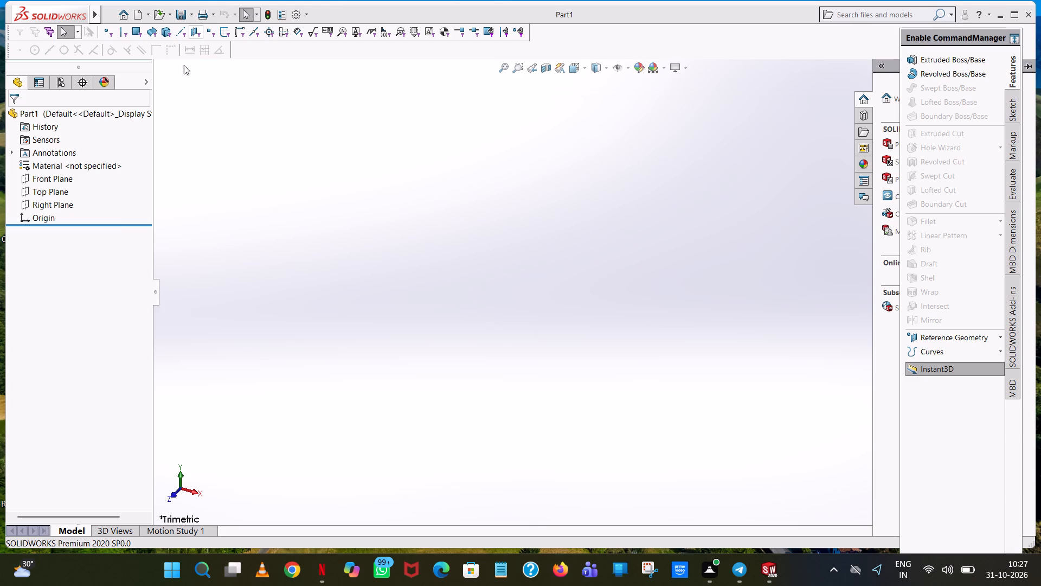
{"action": "left_click", "coordinate": [1011, 13]}
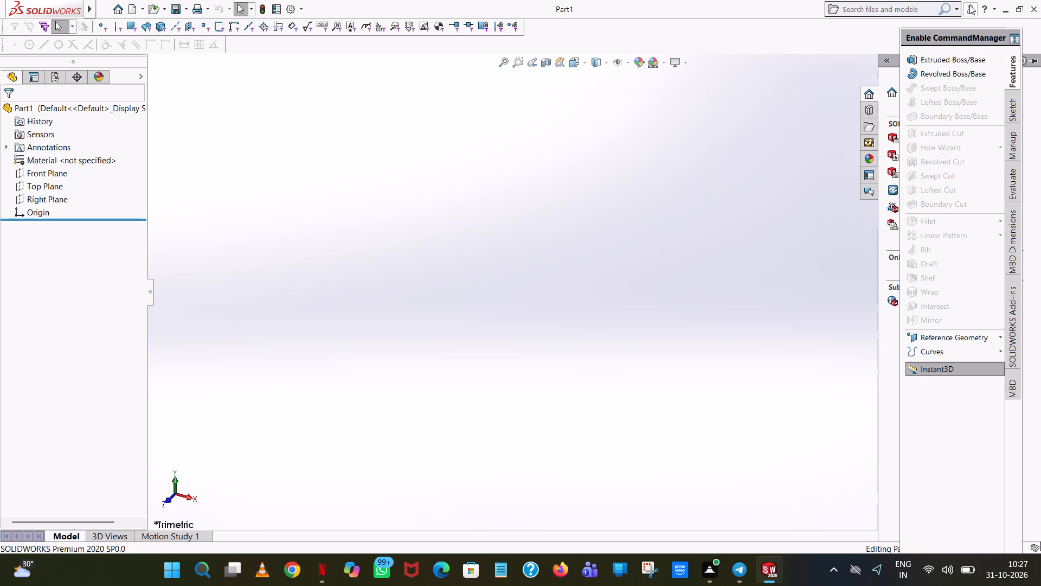
Sketch a circle of radius 50 mm centred on the origin on the Front Plane.
{"action": "left_click", "coordinate": [51, 172]}
{"action": "left_click", "coordinate": [63, 161]}
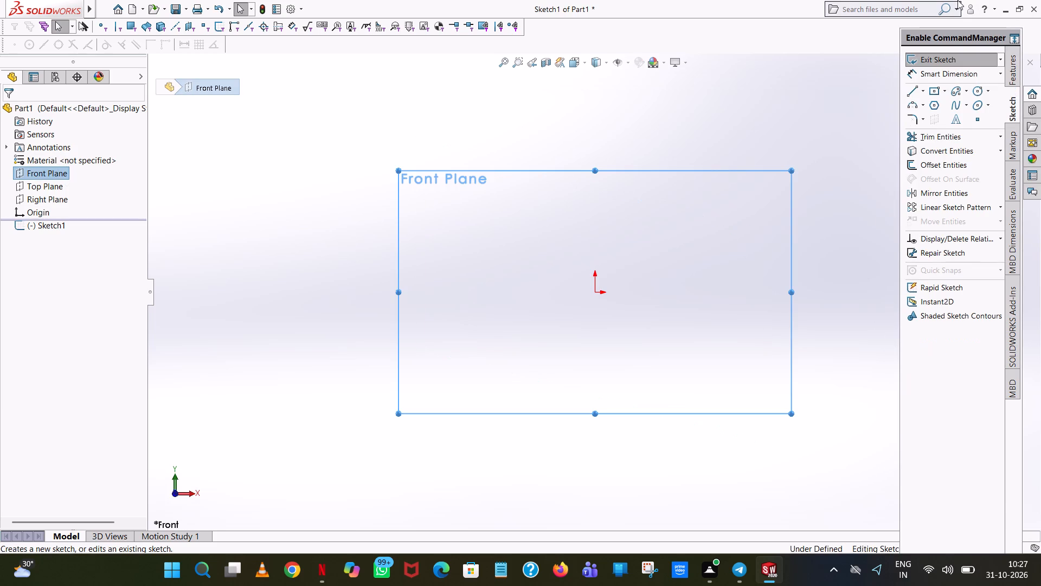
{"action": "left_click", "coordinate": [979, 93]}
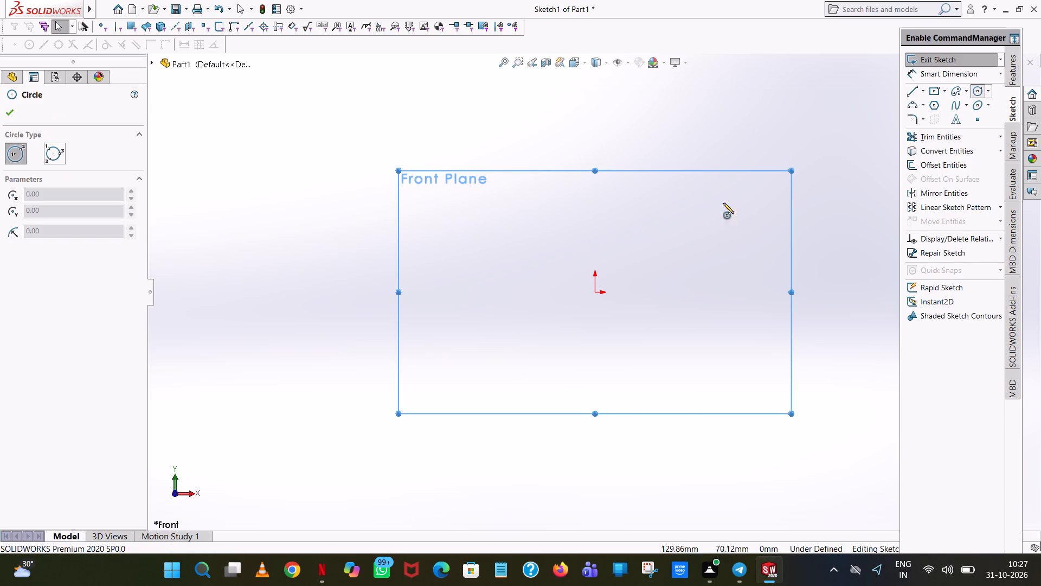
{"action": "left_click", "coordinate": [595, 292]}
{"action": "left_click", "coordinate": [621, 251]}
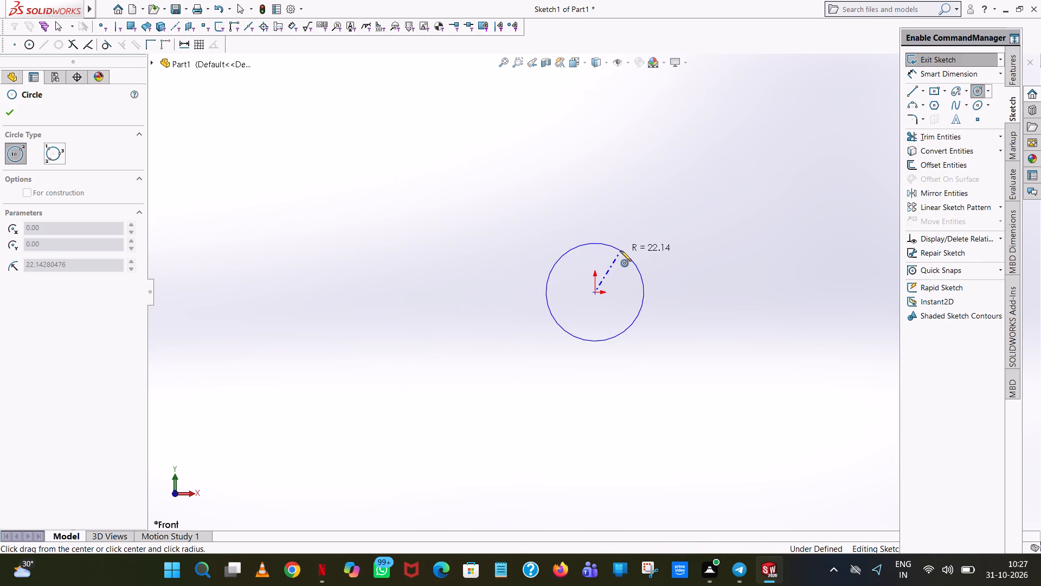
{"action": "type", "text": "50"}
{"action": "key", "text": "Return"}
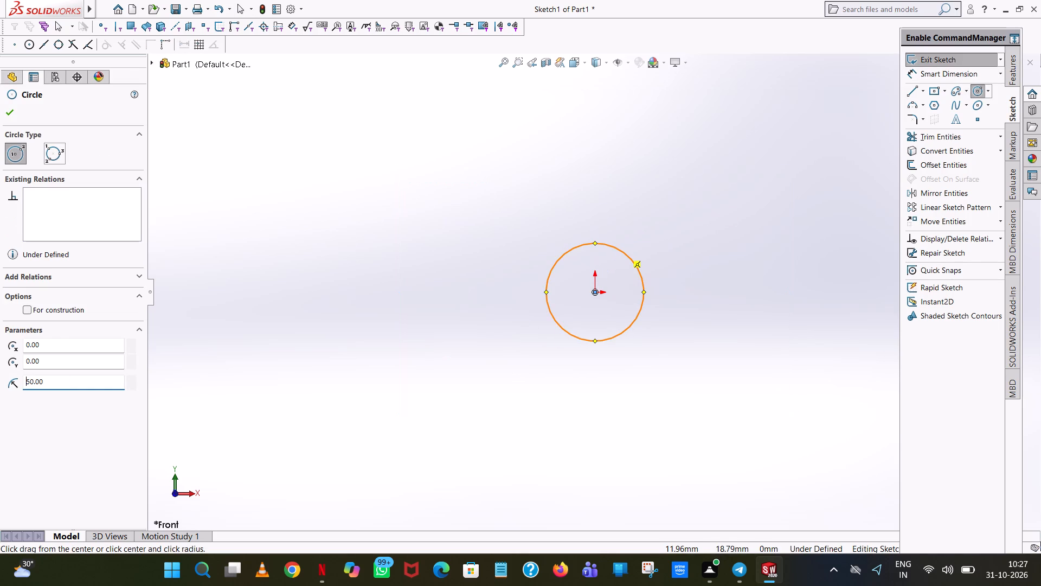
{"action": "right_click", "coordinate": [621, 251]}
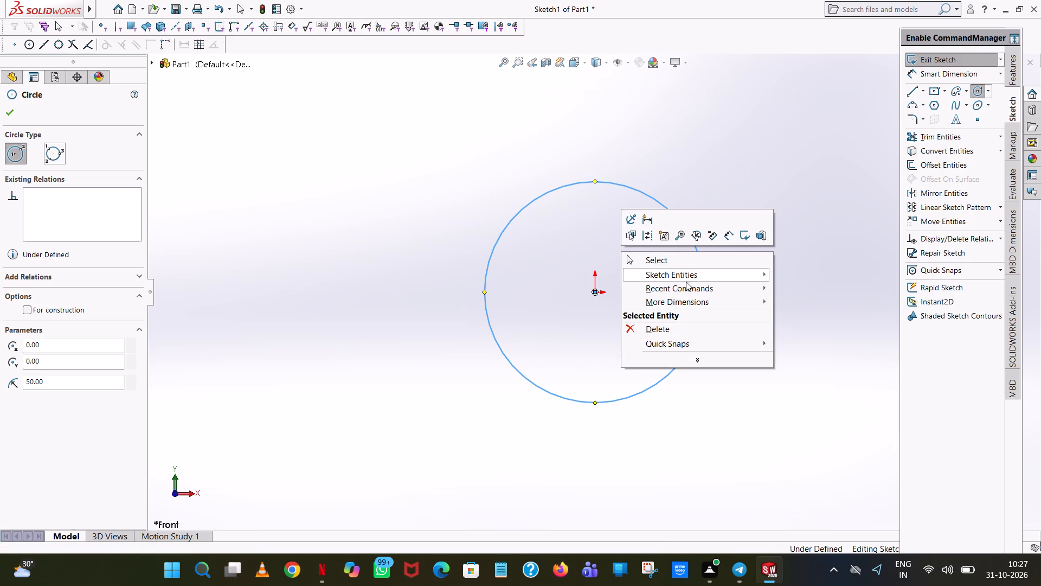
{"action": "left_click", "coordinate": [703, 254]}
{"action": "left_click", "coordinate": [744, 188]}
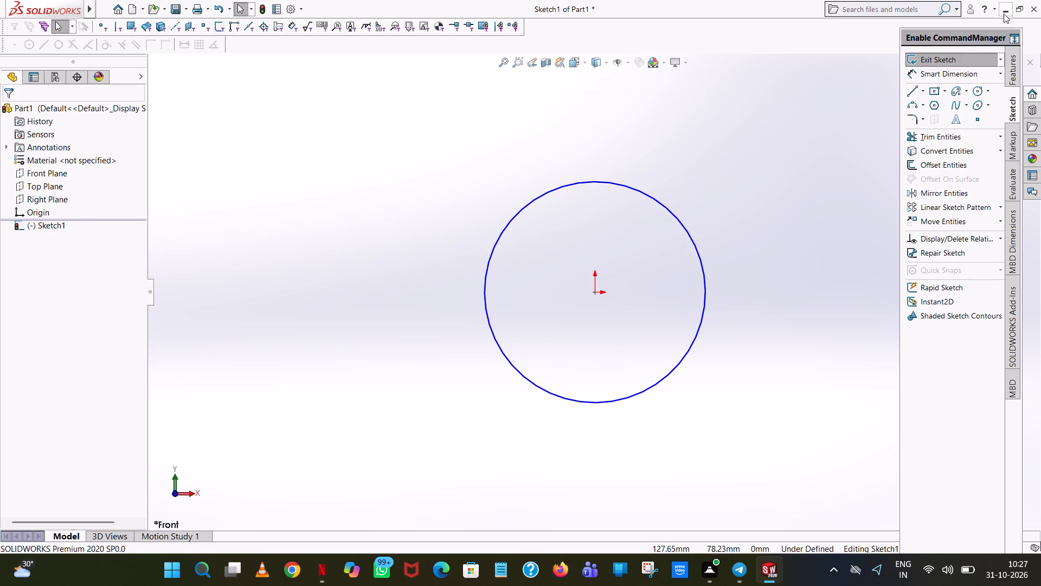
Add a diameter dimension to the sketched circle with Smart Dimension, placing it beside the circle and keeping its value.
{"action": "left_click", "coordinate": [941, 78]}
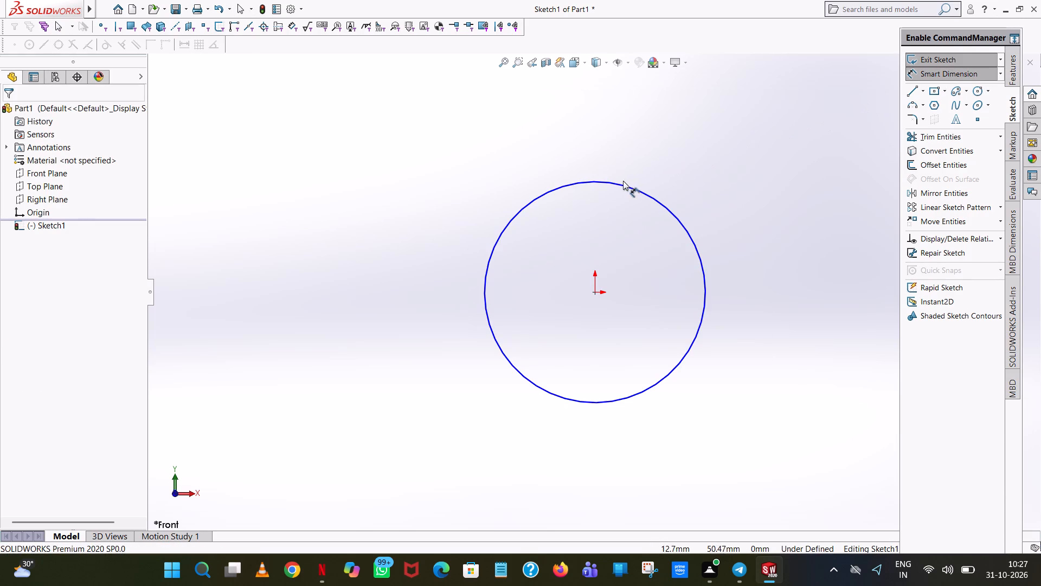
{"action": "left_click", "coordinate": [618, 184]}
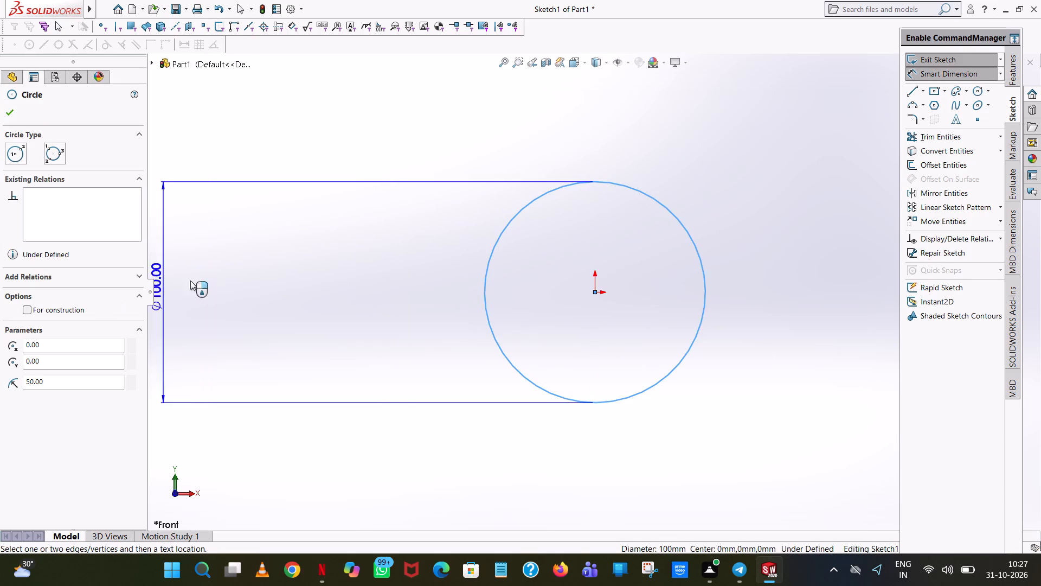
{"action": "left_click", "coordinate": [368, 234]}
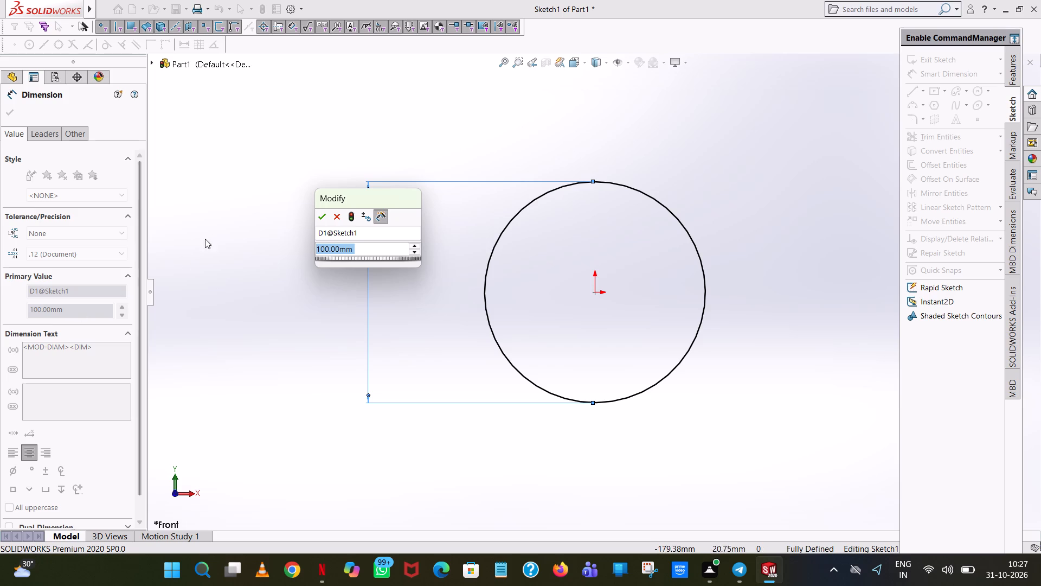
{"action": "left_click", "coordinate": [315, 214]}
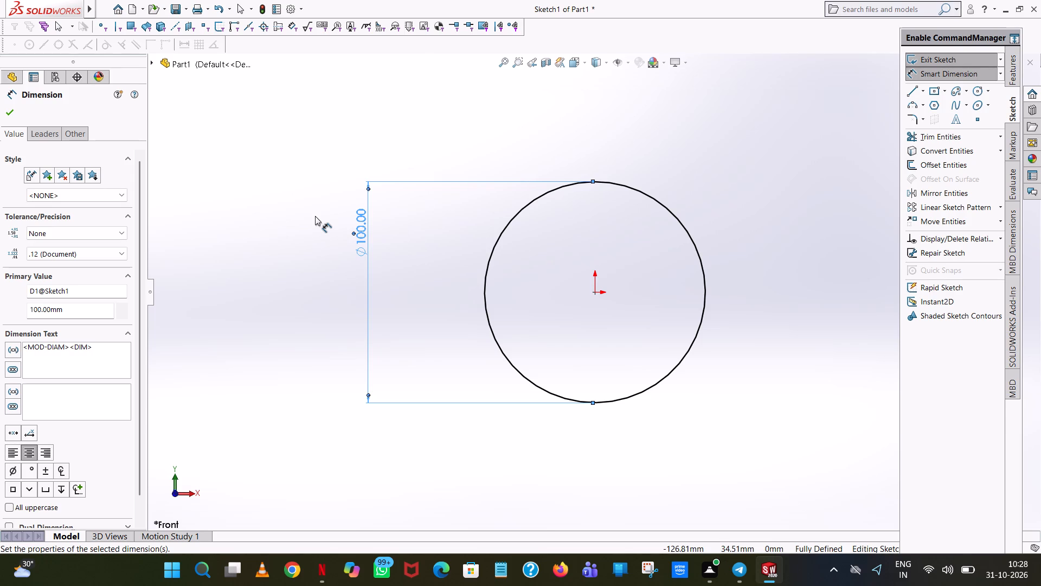
{"action": "left_click", "coordinate": [725, 162]}
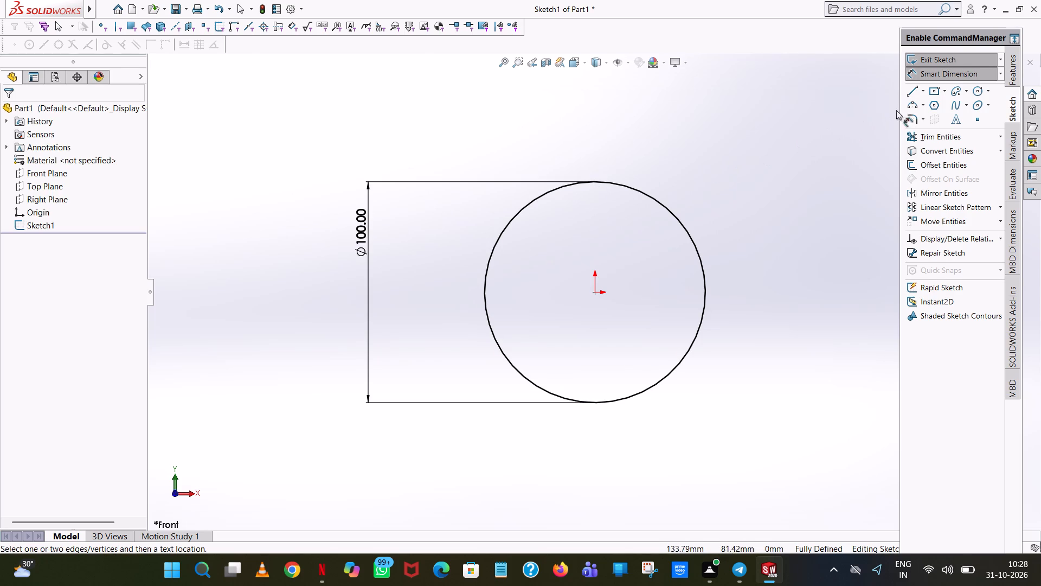
Extrude the circle as a blind boss 20 mm deep from the sketch plane.
{"action": "left_click", "coordinate": [1008, 68]}
{"action": "left_click", "coordinate": [966, 62]}
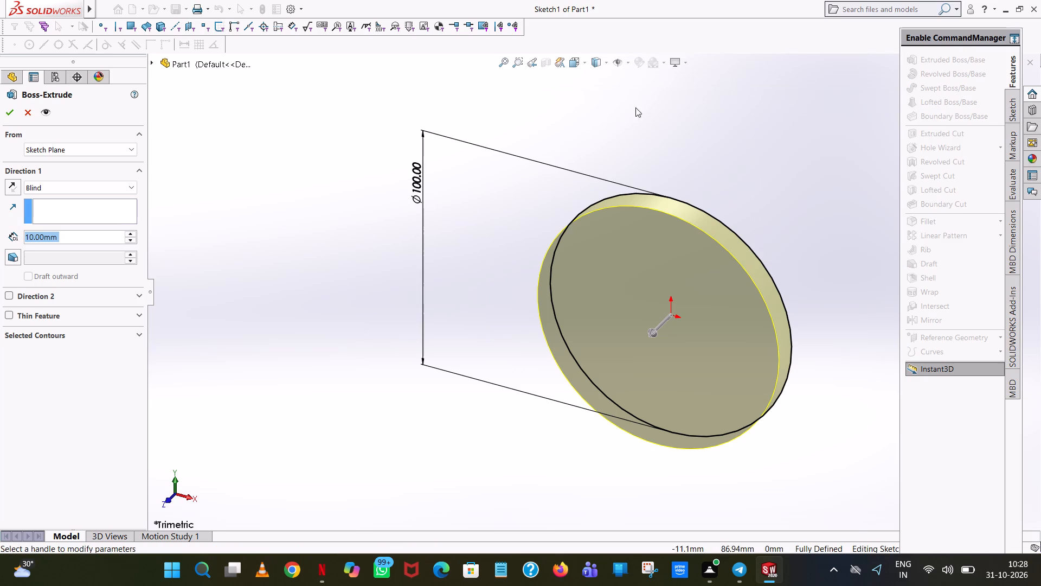
{"action": "left_click", "coordinate": [130, 234]}
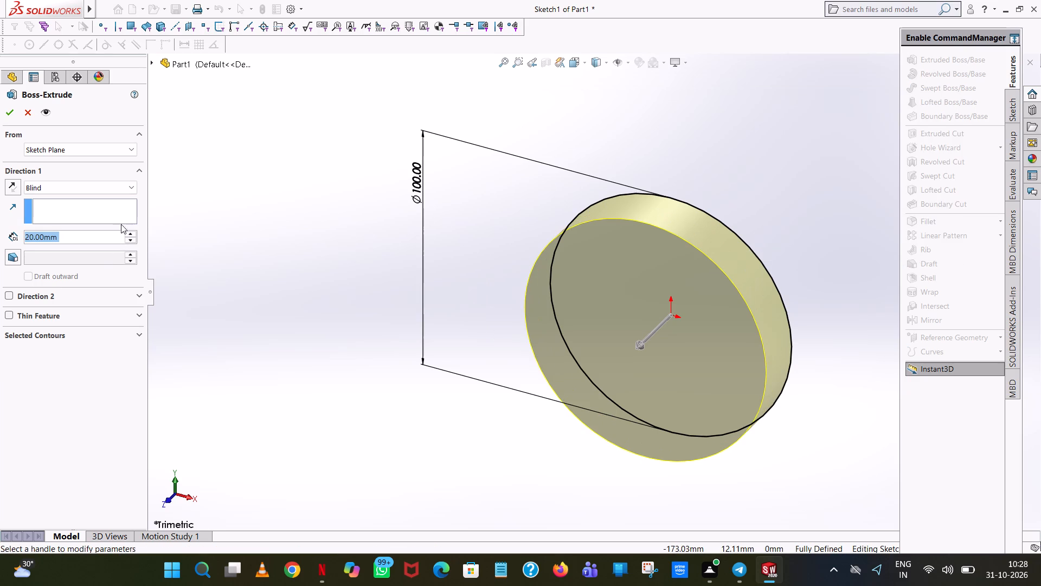
{"action": "left_click", "coordinate": [14, 110]}
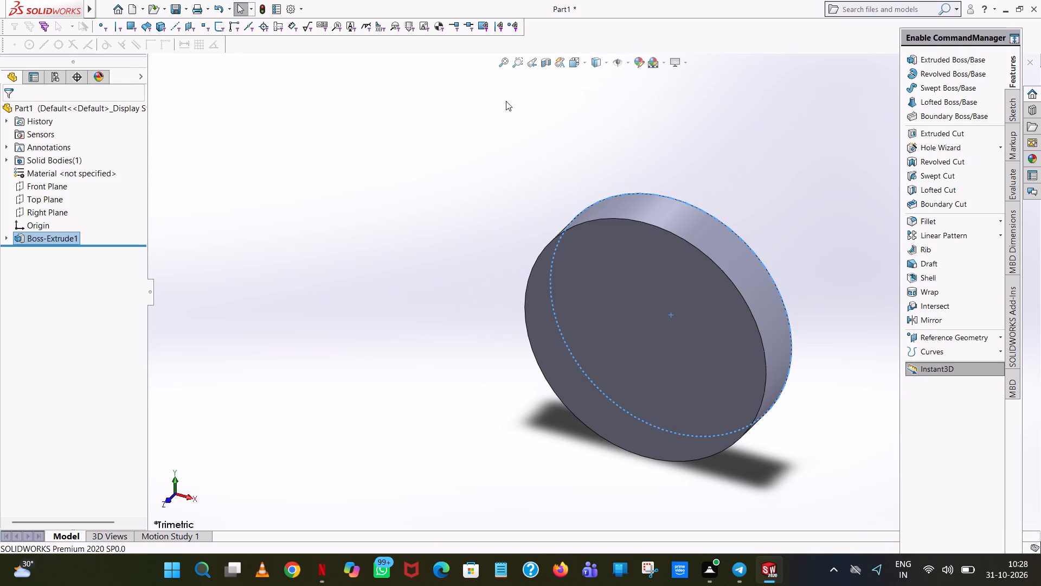
{"action": "left_click", "coordinate": [676, 175]}
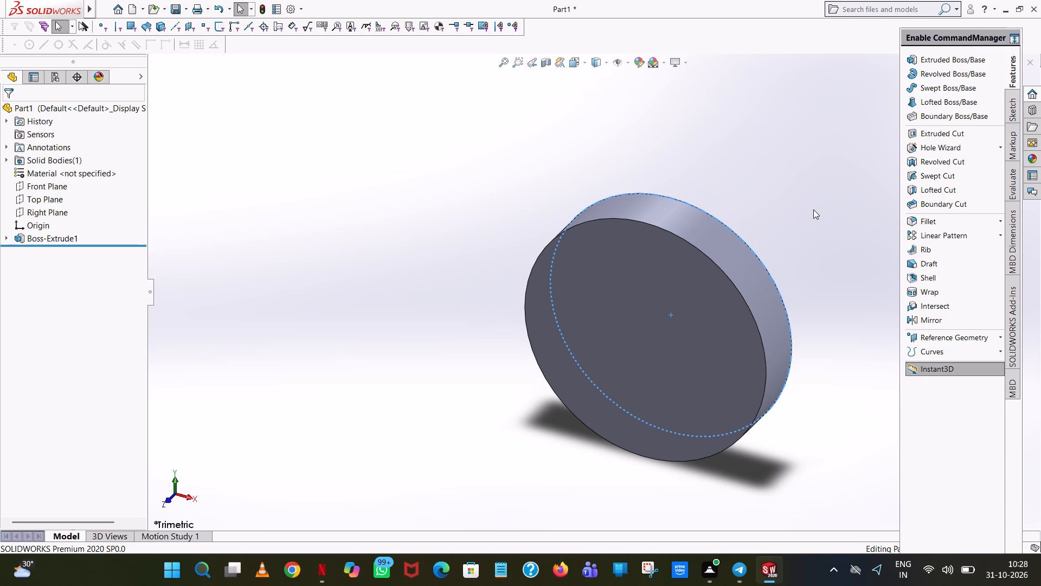
Sketch a circle of radius 90/2 mm centred on the origin on the disc's front face.
{"action": "key", "text": "ctrl+7"}
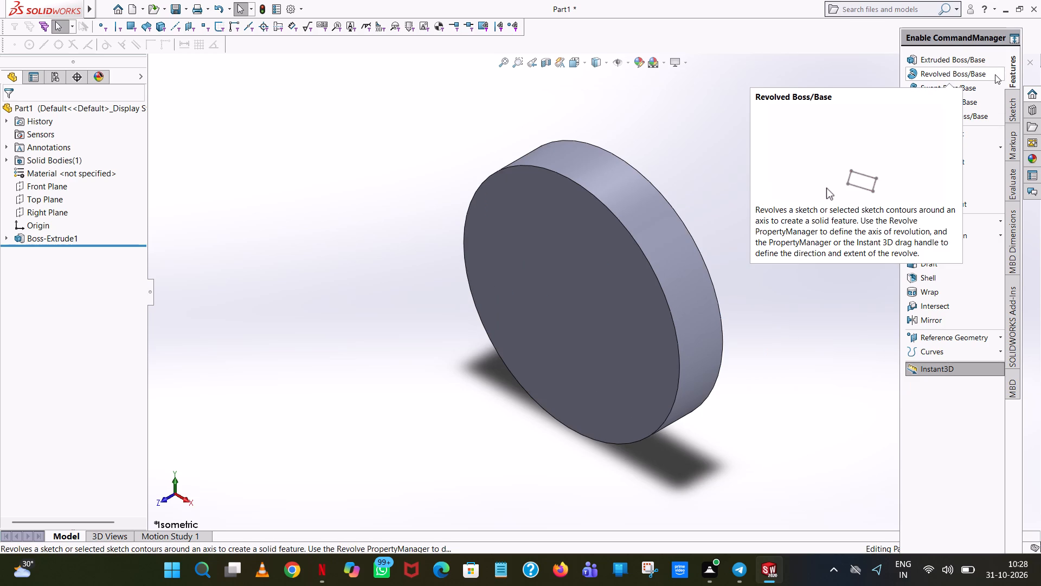
{"action": "left_click", "coordinate": [982, 62]}
{"action": "left_click", "coordinate": [563, 254]}
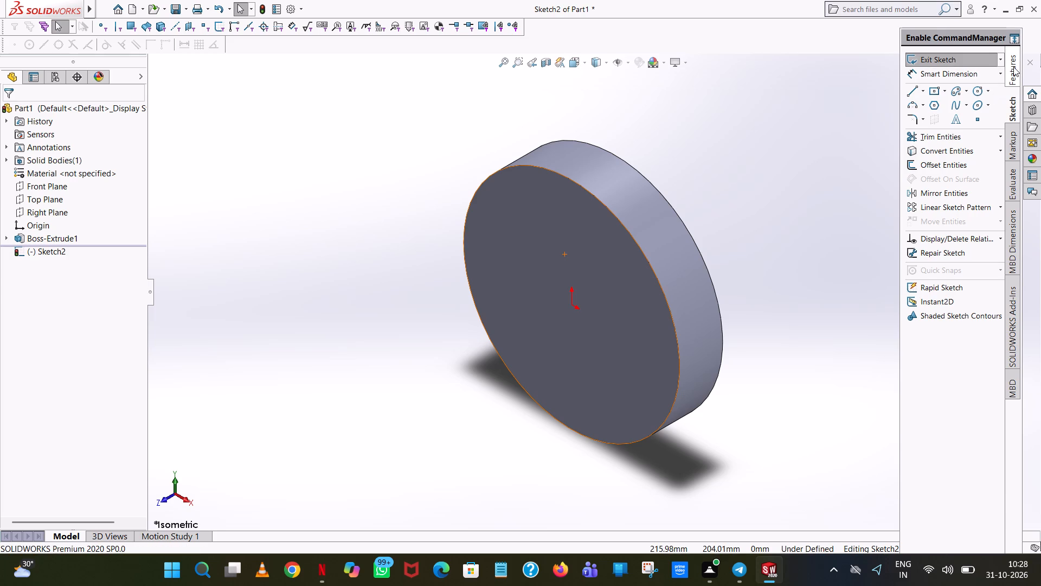
{"action": "left_click", "coordinate": [587, 66]}
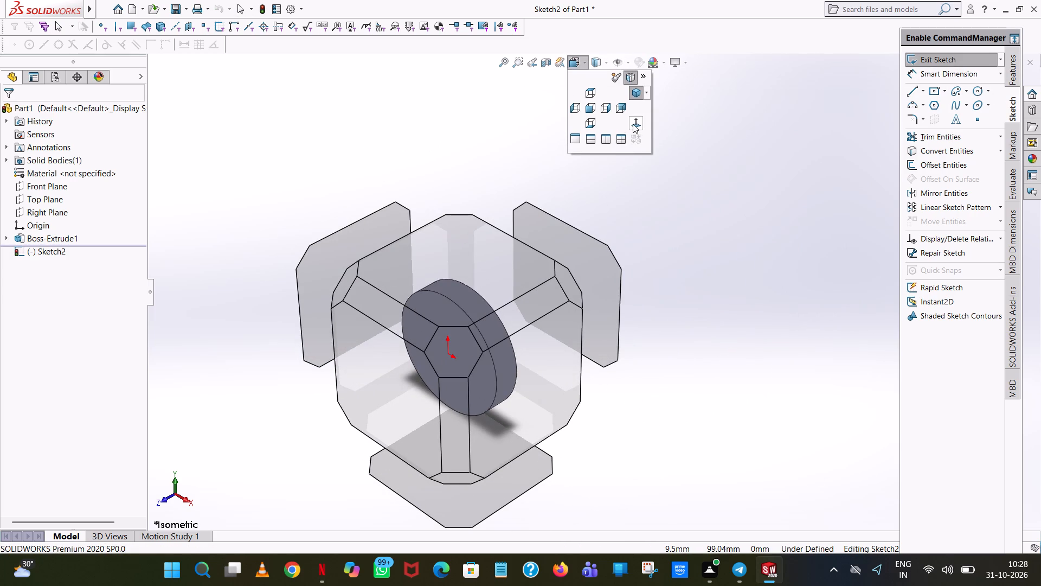
{"action": "left_click", "coordinate": [634, 124]}
{"action": "left_click", "coordinate": [977, 91]}
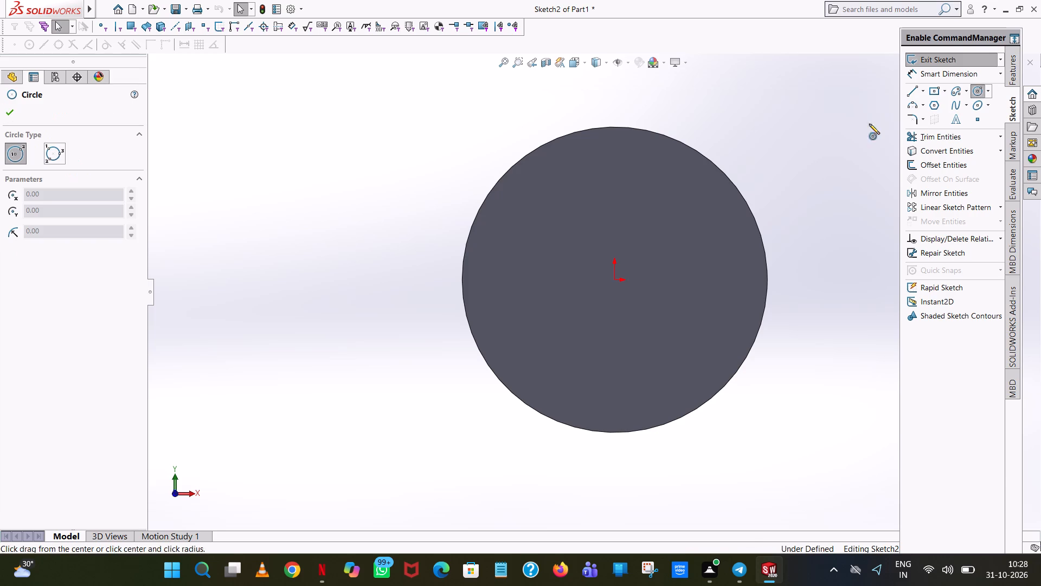
{"action": "left_click", "coordinate": [615, 279]}
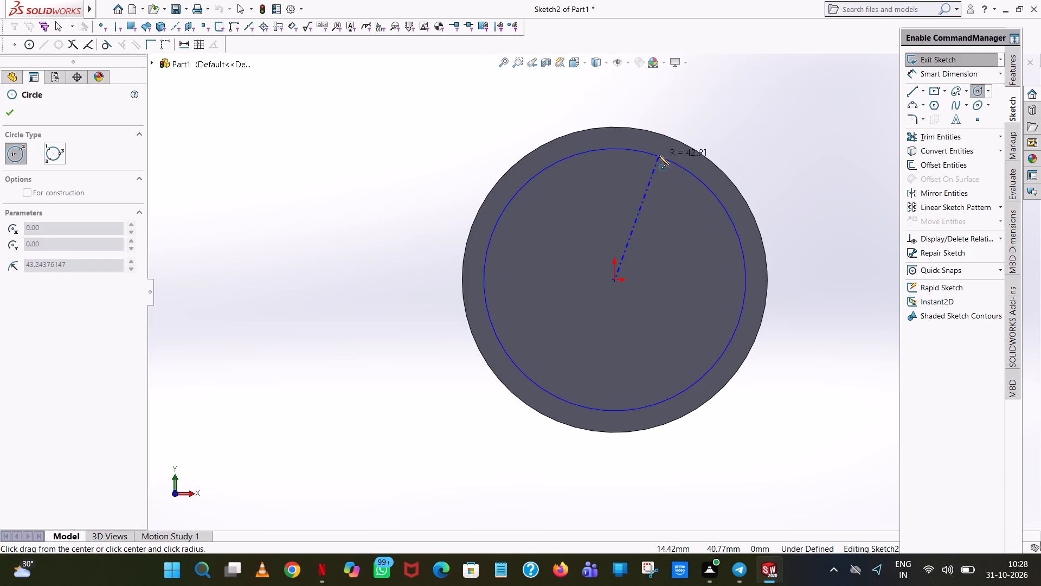
{"action": "left_click", "coordinate": [659, 155]}
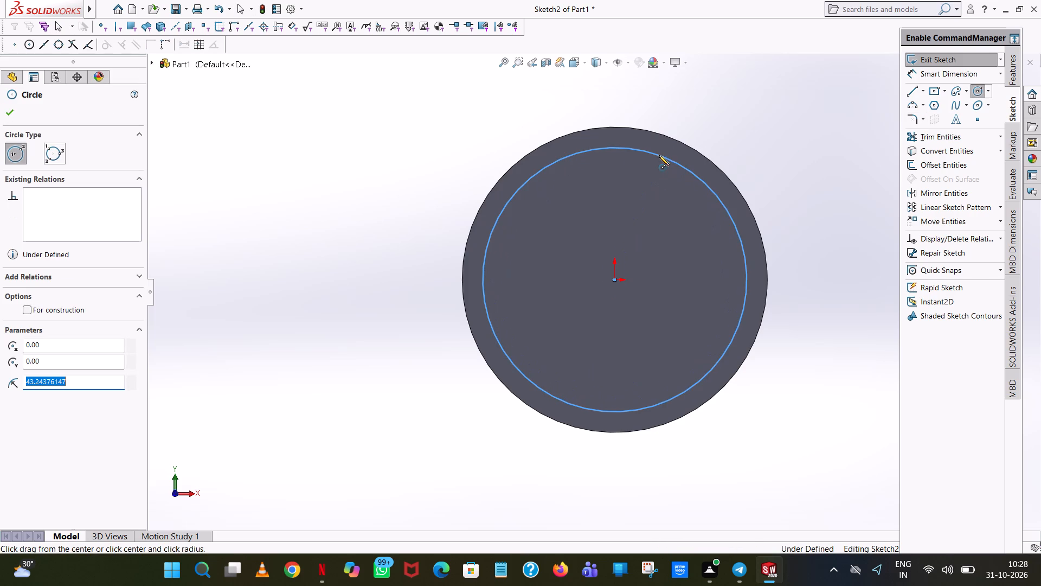
{"action": "type", "text": "90/2"}
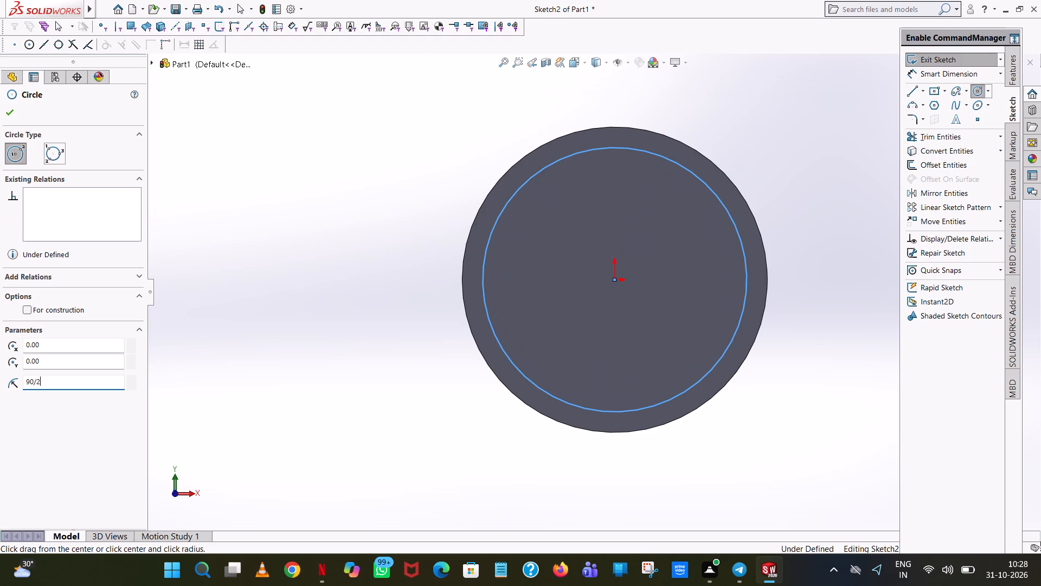
{"action": "key", "text": "Return"}
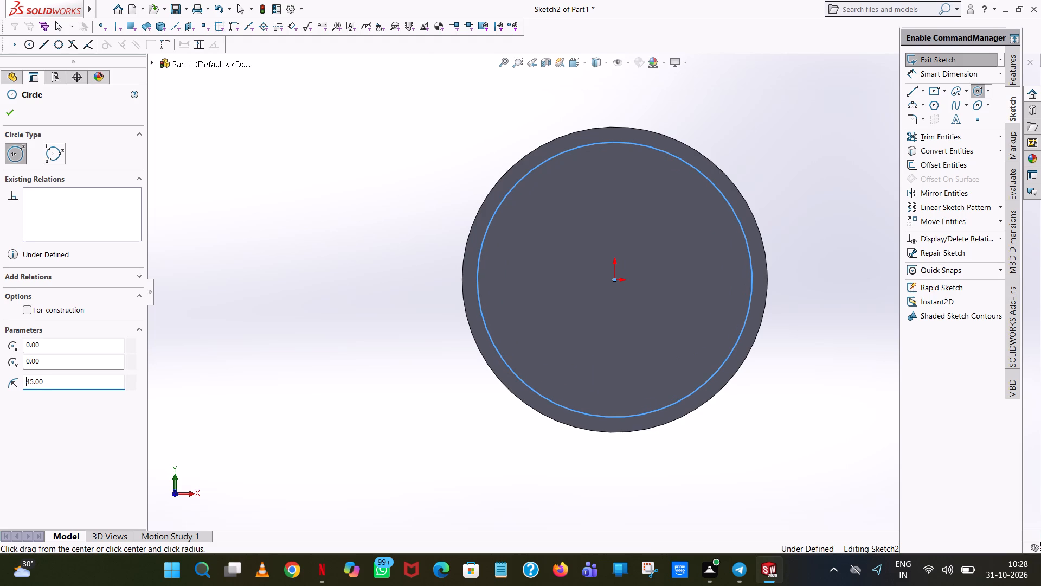
{"action": "right_click", "coordinate": [659, 155]}
{"action": "left_click", "coordinate": [682, 162]}
{"action": "left_click", "coordinate": [735, 149]}
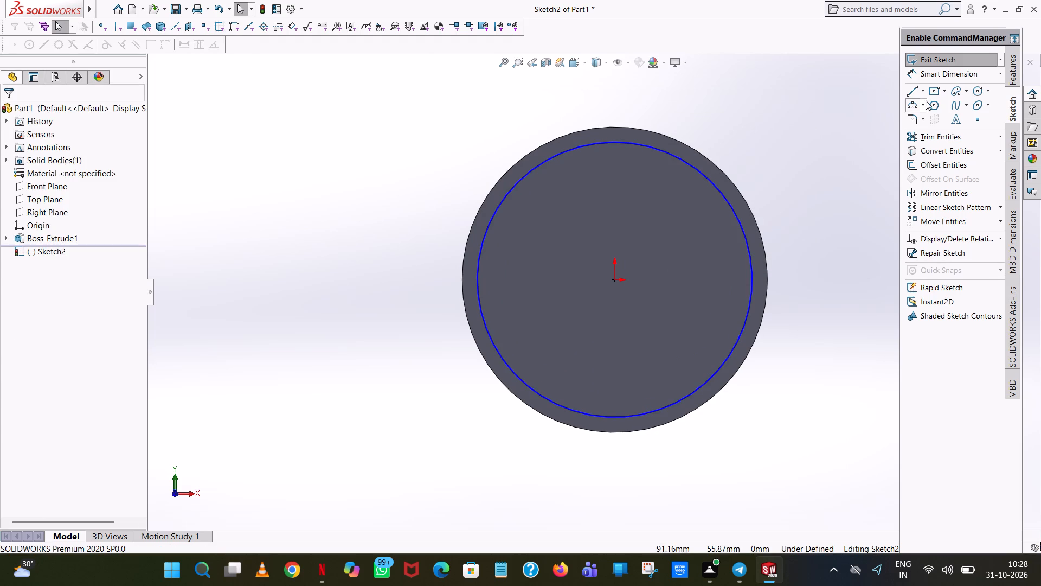
Add a diameter dimension to the inner circle with Smart Dimension, placing it below the circle.
{"action": "left_click", "coordinate": [961, 70]}
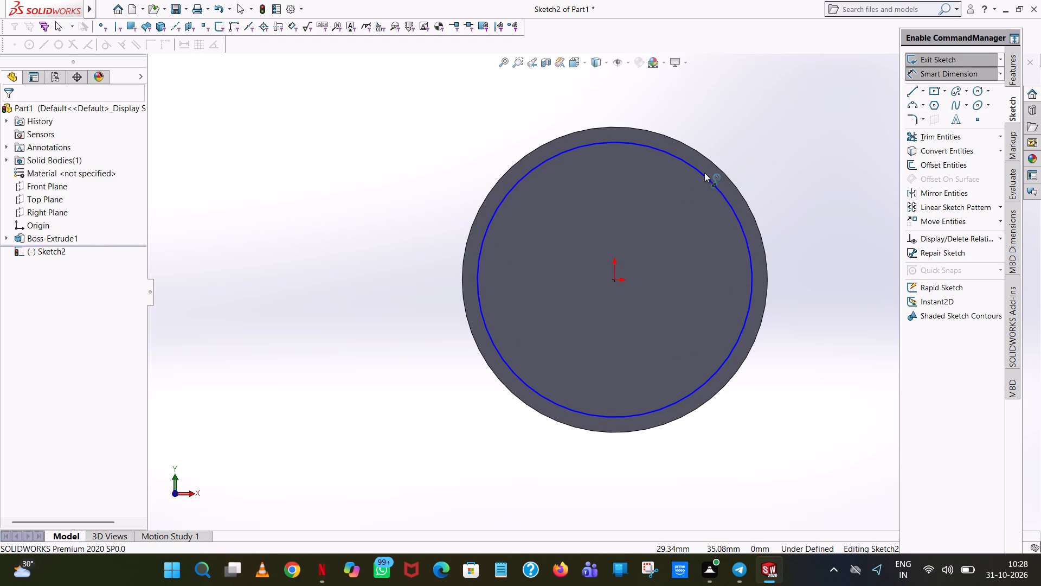
{"action": "left_click", "coordinate": [704, 173]}
{"action": "left_click", "coordinate": [616, 437]}
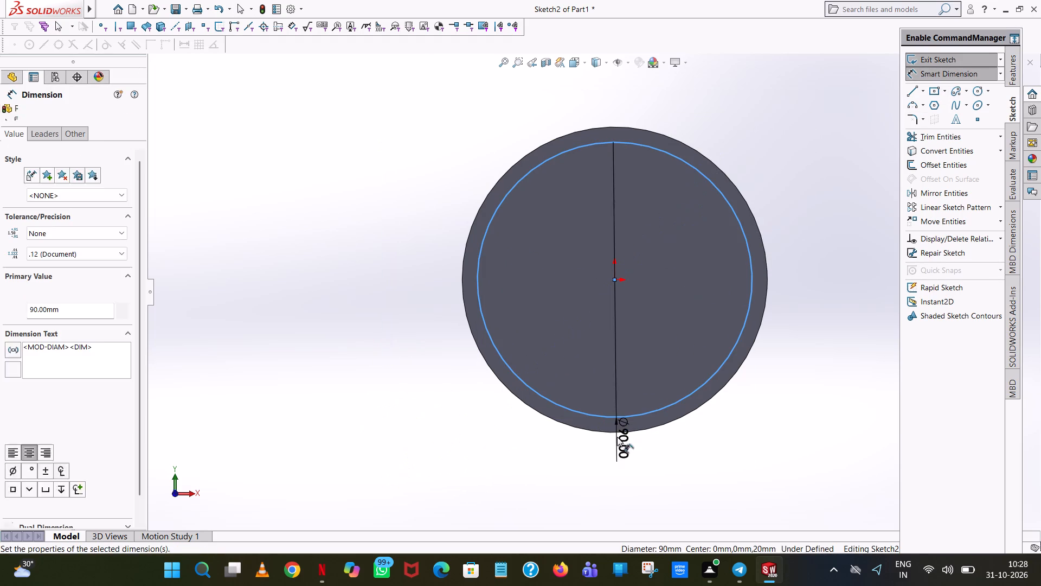
{"action": "left_click", "coordinate": [573, 424]}
{"action": "left_click", "coordinate": [793, 146]}
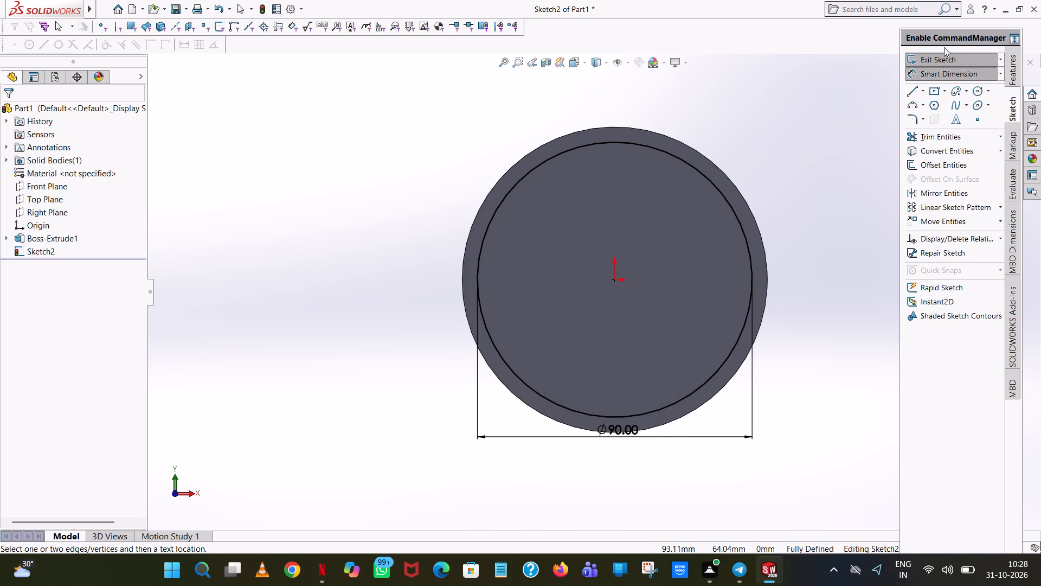
Cut the inner circle into the disc as a blind Extruded Cut 8 mm deep.
{"action": "left_click", "coordinate": [1013, 81]}
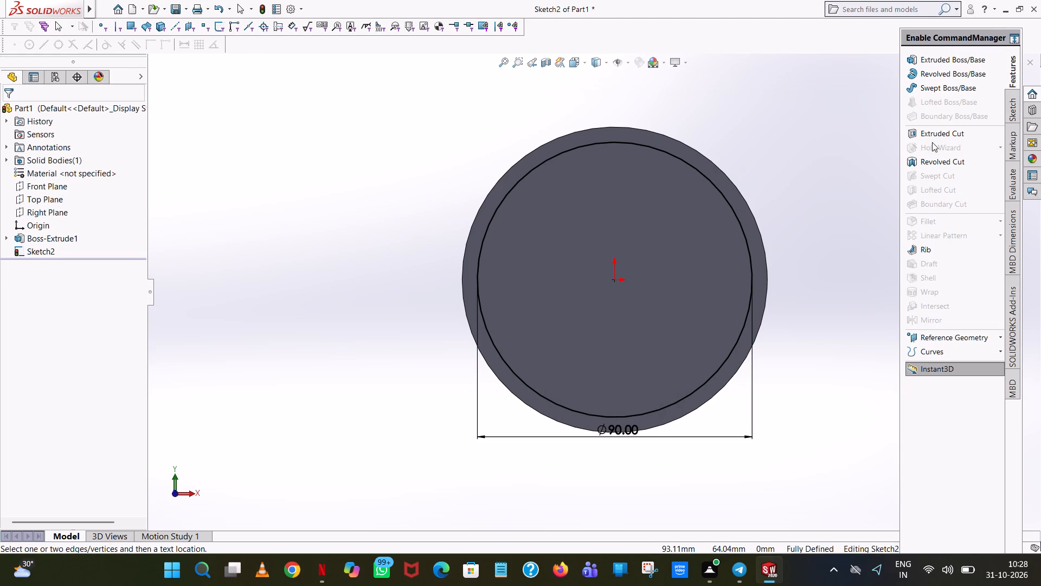
{"action": "left_click", "coordinate": [942, 134]}
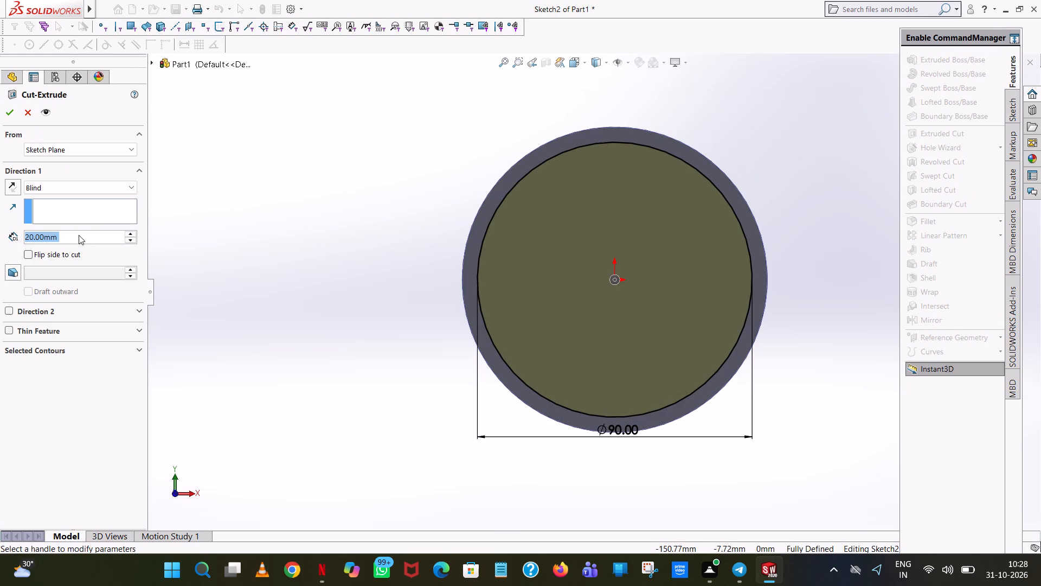
{"action": "key", "text": "8"}
{"action": "key", "text": "Return"}
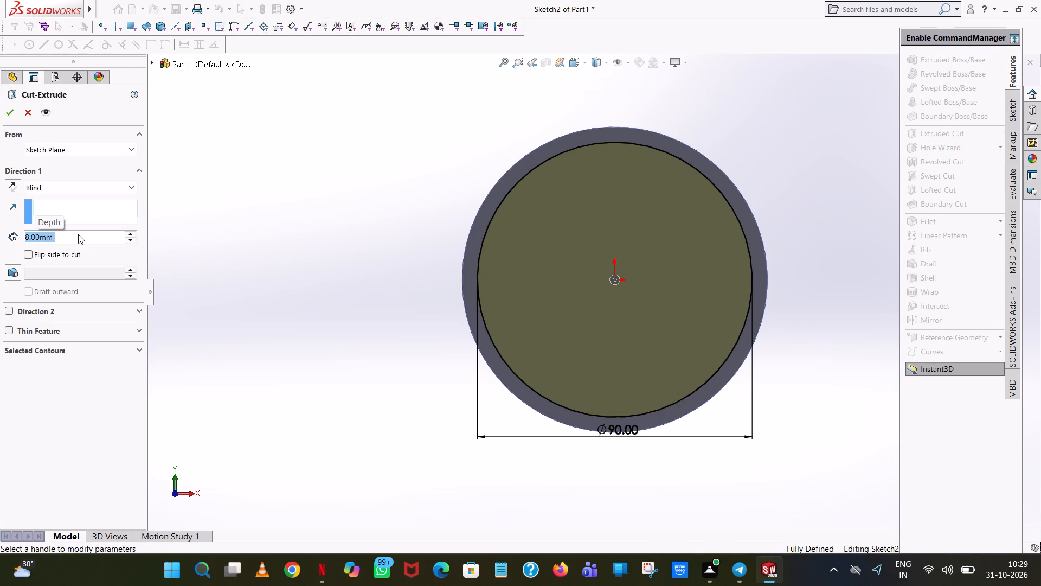
{"action": "left_click", "coordinate": [321, 182]}
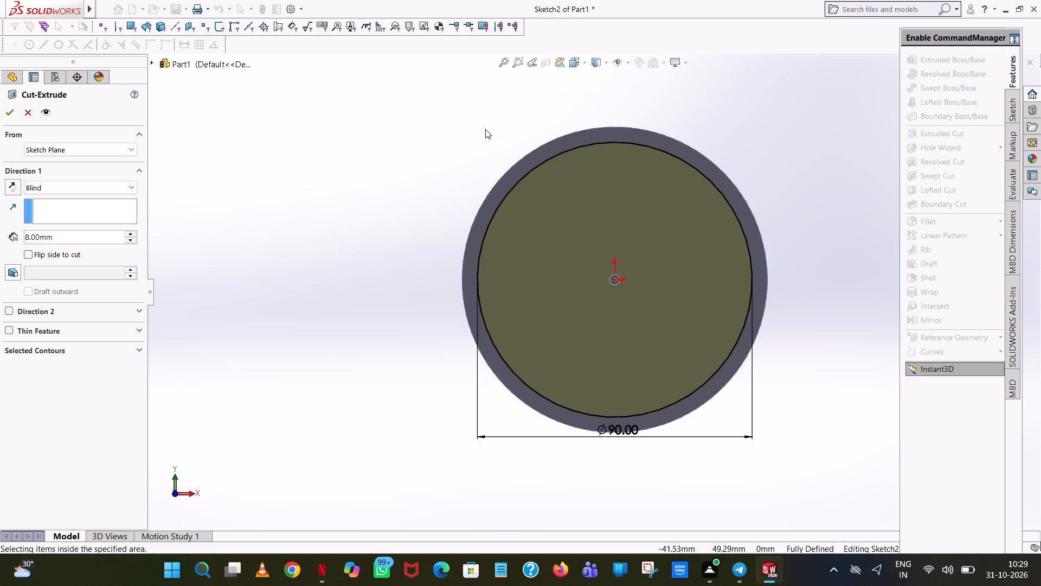
{"action": "middle_click_drag", "start_coordinate": [485, 129], "coordinate": [377, 208]}
{"action": "scroll", "coordinate": [485, 129], "scroll_direction": "up", "scroll_amount": 1}
{"action": "scroll", "coordinate": [377, 208], "scroll_direction": "up", "scroll_amount": 1}
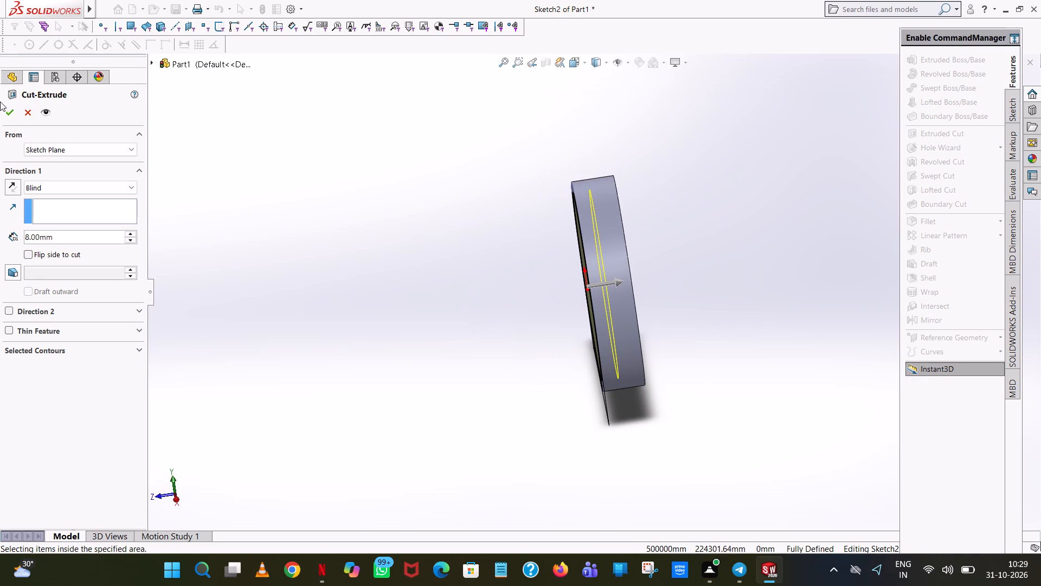
{"action": "left_click", "coordinate": [7, 114]}
{"action": "left_click", "coordinate": [434, 236]}
Start an Extruded Cut with a new sketch on the floor of the circular recess.
{"action": "scroll", "coordinate": [459, 264], "scroll_direction": "up", "scroll_amount": 1}
{"action": "middle_click_drag", "start_coordinate": [461, 265], "coordinate": [548, 228]}
{"action": "middle_click_drag", "start_coordinate": [548, 228], "coordinate": [564, 252]}
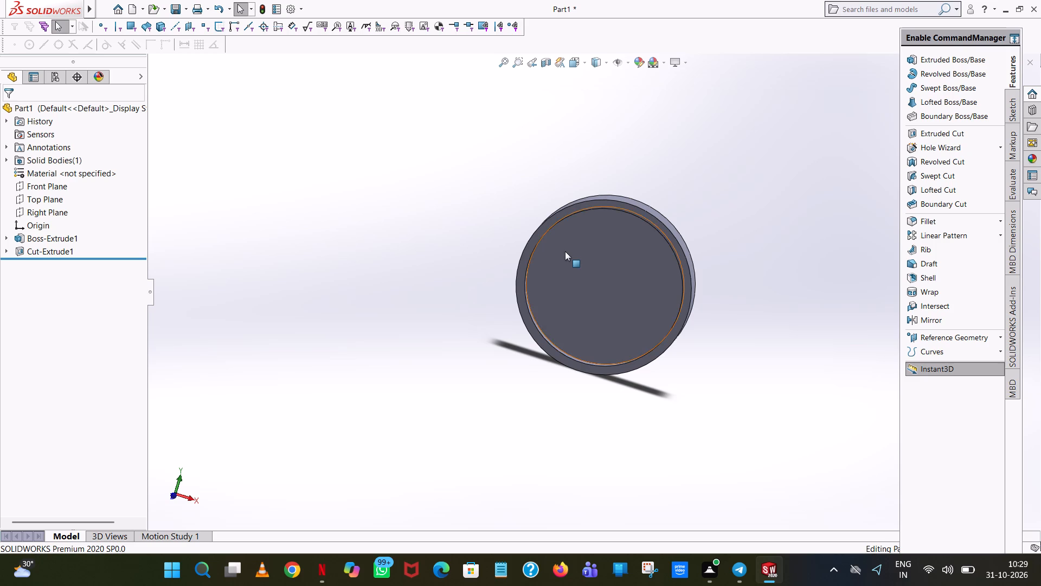
{"action": "scroll", "coordinate": [565, 251], "scroll_direction": "up", "scroll_amount": 1}
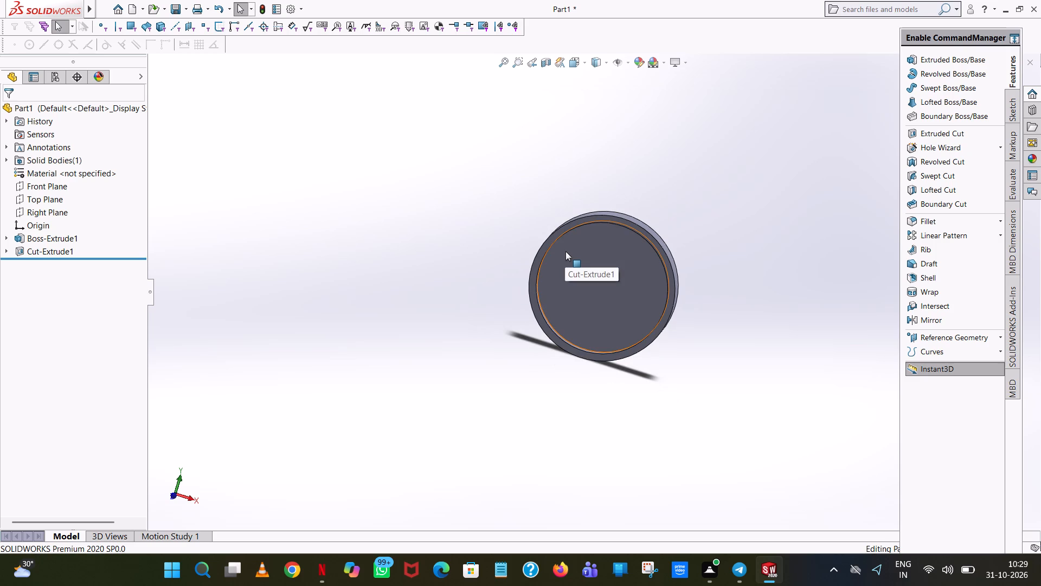
{"action": "scroll", "coordinate": [566, 251], "scroll_direction": "down", "scroll_amount": 5}
{"action": "middle_click_drag", "start_coordinate": [588, 238], "coordinate": [601, 215]}
{"action": "middle_click_drag", "start_coordinate": [601, 217], "coordinate": [592, 219]}
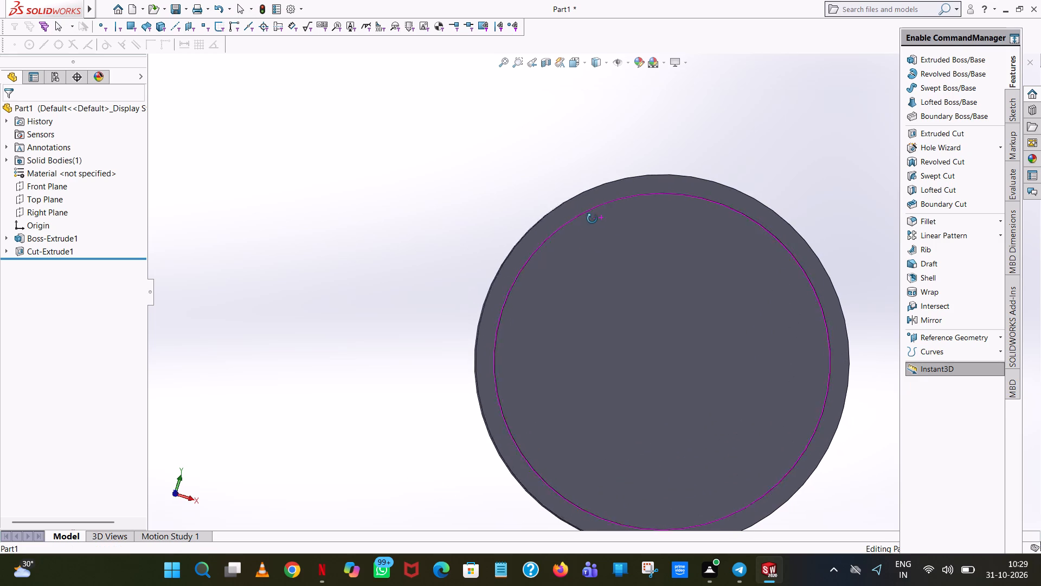
{"action": "middle_click_drag", "start_coordinate": [592, 219], "coordinate": [583, 234]}
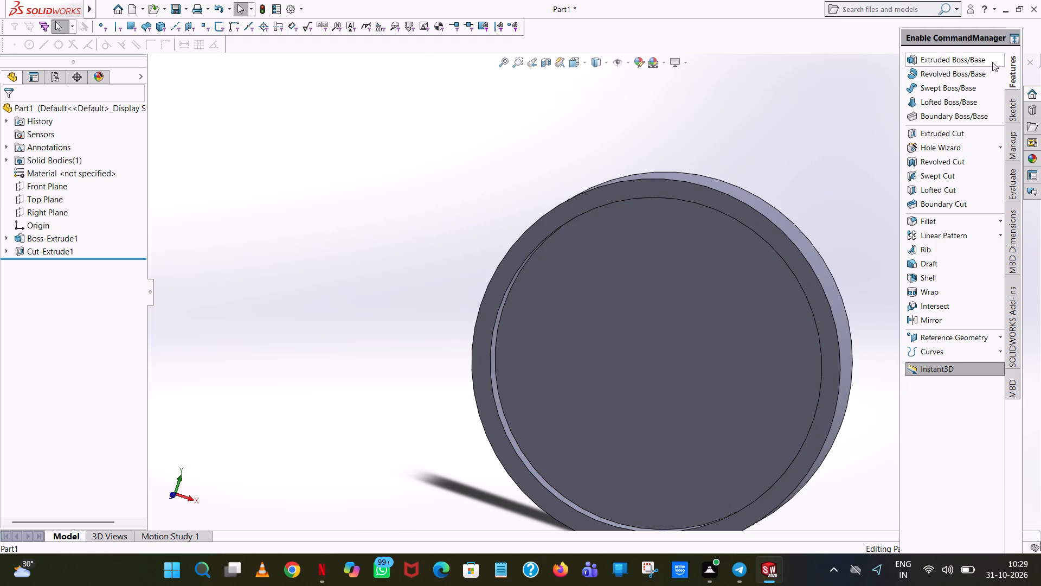
{"action": "left_click", "coordinate": [936, 129]}
{"action": "left_click", "coordinate": [592, 301]}
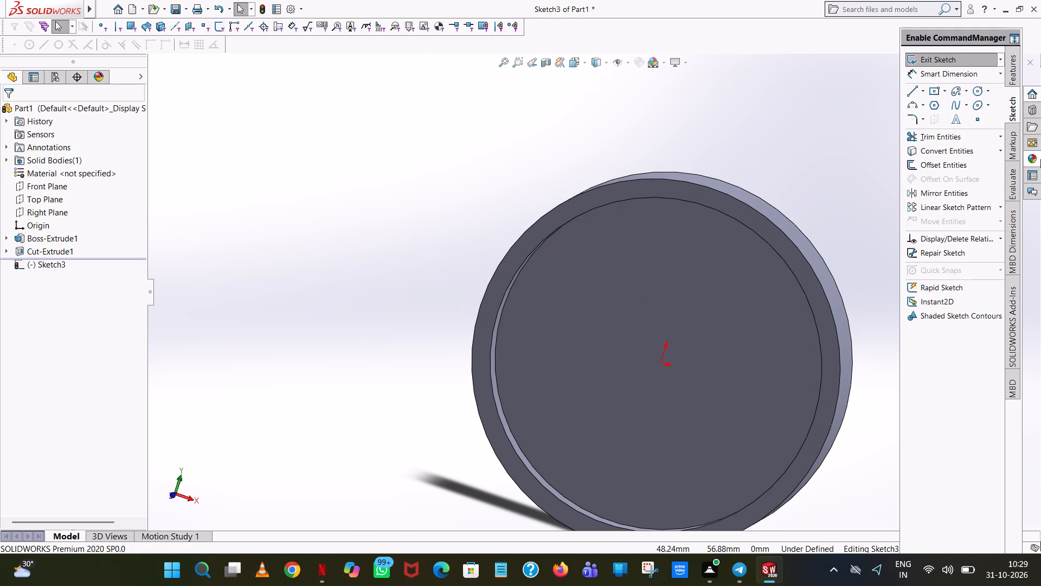
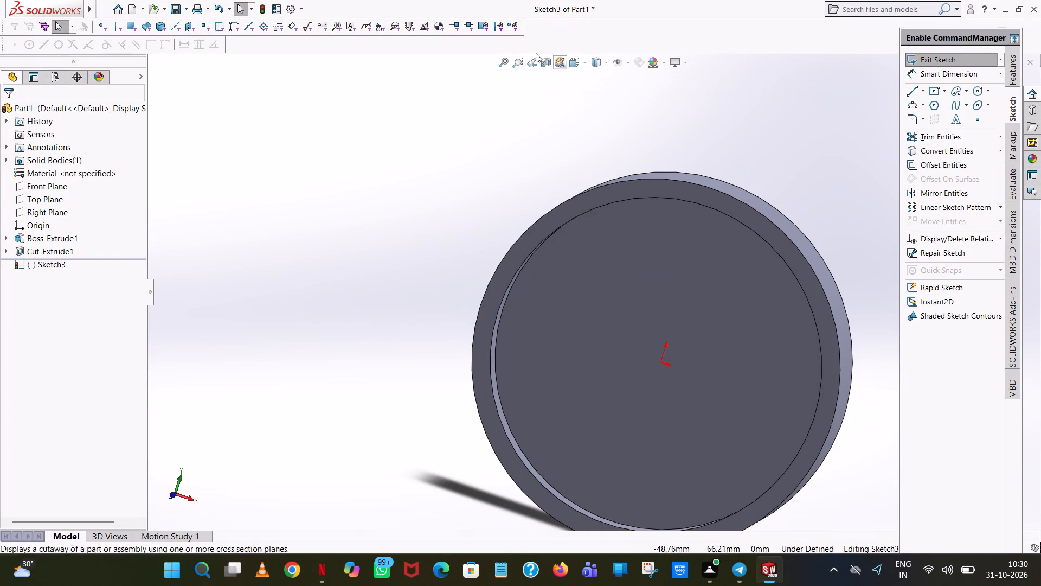
Sketch a circle of radius 88/2 mm centred on the origin on the floor of the circular recess.
{"action": "left_click", "coordinate": [587, 62]}
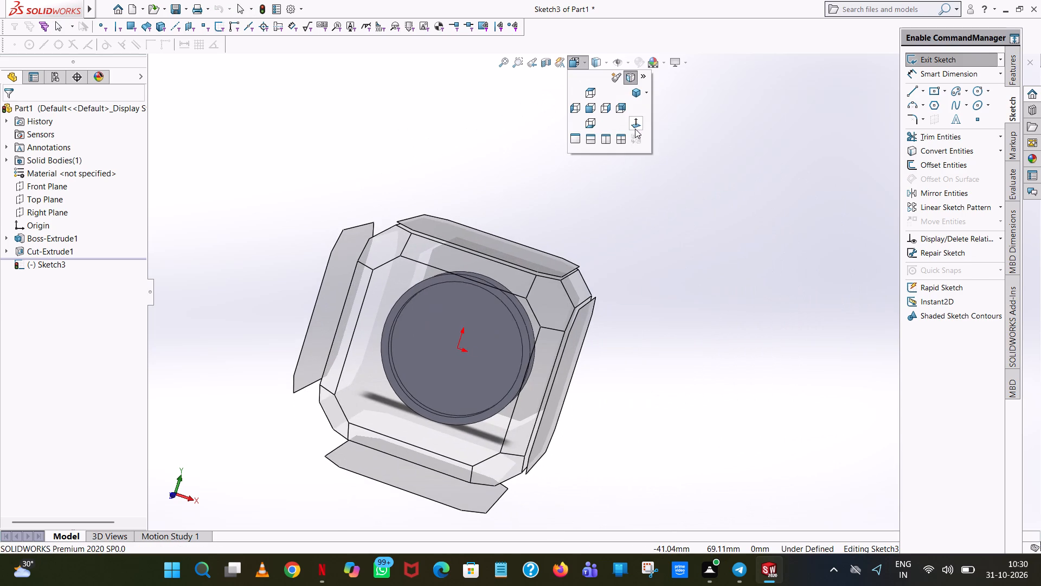
{"action": "left_click", "coordinate": [635, 128]}
{"action": "left_click", "coordinate": [975, 92]}
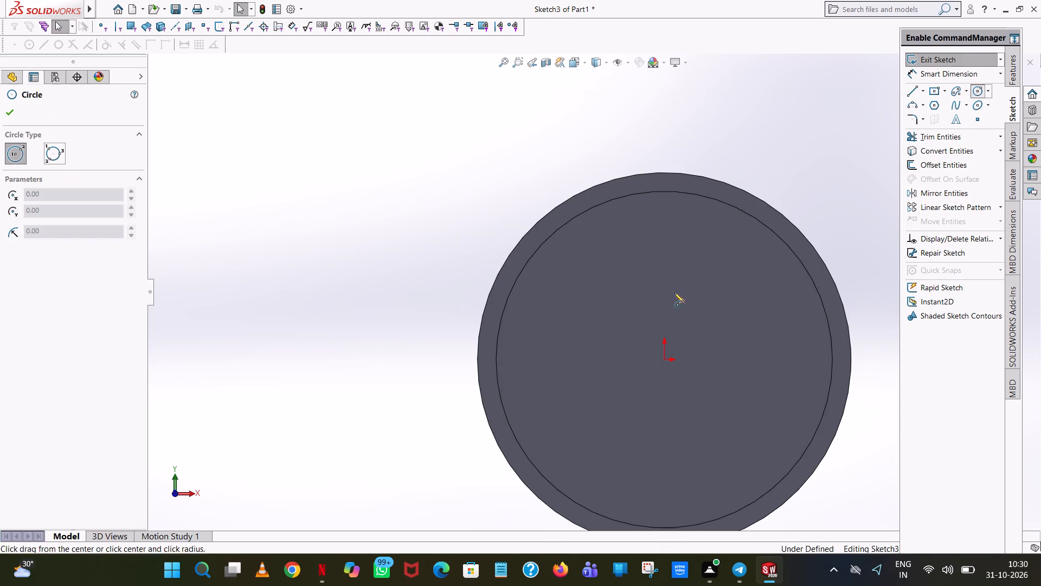
{"action": "left_click", "coordinate": [664, 360]}
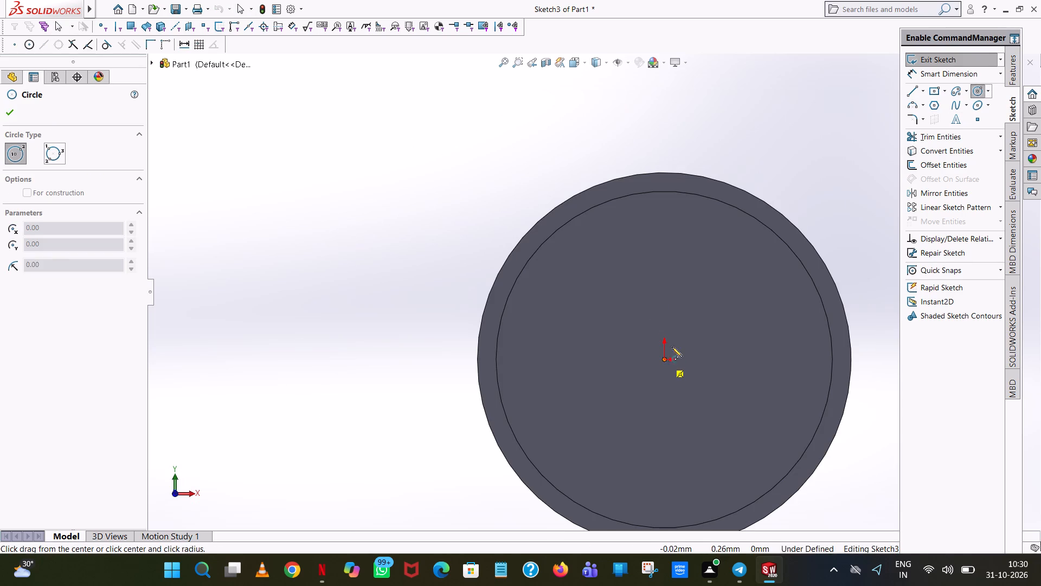
{"action": "left_click", "coordinate": [737, 265]}
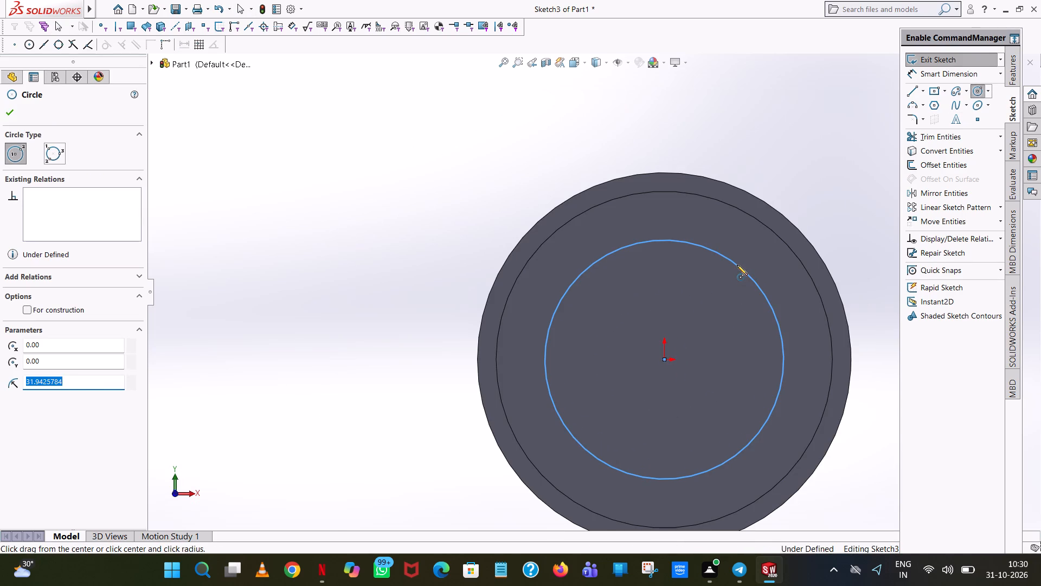
{"action": "type", "text": "88/"}
{"action": "key", "text": "2"}
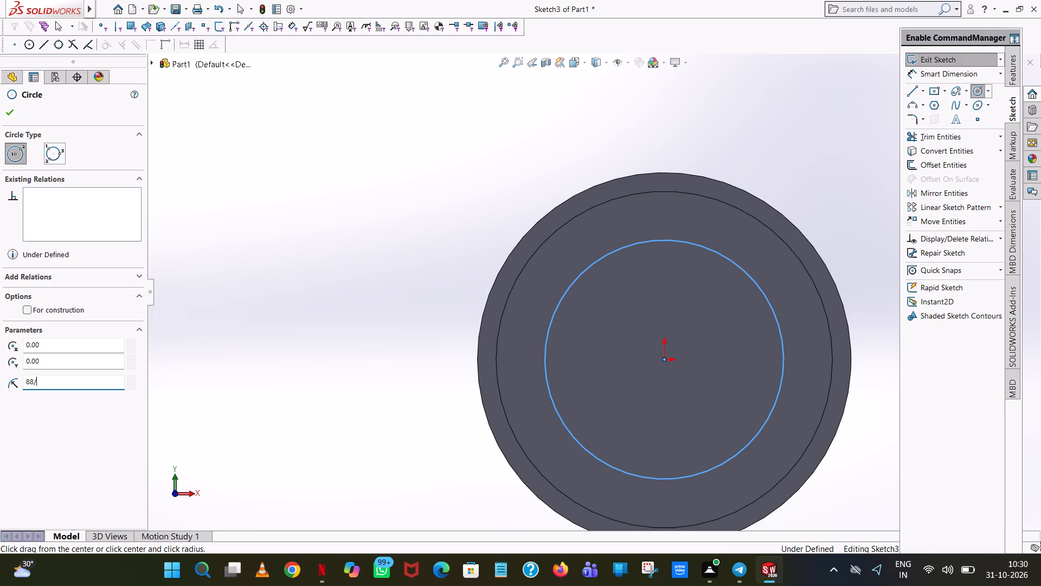
{"action": "key", "text": "Return"}
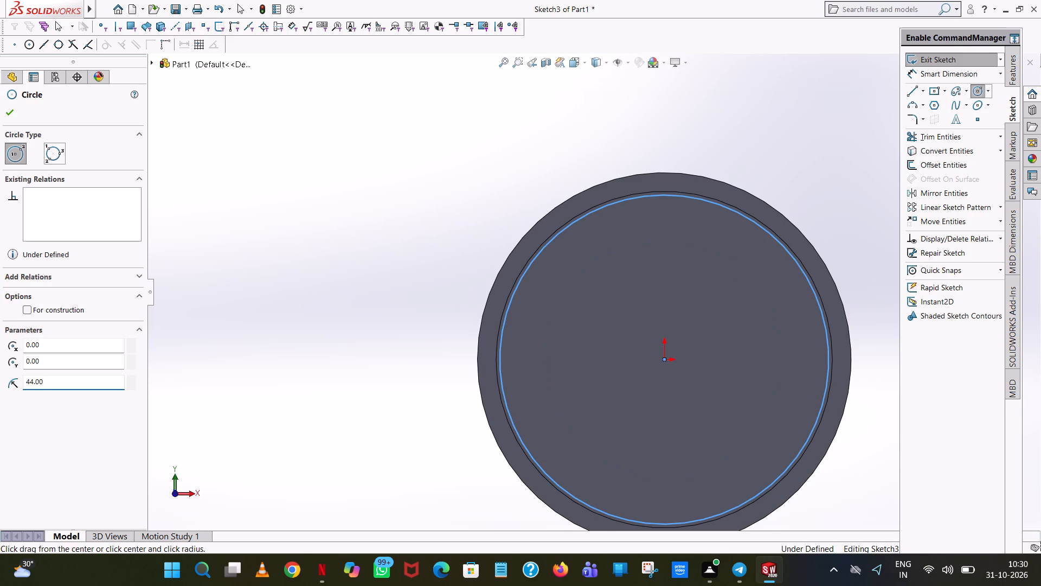
{"action": "right_click", "coordinate": [737, 265]}
{"action": "left_click", "coordinate": [765, 269]}
{"action": "left_click", "coordinate": [780, 140]}
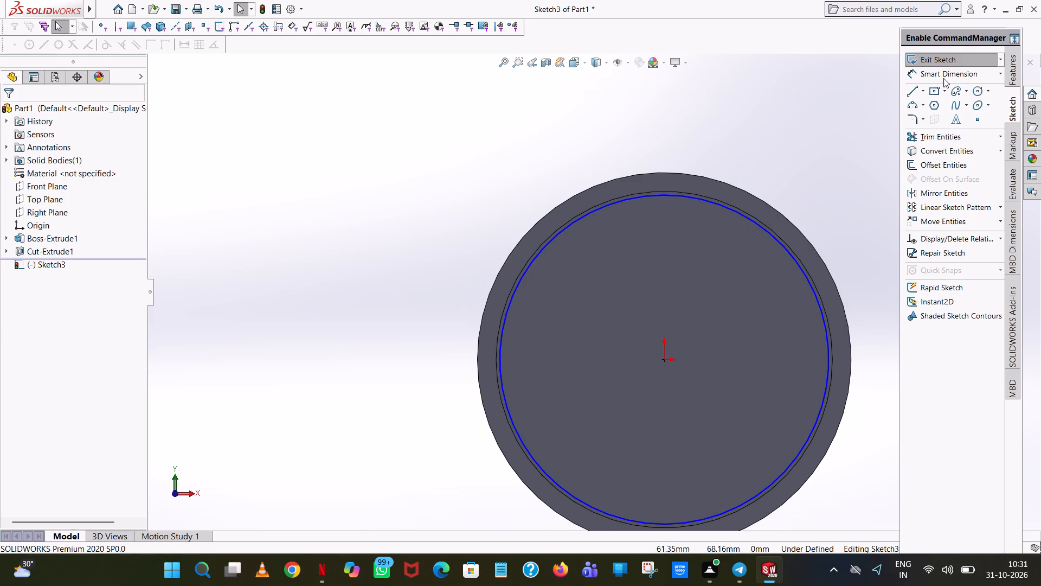
Add a diameter dimension to the new circle with Smart Dimension, placing it outside the disc, and finish the sketch.
{"action": "left_click", "coordinate": [944, 77]}
{"action": "left_click", "coordinate": [647, 196]}
{"action": "left_click", "coordinate": [401, 222]}
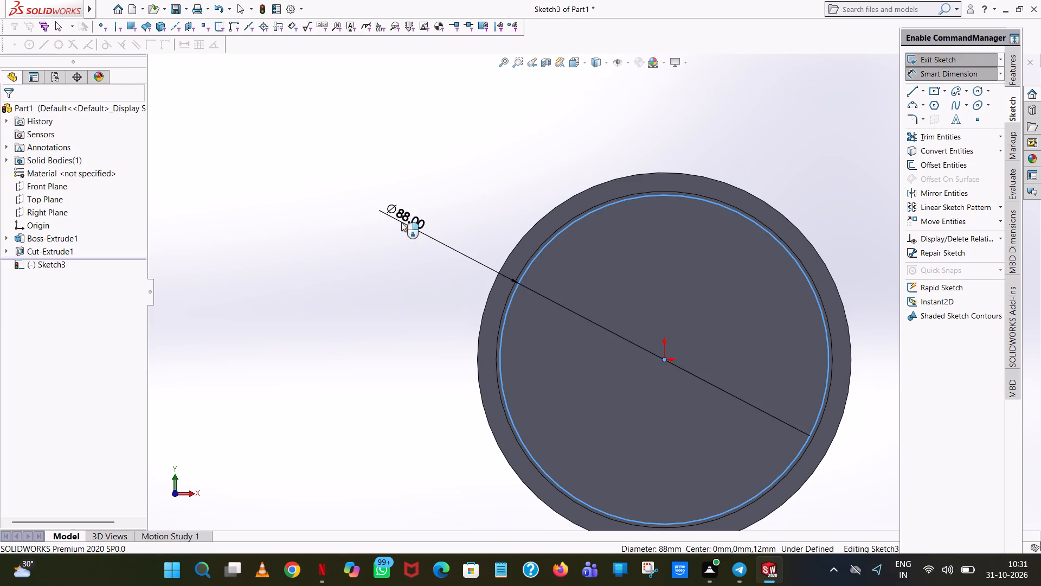
{"action": "left_click", "coordinate": [351, 205]}
{"action": "left_click", "coordinate": [481, 101]}
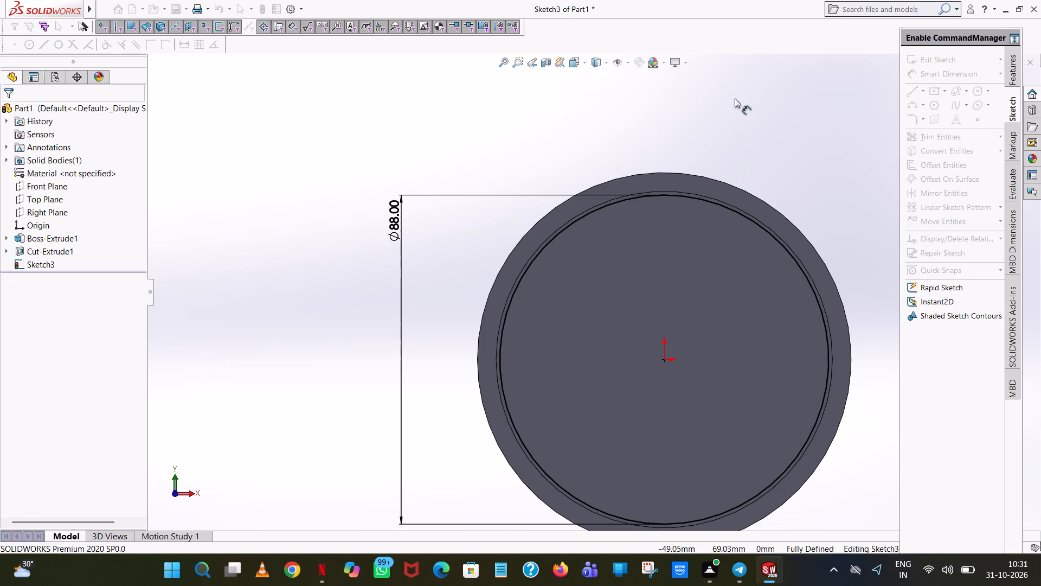
Cut the 88 mm circle through the recess floor as a blind Extruded Cut 50 mm deep.
{"action": "left_click", "coordinate": [1012, 70]}
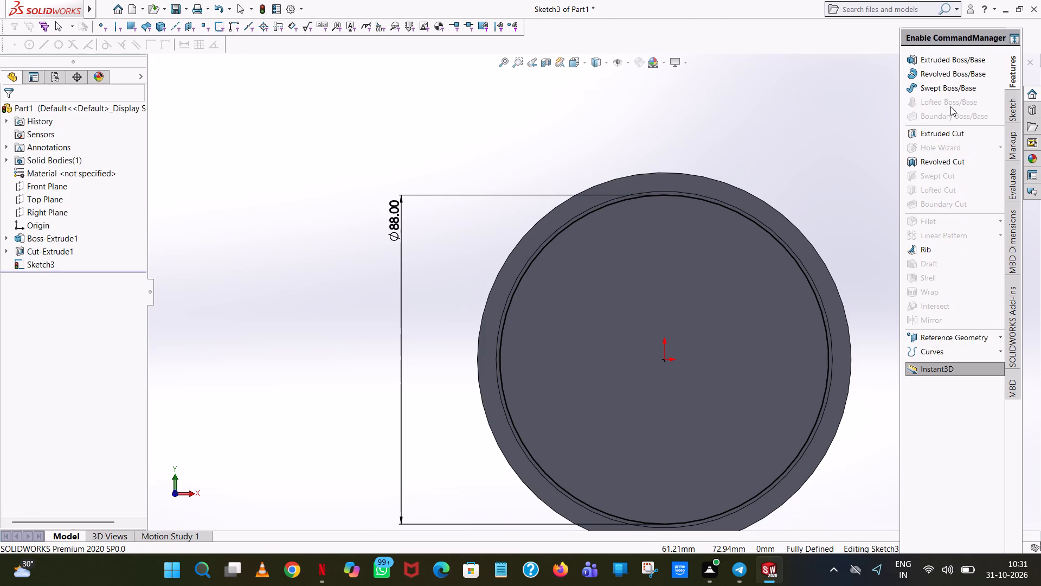
{"action": "left_click", "coordinate": [921, 134]}
{"action": "scroll", "coordinate": [792, 324], "scroll_direction": "up", "scroll_amount": 4}
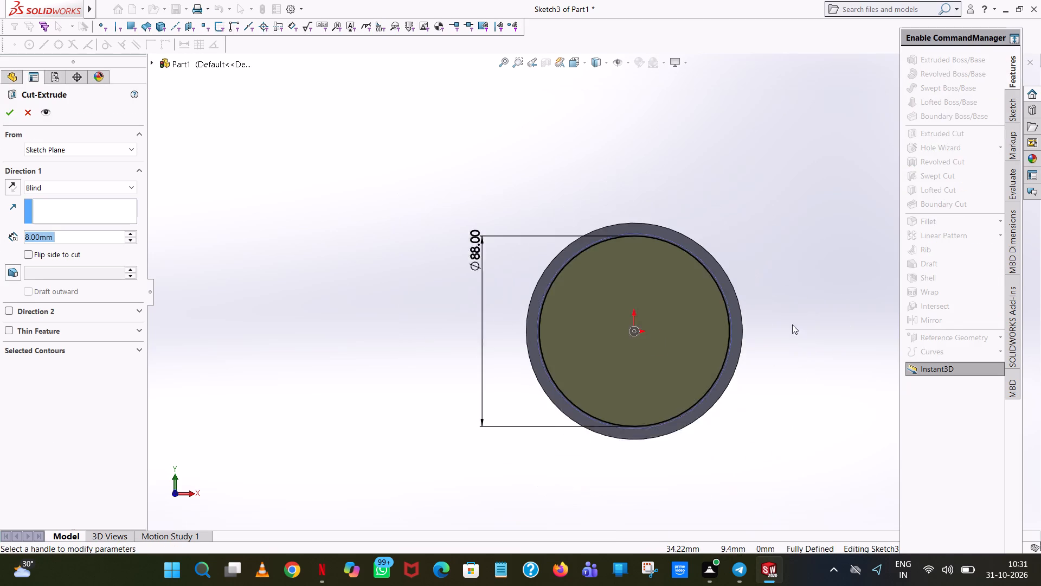
{"action": "scroll", "coordinate": [791, 330], "scroll_direction": "down", "scroll_amount": 1}
{"action": "middle_click_drag", "start_coordinate": [788, 332], "coordinate": [664, 358]}
{"action": "scroll", "coordinate": [664, 358], "scroll_direction": "up", "scroll_amount": 1}
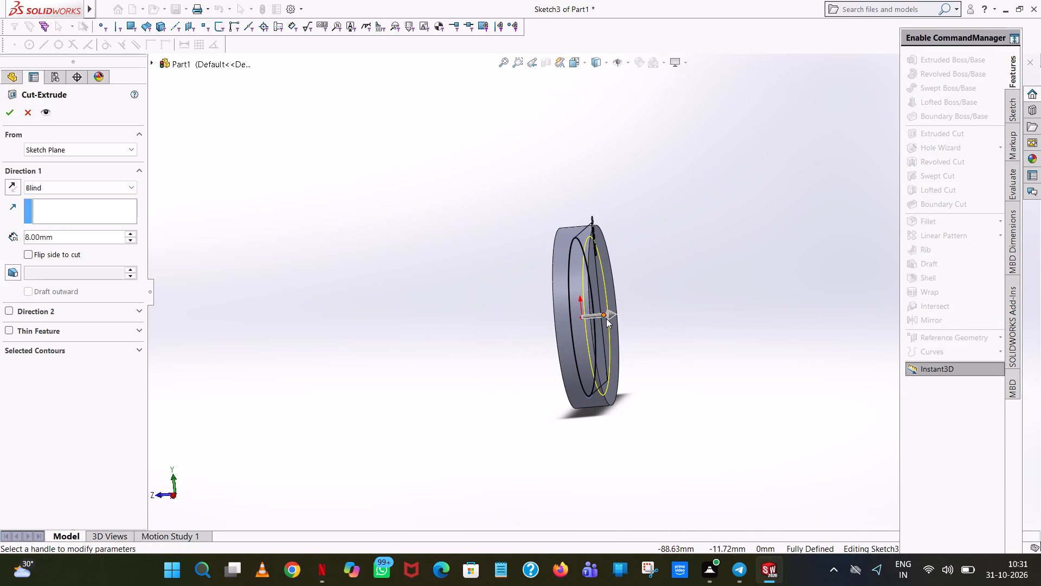
{"action": "left_click_drag", "start_coordinate": [611, 315], "coordinate": [670, 302]}
{"action": "left_click", "coordinate": [8, 113]}
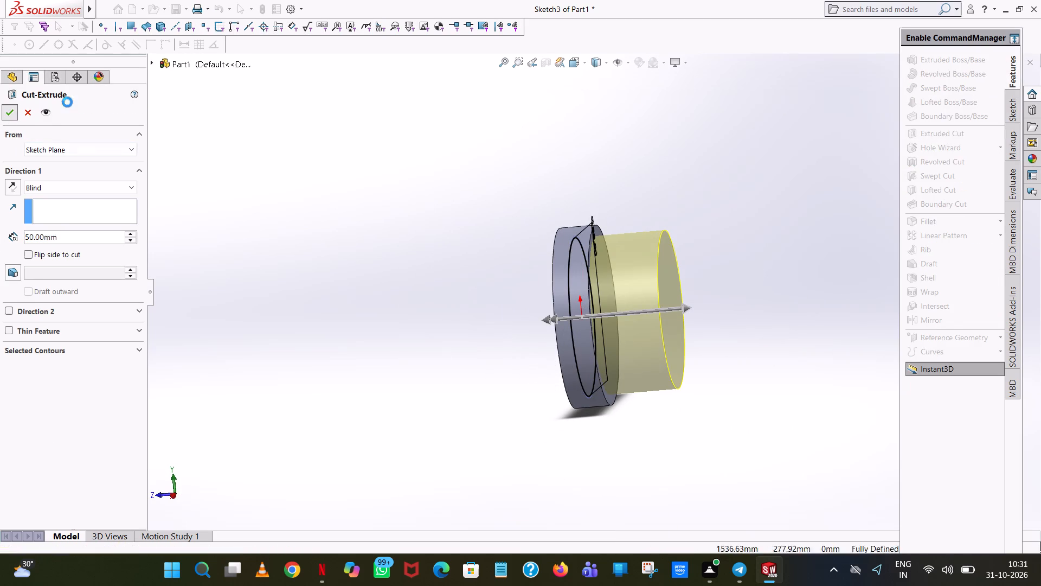
{"action": "left_click", "coordinate": [393, 134]}
Examine the ring's stepped inner wall and rim from several angles and up close.
{"action": "scroll", "coordinate": [432, 146], "scroll_direction": "up", "scroll_amount": 2}
{"action": "middle_click_drag", "start_coordinate": [432, 150], "coordinate": [432, 181]}
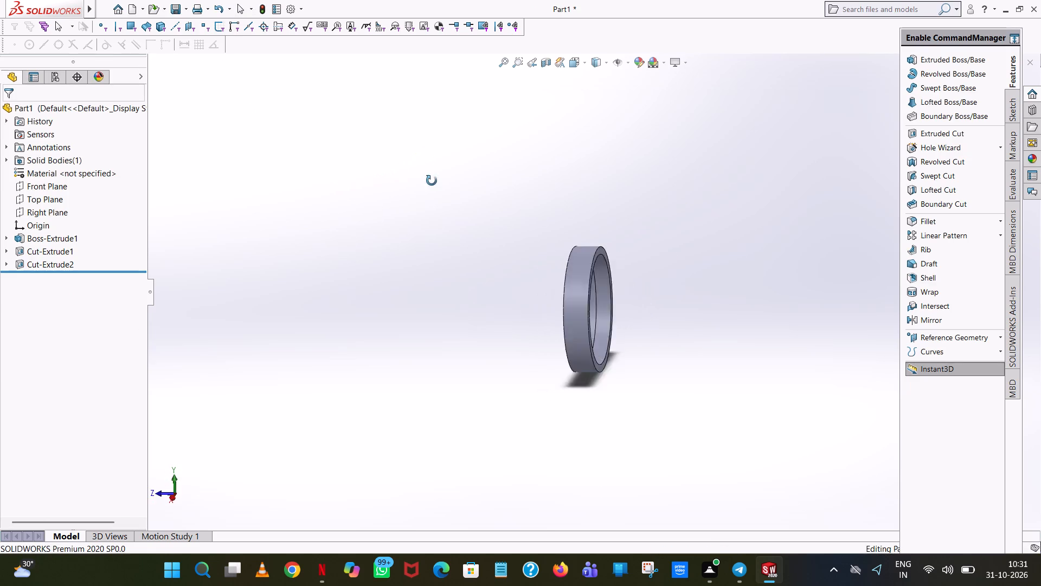
{"action": "middle_click_drag", "start_coordinate": [432, 181], "coordinate": [548, 159]}
{"action": "scroll", "coordinate": [548, 159], "scroll_direction": "up", "scroll_amount": 2}
{"action": "scroll", "coordinate": [627, 300], "scroll_direction": "down", "scroll_amount": 4}
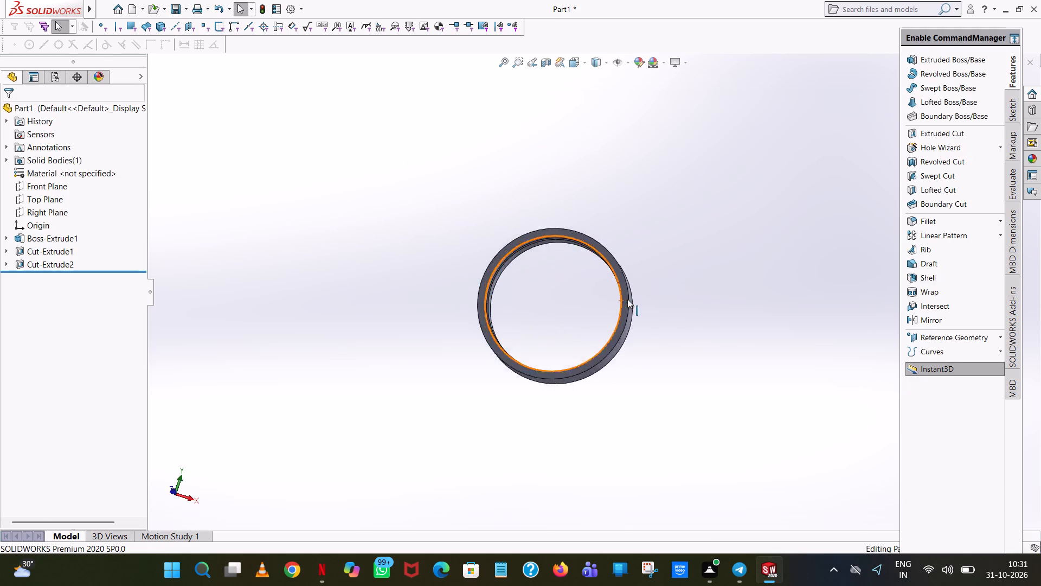
{"action": "scroll", "coordinate": [627, 299], "scroll_direction": "down", "scroll_amount": 13}
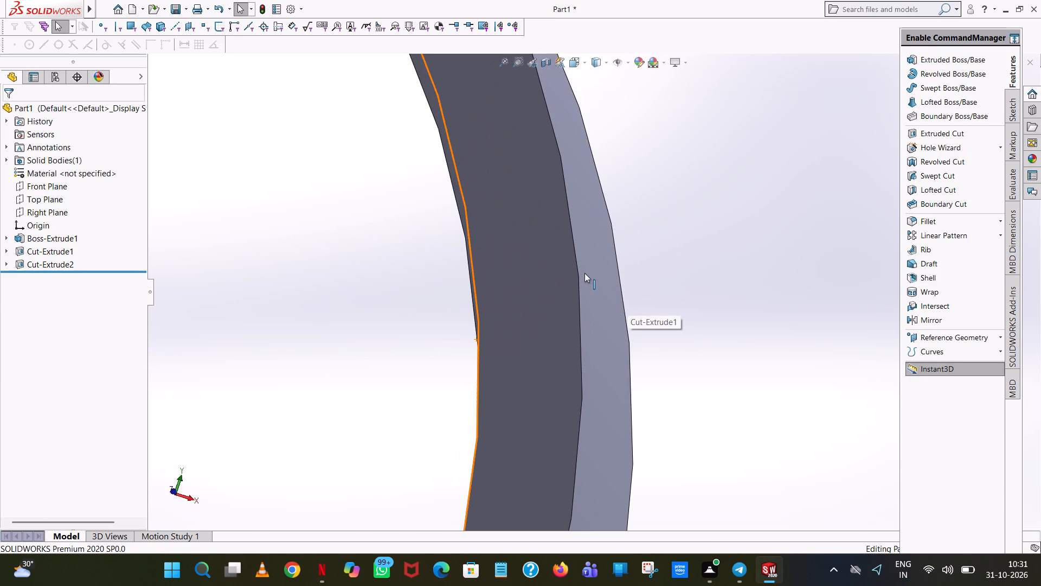
{"action": "middle_click_drag", "start_coordinate": [587, 270], "coordinate": [600, 259]}
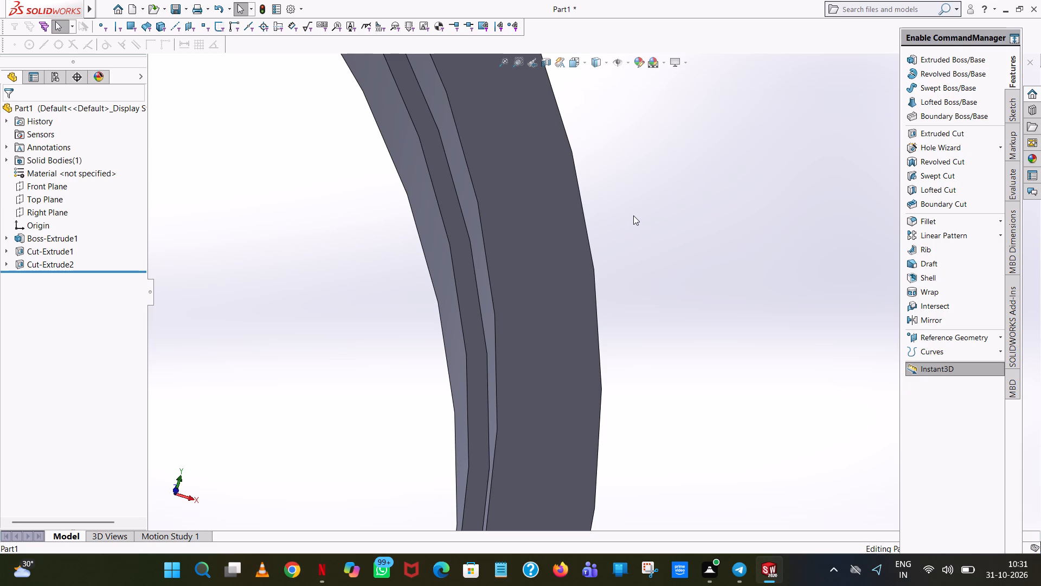
{"action": "scroll", "coordinate": [561, 264], "scroll_direction": "up", "scroll_amount": 14}
{"action": "middle_click_drag", "start_coordinate": [558, 303], "coordinate": [555, 318]}
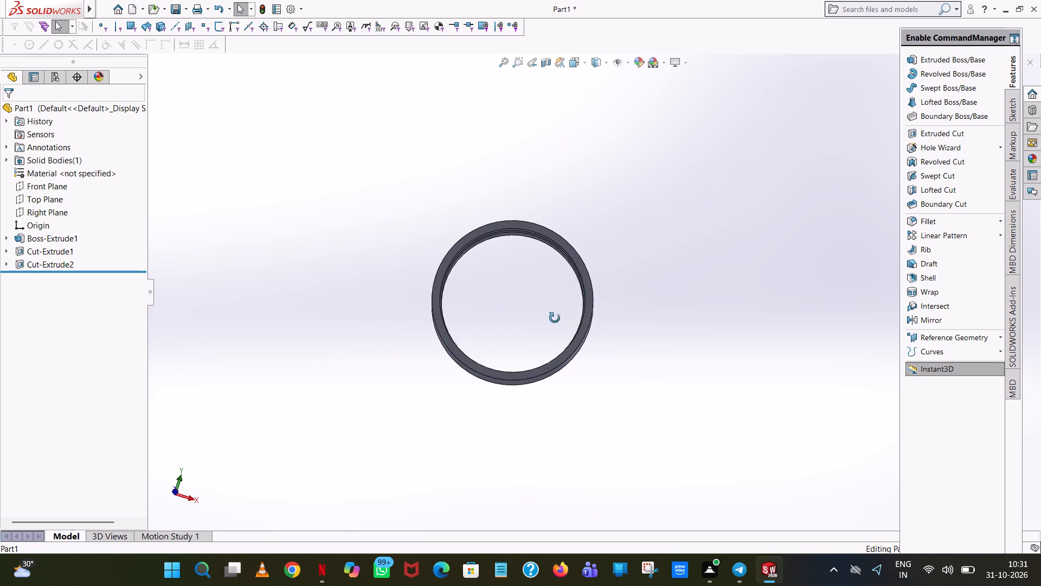
{"action": "middle_click_drag", "start_coordinate": [555, 318], "coordinate": [606, 201]}
{"action": "scroll", "coordinate": [540, 323], "scroll_direction": "up", "scroll_amount": 2}
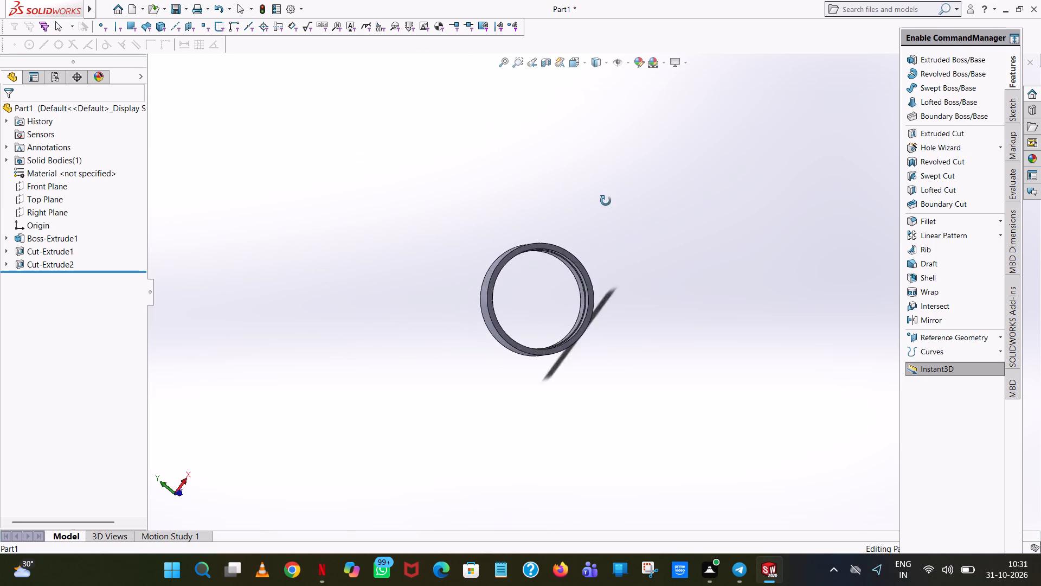
{"action": "middle_click_drag", "start_coordinate": [606, 201], "coordinate": [622, 289]}
{"action": "scroll", "coordinate": [602, 282], "scroll_direction": "down", "scroll_amount": 8}
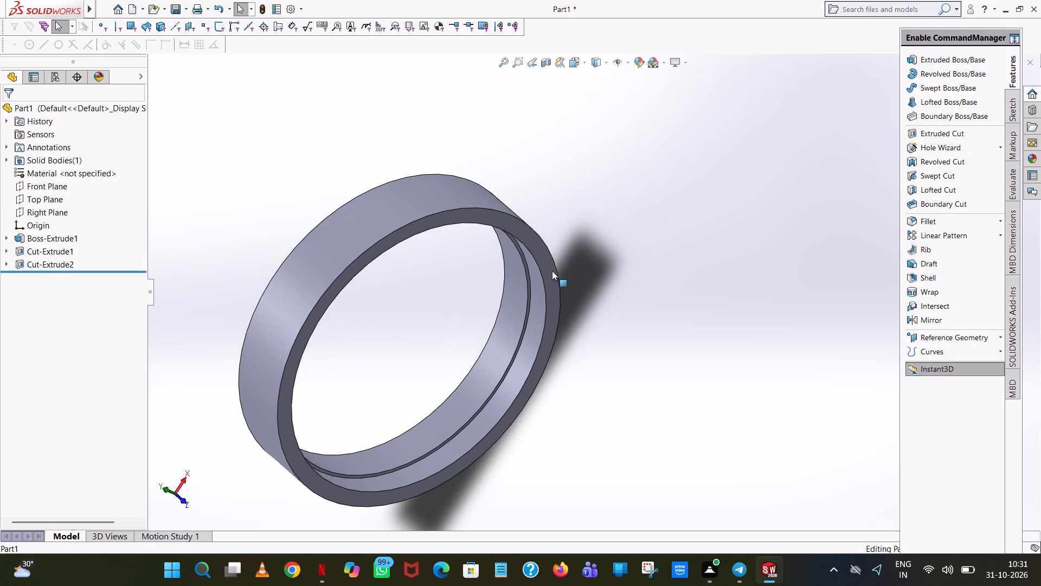
Apply the light grey standard colour to the appearance of the whole part.
{"action": "right_click", "coordinate": [552, 271]}
{"action": "left_click", "coordinate": [651, 236]}
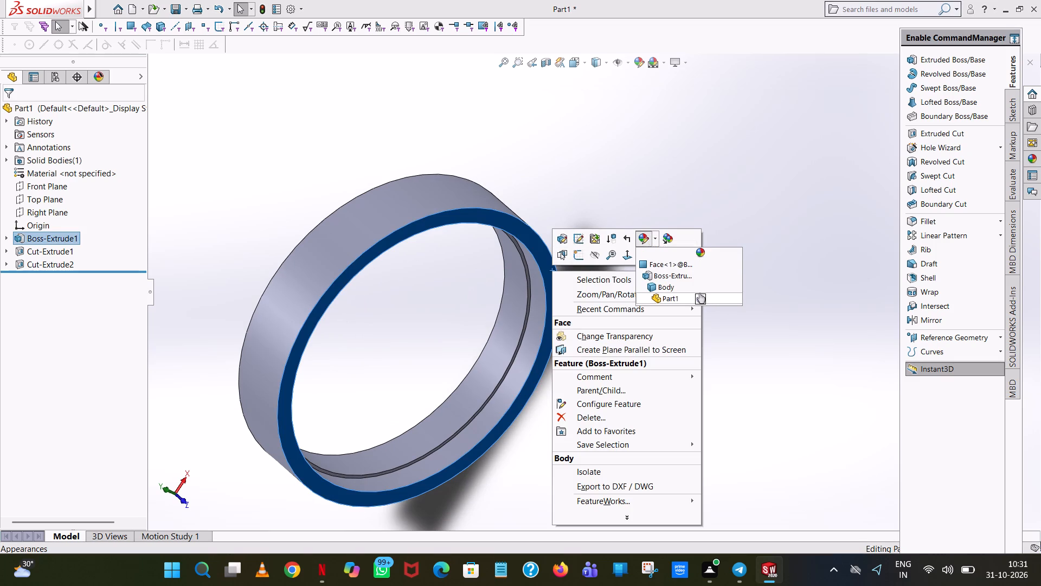
{"action": "left_click", "coordinate": [673, 297]}
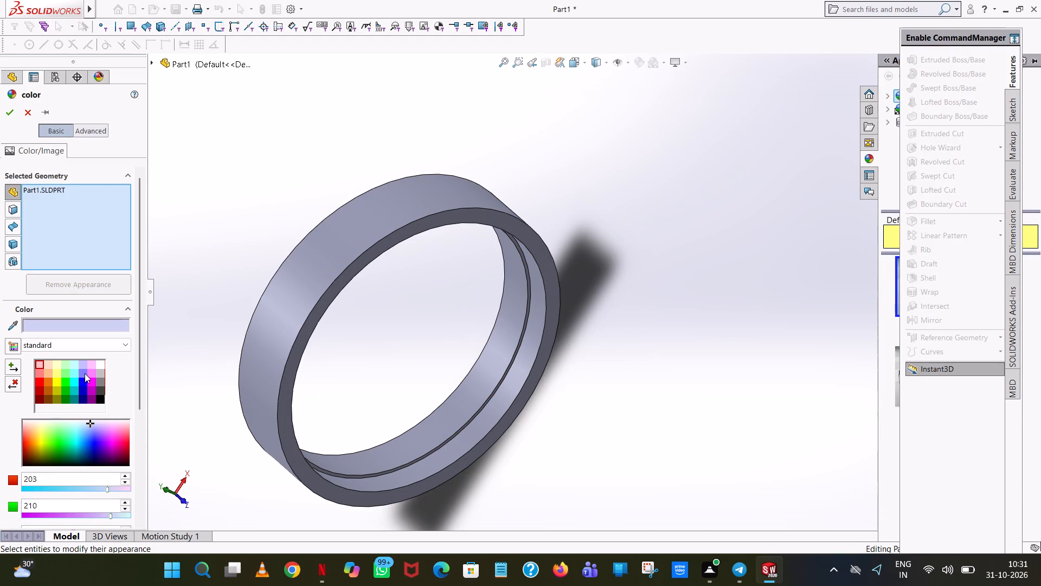
{"action": "left_click", "coordinate": [100, 381]}
{"action": "left_click", "coordinate": [101, 375]}
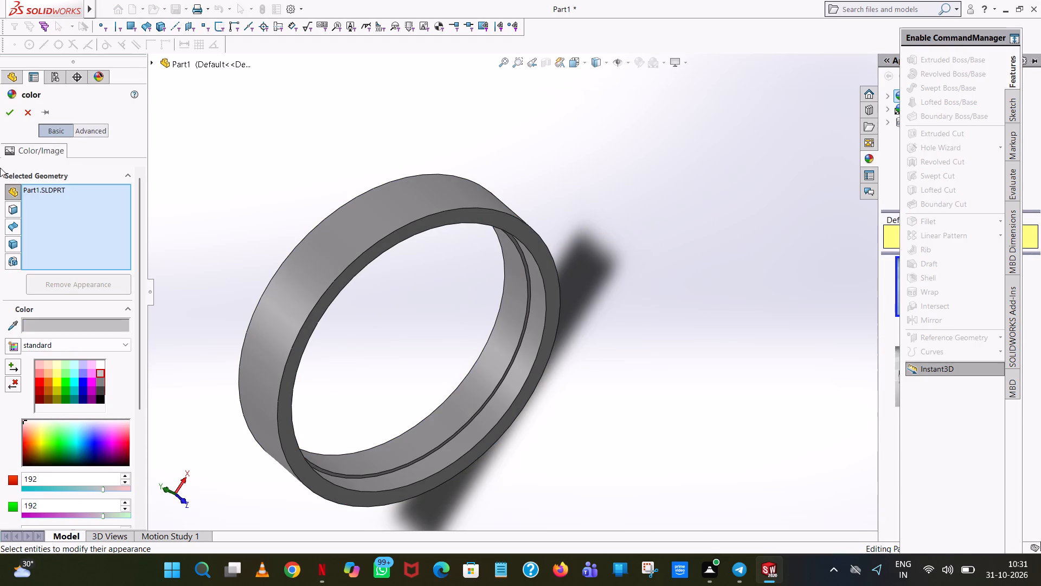
{"action": "left_click", "coordinate": [11, 114]}
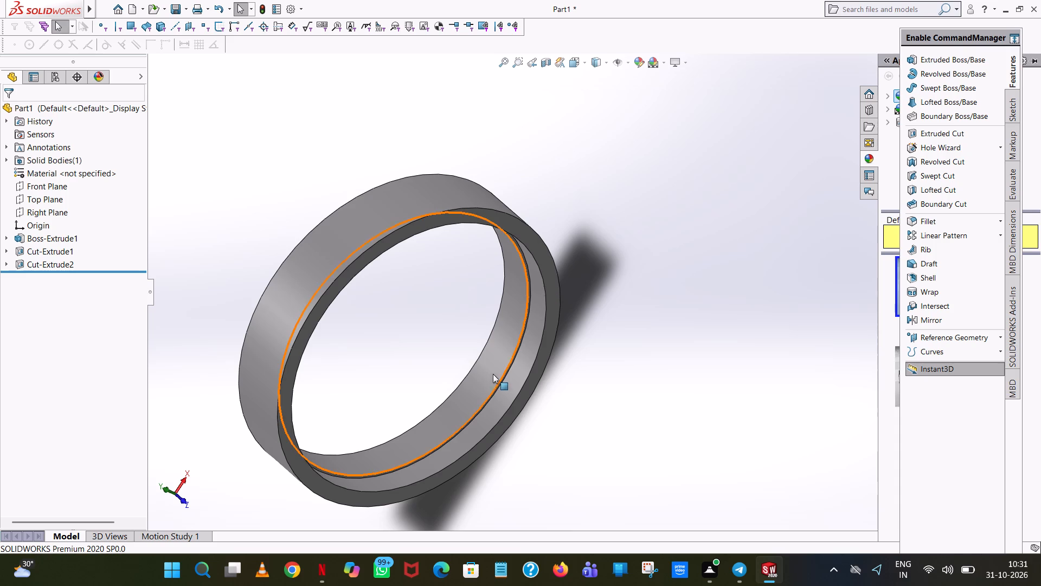
Save the part as "flywheel rim" in the elbow engine assembly folder.
{"action": "scroll", "coordinate": [654, 305], "scroll_direction": "up", "scroll_amount": 2}
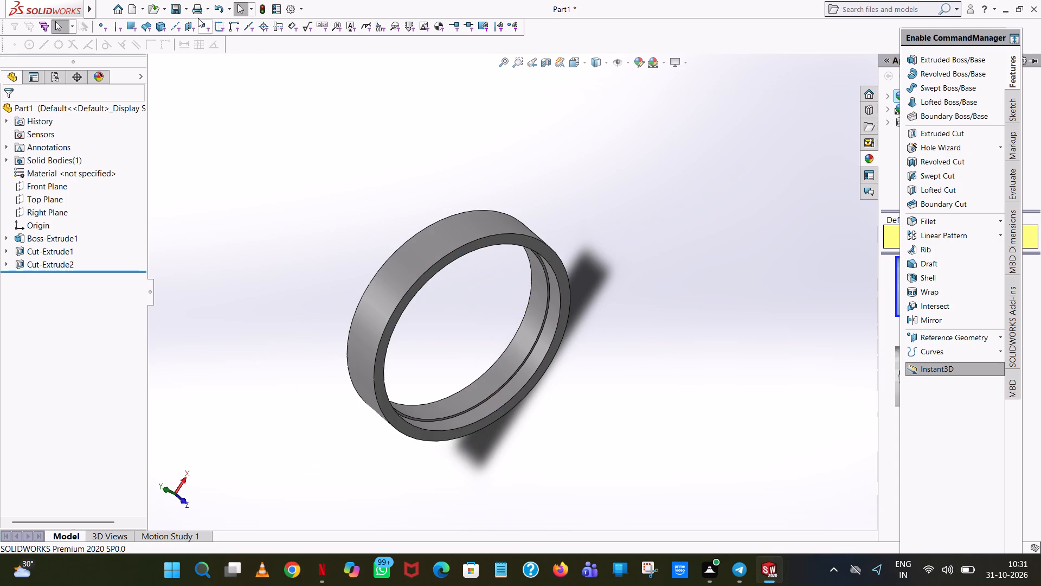
{"action": "left_click", "coordinate": [173, 5]}
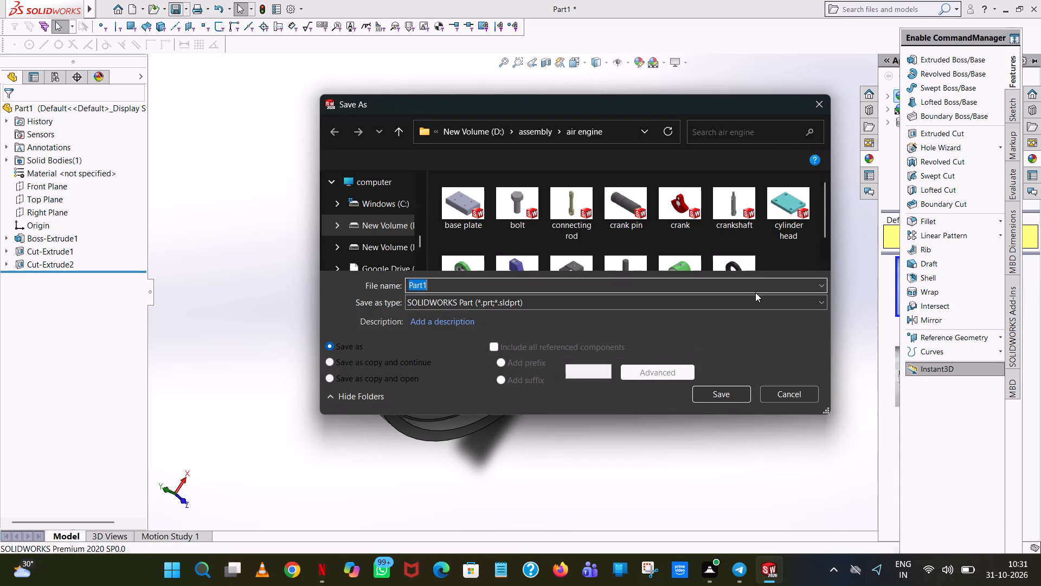
{"action": "left_click", "coordinate": [394, 124]}
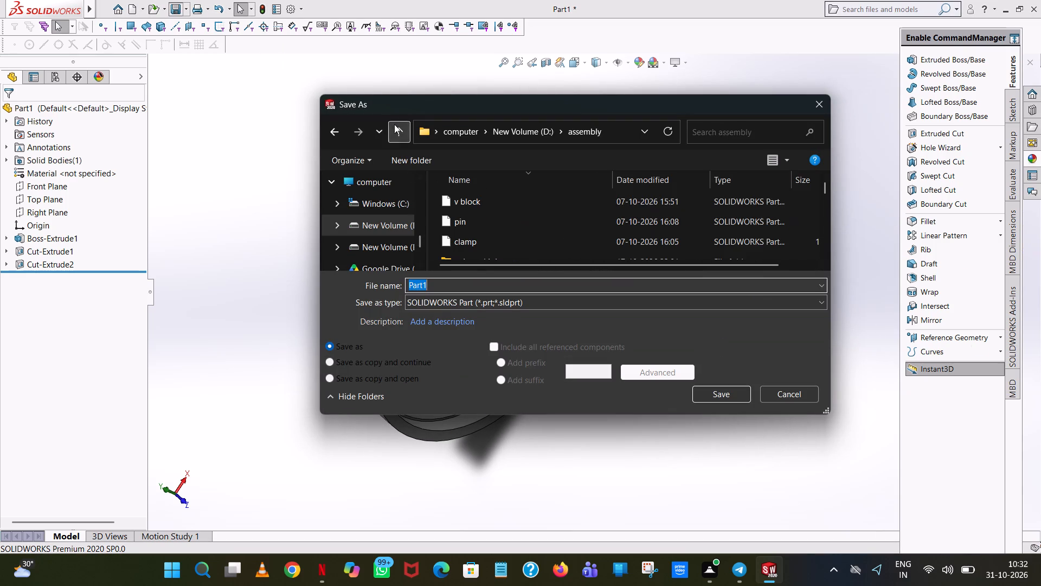
{"action": "scroll", "coordinate": [507, 214], "scroll_direction": "down", "scroll_amount": 10}
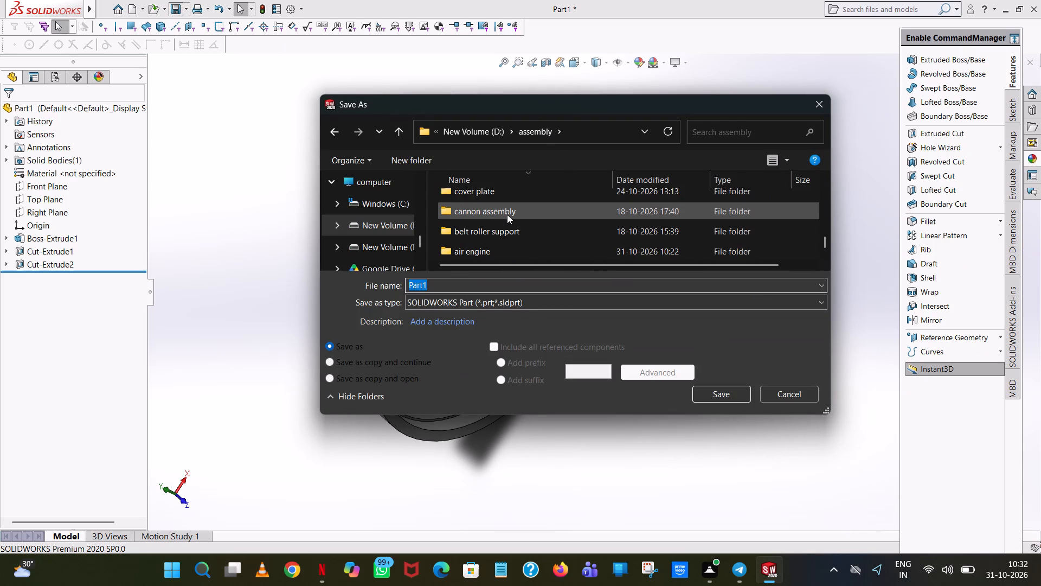
{"action": "scroll", "coordinate": [509, 207], "scroll_direction": "up", "scroll_amount": 1}
{"action": "double_click", "coordinate": [502, 200]}
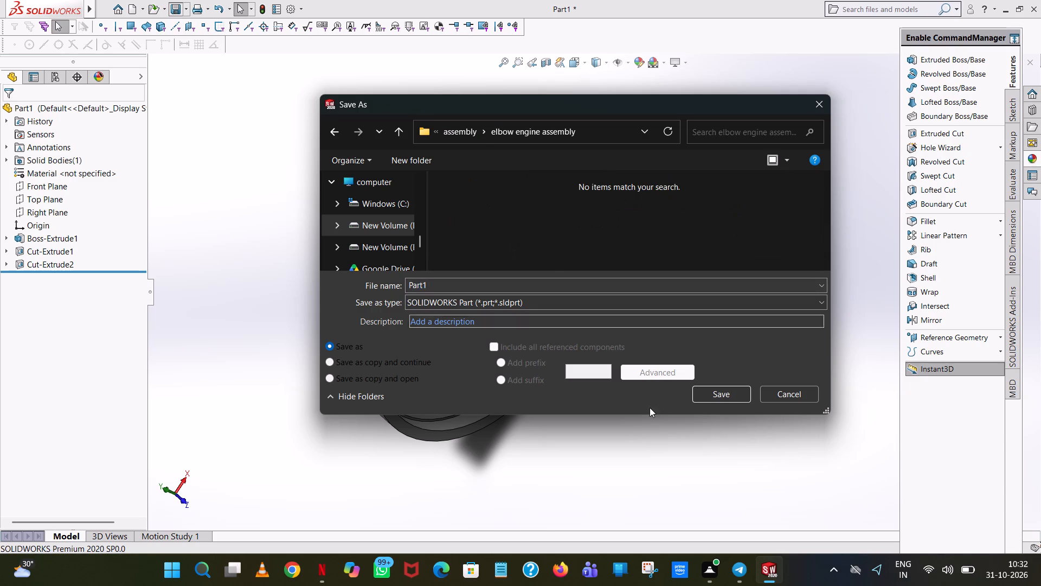
{"action": "double_click", "coordinate": [507, 282]}
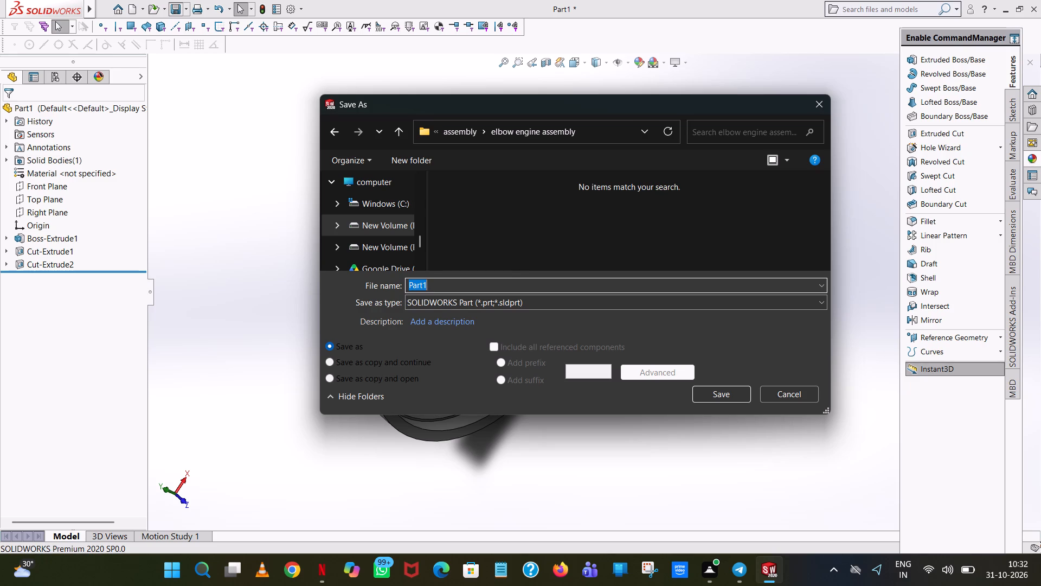
{"action": "key", "text": "f"}
{"action": "key", "text": "l"}
{"action": "type", "text": "ywheel"}
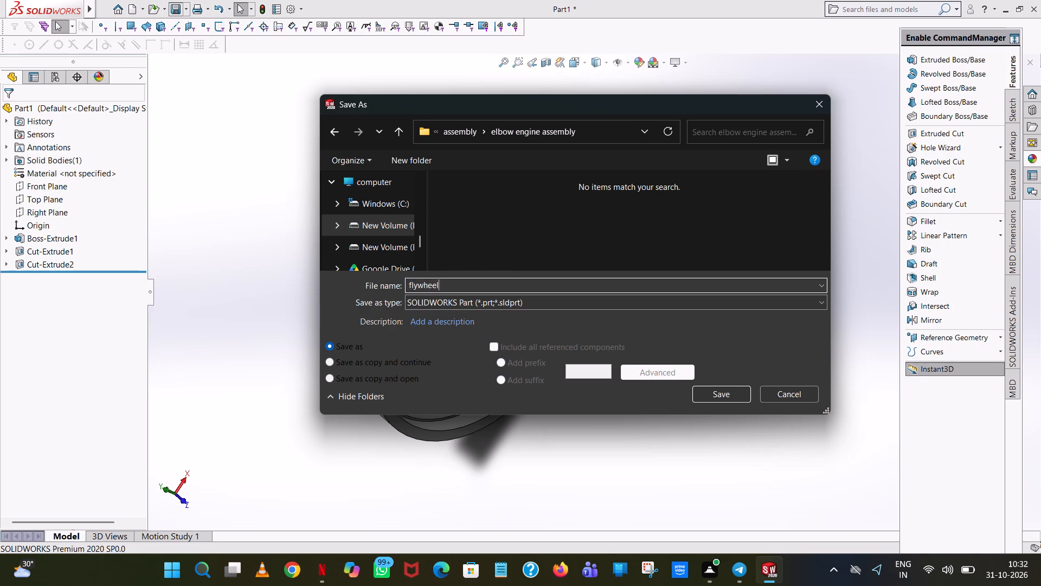
{"action": "key", "text": "space"}
{"action": "type", "text": "rim"}
{"action": "left_click", "coordinate": [722, 395]}
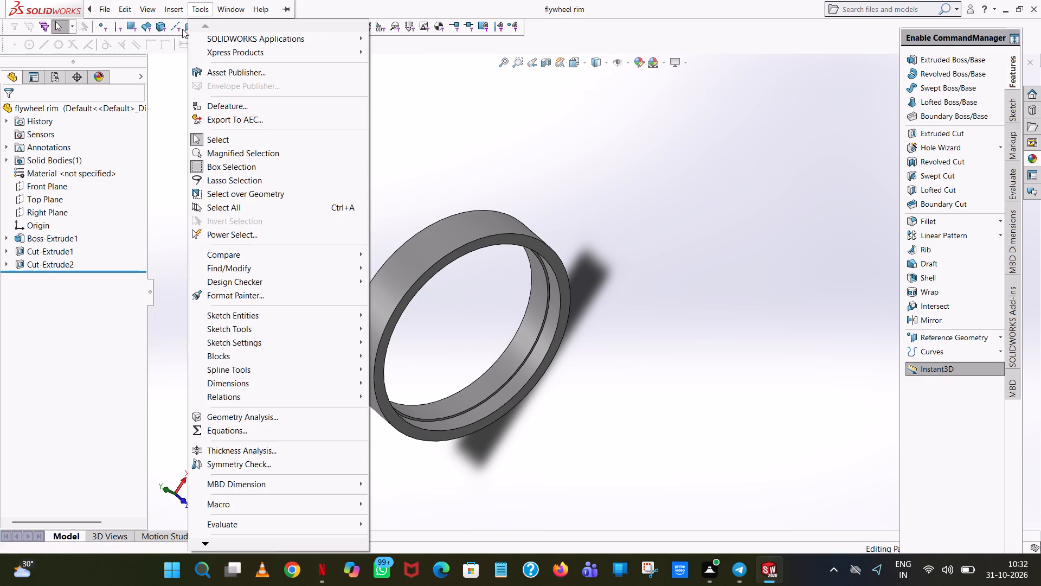
Save a PDF copy of the flywheel rim in the elbow engine assembly folder.
{"action": "left_click", "coordinate": [568, 142]}
{"action": "left_click", "coordinate": [207, 9]}
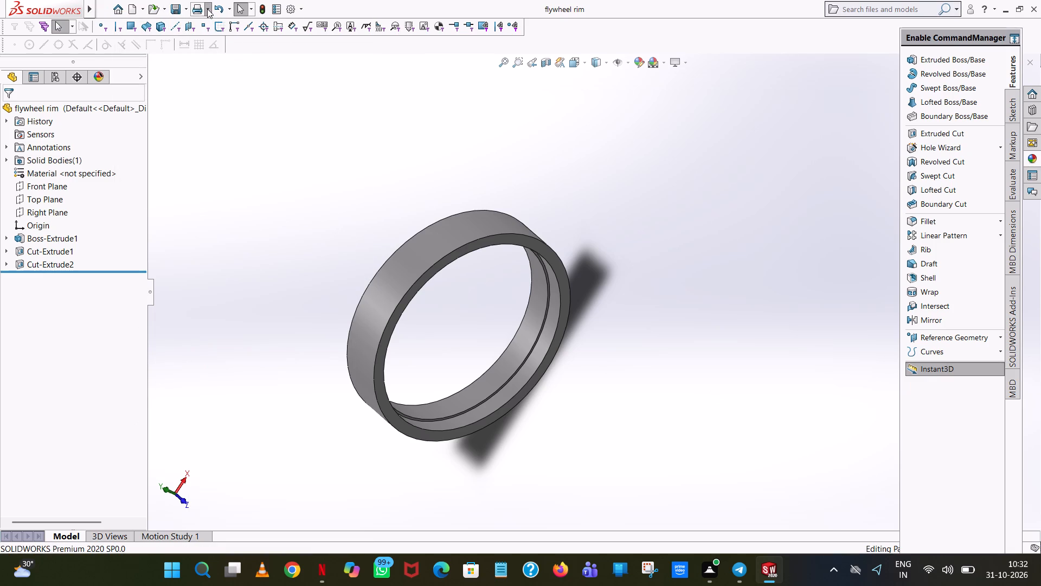
{"action": "left_click", "coordinate": [183, 35]}
{"action": "left_click", "coordinate": [517, 304]}
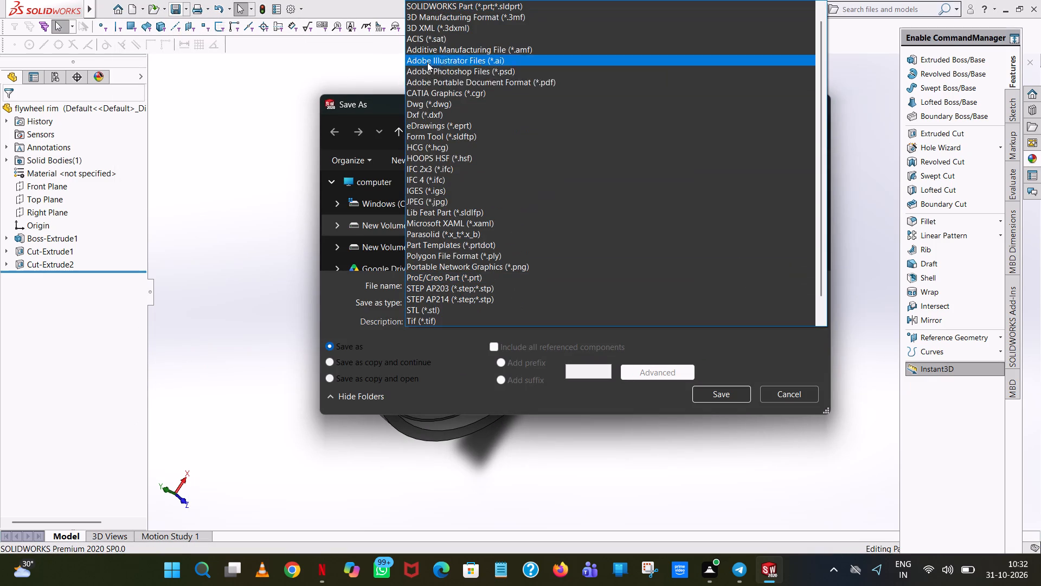
{"action": "left_click", "coordinate": [480, 86]}
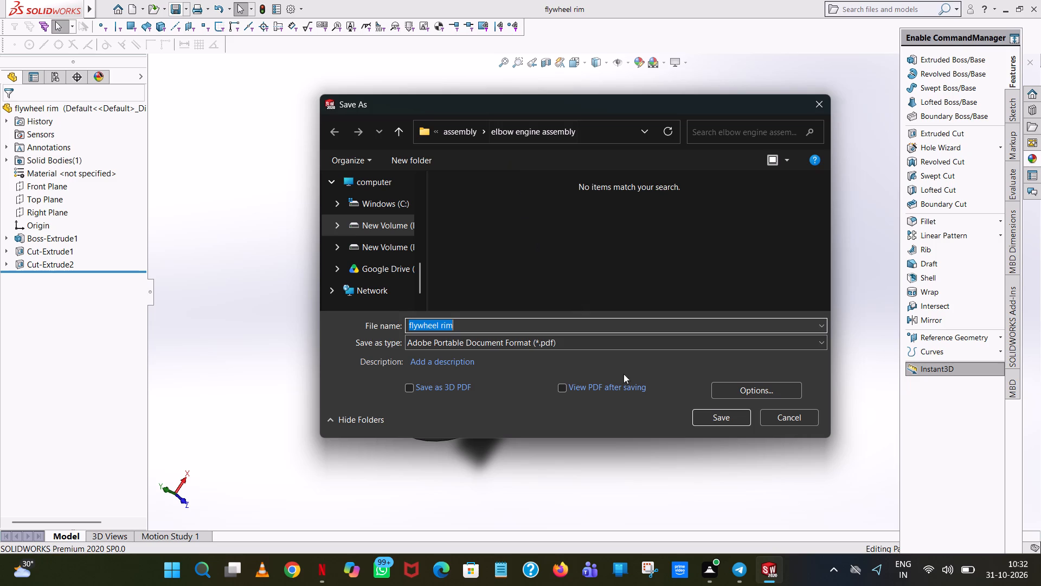
{"action": "left_click", "coordinate": [738, 415]}
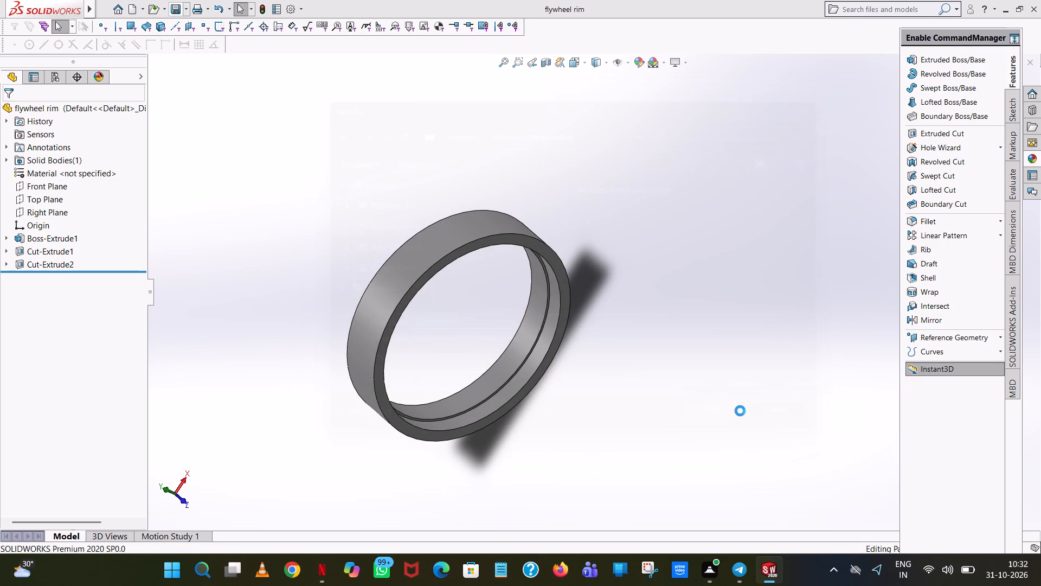
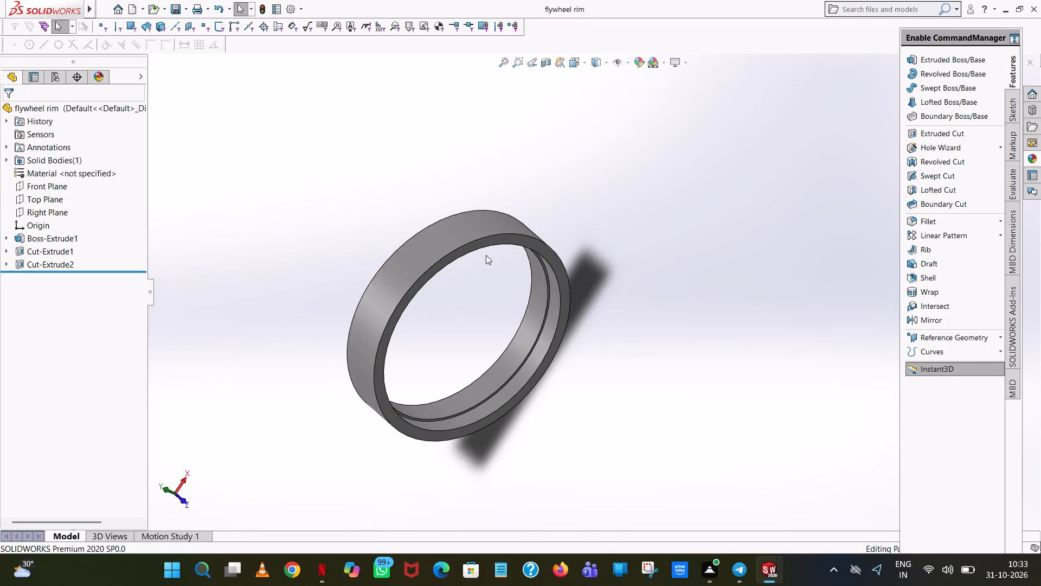
Examine the grey rim's outer wall, end face and stepped bore from several angles and up close.
{"action": "scroll", "coordinate": [486, 255], "scroll_direction": "down", "scroll_amount": 6}
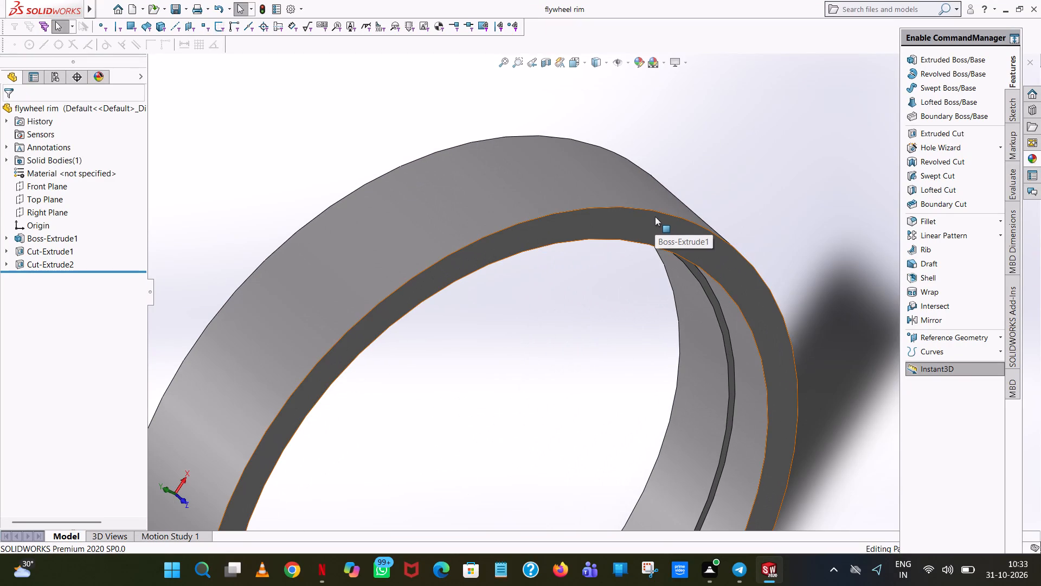
{"action": "middle_click_drag", "start_coordinate": [802, 258], "coordinate": [751, 15]}
{"action": "scroll", "coordinate": [801, 258], "scroll_direction": "up", "scroll_amount": 2}
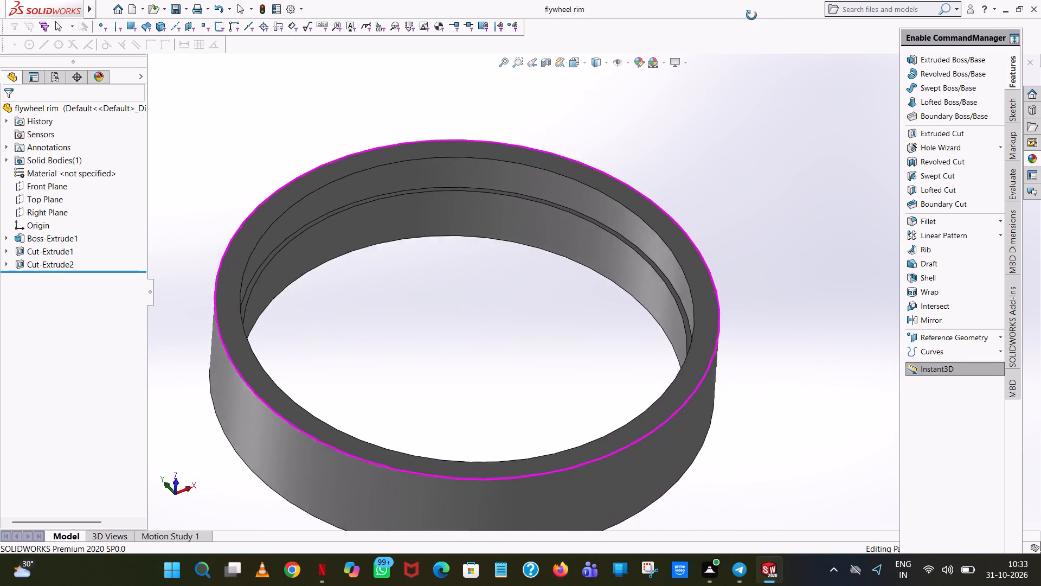
{"action": "scroll", "coordinate": [749, 11], "scroll_direction": "up", "scroll_amount": 2}
{"action": "middle_click_drag", "start_coordinate": [751, 15], "coordinate": [745, 5]}
{"action": "scroll", "coordinate": [718, 161], "scroll_direction": "up", "scroll_amount": 1}
{"action": "middle_click_drag", "start_coordinate": [718, 161], "coordinate": [795, 313]}
{"action": "scroll", "coordinate": [710, 142], "scroll_direction": "up", "scroll_amount": 1}
{"action": "middle_click_drag", "start_coordinate": [506, 366], "coordinate": [532, 373]}
{"action": "scroll", "coordinate": [547, 359], "scroll_direction": "up", "scroll_amount": 1}
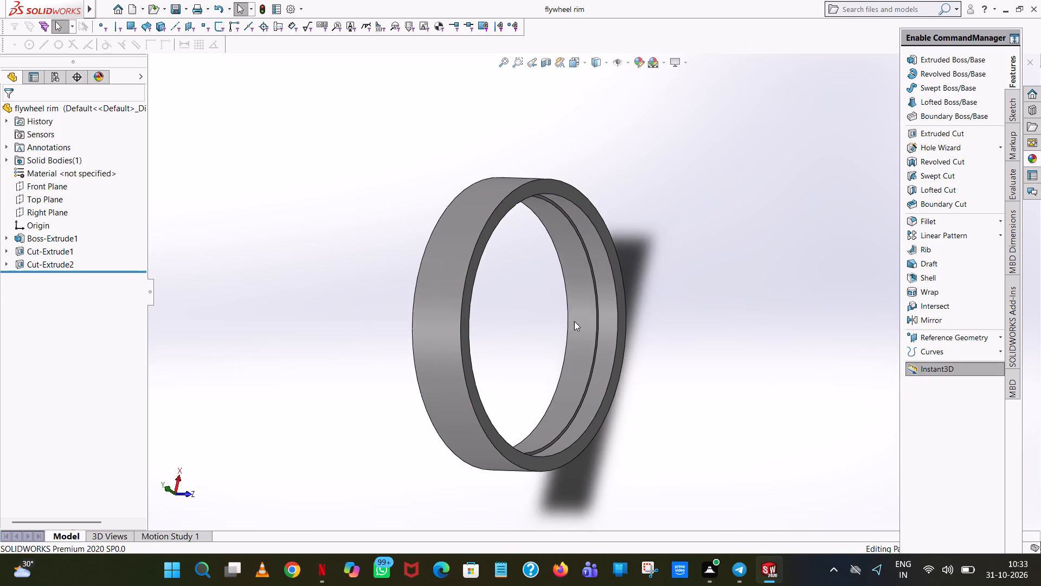
{"action": "scroll", "coordinate": [574, 321], "scroll_direction": "down", "scroll_amount": 9}
{"action": "scroll", "coordinate": [647, 322], "scroll_direction": "up", "scroll_amount": 8}
{"action": "middle_click_drag", "start_coordinate": [647, 322], "coordinate": [558, 208]}
{"action": "scroll", "coordinate": [642, 322], "scroll_direction": "up", "scroll_amount": 2}
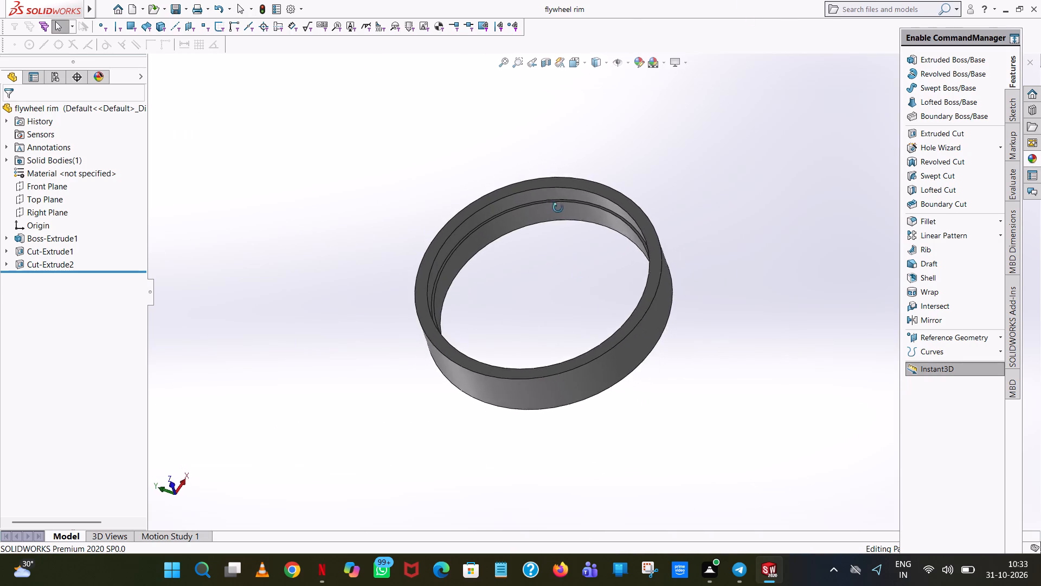
{"action": "middle_click_drag", "start_coordinate": [558, 208], "coordinate": [557, 186]}
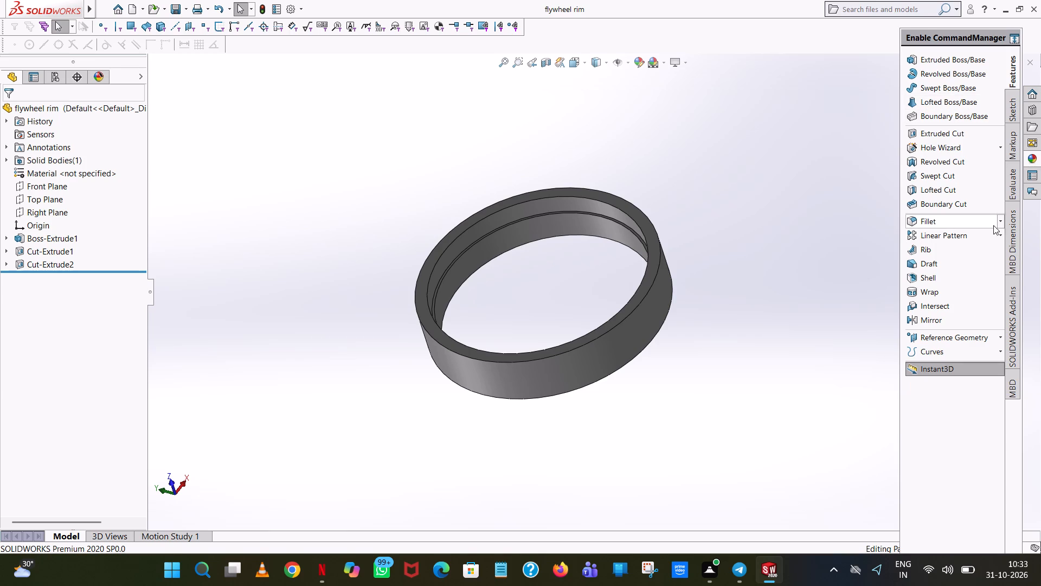
Chamfer the outer circular edge of the rim's end face by 1 mm at 45 degrees.
{"action": "left_click", "coordinate": [1001, 222]}
{"action": "left_click", "coordinate": [982, 234]}
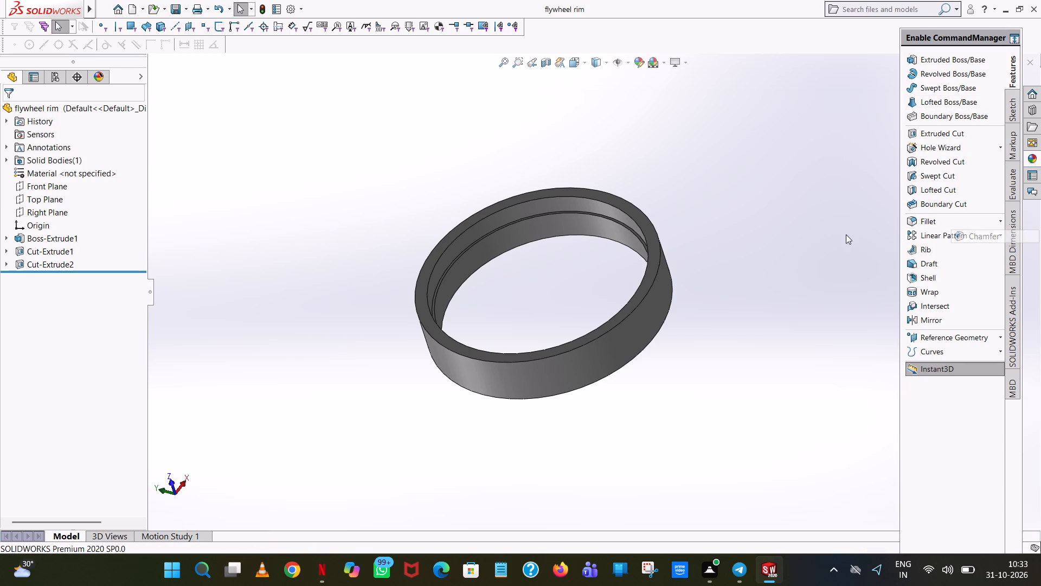
{"action": "scroll", "coordinate": [652, 241], "scroll_direction": "down", "scroll_amount": 6}
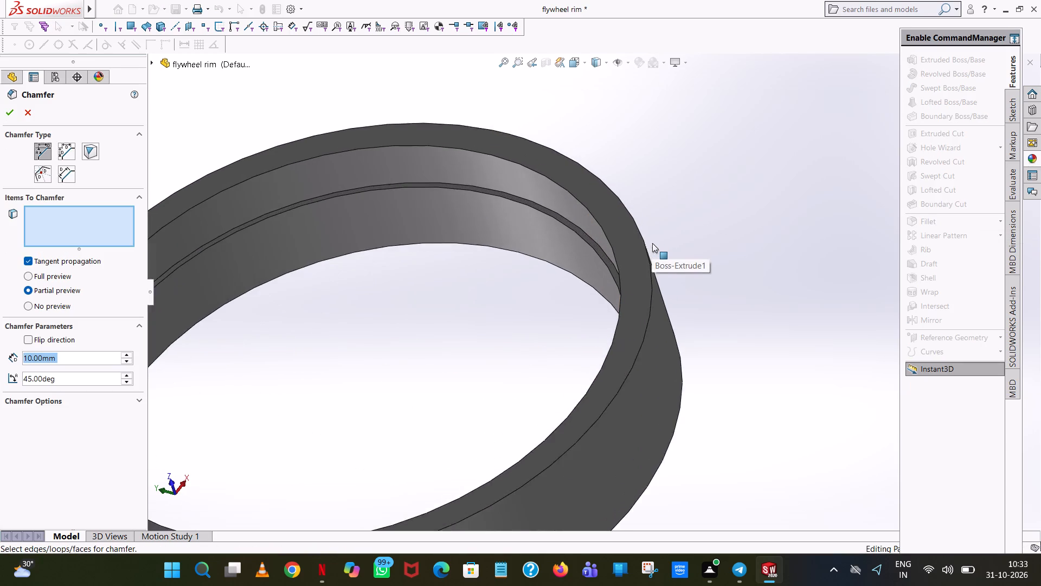
{"action": "scroll", "coordinate": [652, 243], "scroll_direction": "down", "scroll_amount": 2}
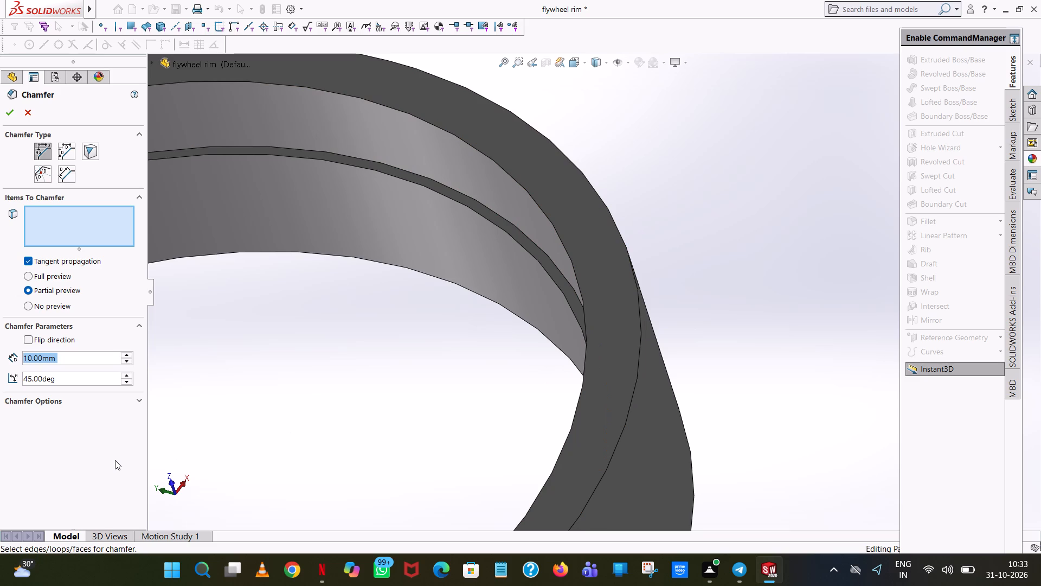
{"action": "key", "text": "1"}
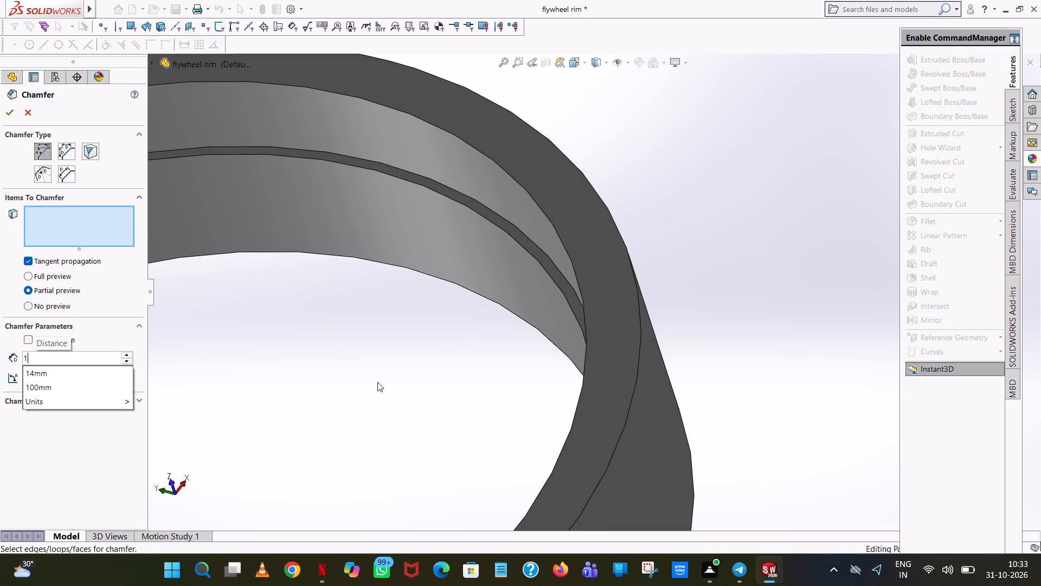
{"action": "left_click", "coordinate": [377, 382]}
{"action": "left_click", "coordinate": [641, 291]}
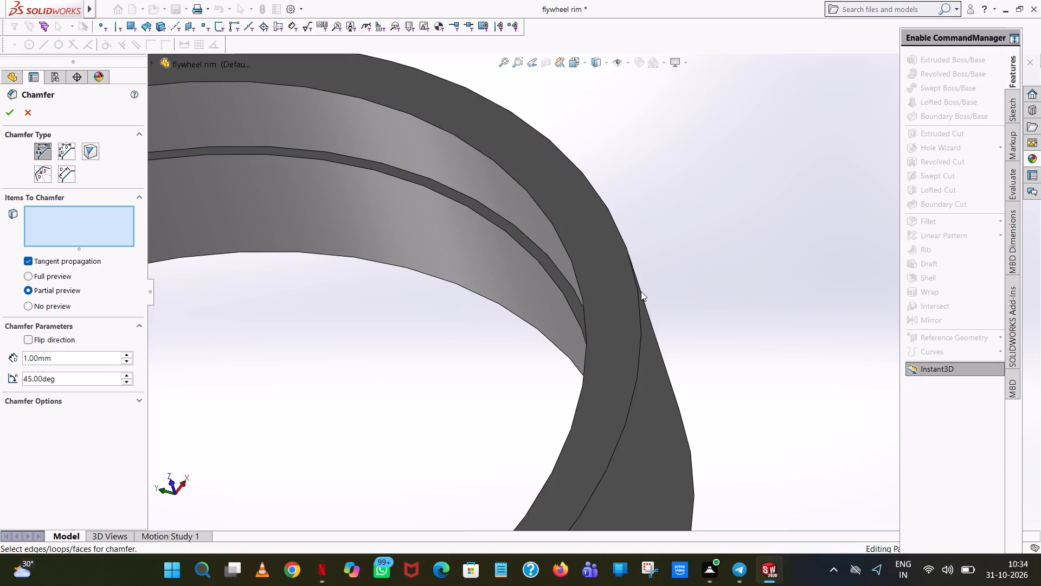
{"action": "left_click", "coordinate": [639, 289]}
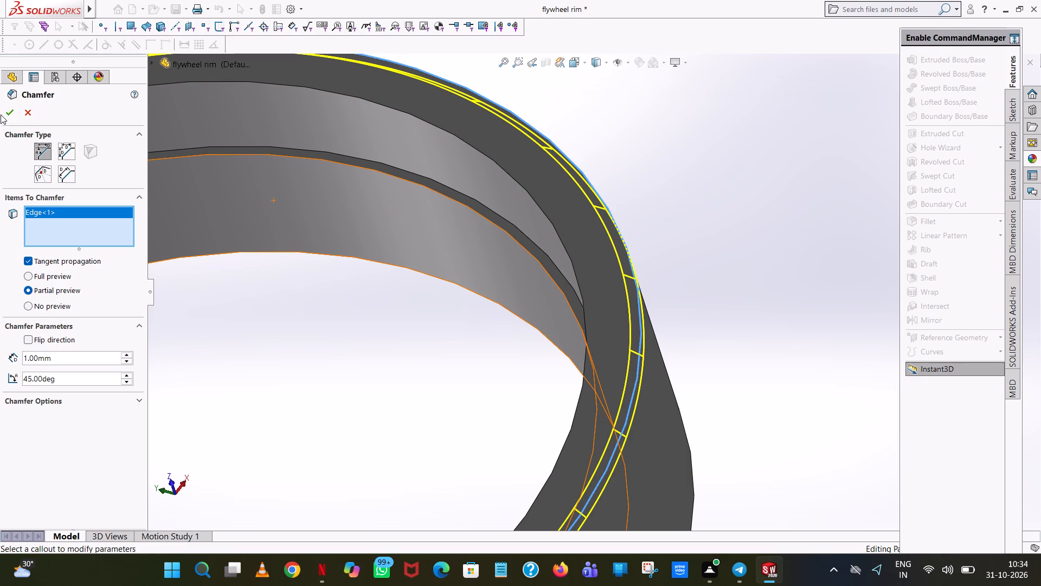
{"action": "left_click", "coordinate": [7, 106]}
{"action": "left_click", "coordinate": [722, 247]}
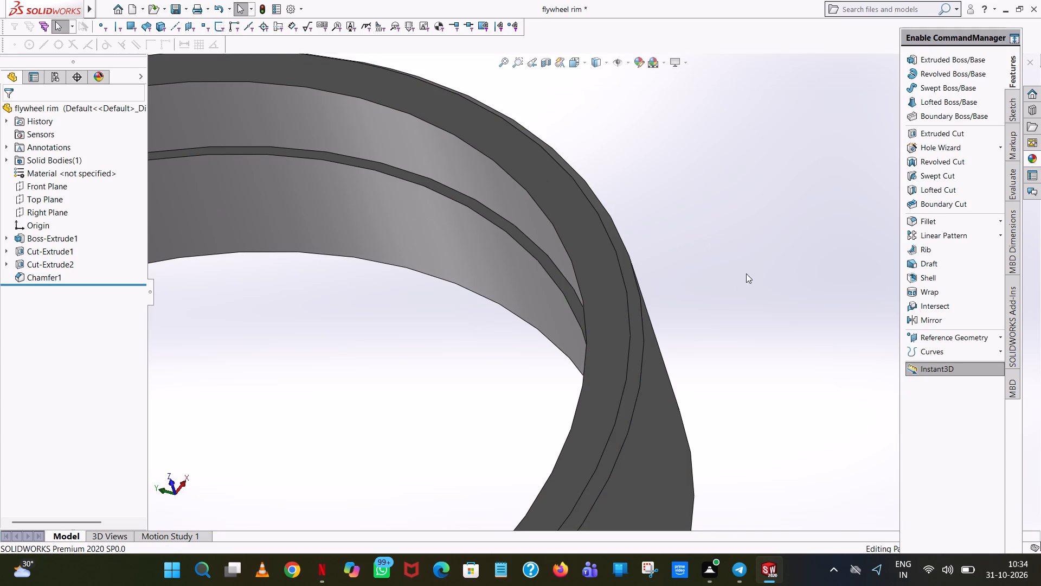
Save the chamfered flywheel rim part.
{"action": "middle_click_drag", "start_coordinate": [753, 267], "coordinate": [805, 151]}
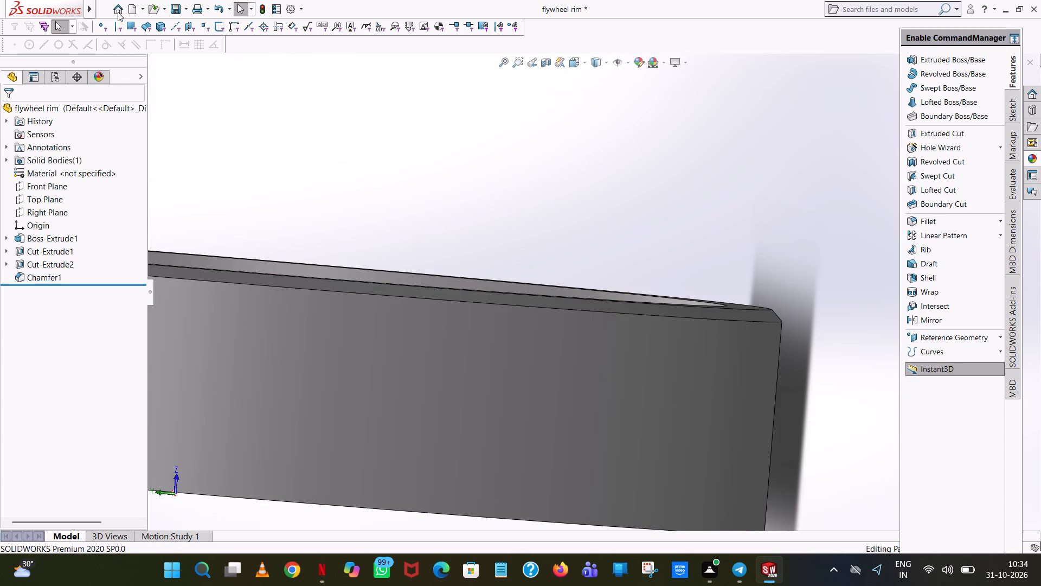
{"action": "left_click", "coordinate": [173, 11]}
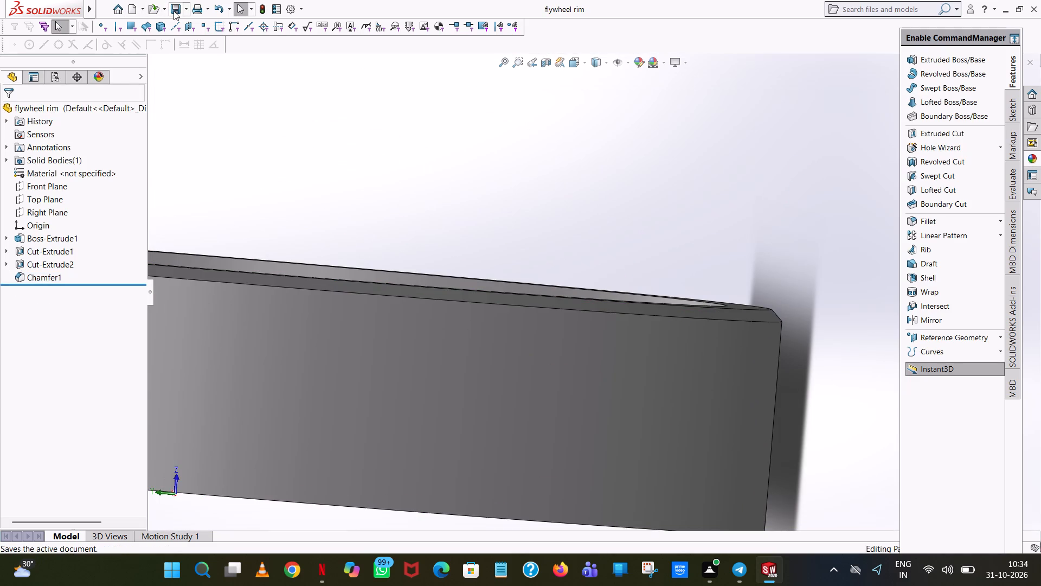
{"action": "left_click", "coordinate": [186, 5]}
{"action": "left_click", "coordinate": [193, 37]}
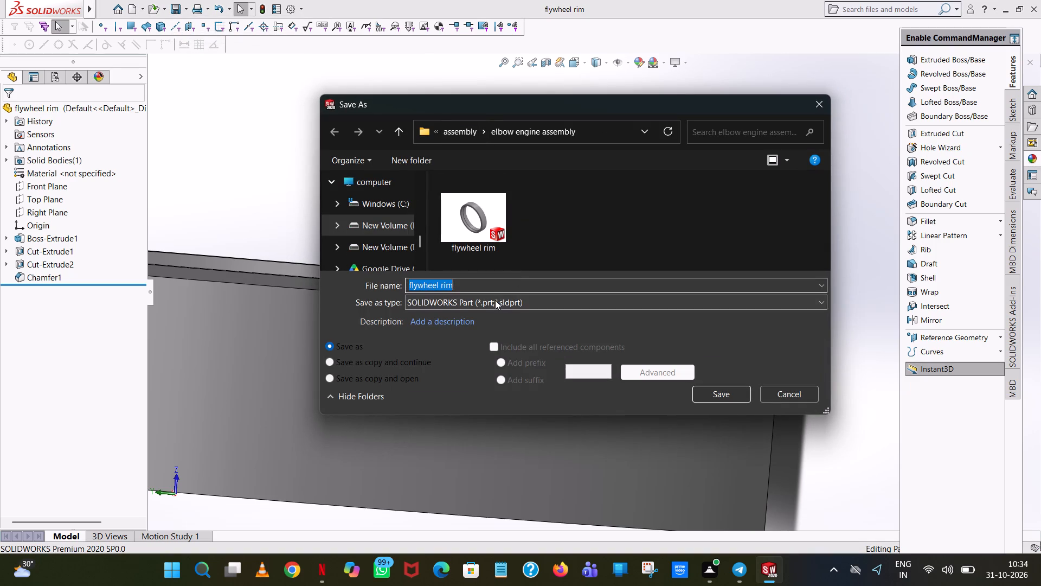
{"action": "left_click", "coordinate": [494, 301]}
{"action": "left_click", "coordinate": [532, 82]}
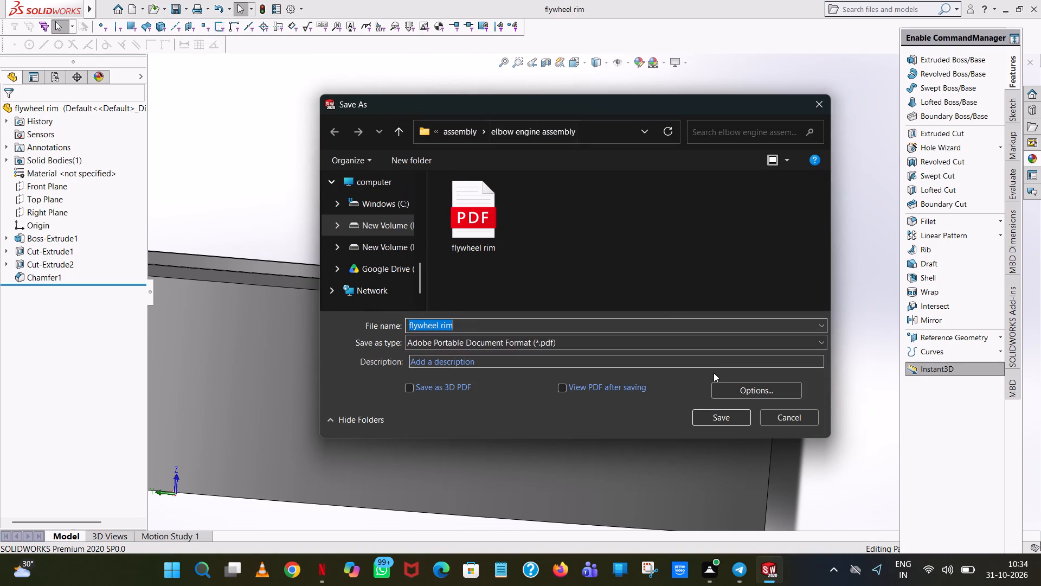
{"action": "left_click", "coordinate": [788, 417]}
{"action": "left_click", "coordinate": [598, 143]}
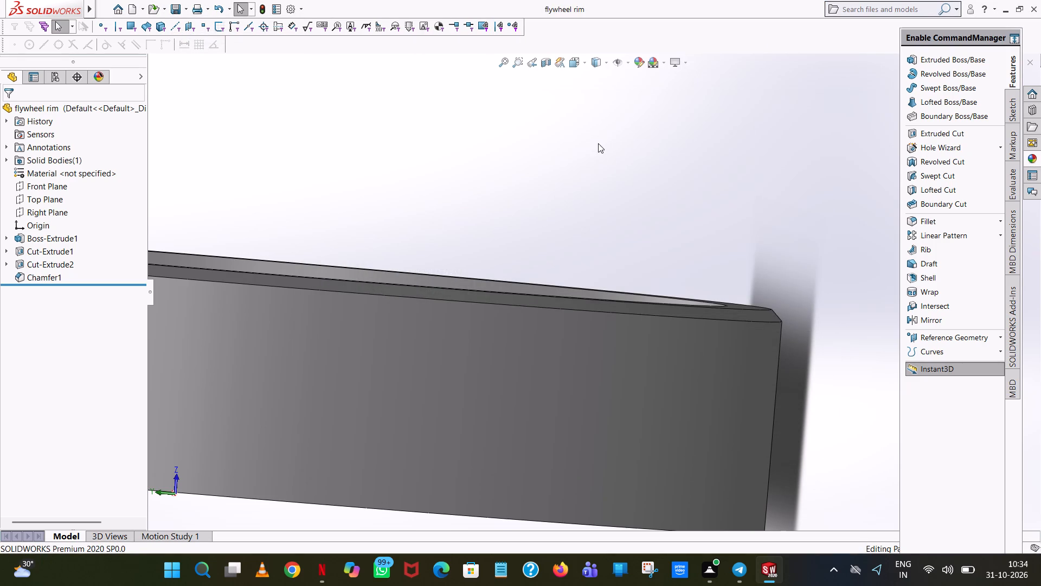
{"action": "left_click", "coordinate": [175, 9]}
Create a new part document.
{"action": "left_click", "coordinate": [137, 13]}
{"action": "double_click", "coordinate": [264, 279]}
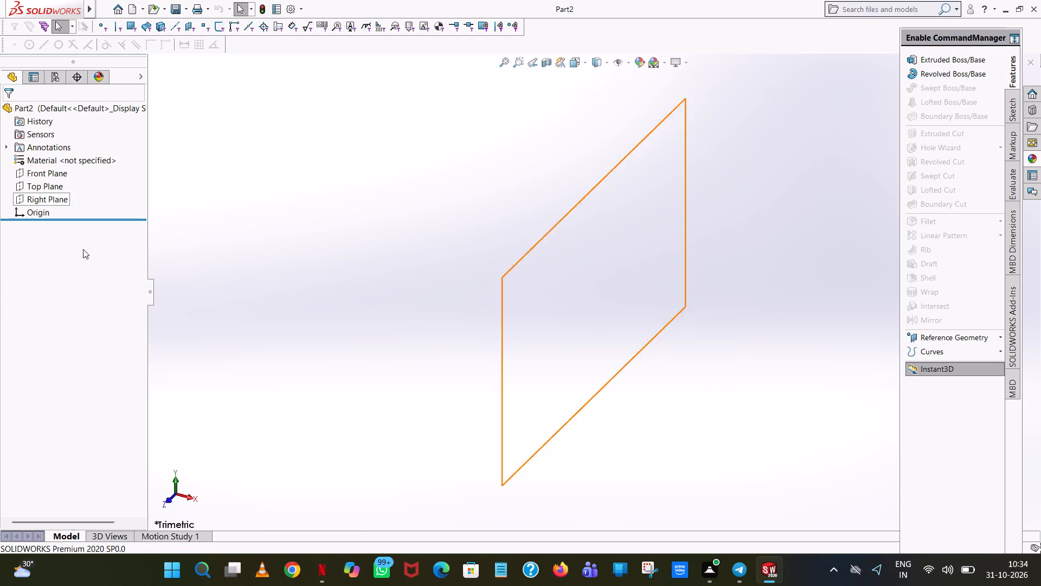
Sketch a circle of 5 mm radius centred on the origin on the Top Plane.
{"action": "left_click", "coordinate": [53, 192]}
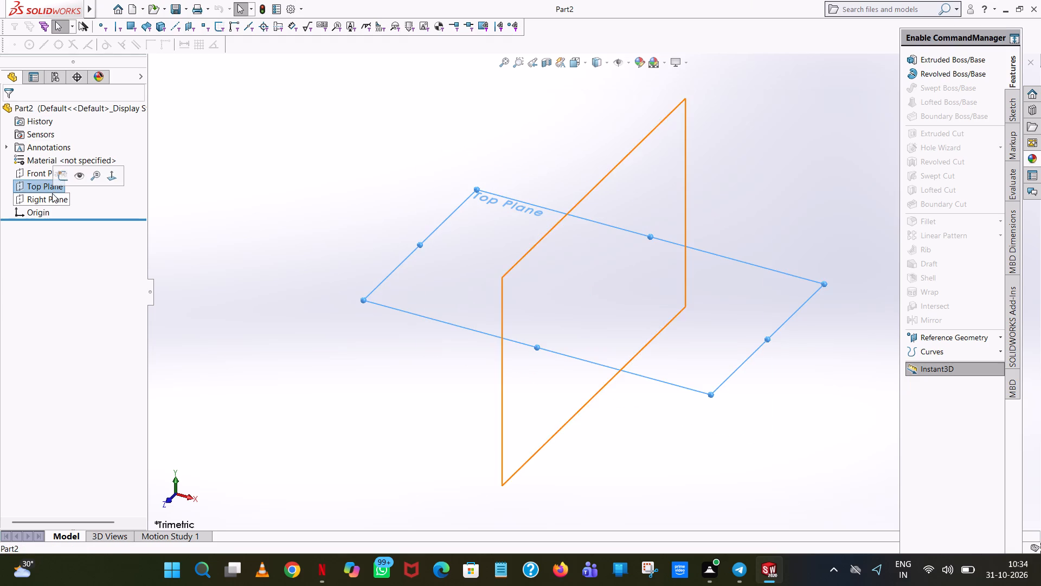
{"action": "left_click", "coordinate": [68, 170]}
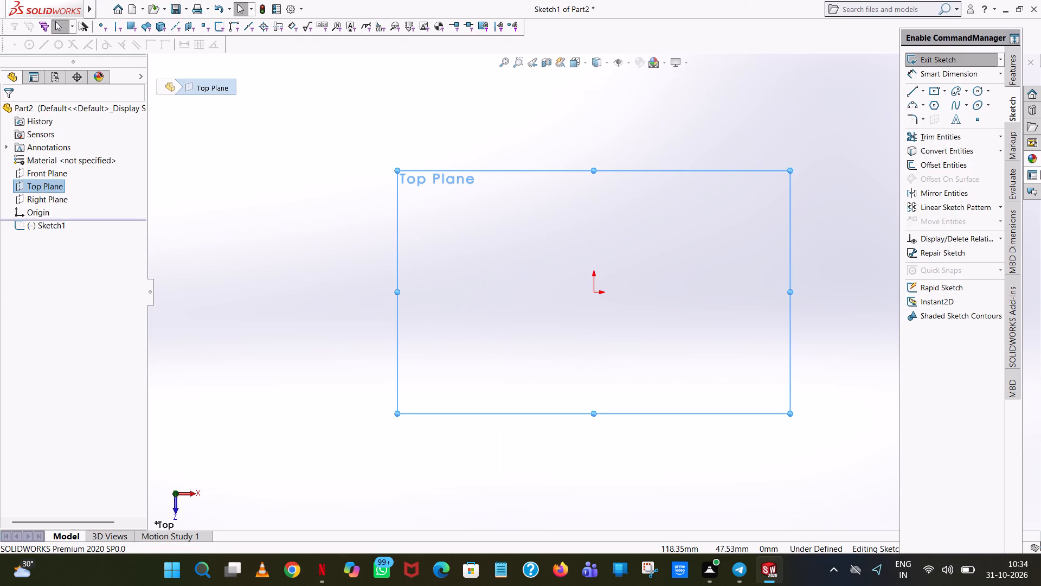
{"action": "left_click", "coordinate": [979, 93]}
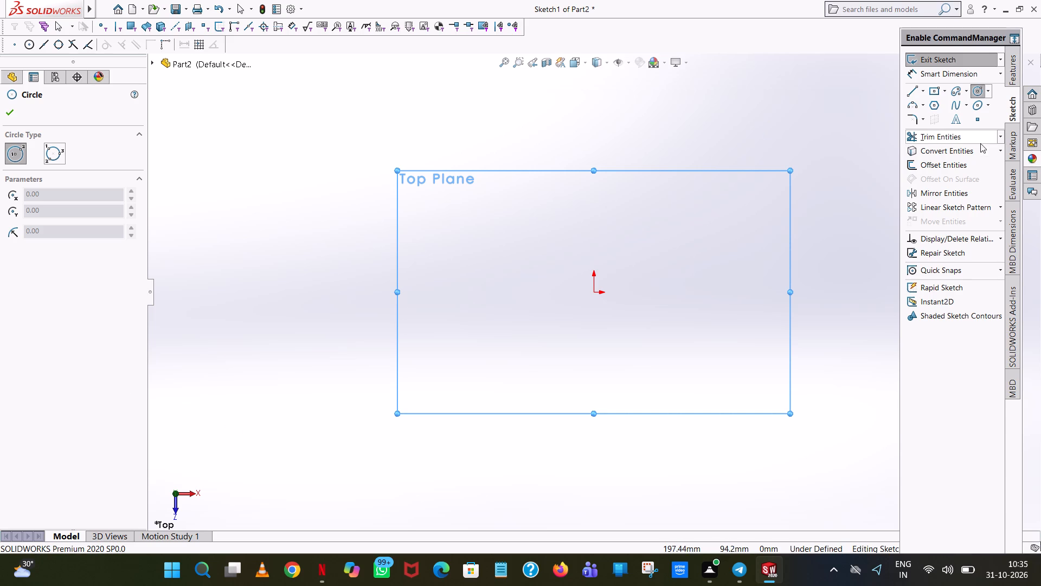
{"action": "left_click", "coordinate": [593, 294]}
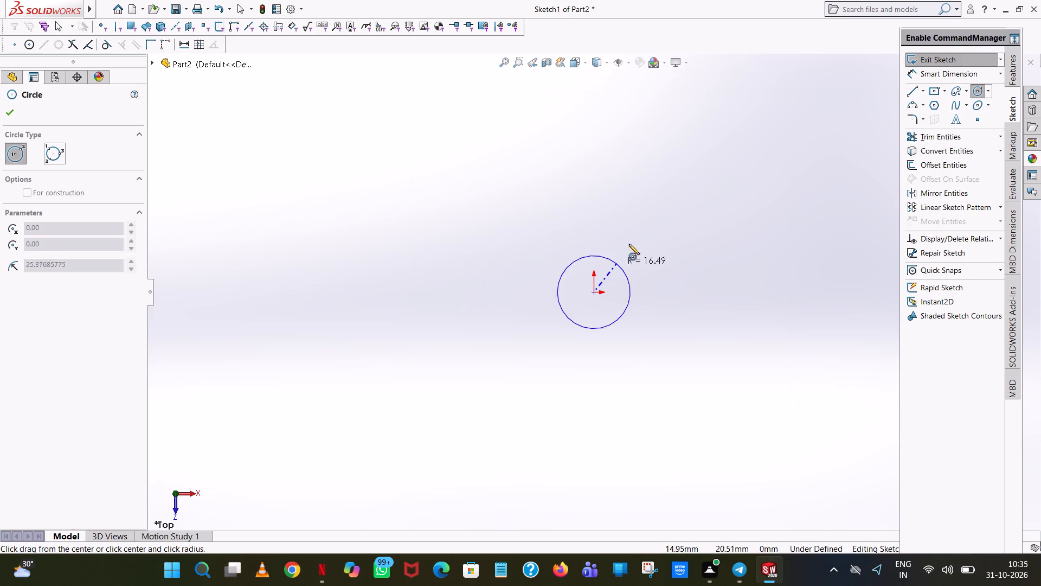
{"action": "left_click", "coordinate": [635, 234]}
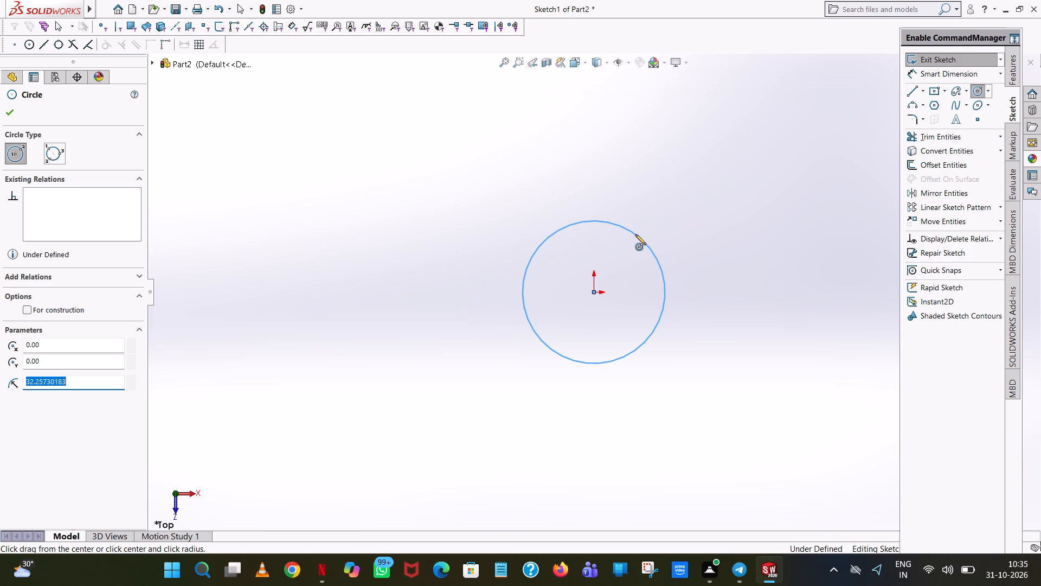
{"action": "key", "text": "5"}
{"action": "key", "text": "Return"}
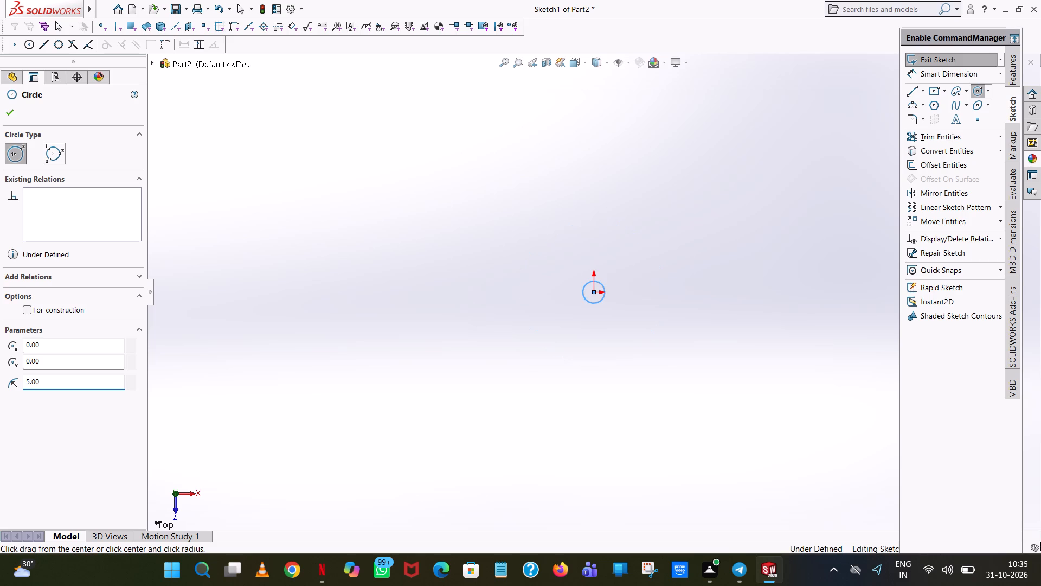
{"action": "left_click", "coordinate": [12, 114]}
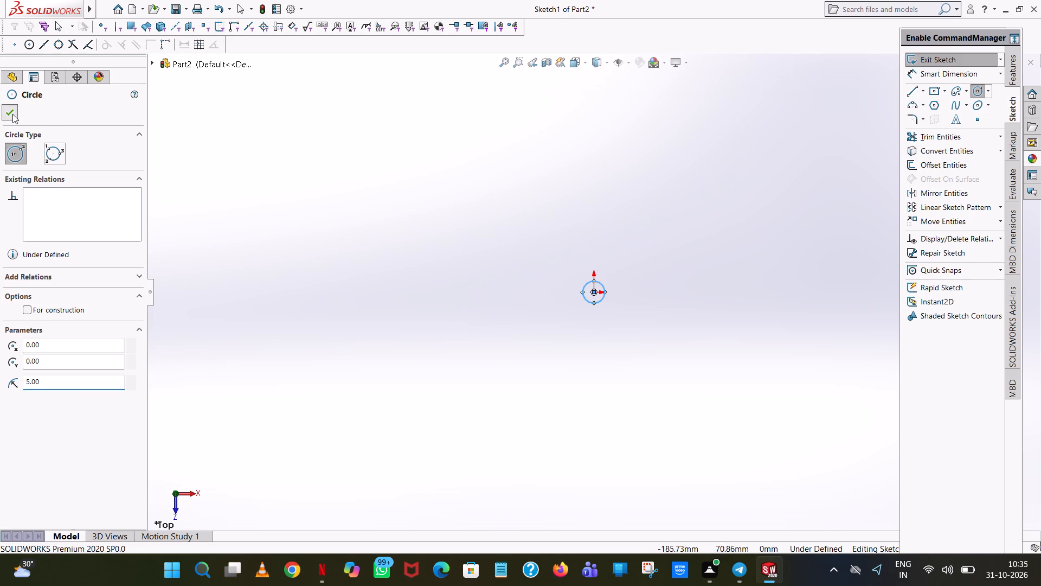
{"action": "left_click", "coordinate": [741, 303]}
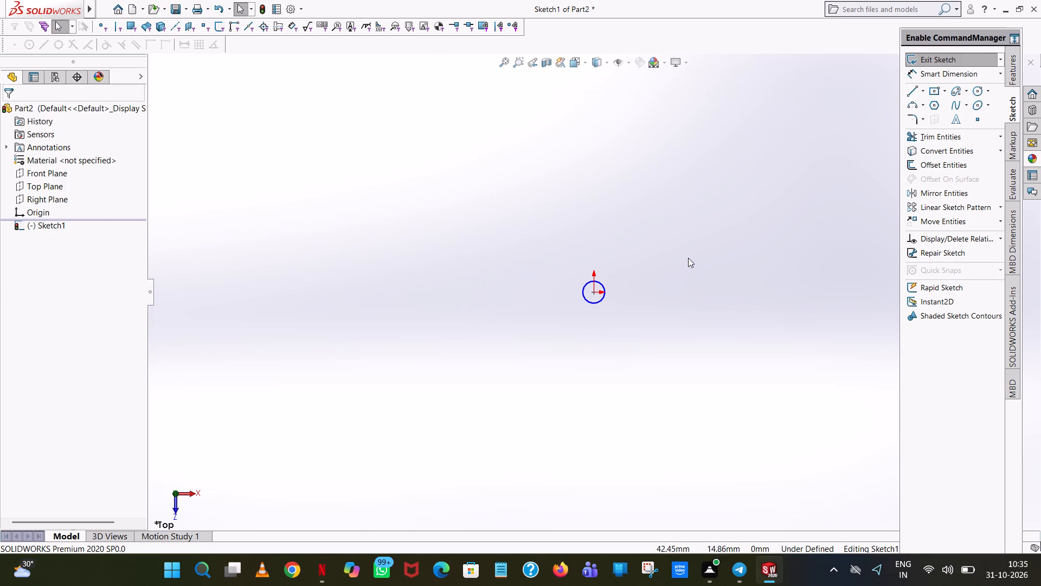
Dimension the circle's diameter as 10 mm with Smart Dimension, placing the dimension above the circle.
{"action": "scroll", "coordinate": [691, 241], "scroll_direction": "down", "scroll_amount": 4}
{"action": "scroll", "coordinate": [378, 377], "scroll_direction": "down", "scroll_amount": 3}
{"action": "scroll", "coordinate": [730, 184], "scroll_direction": "down", "scroll_amount": 2}
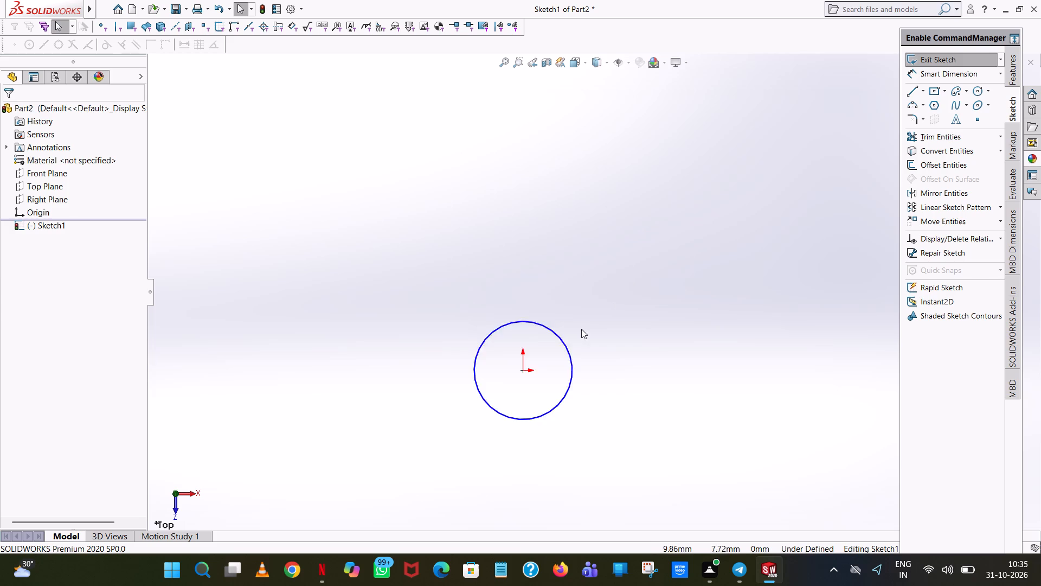
{"action": "scroll", "coordinate": [581, 329], "scroll_direction": "down", "scroll_amount": 2}
{"action": "scroll", "coordinate": [384, 476], "scroll_direction": "down", "scroll_amount": 2}
{"action": "scroll", "coordinate": [459, 438], "scroll_direction": "down", "scroll_amount": 1}
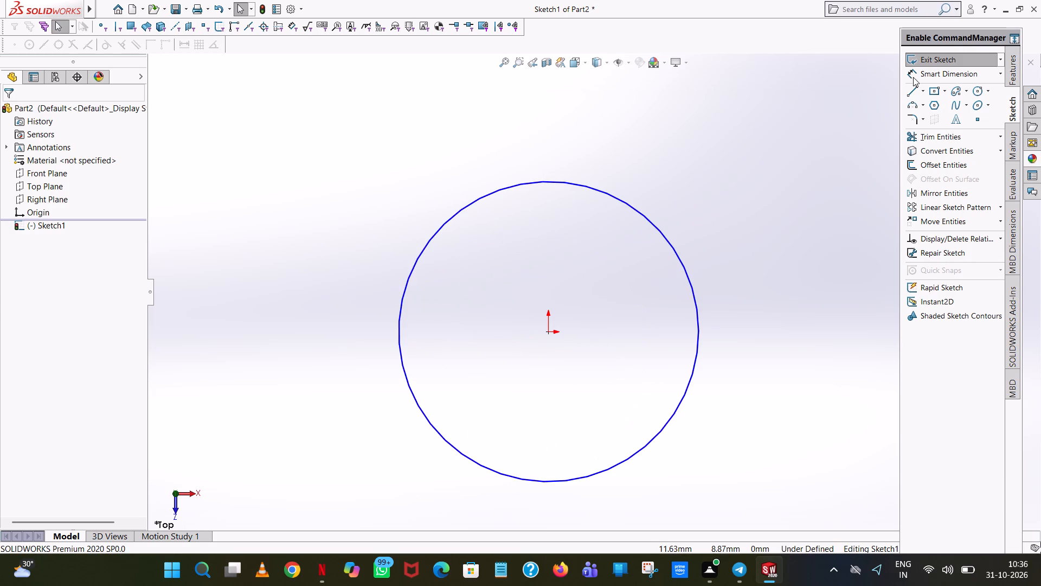
{"action": "left_click", "coordinate": [913, 77]}
{"action": "left_click", "coordinate": [453, 215]}
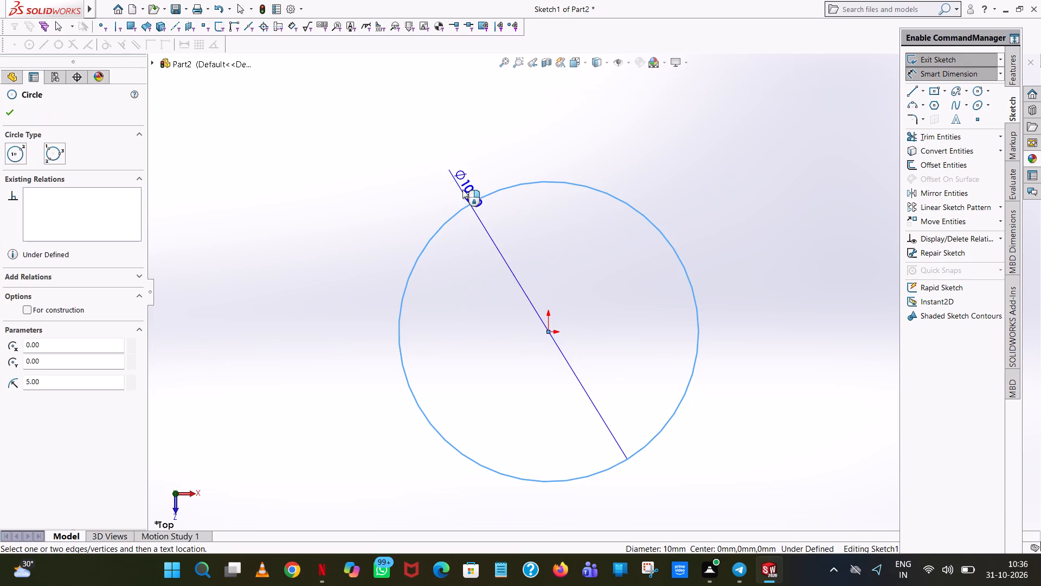
{"action": "left_click", "coordinate": [472, 133]}
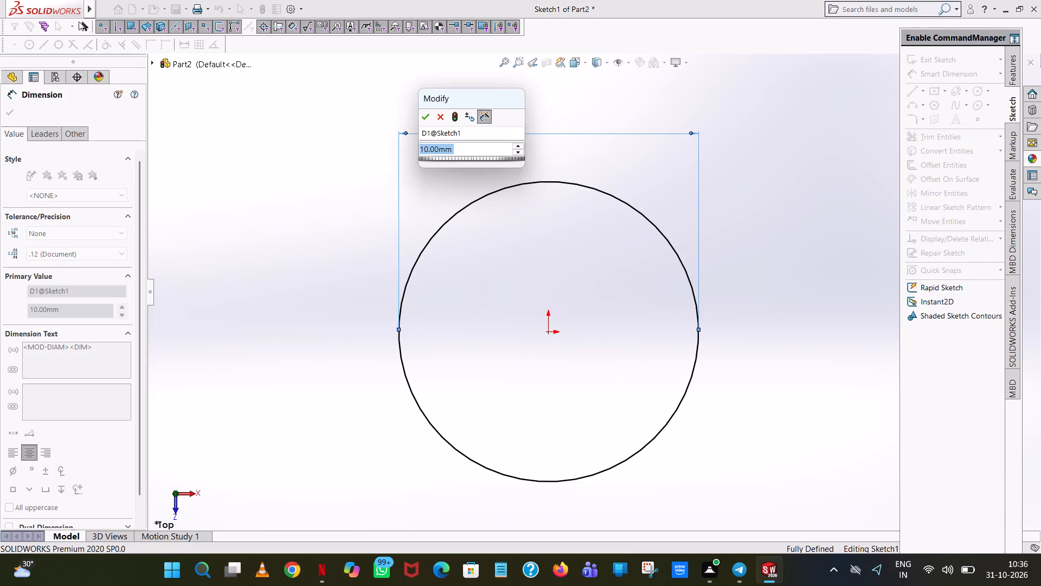
{"action": "left_click", "coordinate": [423, 120]}
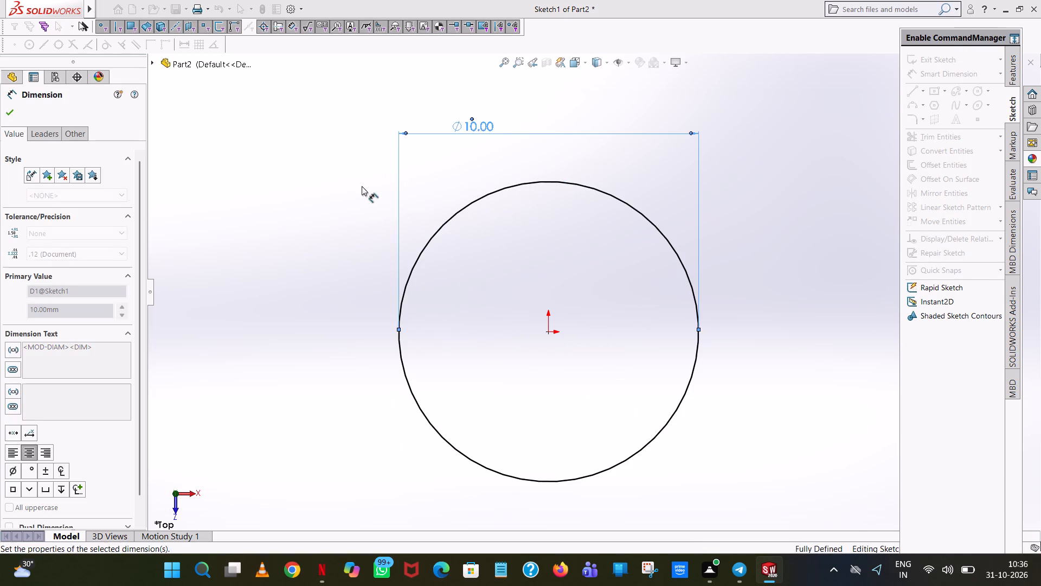
{"action": "left_click", "coordinate": [362, 186]}
Extrude the circle as a blind boss to a depth of 5 mm.
{"action": "left_click", "coordinate": [1015, 74]}
{"action": "left_click", "coordinate": [966, 59]}
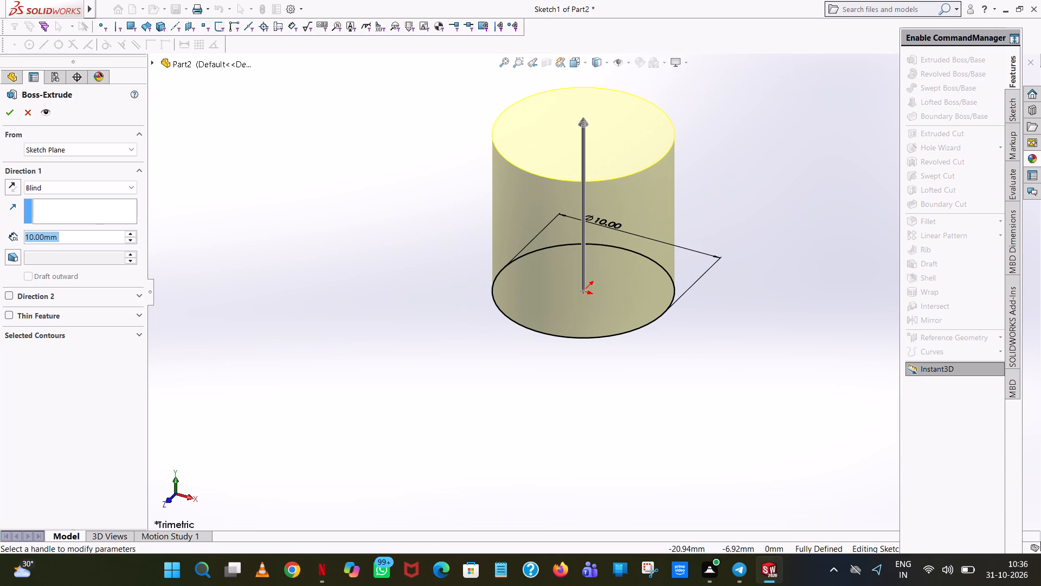
{"action": "key", "text": "5"}
{"action": "key", "text": "Return"}
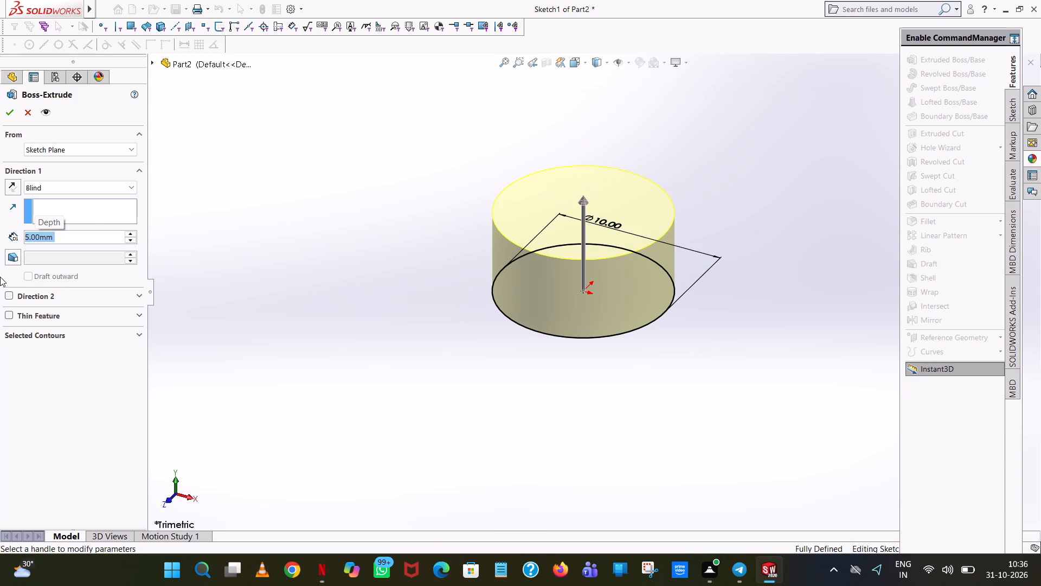
{"action": "left_click", "coordinate": [8, 110]}
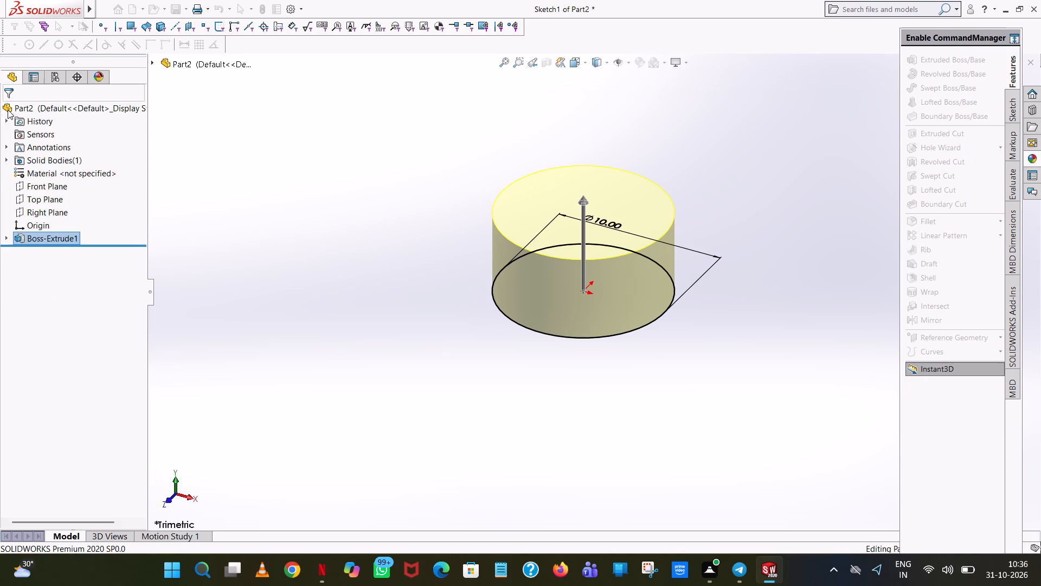
Sketch a circle of 3 mm radius centred on the origin on the bottom face of the 10 mm cylinder.
{"action": "left_click", "coordinate": [508, 392]}
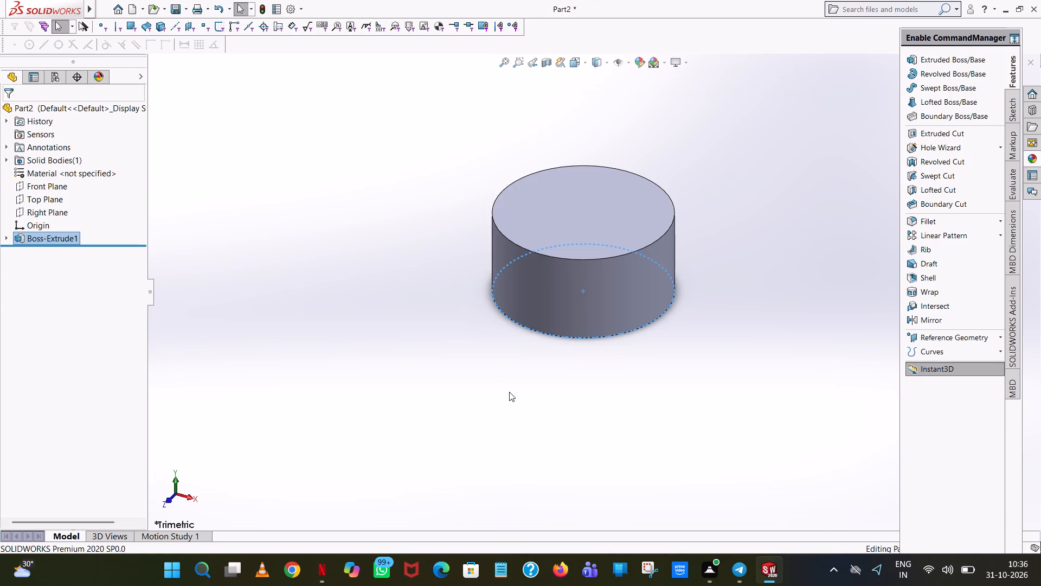
{"action": "middle_click_drag", "start_coordinate": [510, 392], "coordinate": [602, 234]}
{"action": "scroll", "coordinate": [513, 391], "scroll_direction": "up", "scroll_amount": 1}
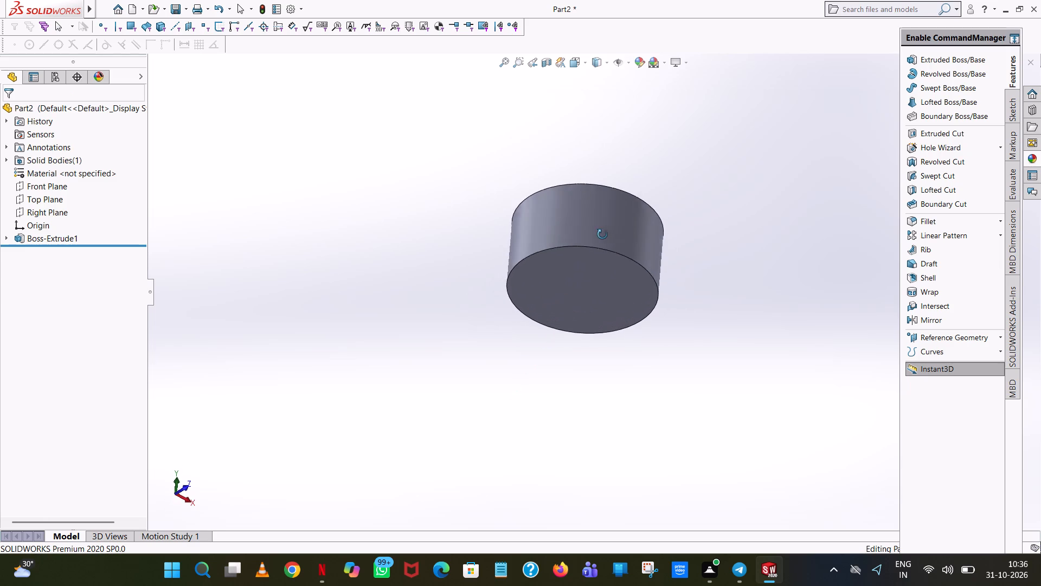
{"action": "middle_click_drag", "start_coordinate": [602, 234], "coordinate": [603, 233]}
{"action": "left_click", "coordinate": [931, 62]}
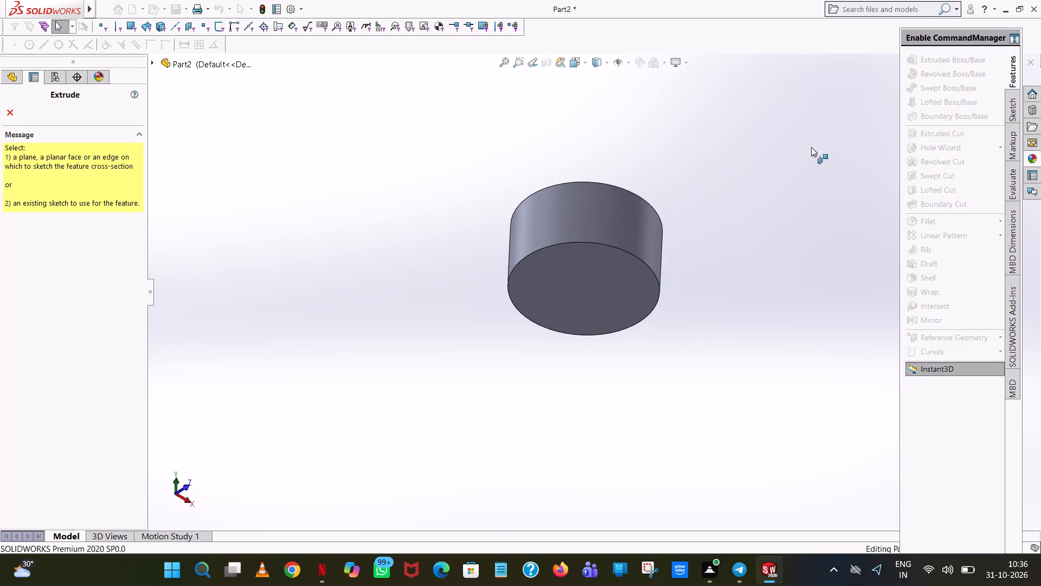
{"action": "left_click", "coordinate": [567, 283]}
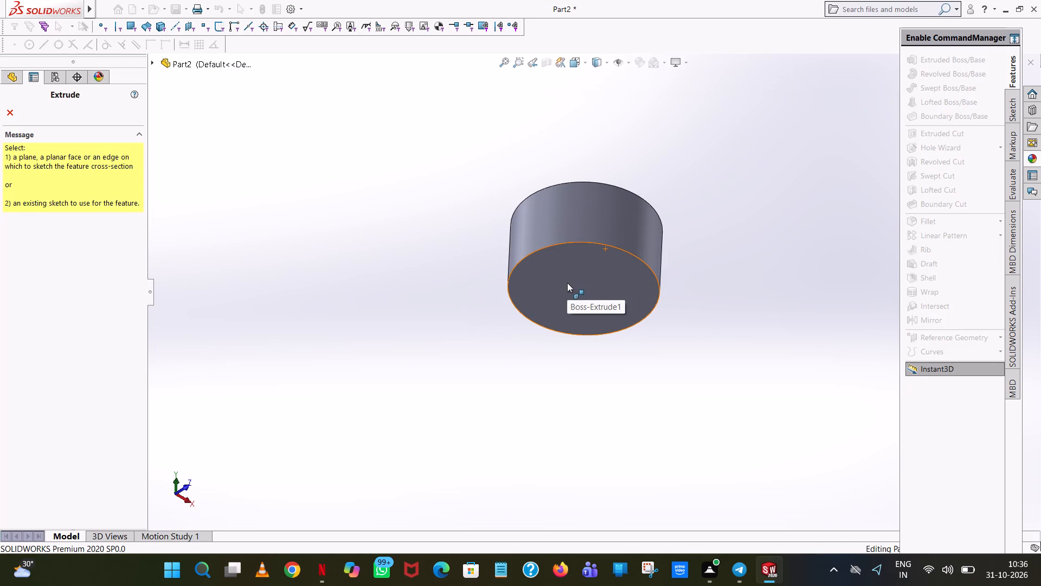
{"action": "left_click", "coordinate": [567, 283]}
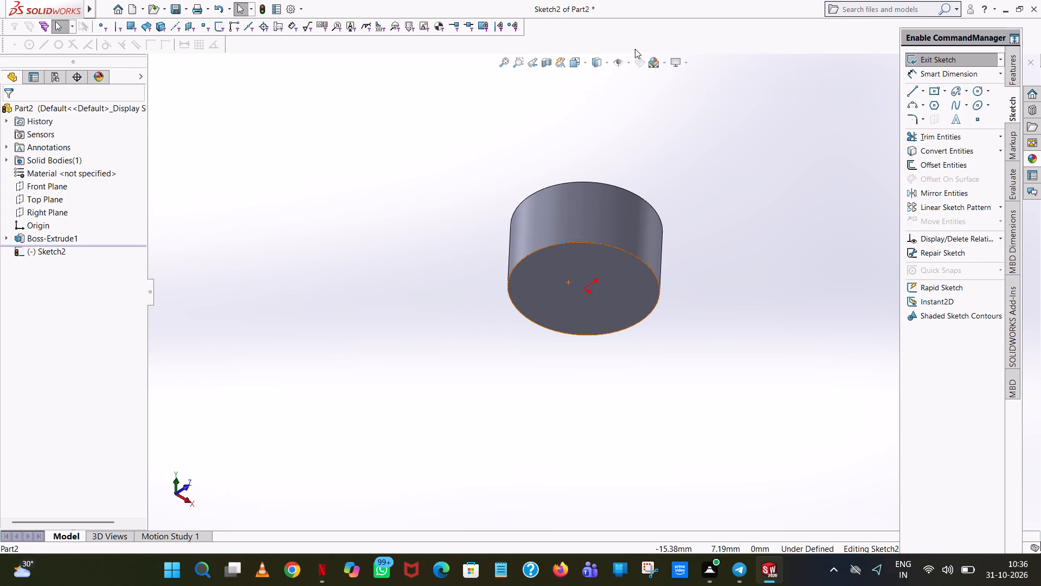
{"action": "left_click", "coordinate": [584, 68]}
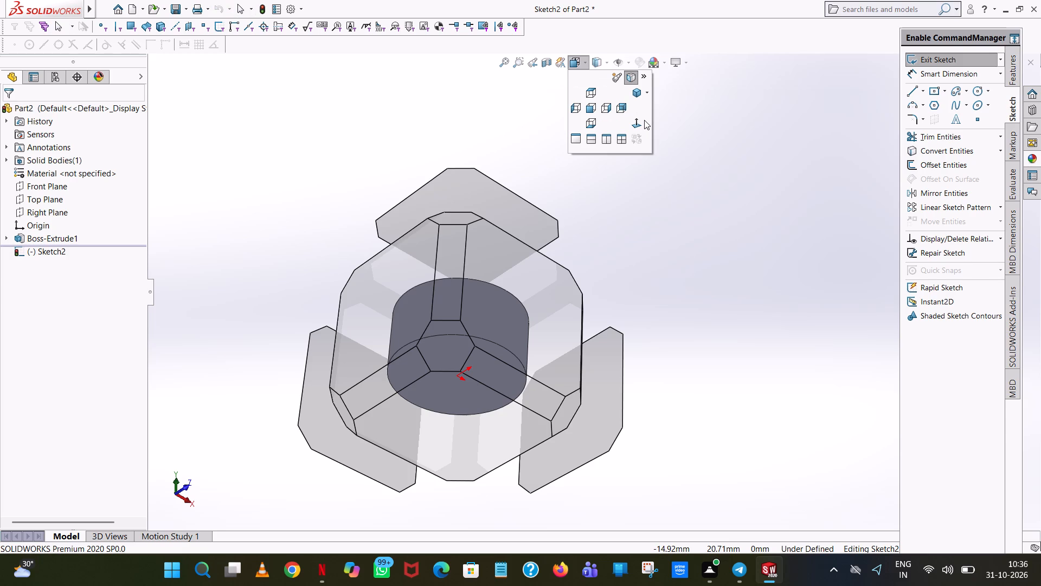
{"action": "left_click", "coordinate": [644, 120]}
{"action": "left_click", "coordinate": [638, 122]}
{"action": "left_click", "coordinate": [980, 90]}
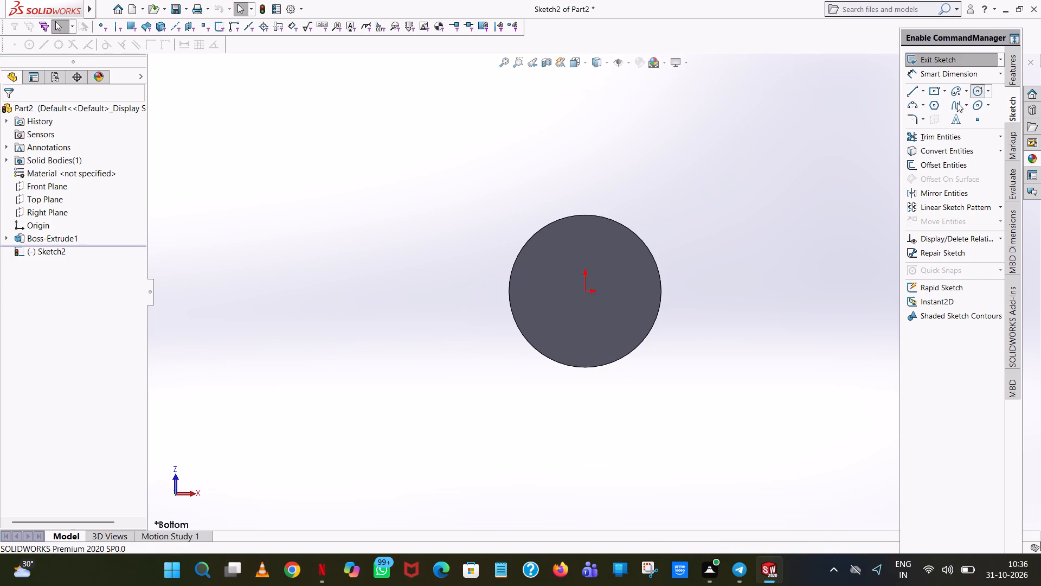
{"action": "scroll", "coordinate": [583, 300], "scroll_direction": "down", "scroll_amount": 7}
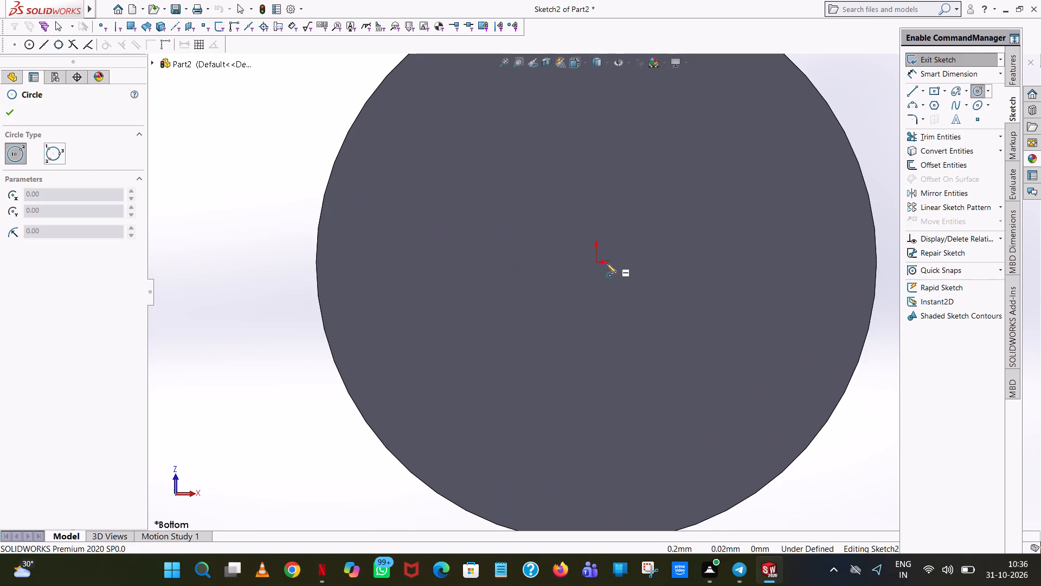
{"action": "left_click", "coordinate": [596, 262]}
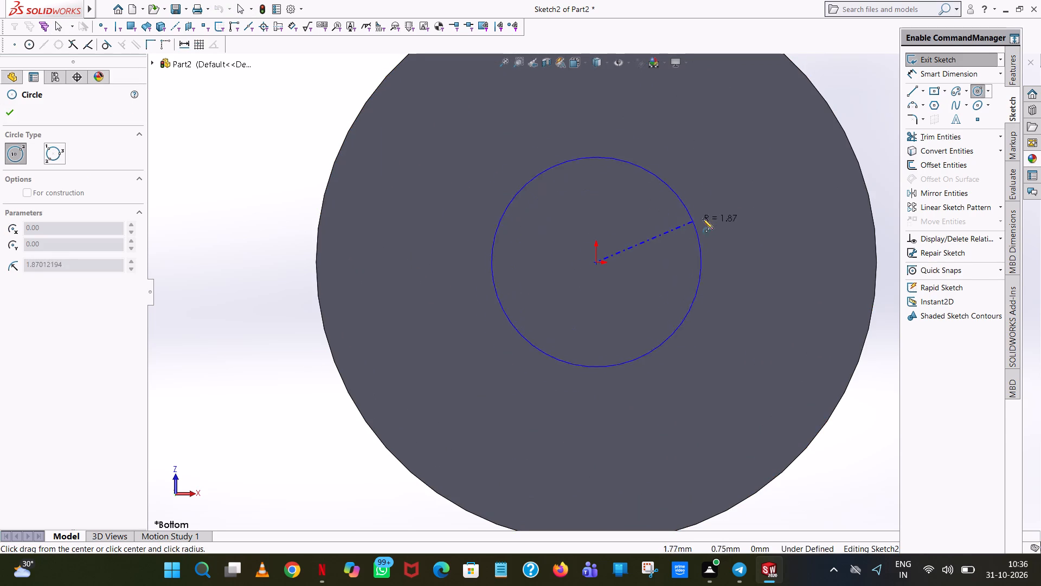
{"action": "left_click", "coordinate": [738, 209]}
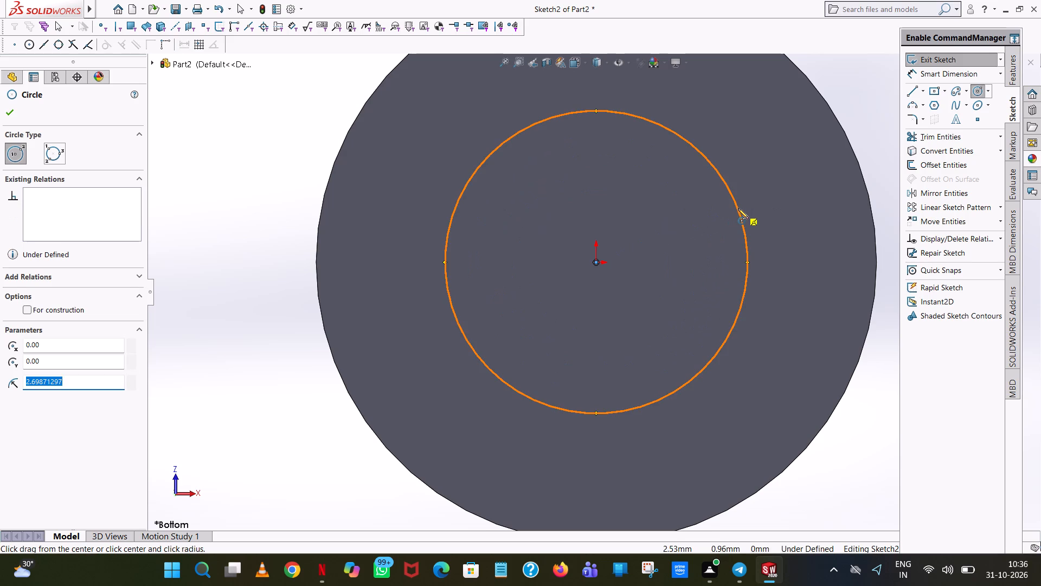
{"action": "key", "text": "3"}
{"action": "key", "text": "Return"}
{"action": "right_click", "coordinate": [737, 210]}
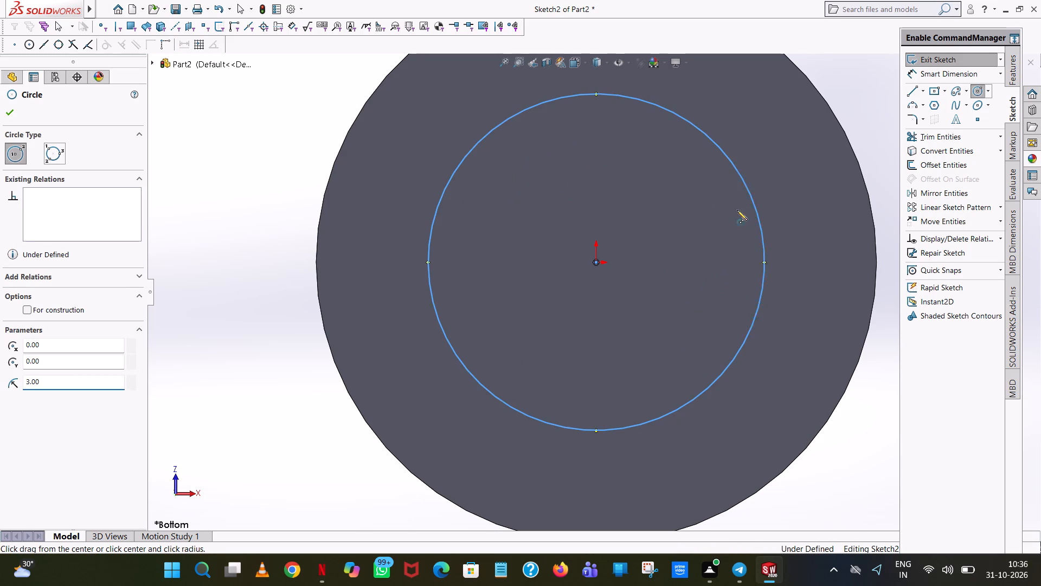
{"action": "left_click", "coordinate": [770, 222]}
Dimension the new circle's diameter as 6 mm with Smart Dimension, placing the dimension below the circle.
{"action": "left_click", "coordinate": [939, 75]}
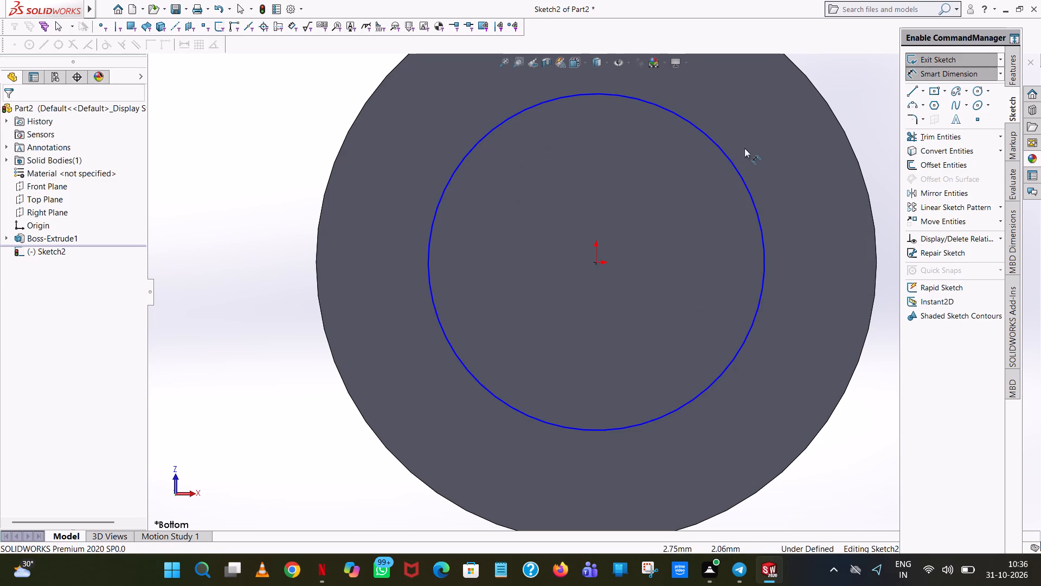
{"action": "left_click", "coordinate": [725, 153]}
{"action": "left_click", "coordinate": [457, 501]}
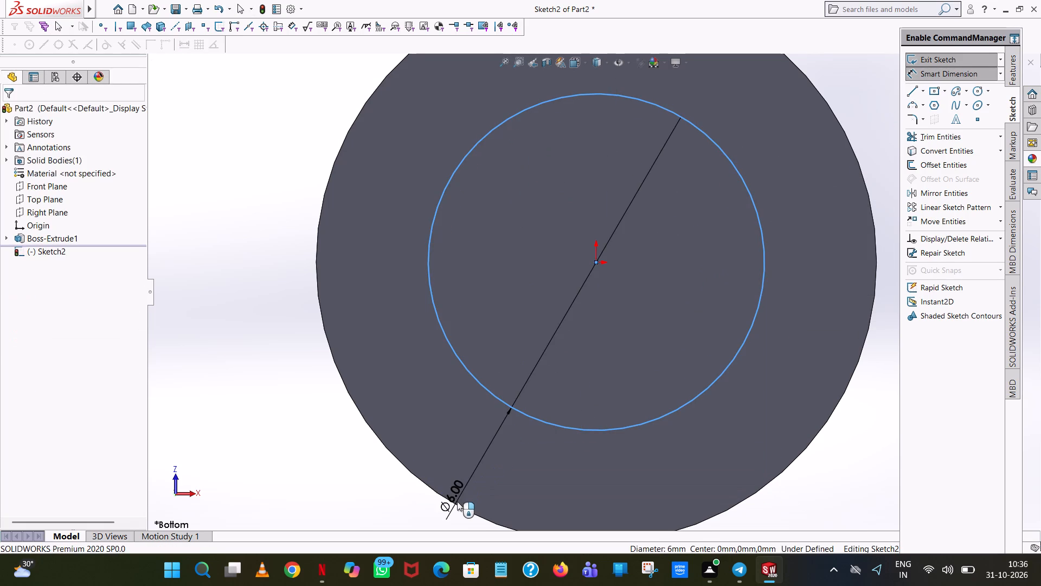
{"action": "left_click", "coordinate": [407, 485]}
{"action": "left_click", "coordinate": [314, 463]}
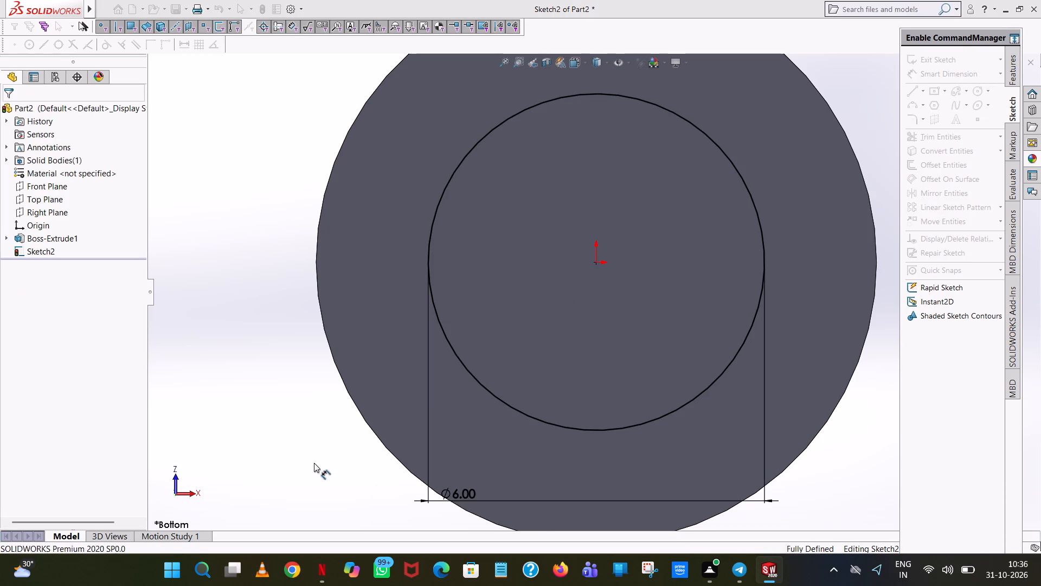
Extrude the 6 mm circle as a blind boss away from the cylinder to a depth of 23 mm, merging the result.
{"action": "left_click", "coordinate": [1015, 61]}
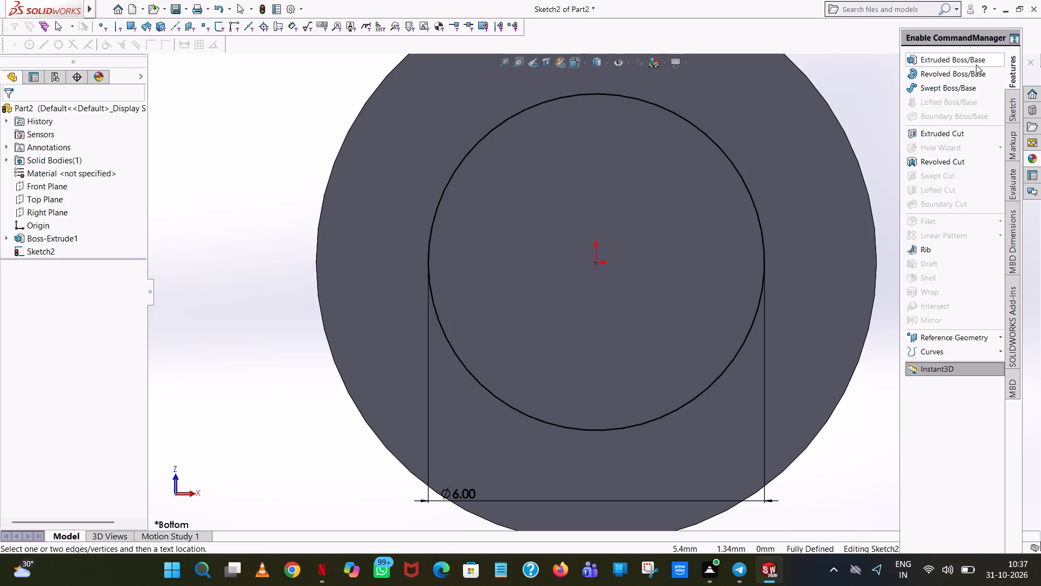
{"action": "left_click", "coordinate": [976, 65]}
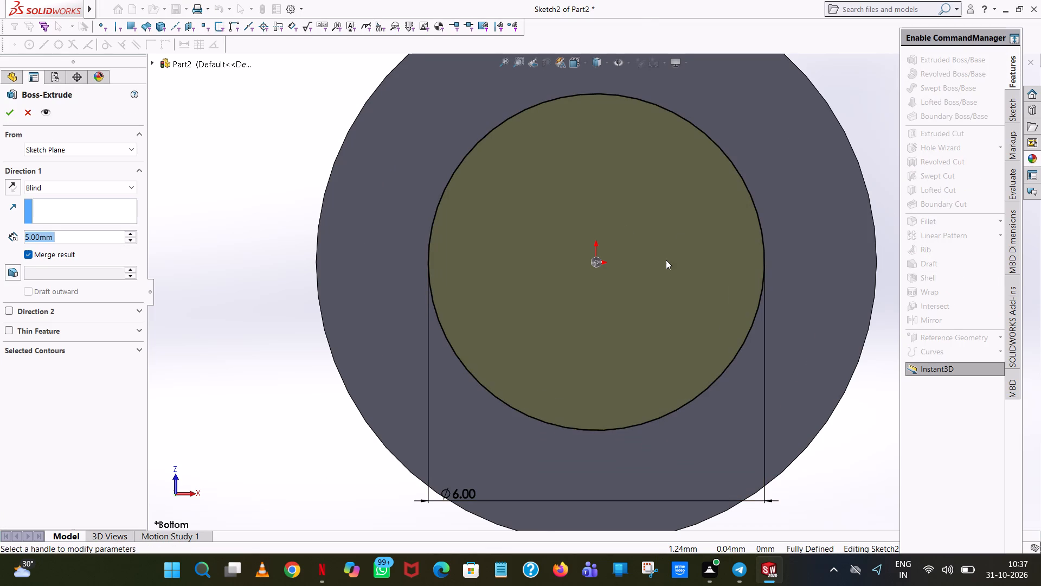
{"action": "scroll", "coordinate": [666, 260], "scroll_direction": "up", "scroll_amount": 7}
{"action": "middle_click_drag", "start_coordinate": [666, 264], "coordinate": [685, 374]}
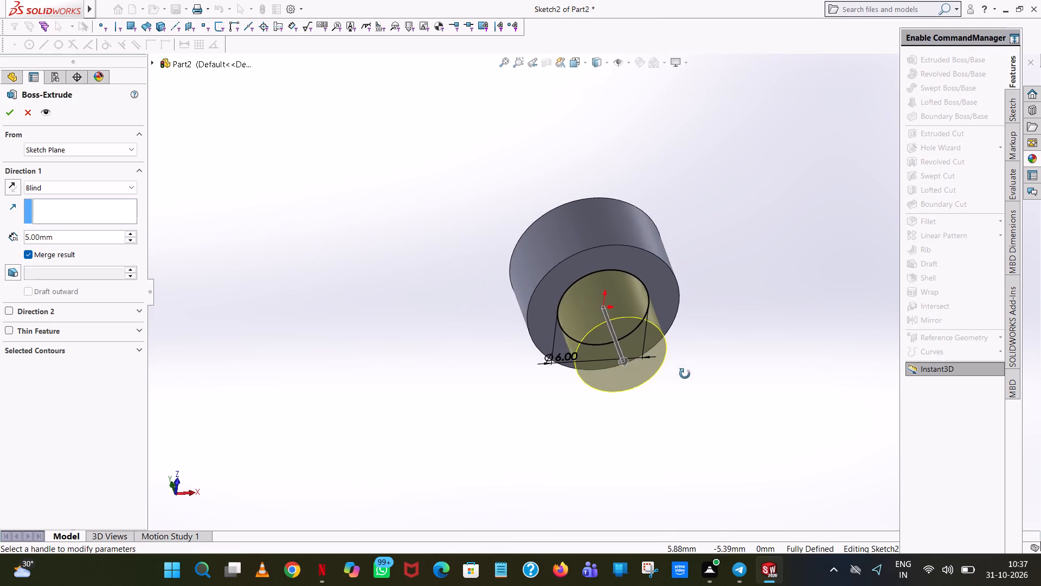
{"action": "middle_click_drag", "start_coordinate": [685, 374], "coordinate": [692, 404]}
{"action": "middle_click_drag", "start_coordinate": [678, 340], "coordinate": [679, 341]}
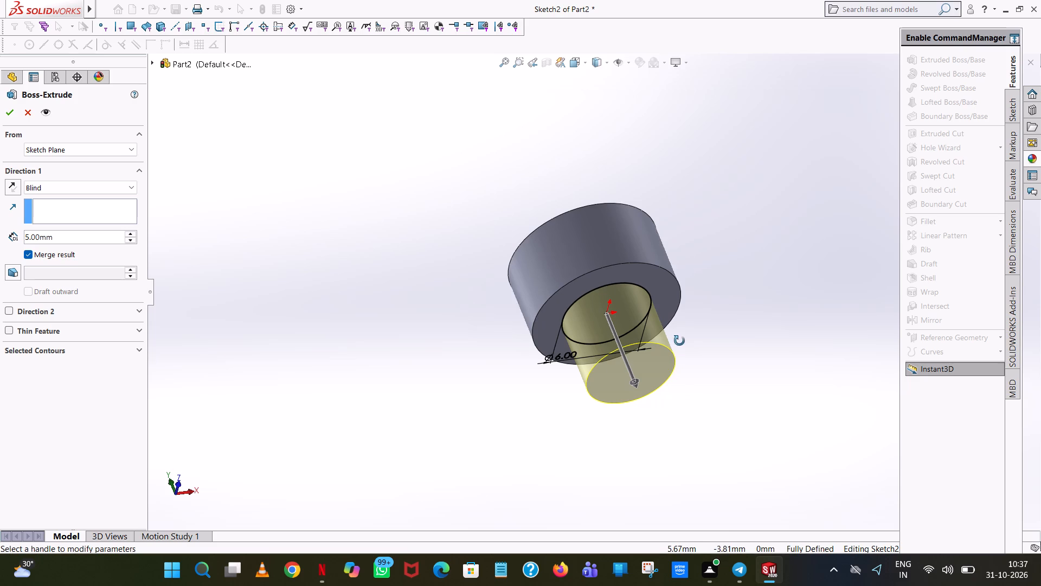
{"action": "middle_click_drag", "start_coordinate": [679, 341], "coordinate": [701, 381]}
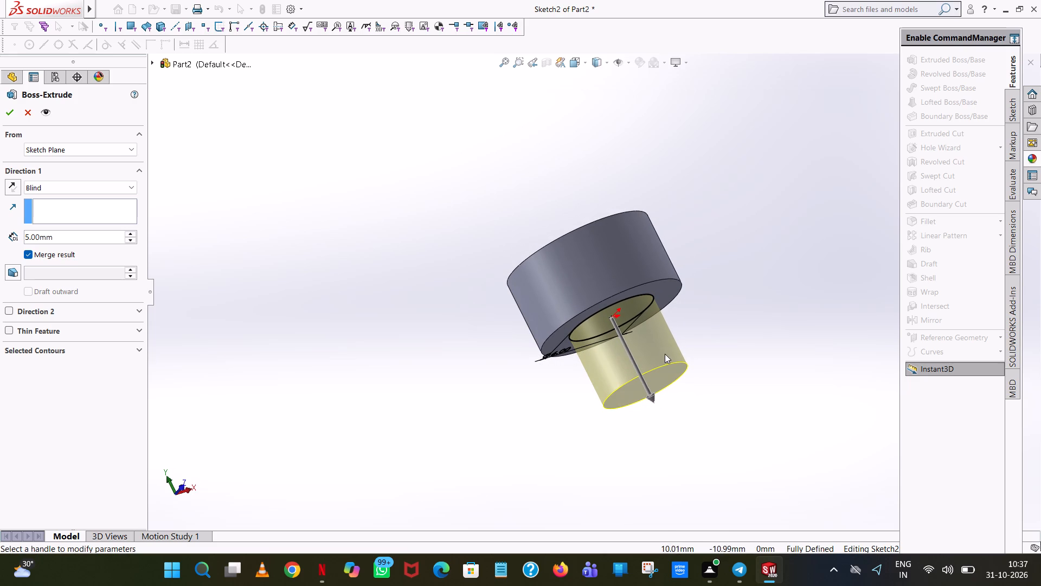
{"action": "double_click", "coordinate": [65, 233]}
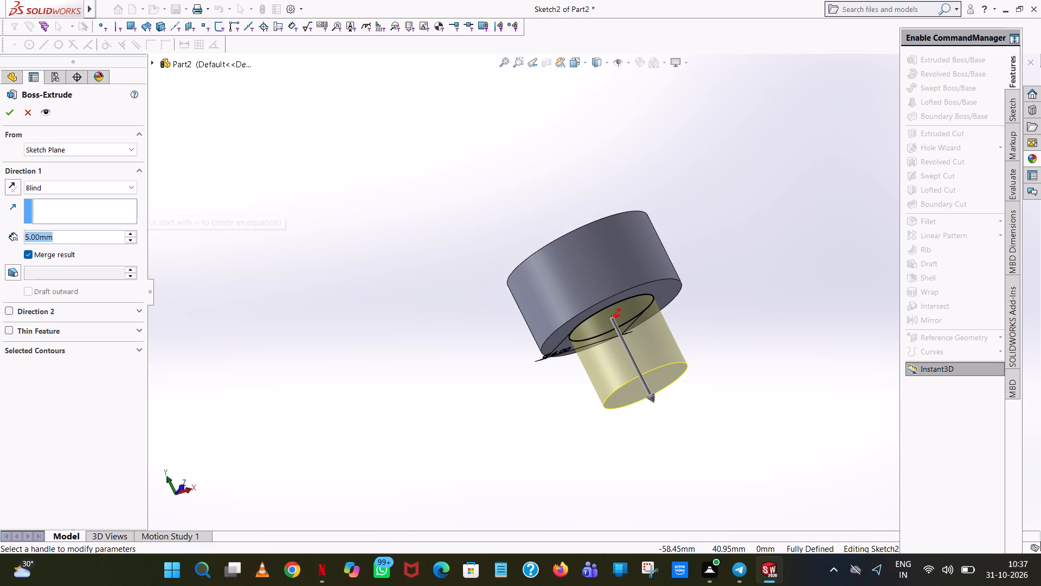
{"action": "type", "text": "28*-5"}
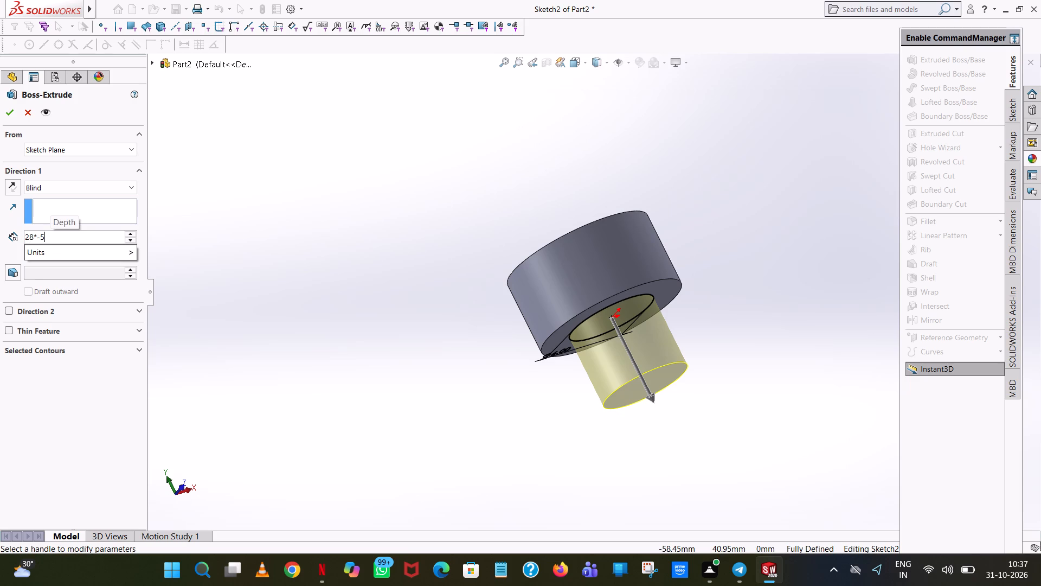
{"action": "key", "text": "BackSpace"}
{"action": "key", "text": "BackSpace"}
{"action": "key", "text": "BackSpace"}
{"action": "key", "text": "minus"}
{"action": "key", "text": "5"}
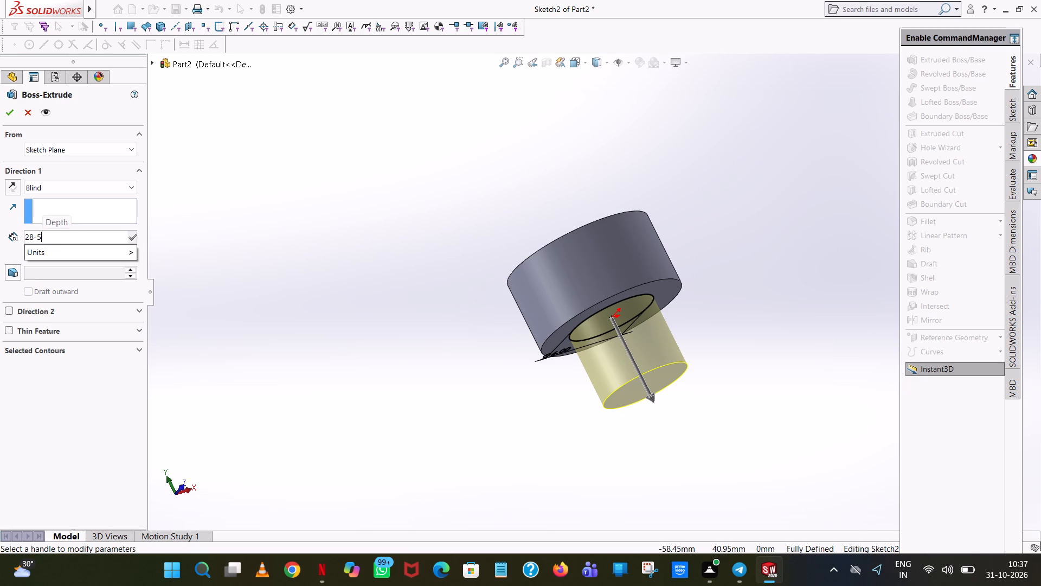
{"action": "key", "text": "Return"}
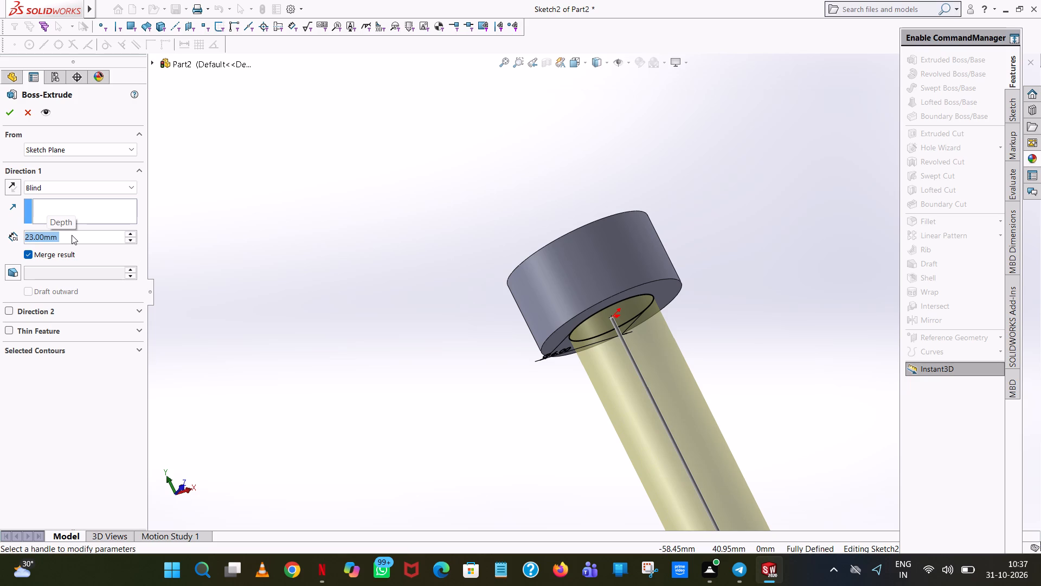
{"action": "right_click", "coordinate": [72, 235]}
{"action": "right_click", "coordinate": [203, 203]}
{"action": "left_click", "coordinate": [310, 179]}
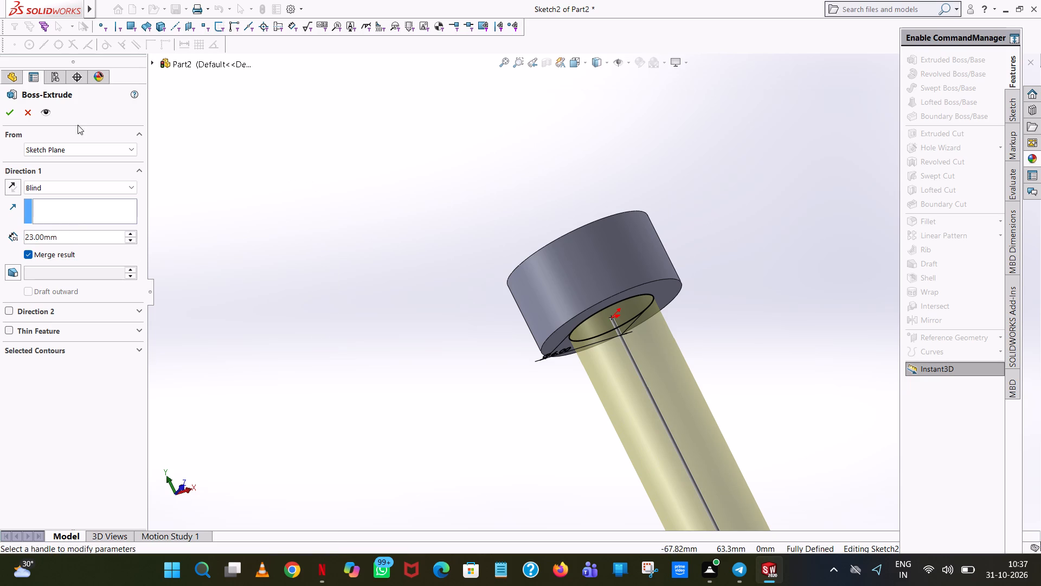
{"action": "left_click", "coordinate": [5, 116]}
{"action": "scroll", "coordinate": [347, 354], "scroll_direction": "up", "scroll_amount": 8}
{"action": "scroll", "coordinate": [706, 367], "scroll_direction": "up", "scroll_amount": 3}
{"action": "left_click", "coordinate": [707, 364]}
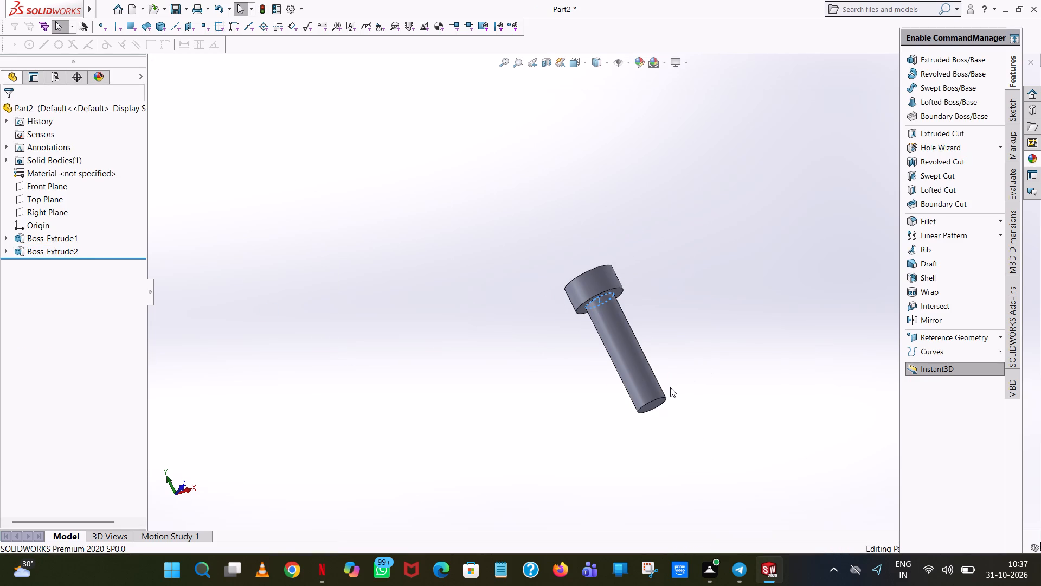
Sketch a circle centred on the origin on the free end face of the 6 mm shaft.
{"action": "middle_click_drag", "start_coordinate": [659, 394], "coordinate": [643, 373]}
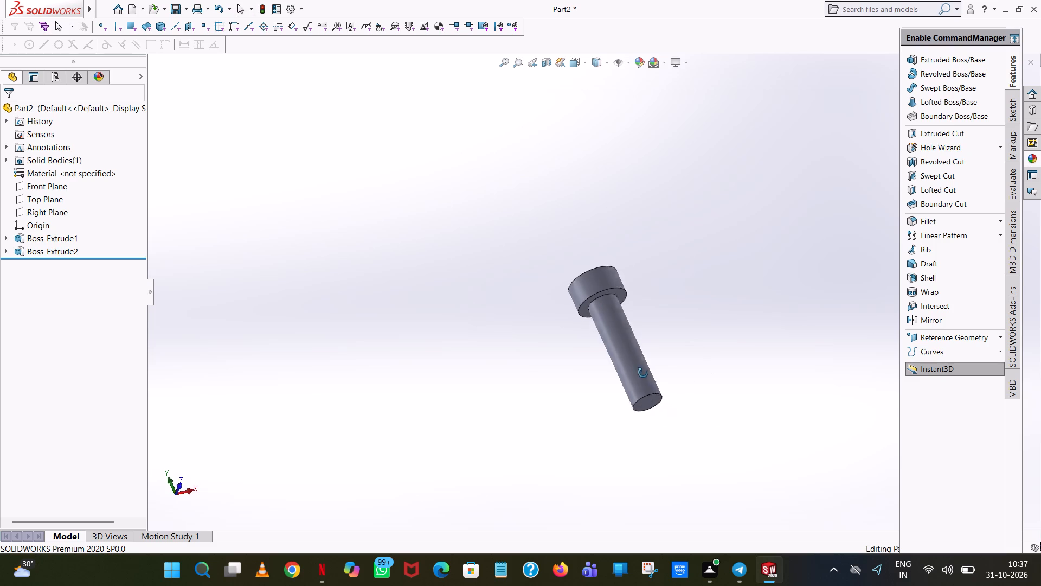
{"action": "middle_click_drag", "start_coordinate": [643, 373], "coordinate": [614, 279]}
{"action": "middle_click_drag", "start_coordinate": [637, 391], "coordinate": [638, 323]}
{"action": "scroll", "coordinate": [638, 324], "scroll_direction": "up", "scroll_amount": 1}
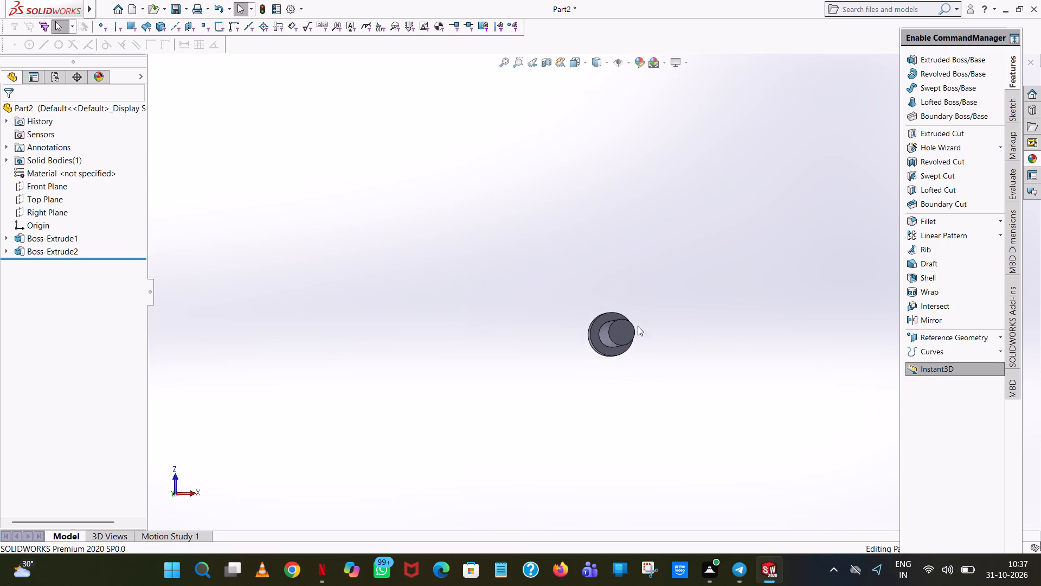
{"action": "scroll", "coordinate": [634, 333], "scroll_direction": "down", "scroll_amount": 5}
{"action": "middle_click_drag", "start_coordinate": [634, 334], "coordinate": [621, 335]}
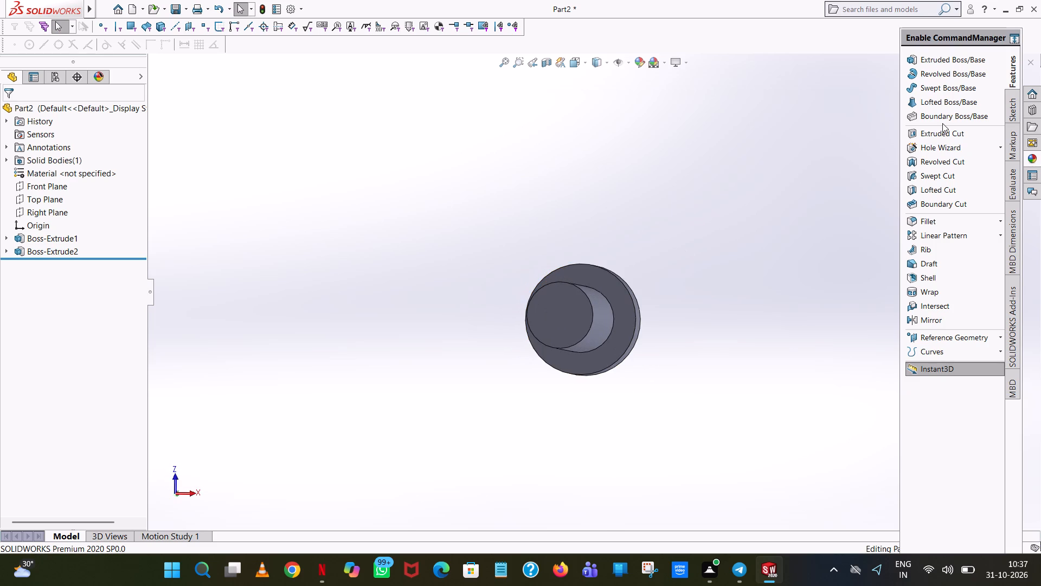
{"action": "left_click", "coordinate": [944, 63]}
{"action": "left_click", "coordinate": [574, 291]}
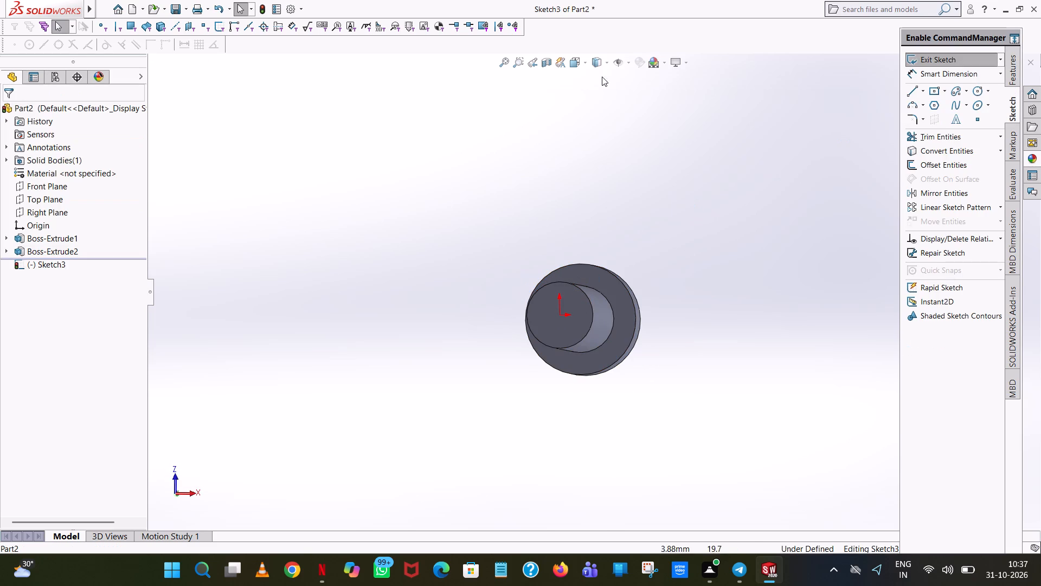
{"action": "left_click", "coordinate": [585, 59]}
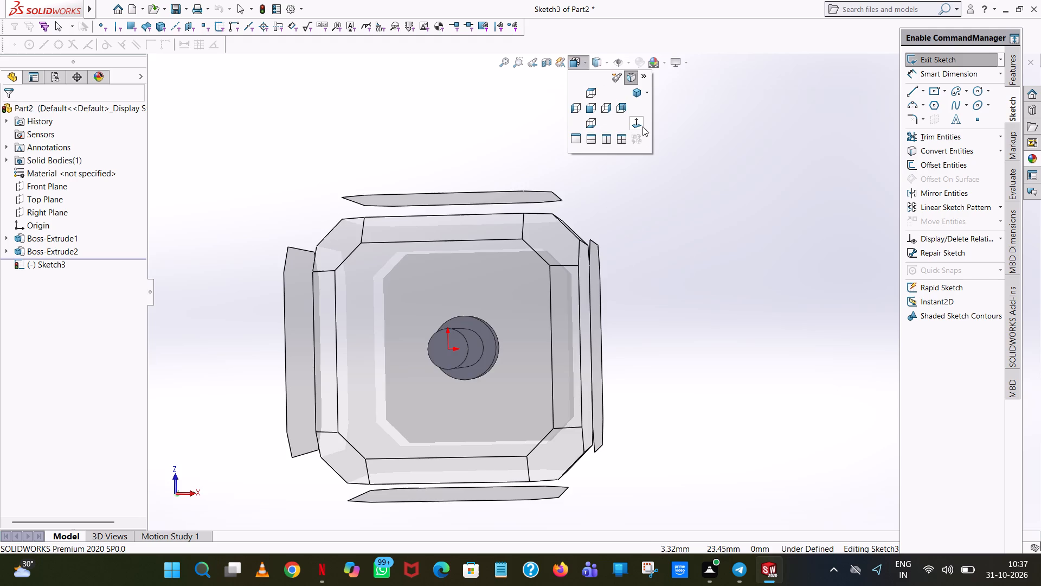
{"action": "left_click", "coordinate": [639, 124]}
{"action": "left_click", "coordinate": [973, 88]}
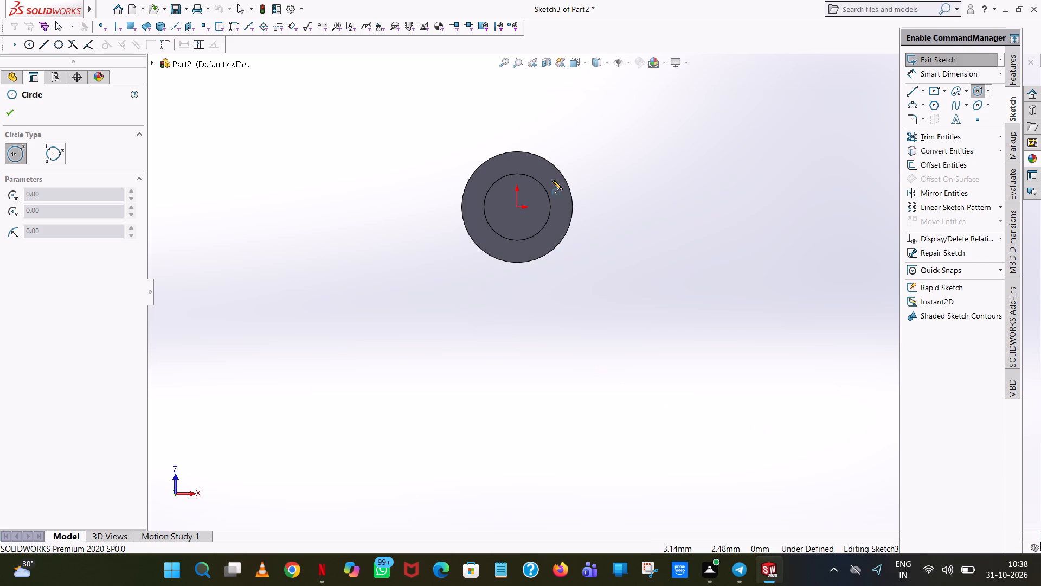
{"action": "left_click", "coordinate": [517, 207]}
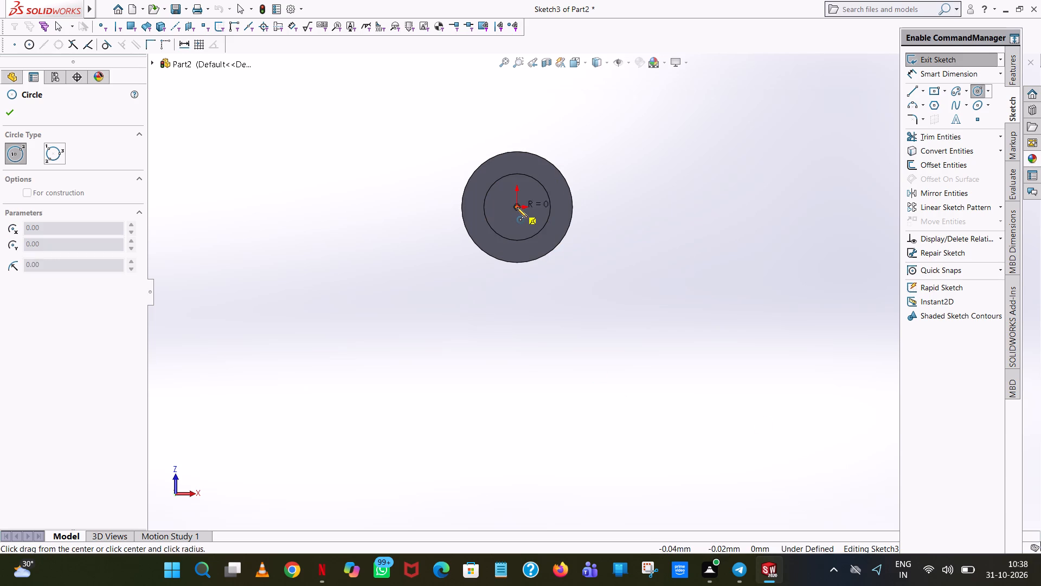
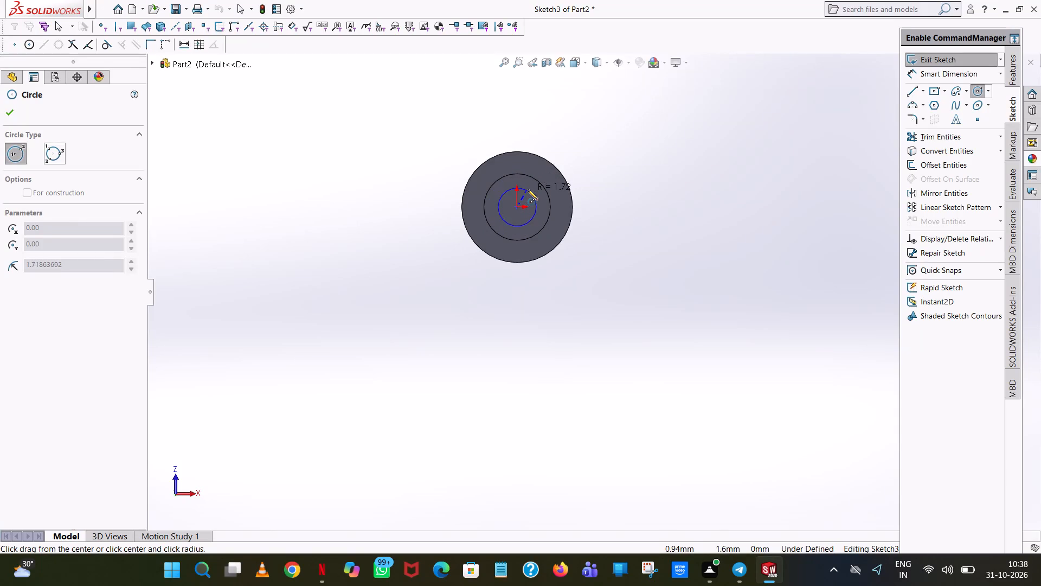
Finish the origin-centred circle on the shaft's free end face with a radius of 2.5 mm.
{"action": "left_click", "coordinate": [528, 189]}
{"action": "type", "text": "2.5"}
{"action": "key", "text": "Return"}
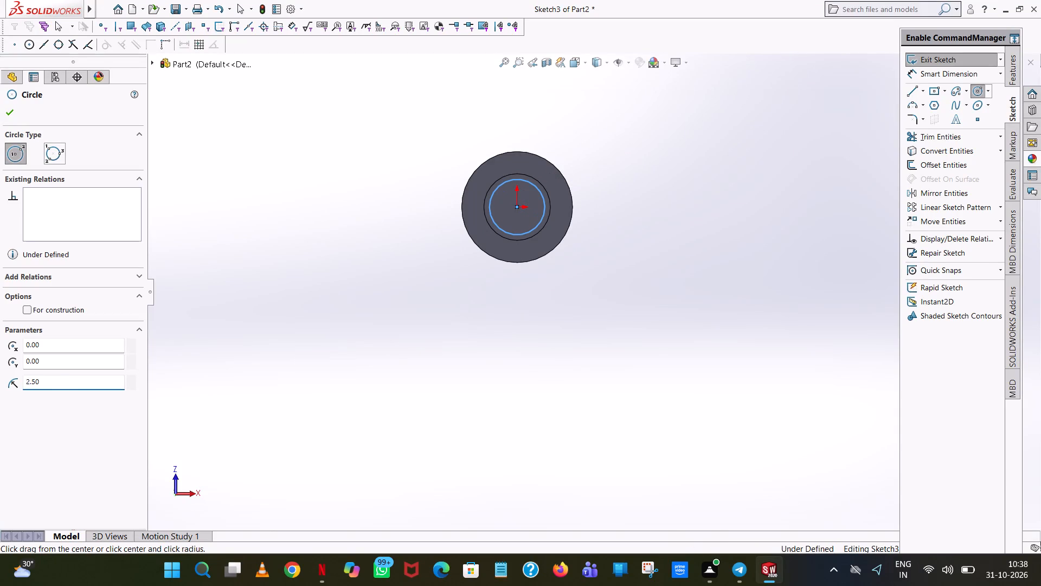
{"action": "right_click", "coordinate": [528, 189]}
{"action": "left_click", "coordinate": [545, 196]}
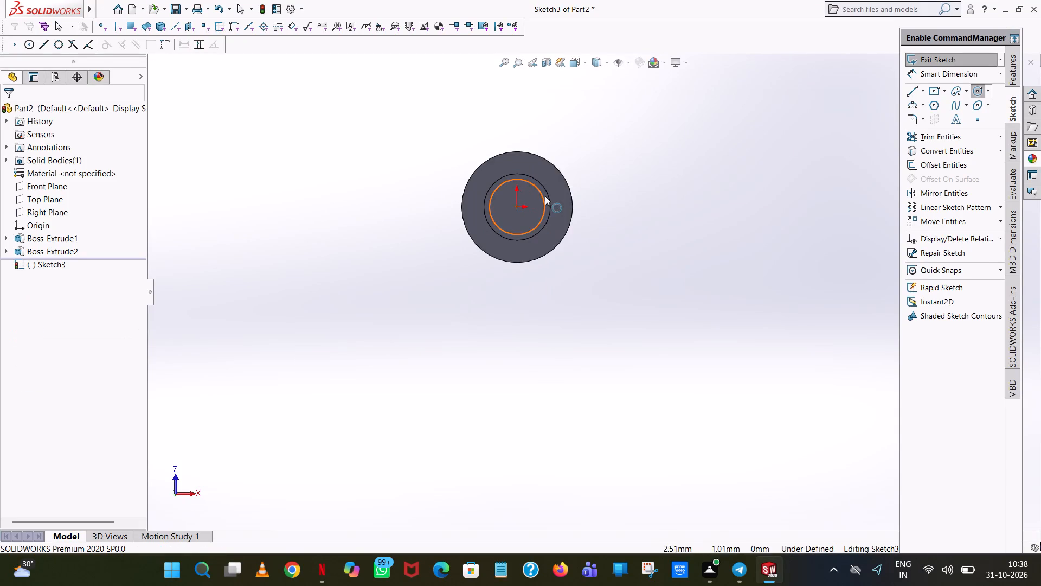
{"action": "left_click", "coordinate": [616, 182]}
Dimension the new circle's diameter as 5 mm with Smart Dimension, placing the dimension above the circle.
{"action": "scroll", "coordinate": [511, 210], "scroll_direction": "down", "scroll_amount": 6}
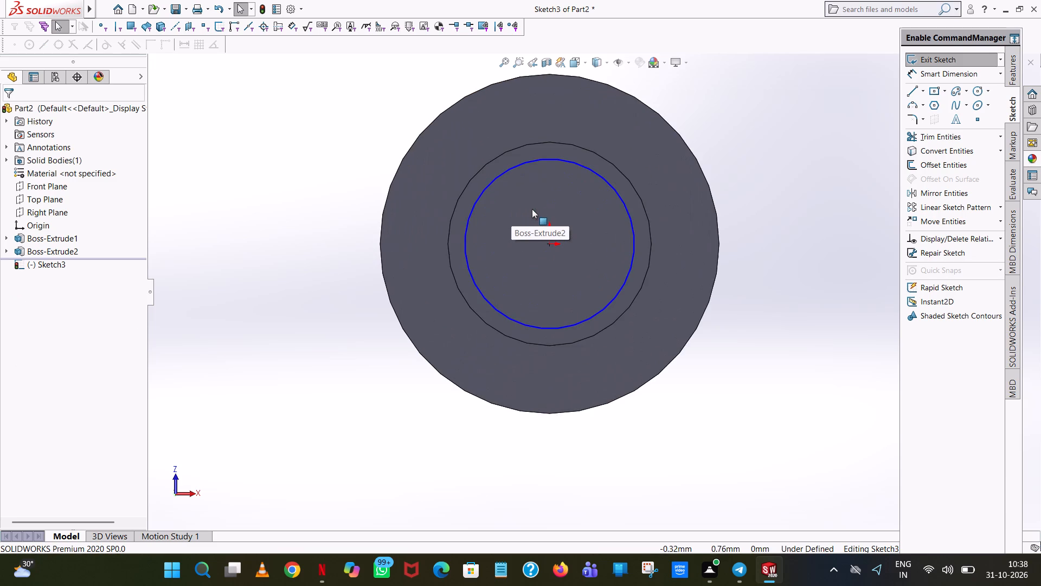
{"action": "scroll", "coordinate": [620, 219], "scroll_direction": "up", "scroll_amount": 3}
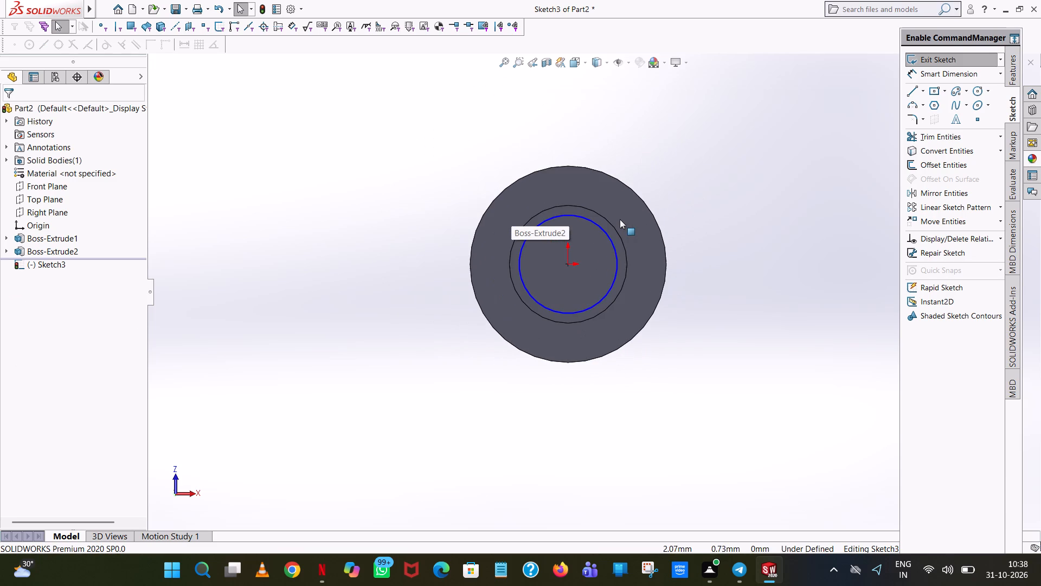
{"action": "left_click", "coordinate": [957, 74]}
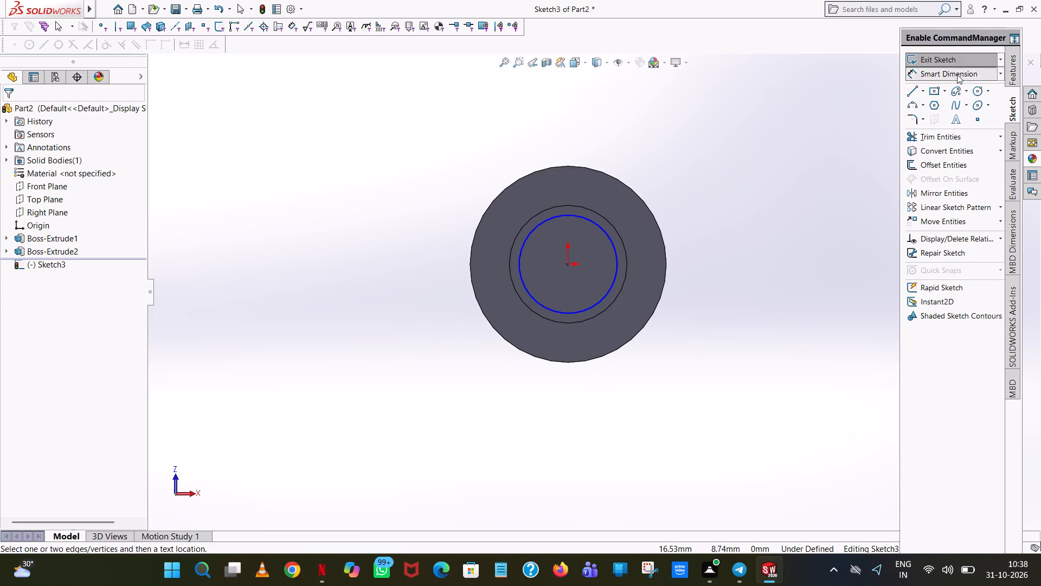
{"action": "left_click", "coordinate": [566, 217]}
{"action": "left_click", "coordinate": [568, 133]}
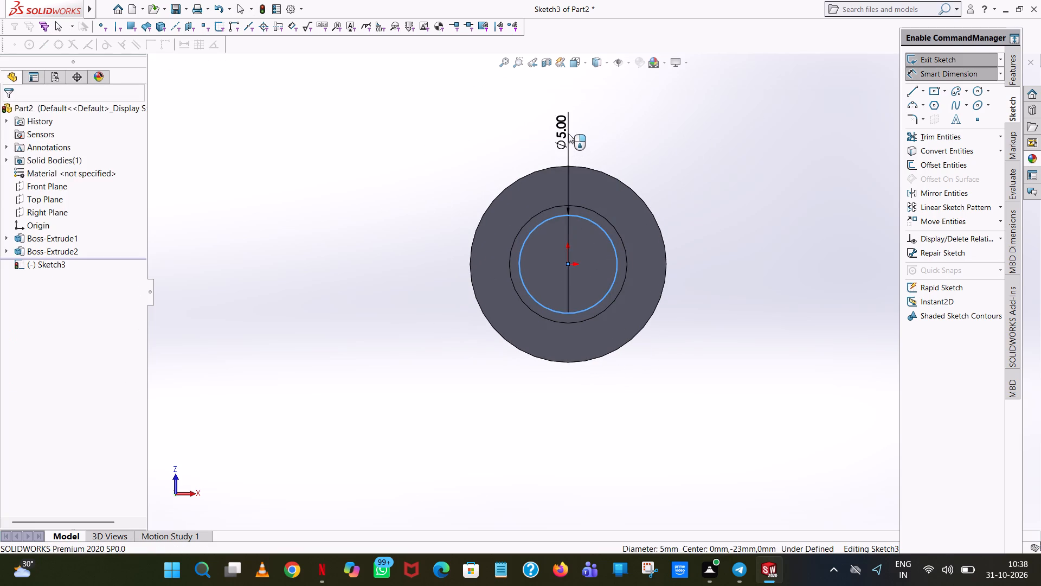
{"action": "left_click", "coordinate": [524, 116]}
{"action": "left_click", "coordinate": [775, 164]}
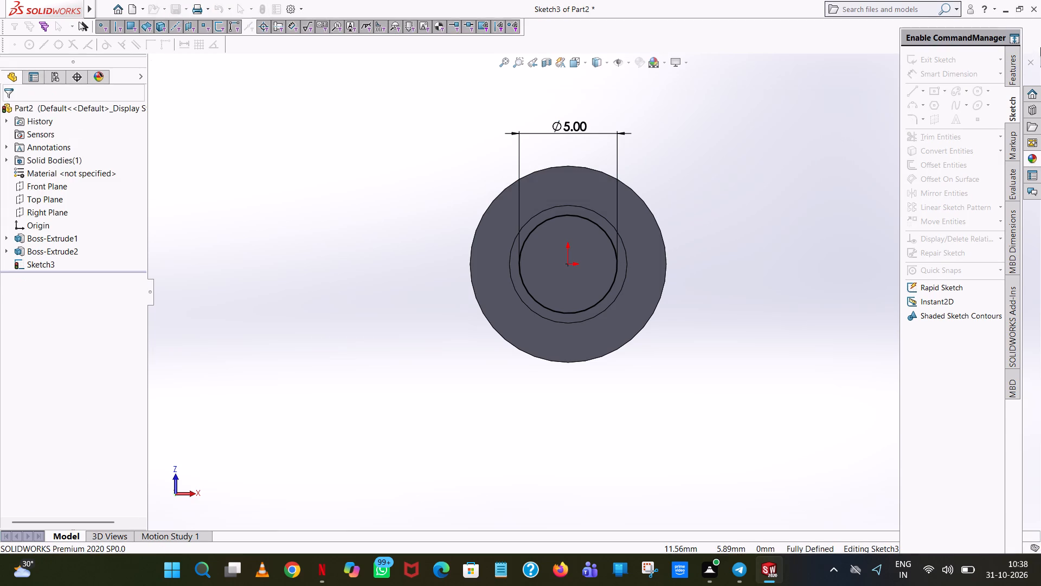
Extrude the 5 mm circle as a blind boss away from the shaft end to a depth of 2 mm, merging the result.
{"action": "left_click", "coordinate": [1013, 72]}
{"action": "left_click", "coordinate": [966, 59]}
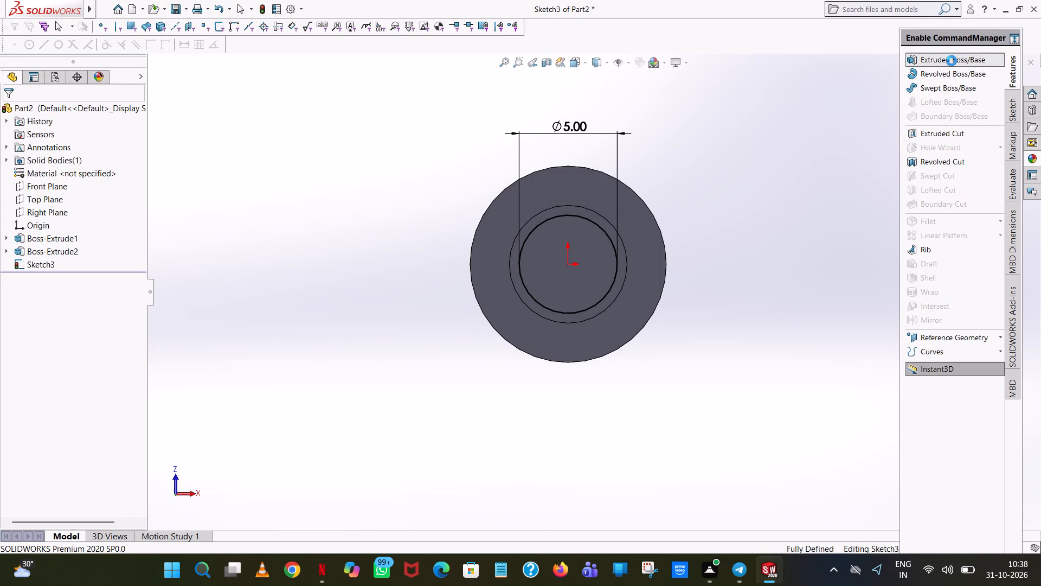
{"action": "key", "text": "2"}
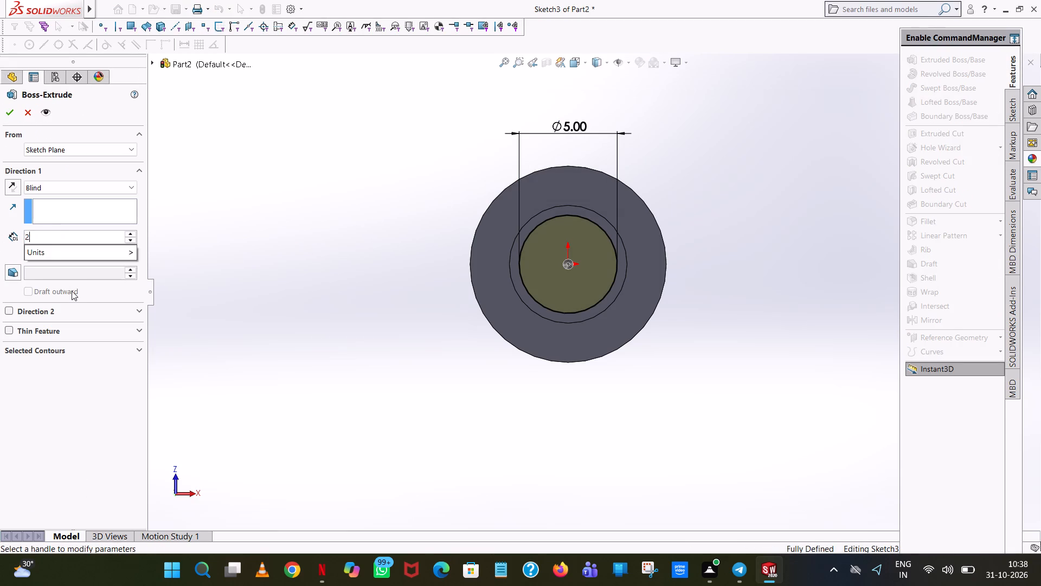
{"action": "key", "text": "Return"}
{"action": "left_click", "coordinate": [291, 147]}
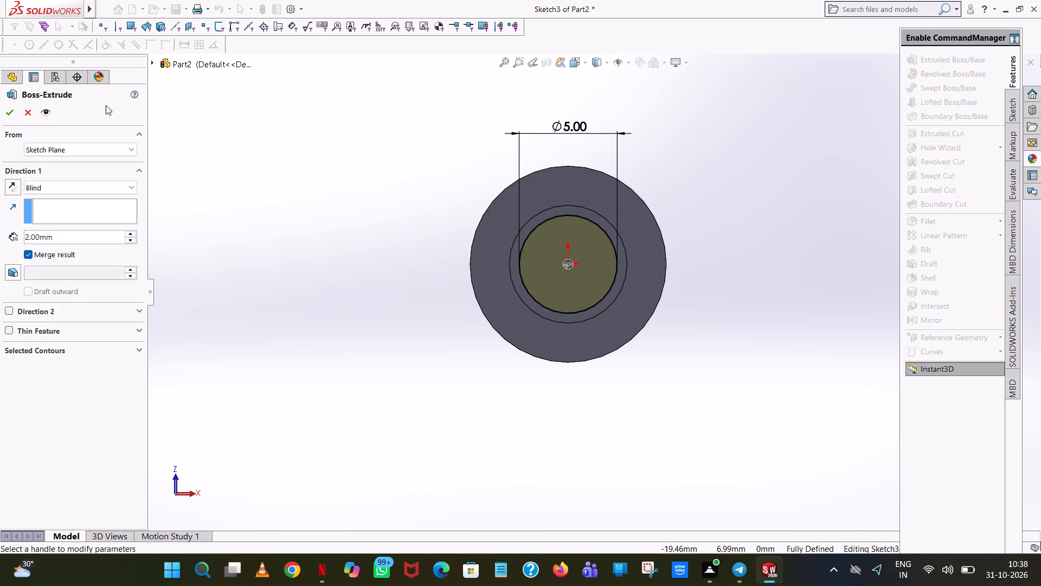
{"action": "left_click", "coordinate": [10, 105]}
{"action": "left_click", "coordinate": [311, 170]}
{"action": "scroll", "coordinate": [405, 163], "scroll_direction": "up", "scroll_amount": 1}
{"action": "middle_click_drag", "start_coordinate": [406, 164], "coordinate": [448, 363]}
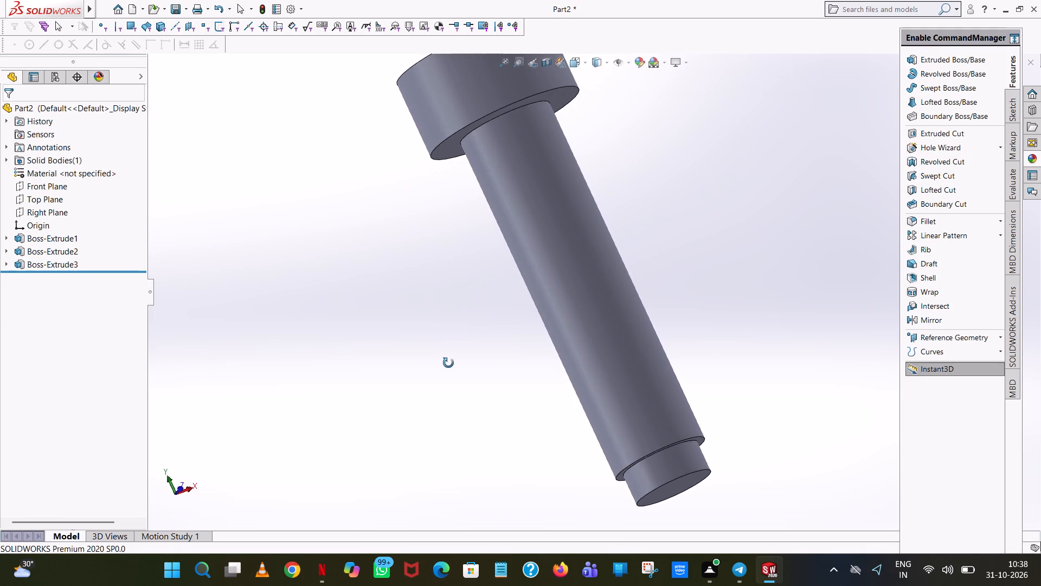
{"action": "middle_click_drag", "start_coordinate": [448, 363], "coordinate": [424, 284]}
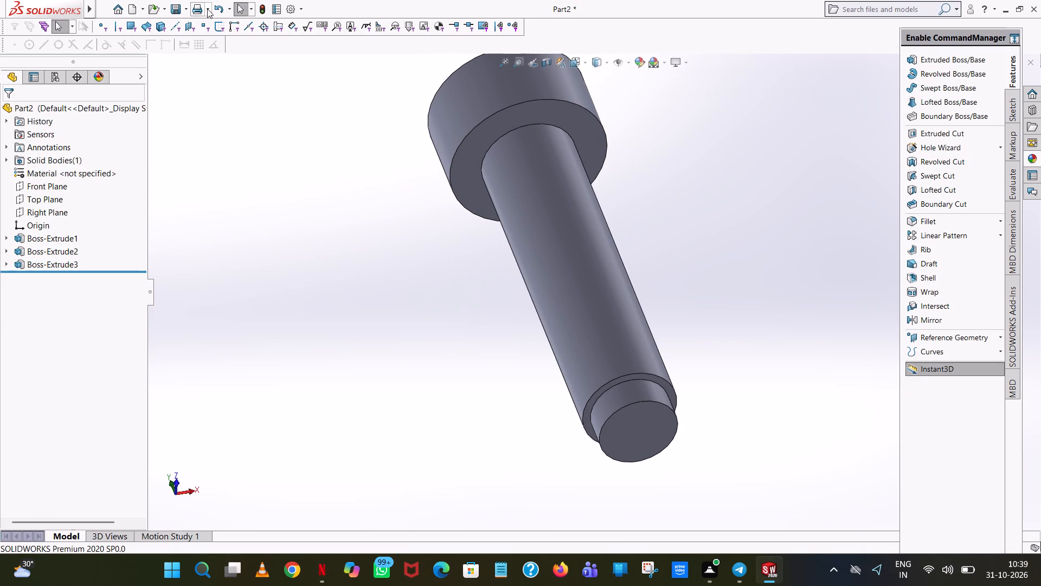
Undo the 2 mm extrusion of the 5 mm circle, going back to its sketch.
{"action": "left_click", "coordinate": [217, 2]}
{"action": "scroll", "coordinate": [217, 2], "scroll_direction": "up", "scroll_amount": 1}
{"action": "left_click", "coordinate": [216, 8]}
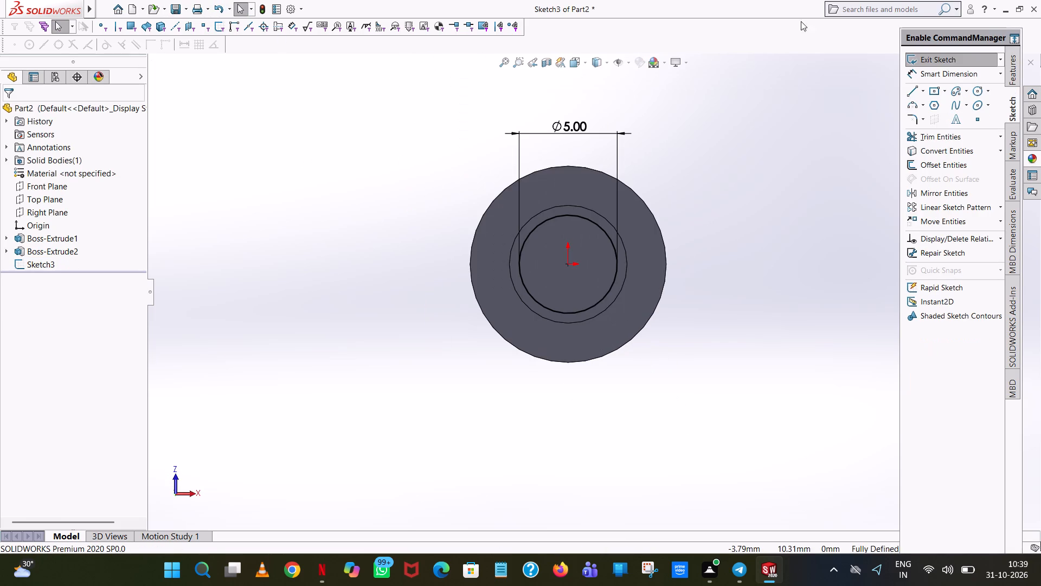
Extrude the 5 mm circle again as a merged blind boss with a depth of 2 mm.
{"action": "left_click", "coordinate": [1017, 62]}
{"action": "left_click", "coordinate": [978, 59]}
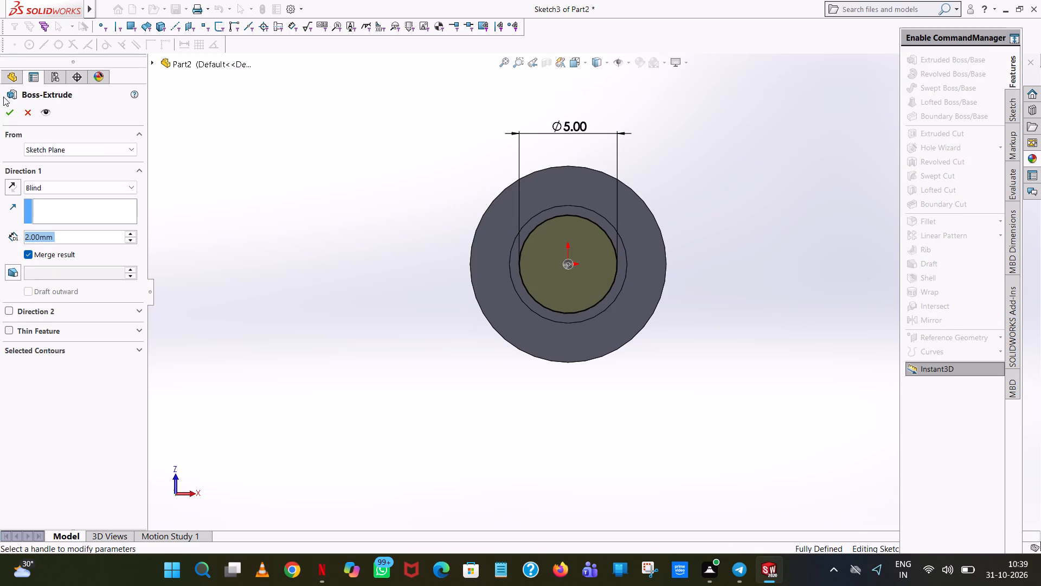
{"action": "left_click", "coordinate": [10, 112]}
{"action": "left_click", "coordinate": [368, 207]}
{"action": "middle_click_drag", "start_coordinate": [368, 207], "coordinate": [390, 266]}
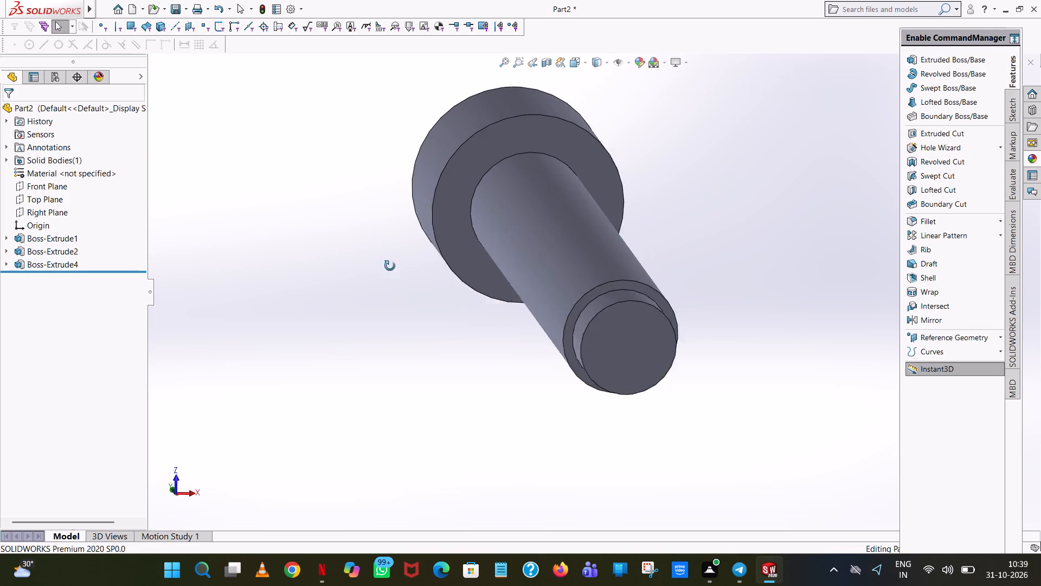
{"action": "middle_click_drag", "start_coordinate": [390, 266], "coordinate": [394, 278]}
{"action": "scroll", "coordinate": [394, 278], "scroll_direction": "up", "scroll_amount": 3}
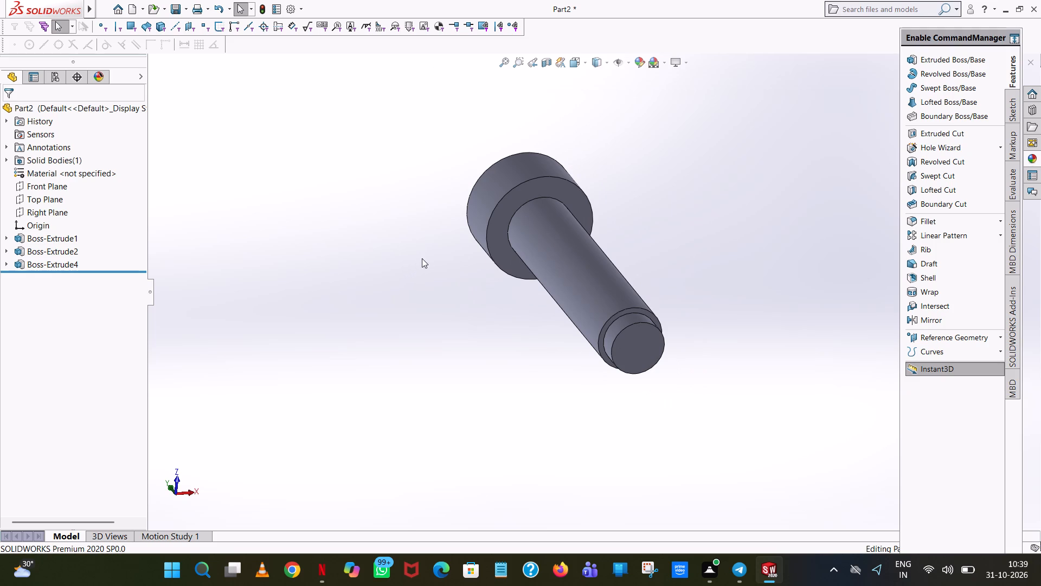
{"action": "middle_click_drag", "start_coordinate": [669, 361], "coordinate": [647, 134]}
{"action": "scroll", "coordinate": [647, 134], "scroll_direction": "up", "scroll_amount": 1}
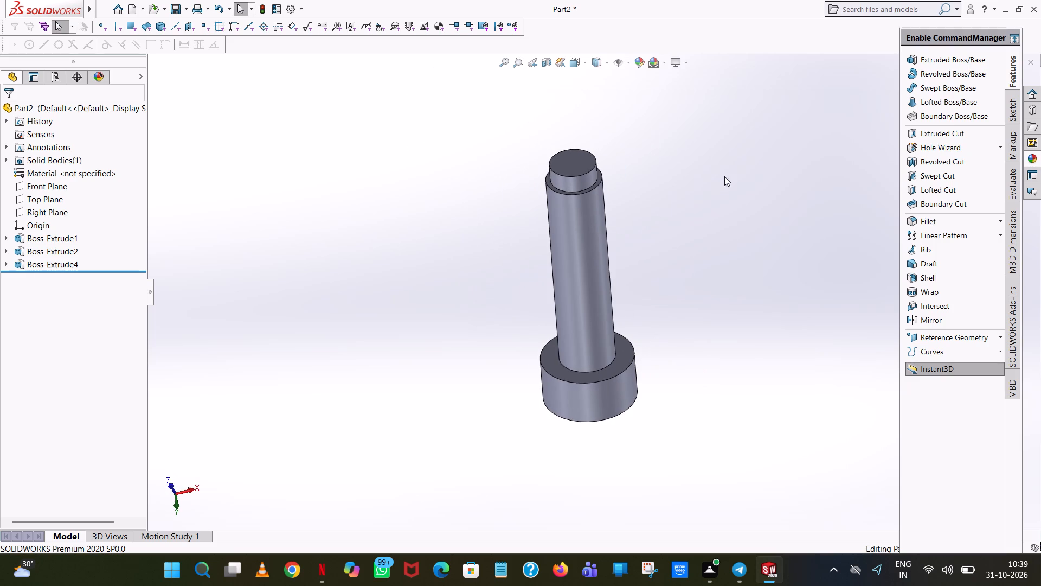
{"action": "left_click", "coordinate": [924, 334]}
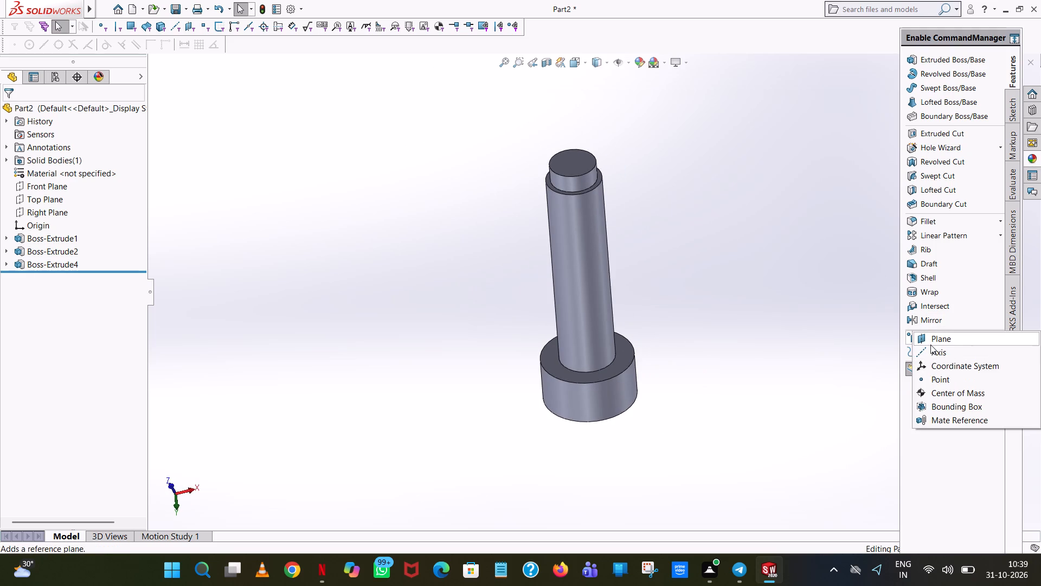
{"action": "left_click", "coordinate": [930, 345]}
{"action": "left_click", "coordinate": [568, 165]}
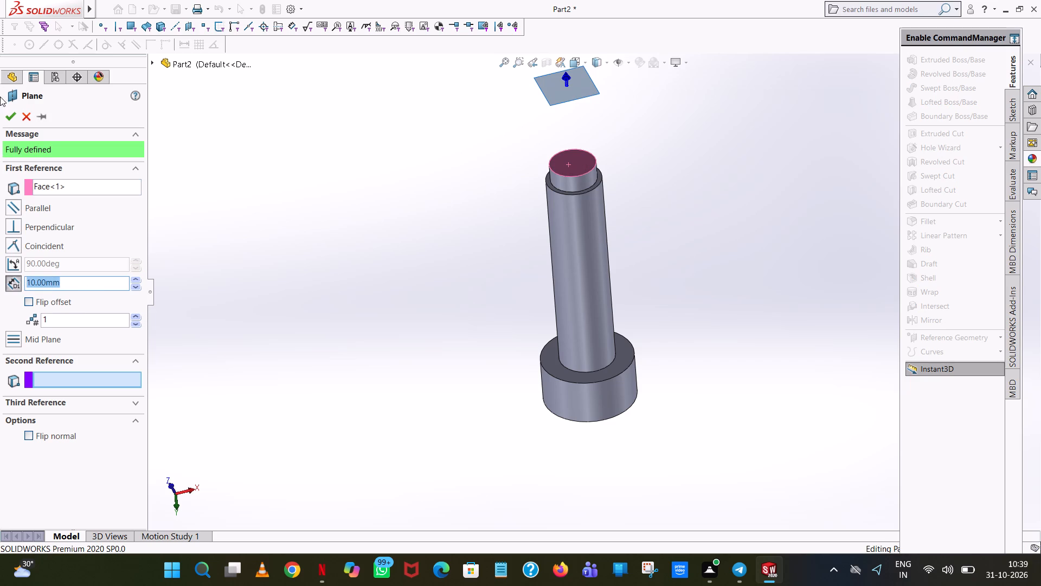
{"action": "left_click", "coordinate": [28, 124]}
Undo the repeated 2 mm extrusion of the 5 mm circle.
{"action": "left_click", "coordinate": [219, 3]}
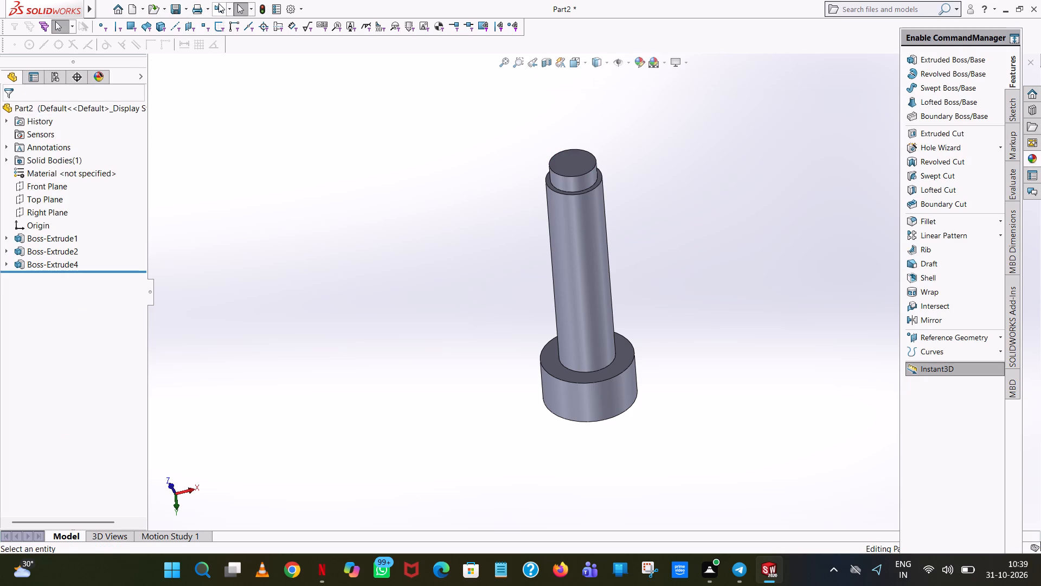
Extrude the 5 mm circle as a blind boss away from the shaft end to a depth of 0.20 mm, merging the result.
{"action": "left_click", "coordinate": [1012, 69]}
{"action": "left_click", "coordinate": [982, 59]}
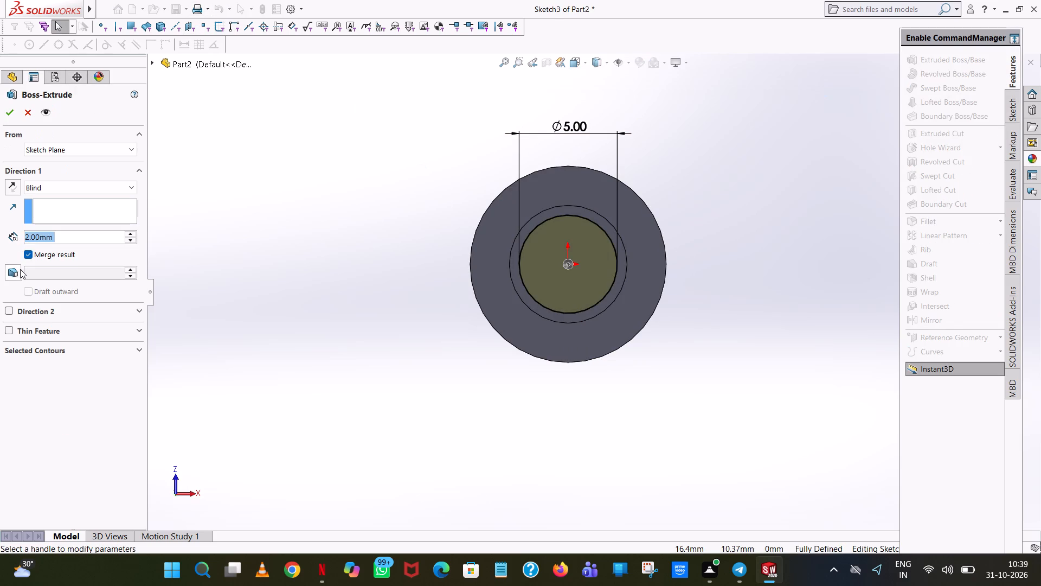
{"action": "type", "text": "0.20"}
{"action": "key", "text": "Return"}
{"action": "left_click", "coordinate": [300, 219]}
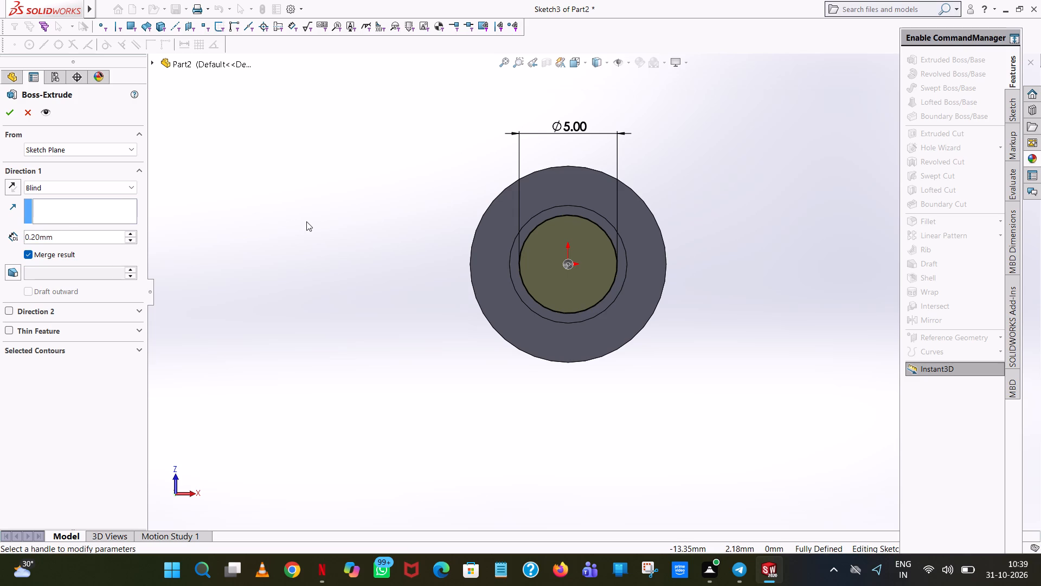
{"action": "middle_click_drag", "start_coordinate": [306, 221], "coordinate": [412, 313]}
{"action": "scroll", "coordinate": [412, 313], "scroll_direction": "up", "scroll_amount": 1}
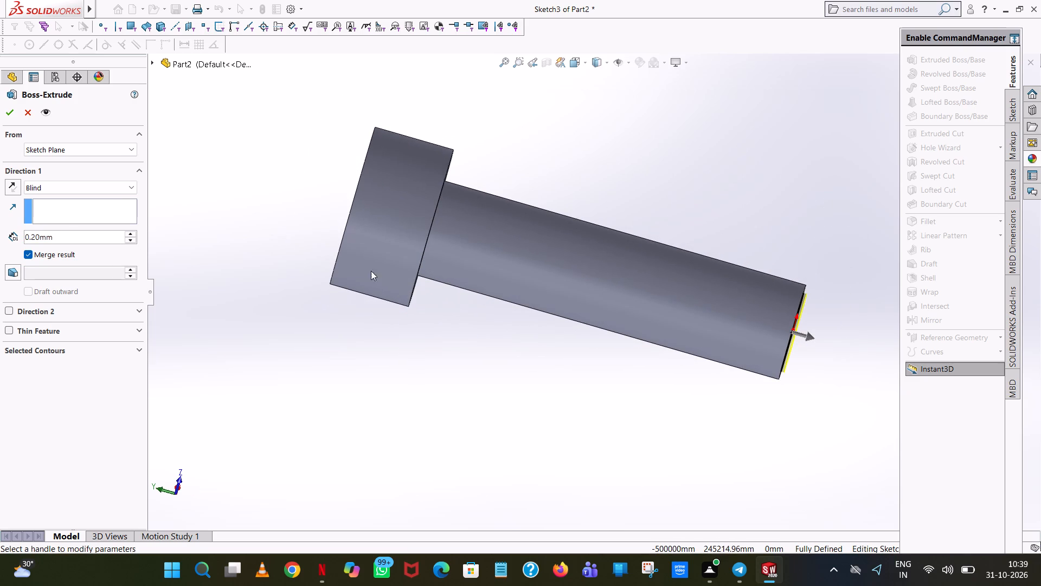
{"action": "left_click", "coordinate": [12, 104]}
{"action": "left_click", "coordinate": [14, 112]}
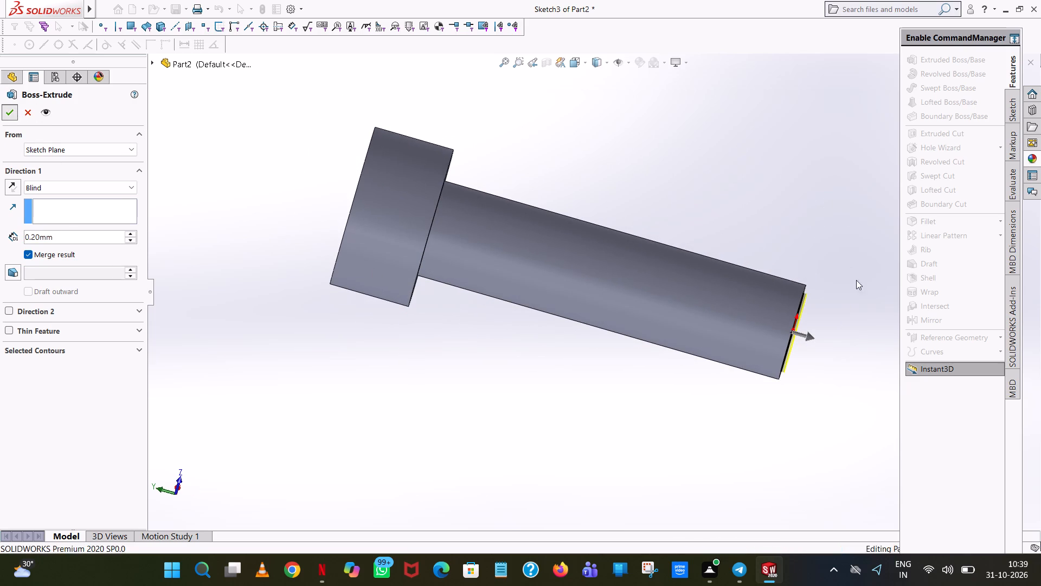
{"action": "left_click", "coordinate": [761, 221]}
Create a reference plane offset 1 mm outward from the end face of the 5 mm boss.
{"action": "scroll", "coordinate": [828, 338], "scroll_direction": "up", "scroll_amount": 1}
{"action": "middle_click_drag", "start_coordinate": [825, 339], "coordinate": [690, 272]}
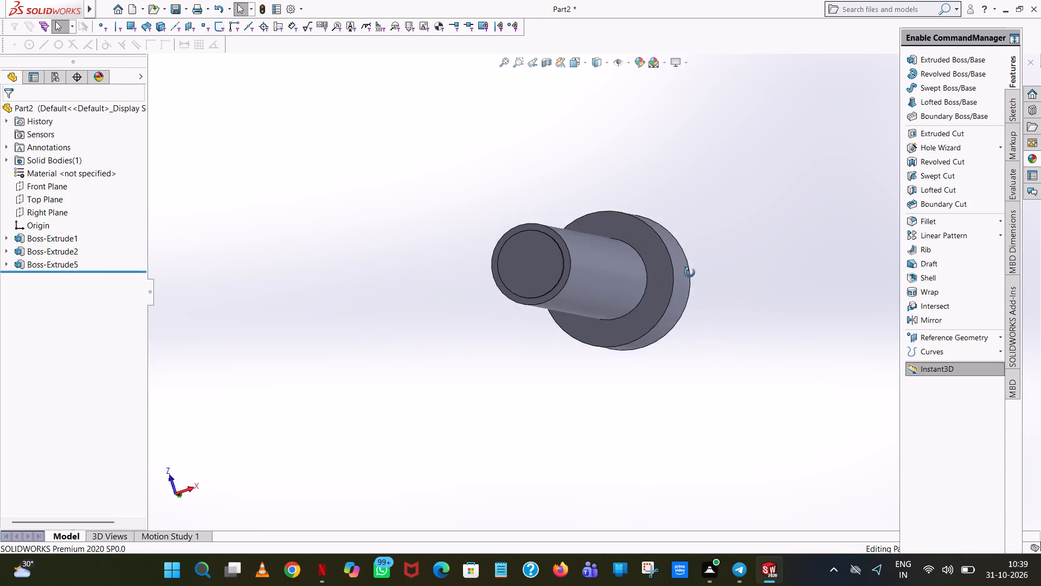
{"action": "middle_click_drag", "start_coordinate": [690, 272], "coordinate": [717, 118]}
{"action": "scroll", "coordinate": [717, 118], "scroll_direction": "up", "scroll_amount": 1}
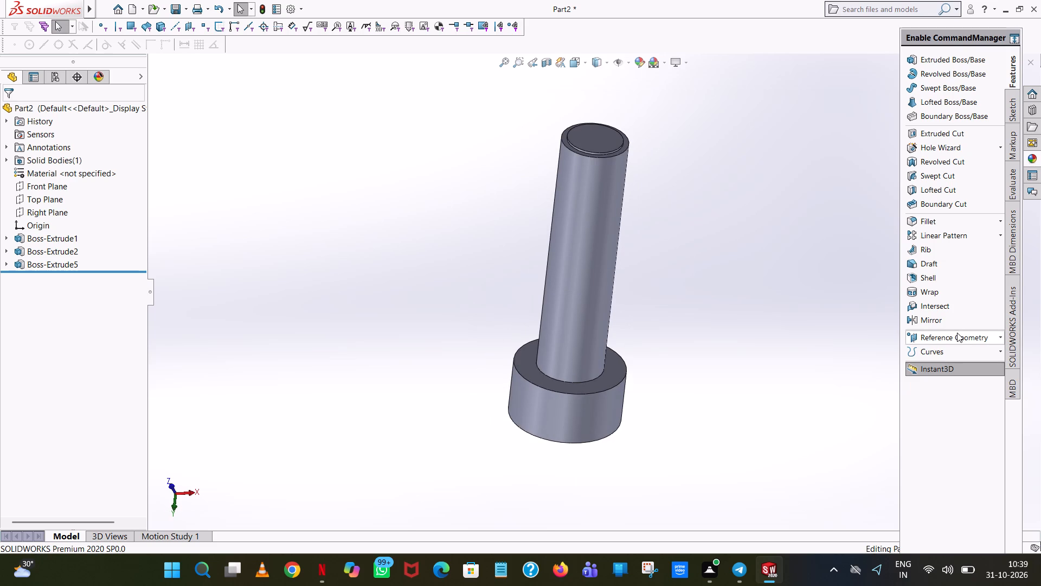
{"action": "left_click", "coordinate": [957, 333]}
{"action": "left_click", "coordinate": [584, 138]}
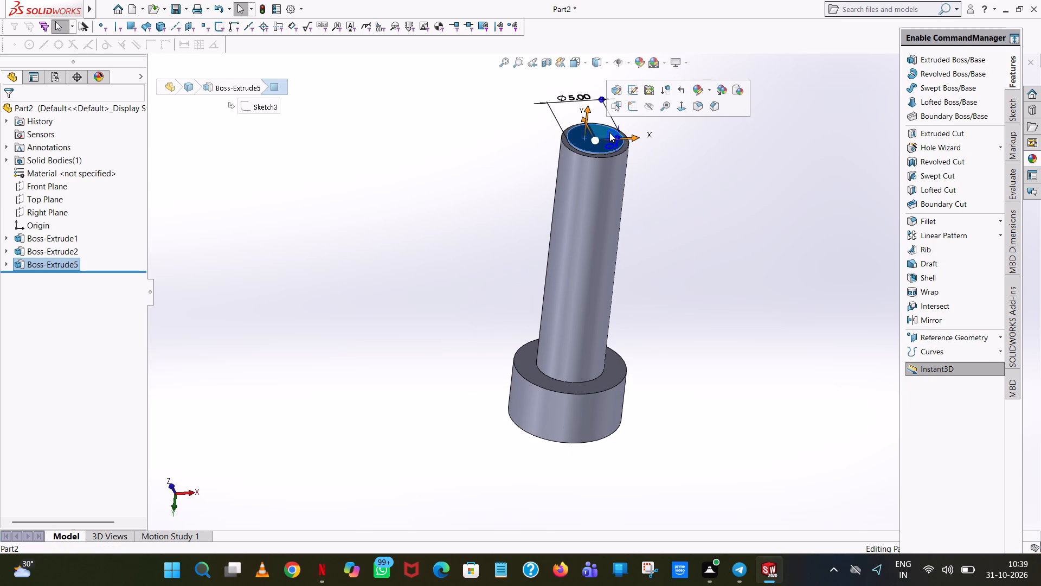
{"action": "left_click", "coordinate": [754, 270]}
{"action": "left_click", "coordinate": [922, 331]}
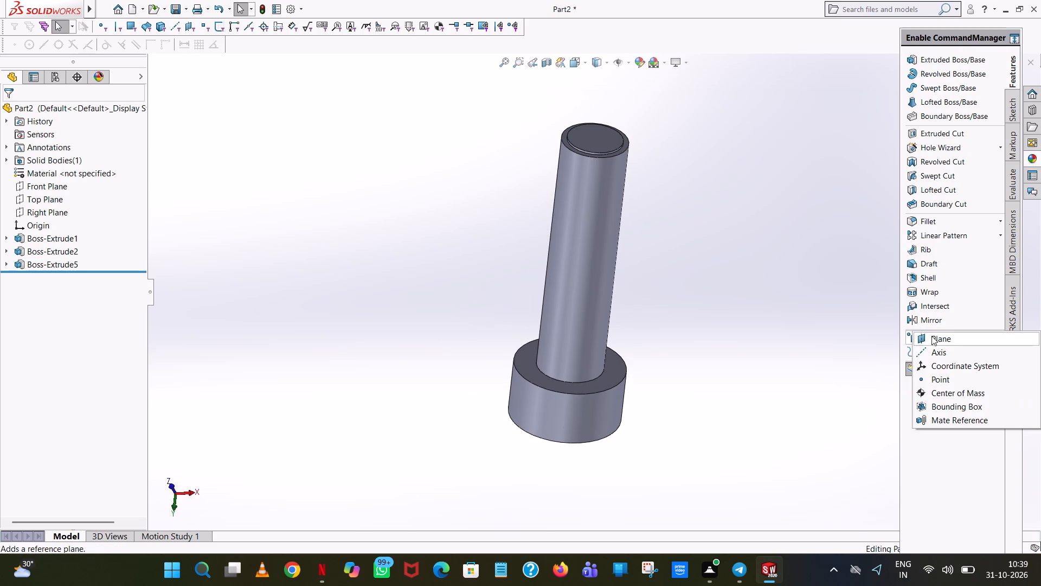
{"action": "left_click", "coordinate": [934, 340]}
{"action": "left_click", "coordinate": [609, 133]}
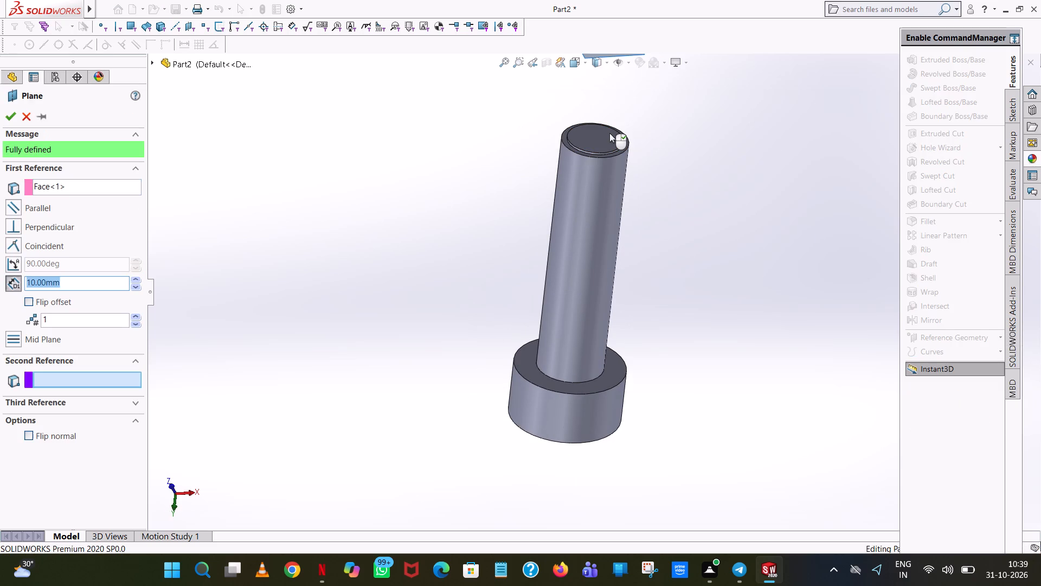
{"action": "scroll", "coordinate": [609, 132], "scroll_direction": "up", "scroll_amount": 4}
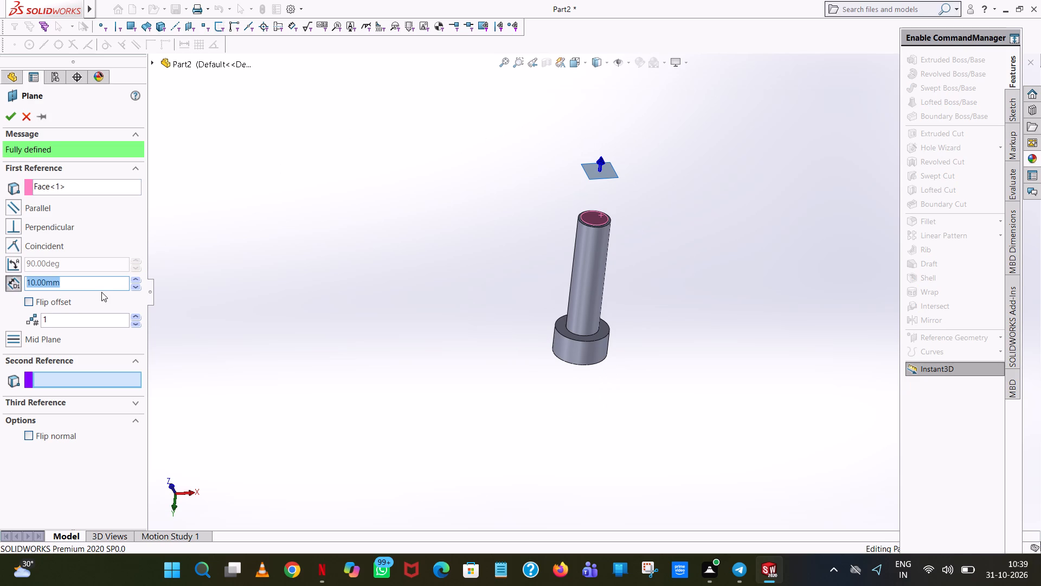
{"action": "key", "text": "1"}
{"action": "key", "text": "Return"}
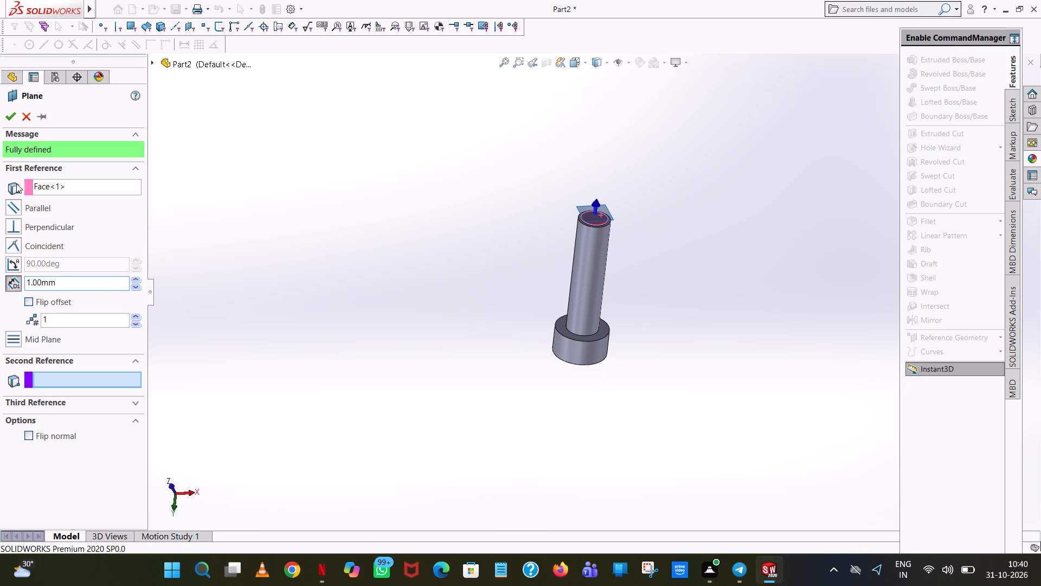
{"action": "left_click", "coordinate": [16, 117]}
{"action": "left_click", "coordinate": [702, 175]}
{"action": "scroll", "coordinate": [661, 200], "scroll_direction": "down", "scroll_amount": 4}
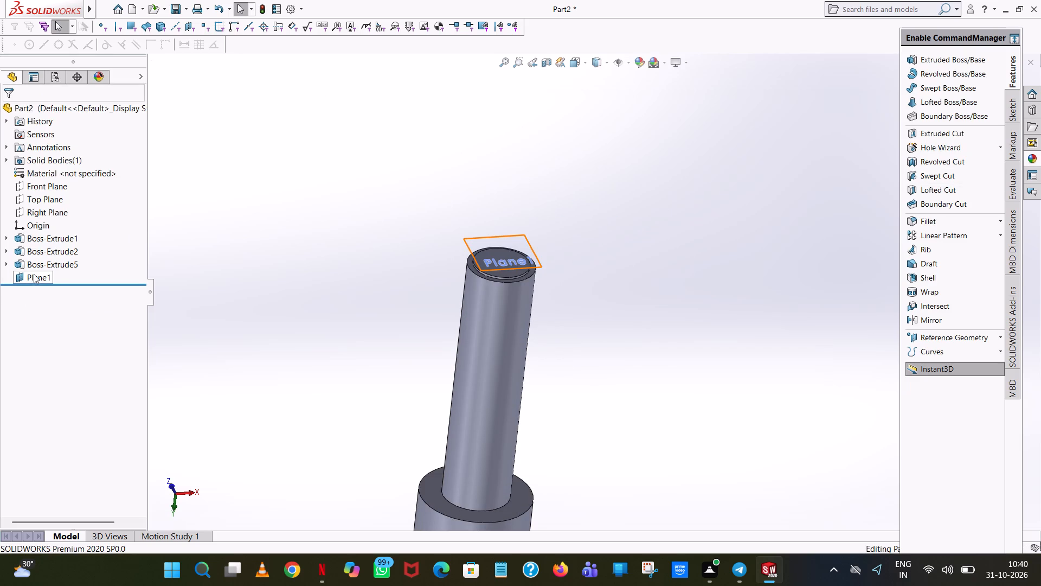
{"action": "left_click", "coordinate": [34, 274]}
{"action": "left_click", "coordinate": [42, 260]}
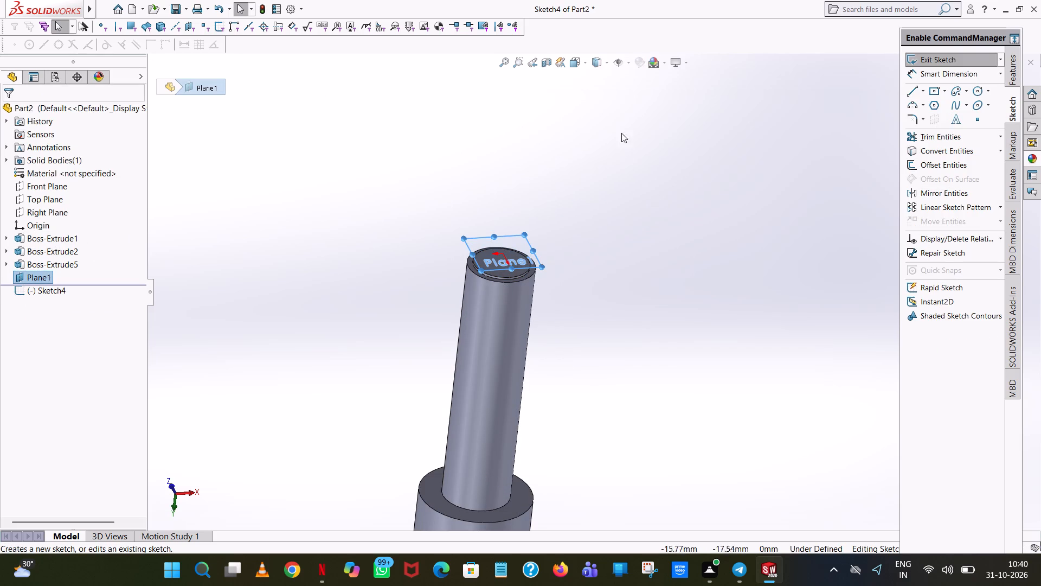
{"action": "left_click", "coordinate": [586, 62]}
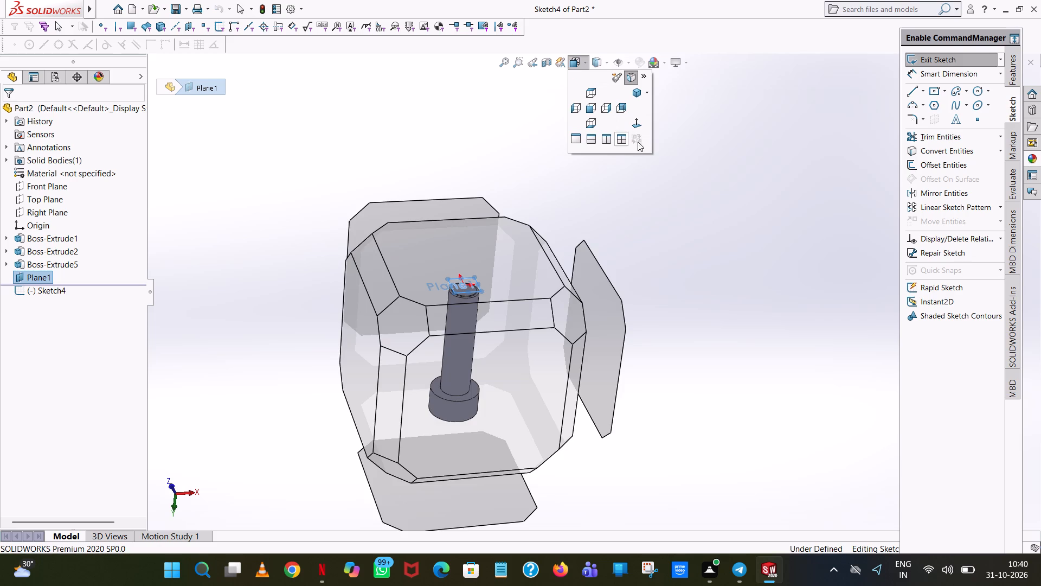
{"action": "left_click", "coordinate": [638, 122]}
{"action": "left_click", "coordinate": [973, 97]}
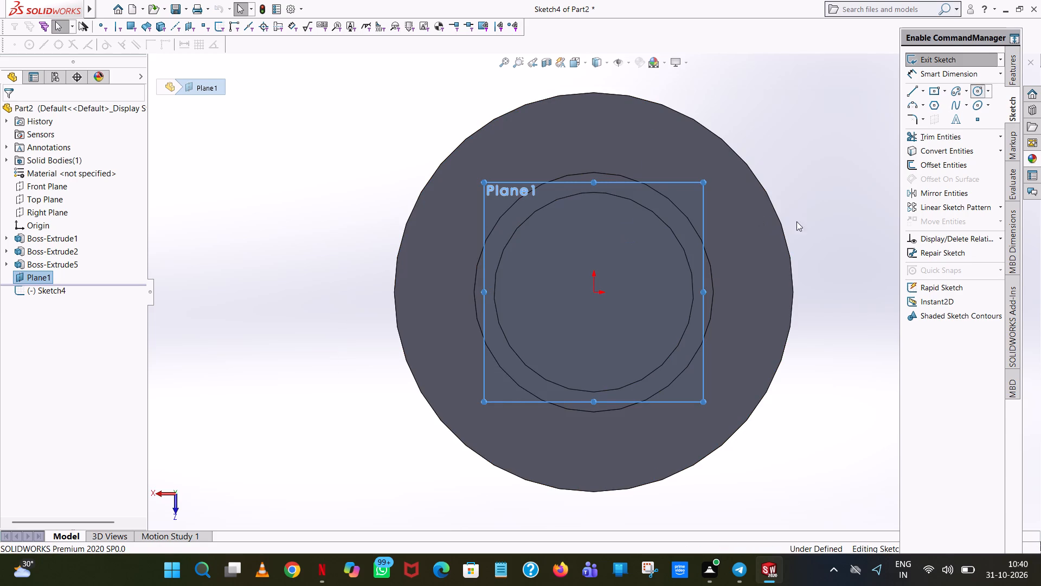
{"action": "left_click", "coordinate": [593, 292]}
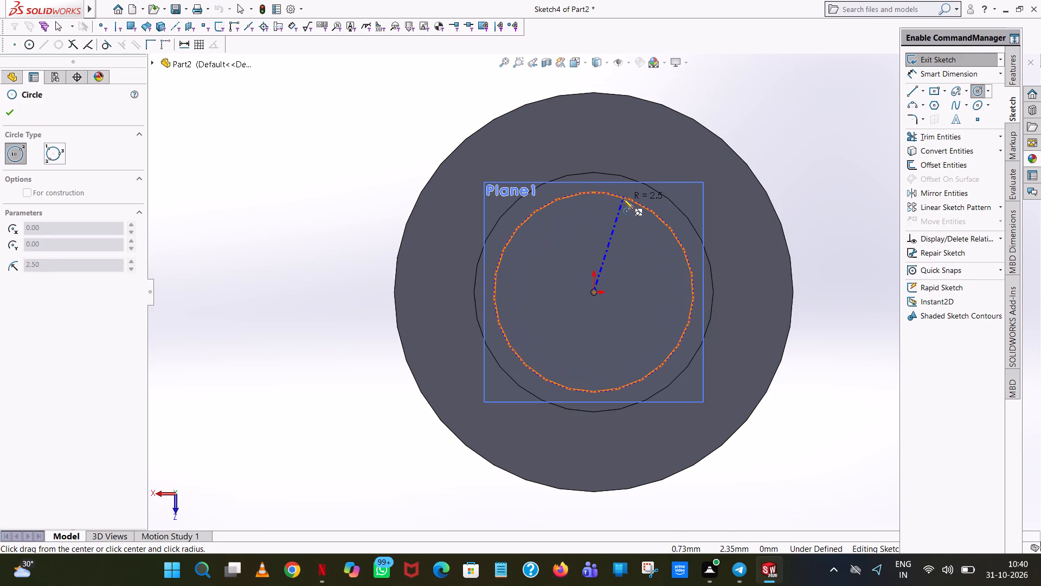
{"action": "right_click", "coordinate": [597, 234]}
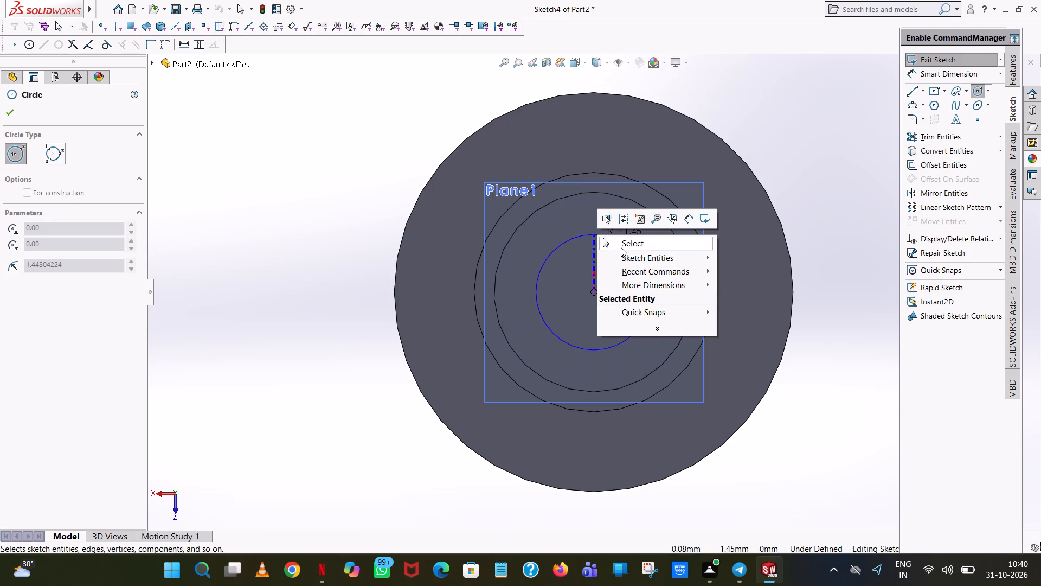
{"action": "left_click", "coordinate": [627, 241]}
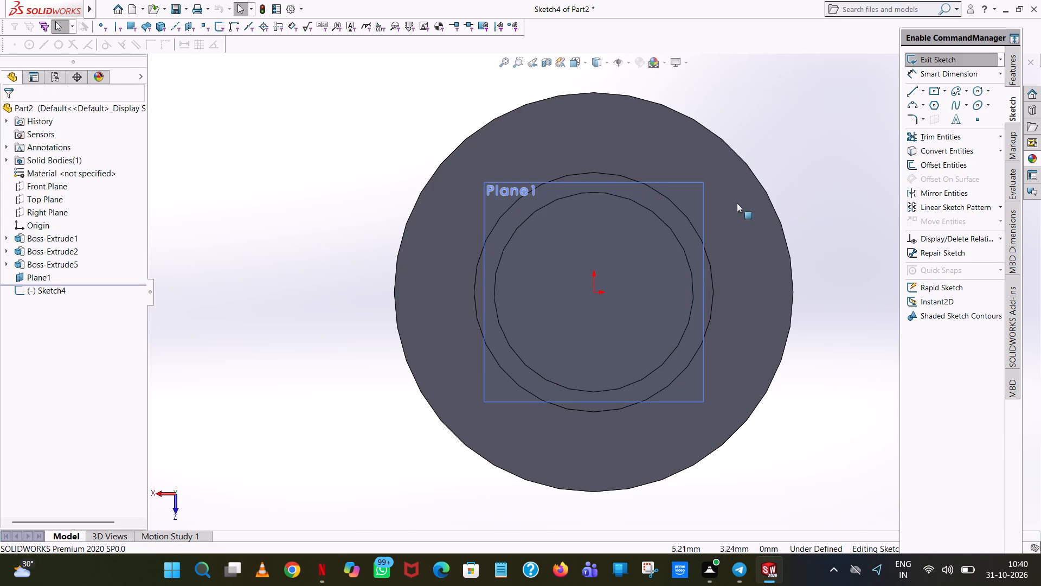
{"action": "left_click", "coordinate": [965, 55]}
Change the reference plane's offset from the end face of the 5 mm boss to 0.5 mm.
{"action": "scroll", "coordinate": [334, 184], "scroll_direction": "down", "scroll_amount": 2}
{"action": "middle_click_drag", "start_coordinate": [352, 176], "coordinate": [481, 228]}
{"action": "scroll", "coordinate": [468, 225], "scroll_direction": "up", "scroll_amount": 1}
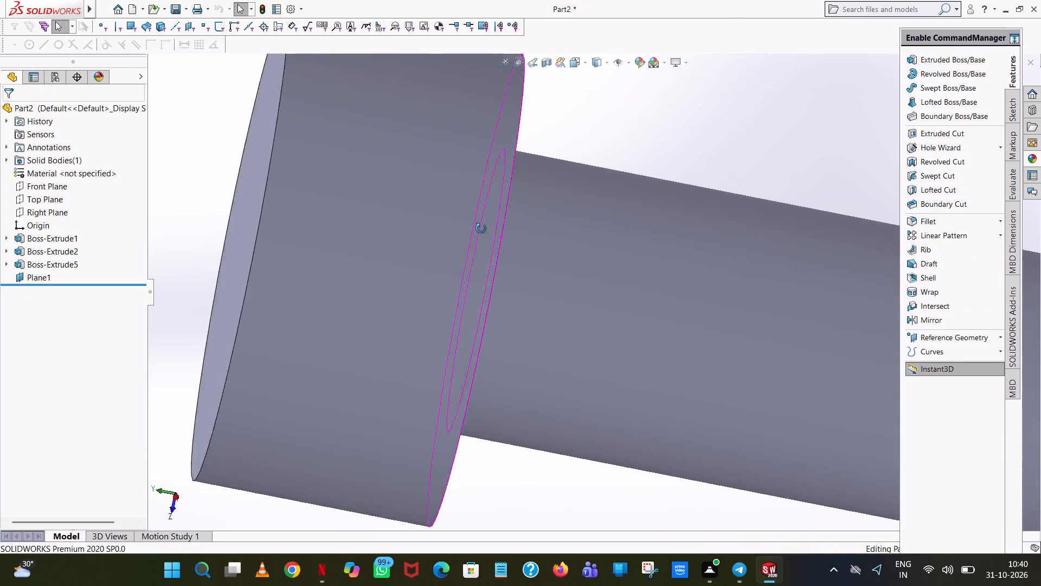
{"action": "middle_click_drag", "start_coordinate": [481, 228], "coordinate": [478, 223]}
{"action": "scroll", "coordinate": [478, 223], "scroll_direction": "up", "scroll_amount": 11}
{"action": "scroll", "coordinate": [703, 332], "scroll_direction": "down", "scroll_amount": 2}
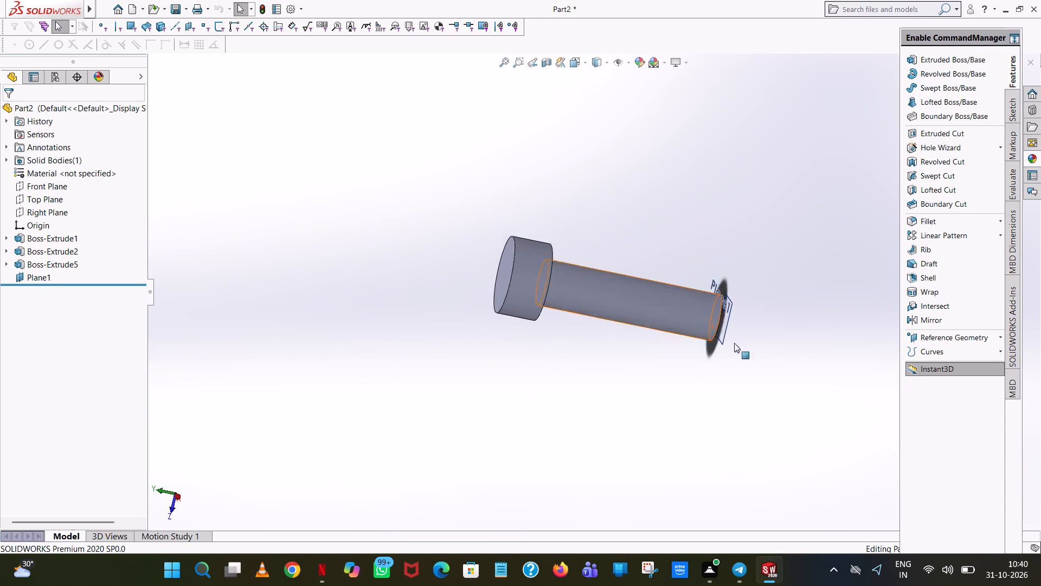
{"action": "scroll", "coordinate": [734, 343], "scroll_direction": "down", "scroll_amount": 5}
{"action": "scroll", "coordinate": [661, 279], "scroll_direction": "up", "scroll_amount": 2}
{"action": "middle_click_drag", "start_coordinate": [658, 278], "coordinate": [645, 267]}
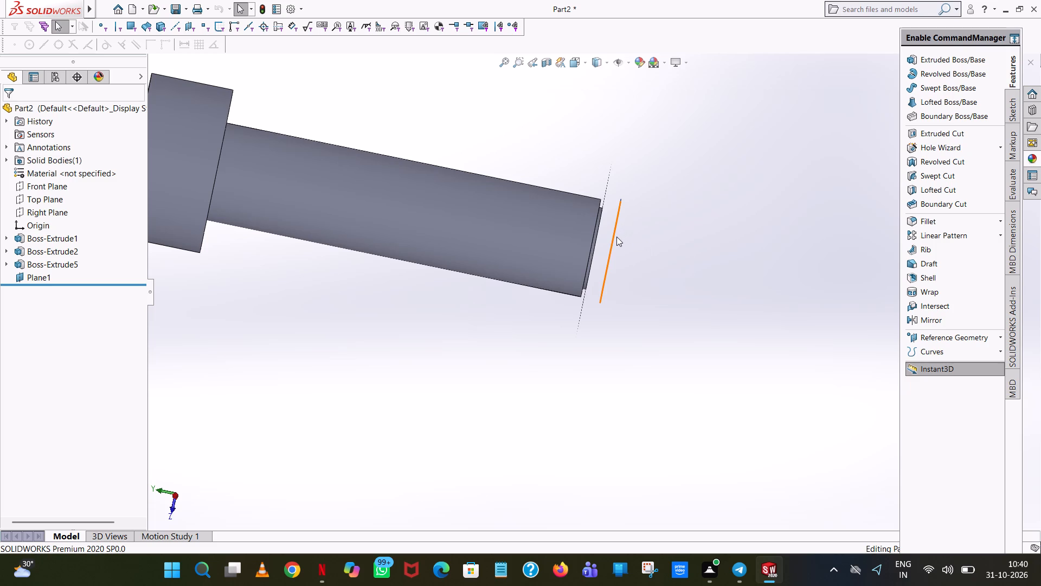
{"action": "left_click", "coordinate": [615, 234]}
{"action": "right_click", "coordinate": [615, 234]}
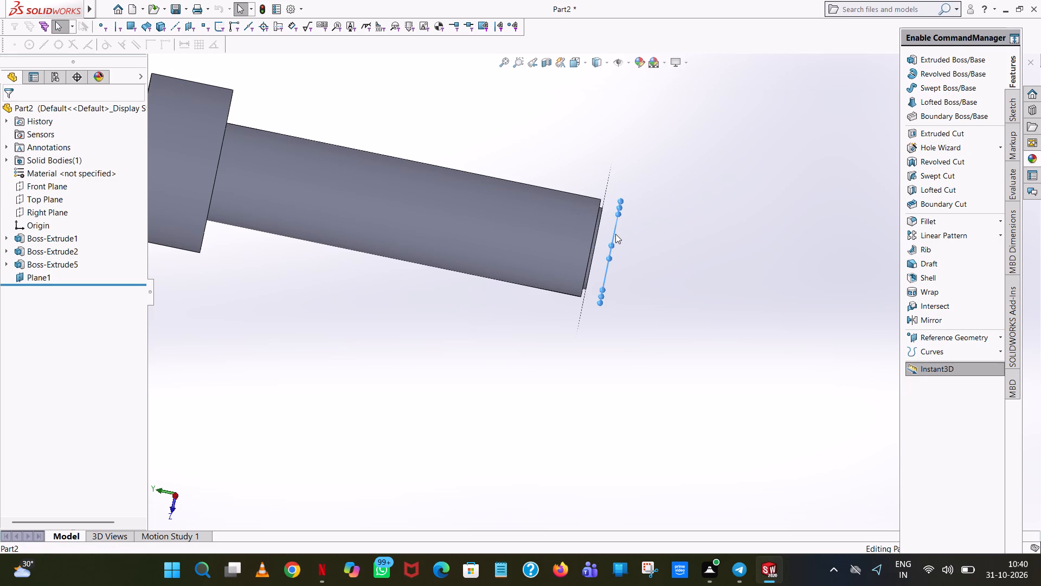
{"action": "left_click", "coordinate": [632, 206]}
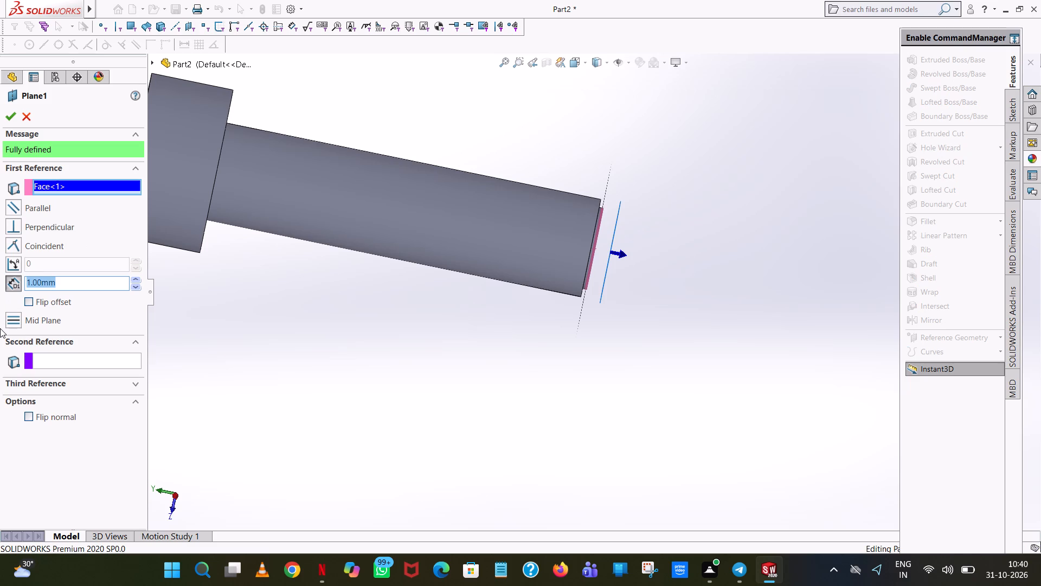
{"action": "type", "text": "0.5"}
{"action": "key", "text": "Return"}
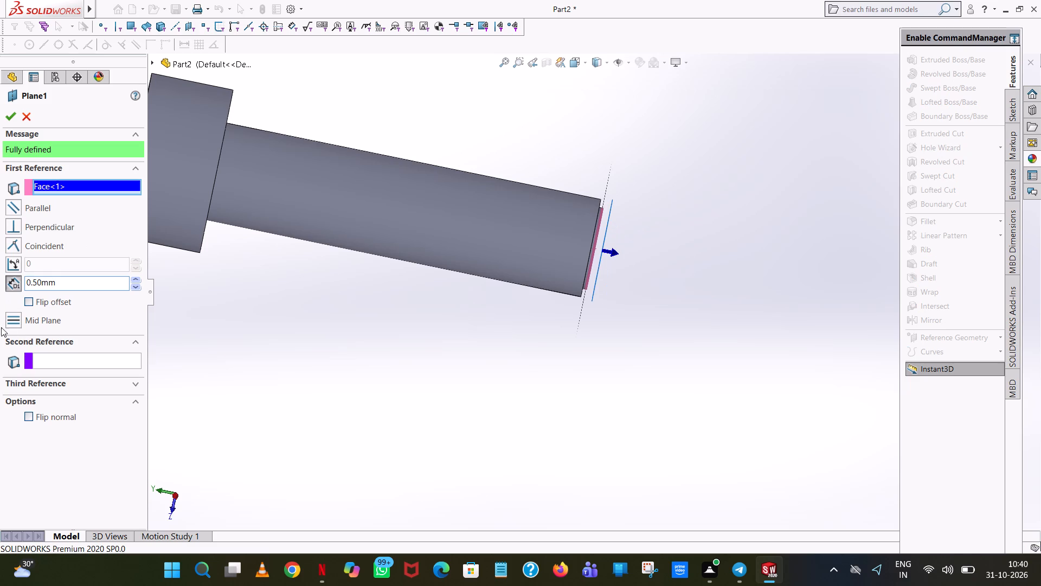
{"action": "left_click", "coordinate": [11, 119]}
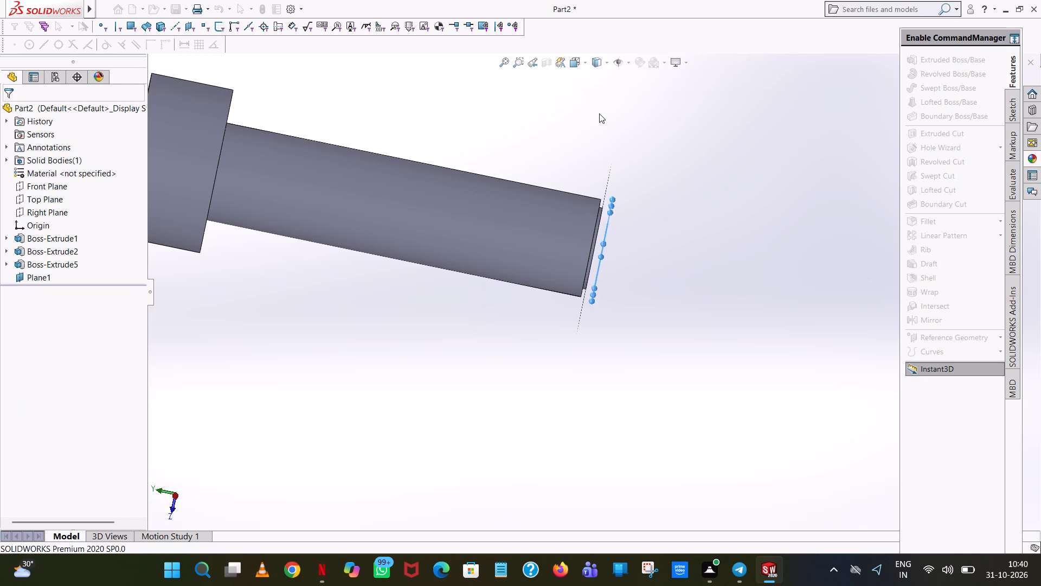
{"action": "left_click", "coordinate": [599, 113]}
Sketch a circle with a 2 mm radius centred on the origin on the offset reference plane.
{"action": "middle_click_drag", "start_coordinate": [687, 162], "coordinate": [615, 139]}
{"action": "scroll", "coordinate": [615, 136], "scroll_direction": "up", "scroll_amount": 1}
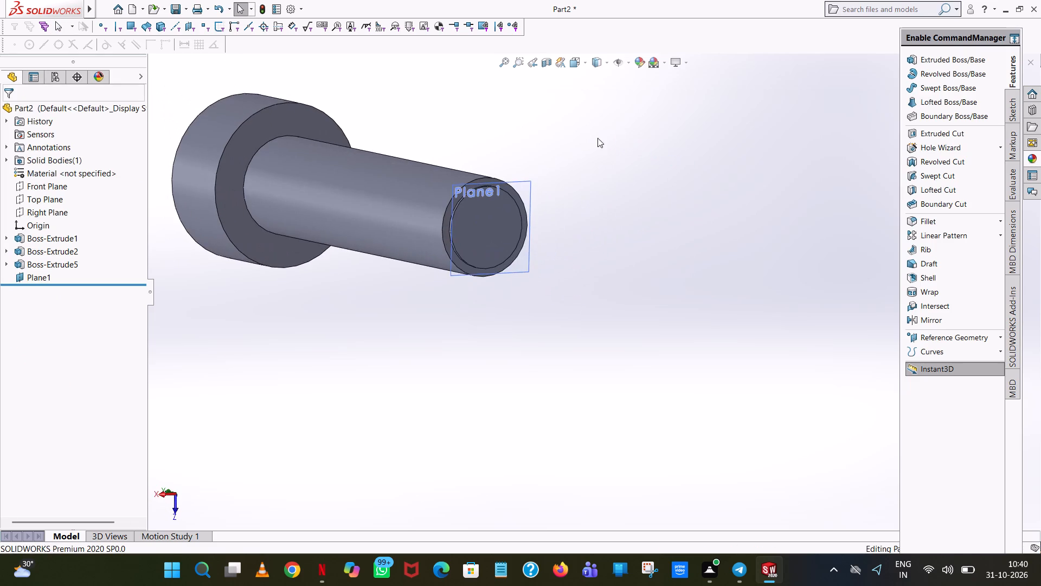
{"action": "left_click", "coordinate": [38, 273]}
{"action": "left_click", "coordinate": [53, 250]}
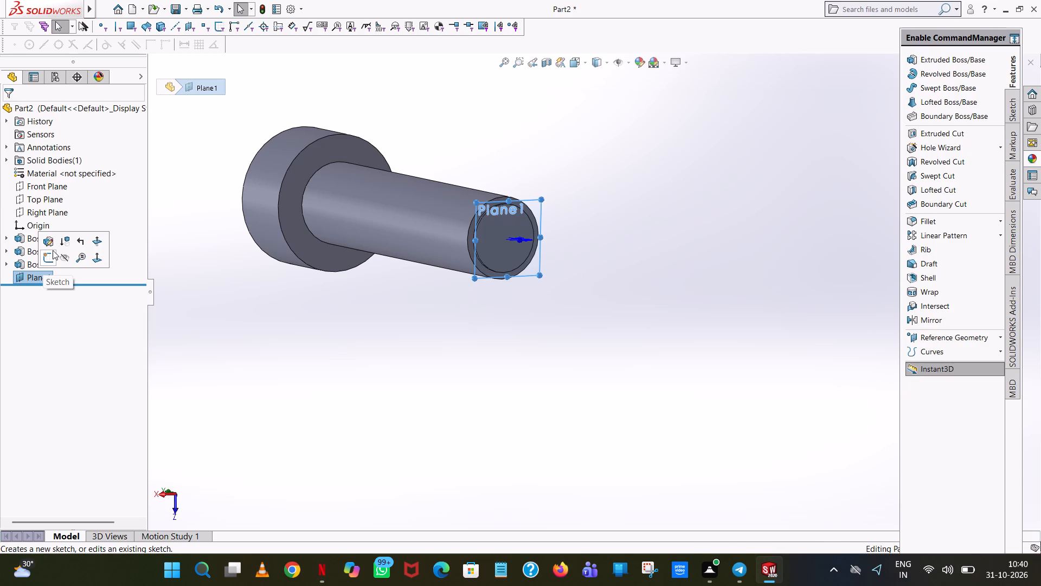
{"action": "left_click", "coordinate": [609, 64]}
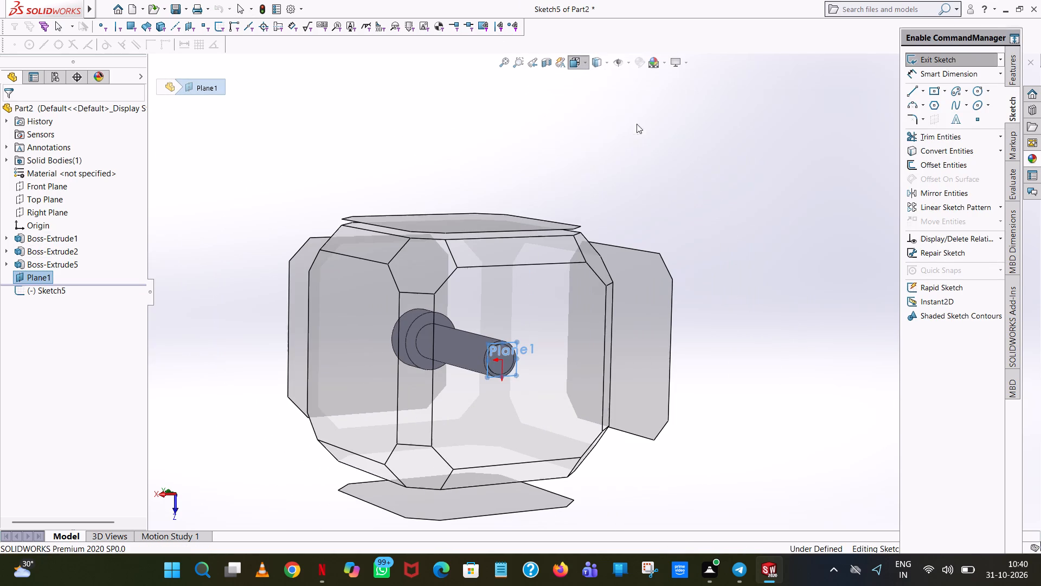
{"action": "left_click", "coordinate": [637, 124]}
{"action": "left_click", "coordinate": [980, 93]}
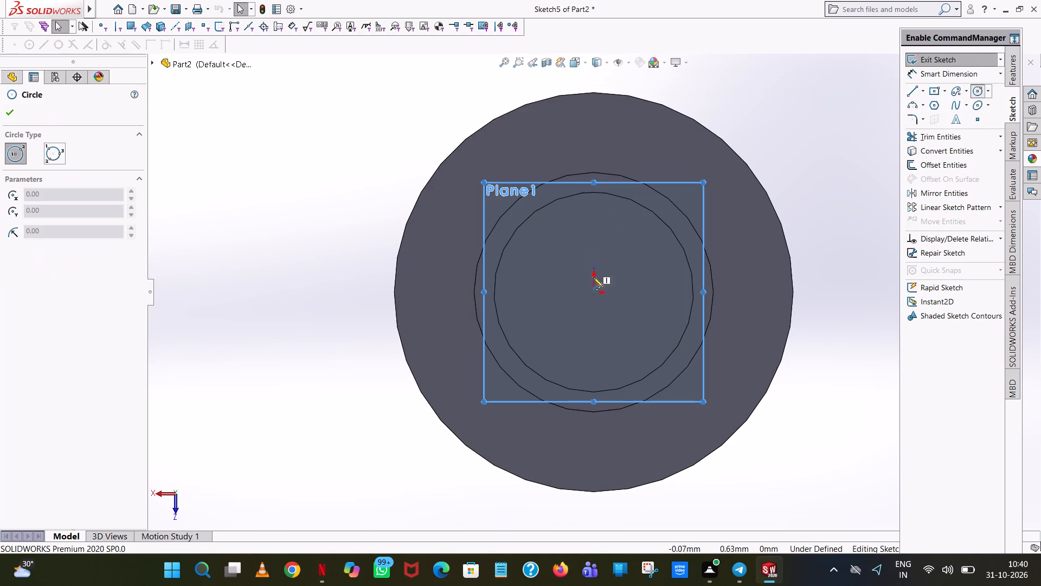
{"action": "left_click", "coordinate": [594, 291]}
{"action": "left_click", "coordinate": [628, 235]}
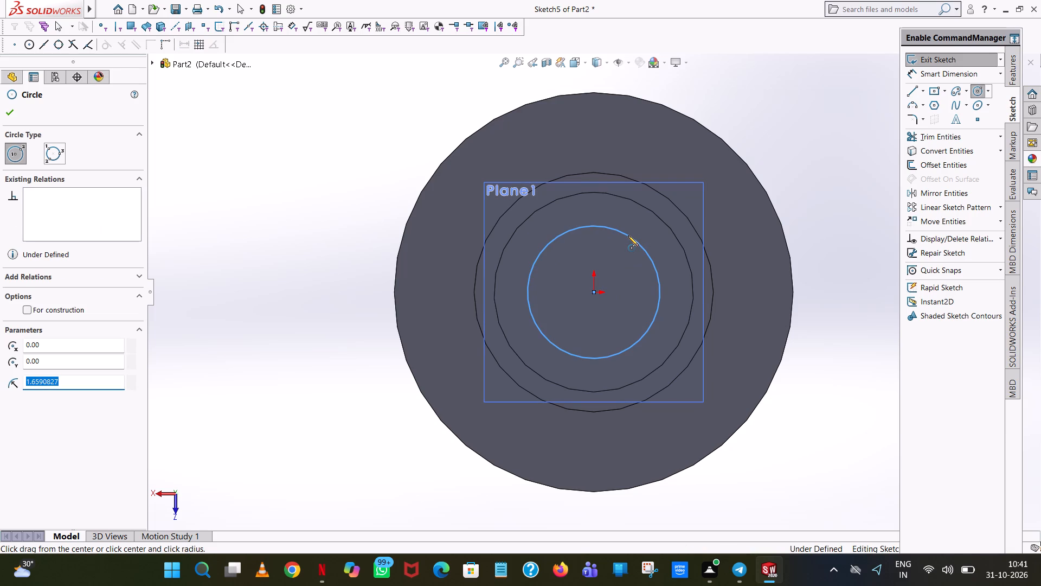
{"action": "key", "text": "2"}
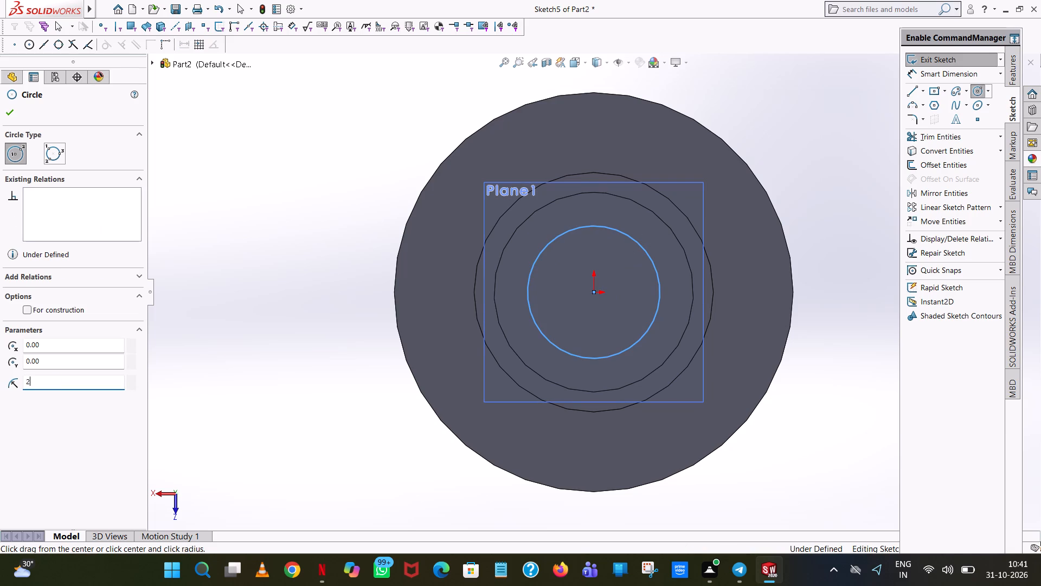
{"action": "key", "text": "Return"}
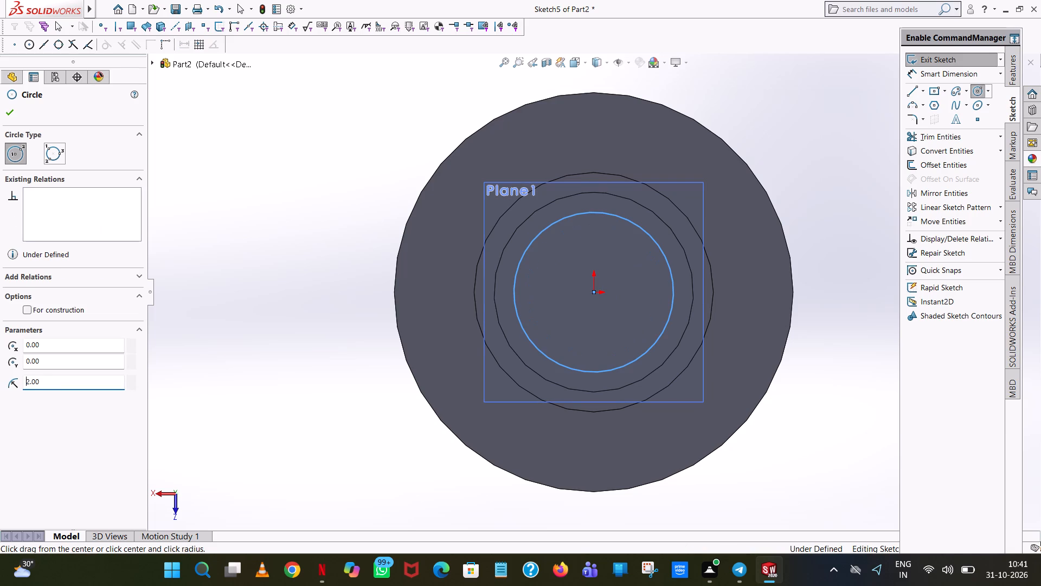
{"action": "right_click", "coordinate": [628, 235]}
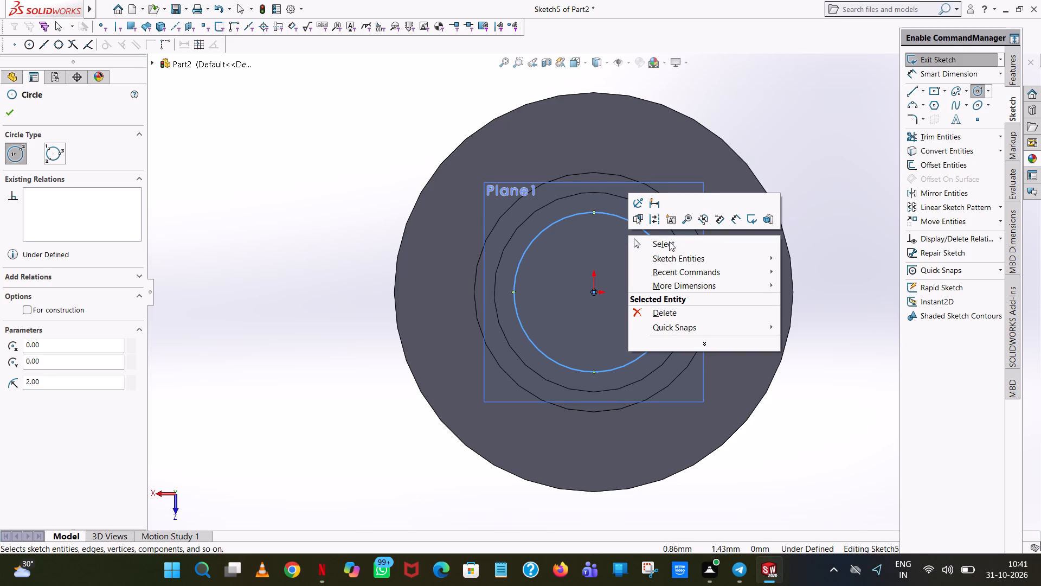
{"action": "left_click", "coordinate": [670, 241]}
{"action": "left_click", "coordinate": [816, 194]}
Dimension the diameter of the circle on the reference plane as 4 mm and finish the sketch.
{"action": "middle_click_drag", "start_coordinate": [837, 235], "coordinate": [852, 250]}
{"action": "scroll", "coordinate": [842, 243], "scroll_direction": "up", "scroll_amount": 5}
{"action": "middle_click_drag", "start_coordinate": [728, 322], "coordinate": [824, 303]}
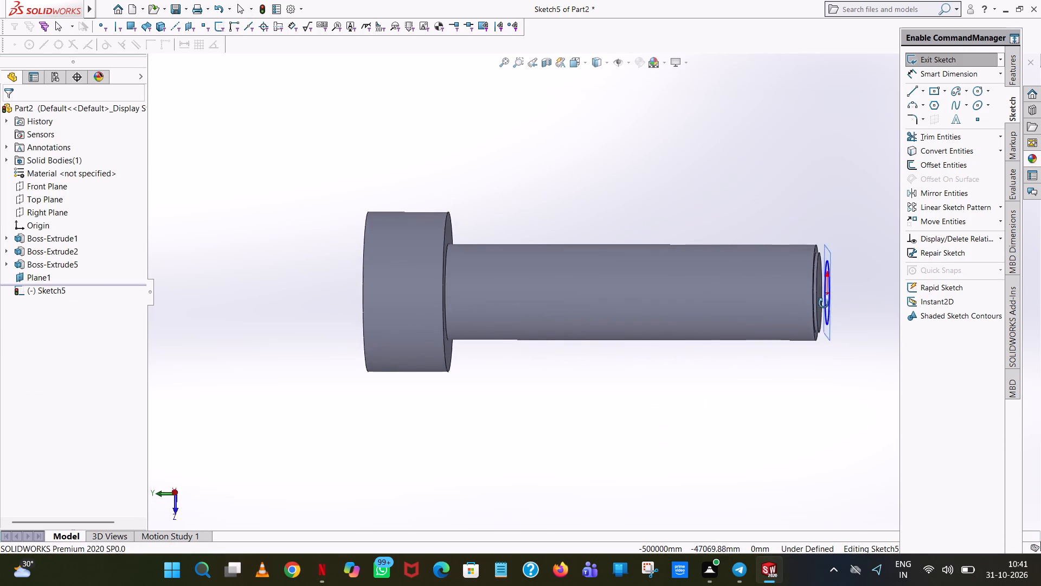
{"action": "middle_click_drag", "start_coordinate": [824, 303], "coordinate": [741, 301]}
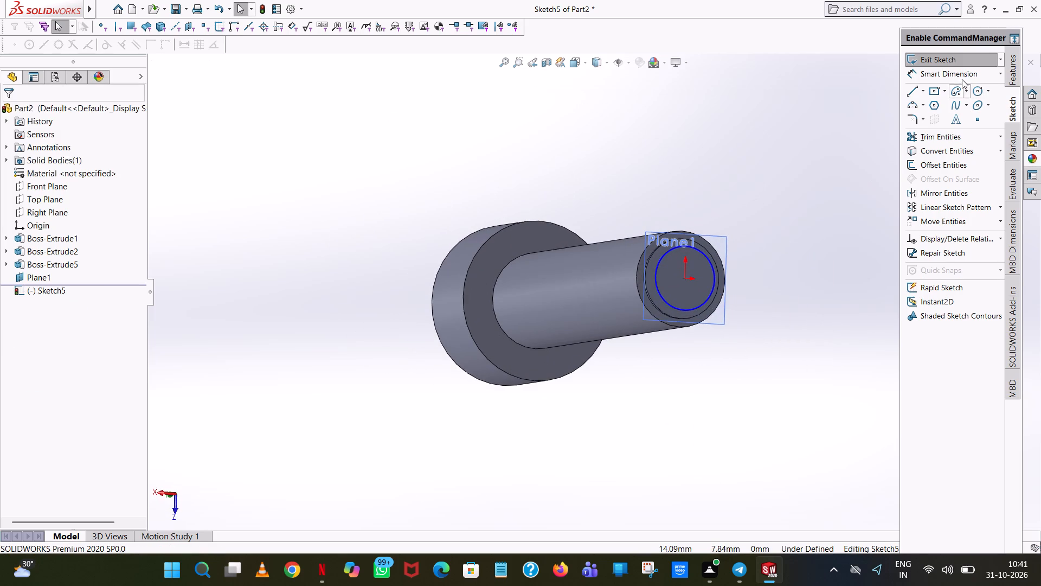
{"action": "left_click", "coordinate": [962, 76]}
{"action": "left_click", "coordinate": [710, 262]}
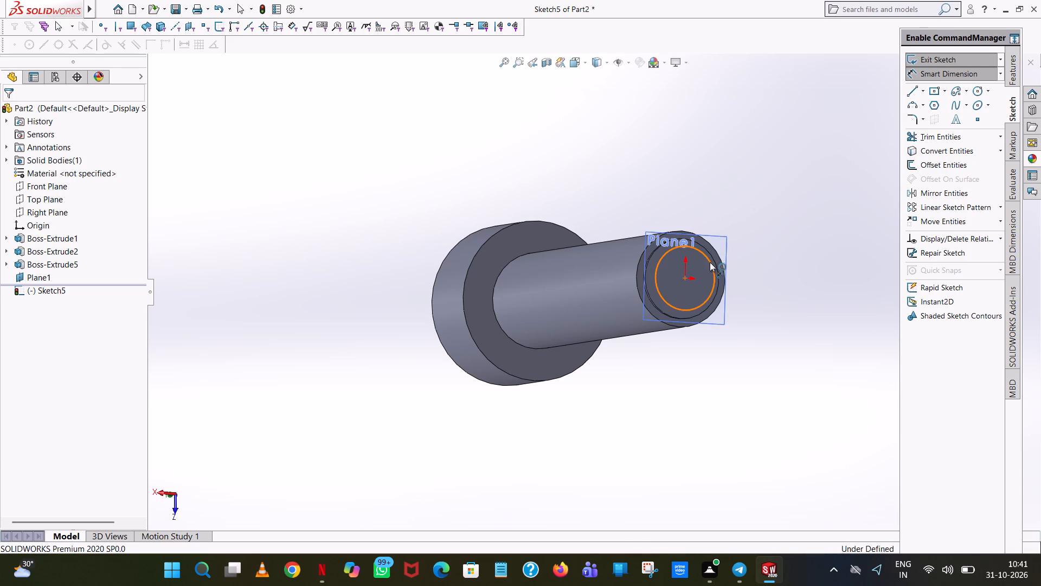
{"action": "left_click", "coordinate": [793, 126]}
{"action": "left_click", "coordinate": [750, 107]}
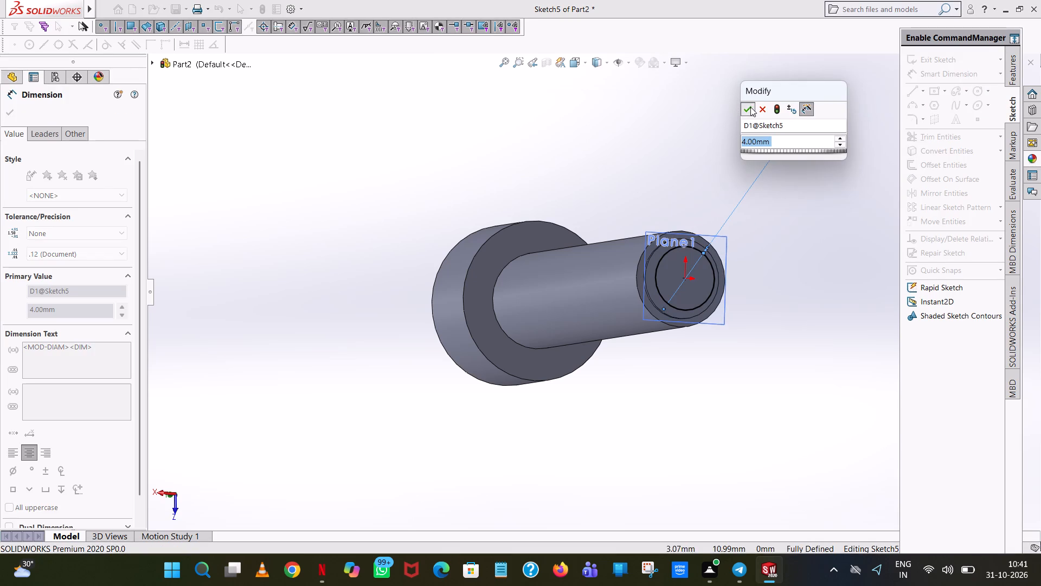
{"action": "left_click", "coordinate": [709, 115]}
{"action": "scroll", "coordinate": [750, 260], "scroll_direction": "down", "scroll_amount": 1}
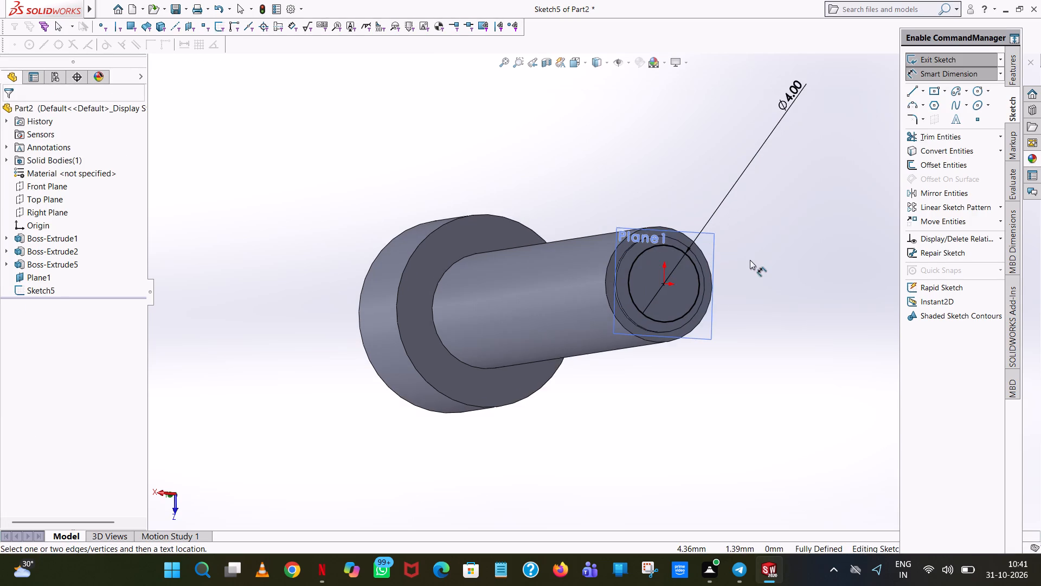
{"action": "scroll", "coordinate": [750, 261], "scroll_direction": "down", "scroll_amount": 2}
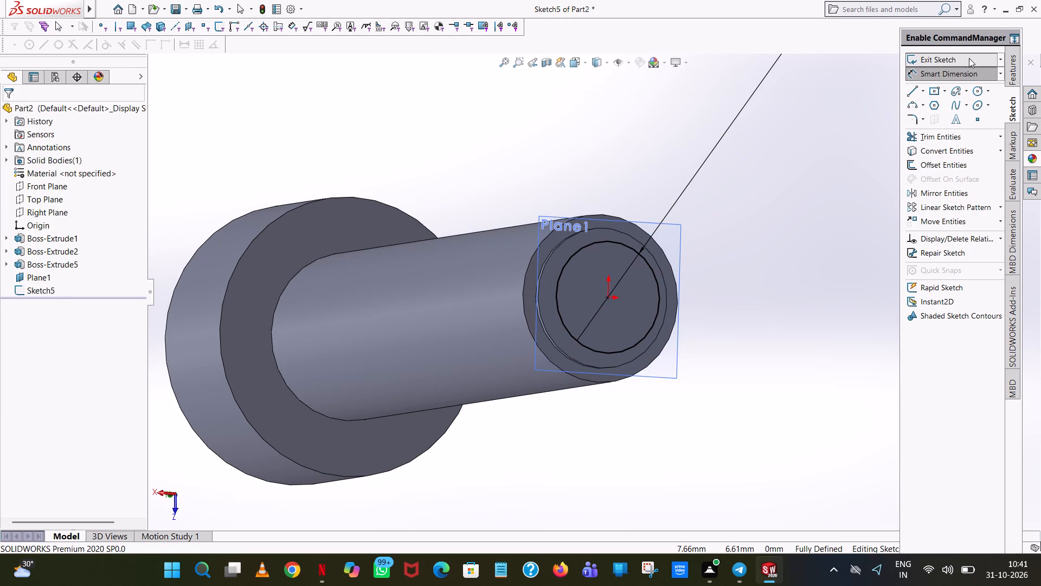
{"action": "left_click", "coordinate": [969, 58]}
{"action": "left_click", "coordinate": [775, 117]}
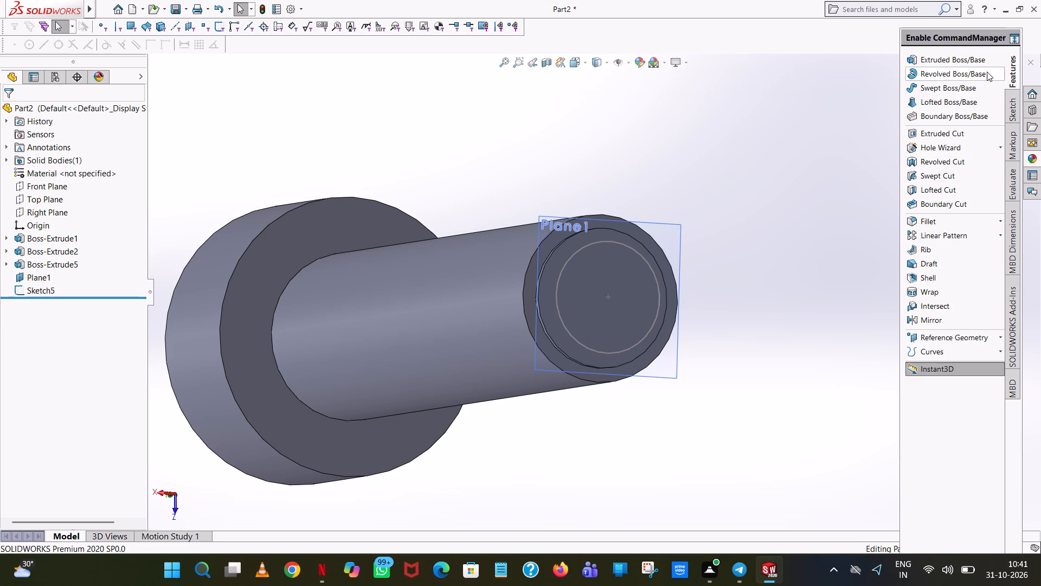
Start an extruded boss on the end face of the 5 mm boss and sketch an origin-centred circle with a 2.5 mm radius.
{"action": "left_click", "coordinate": [968, 61]}
{"action": "scroll", "coordinate": [546, 356], "scroll_direction": "down", "scroll_amount": 3}
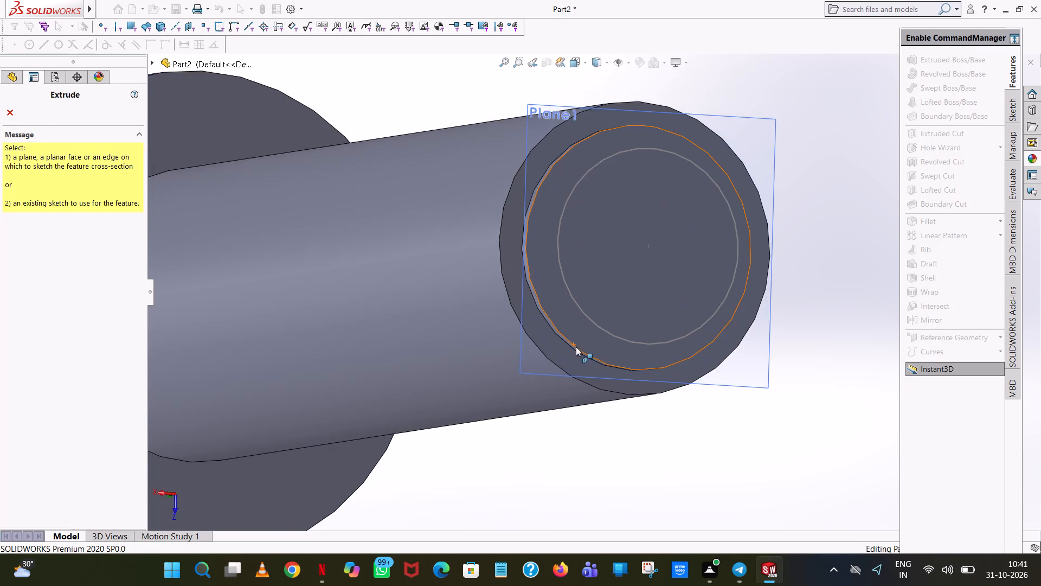
{"action": "middle_click_drag", "start_coordinate": [580, 347], "coordinate": [638, 264]}
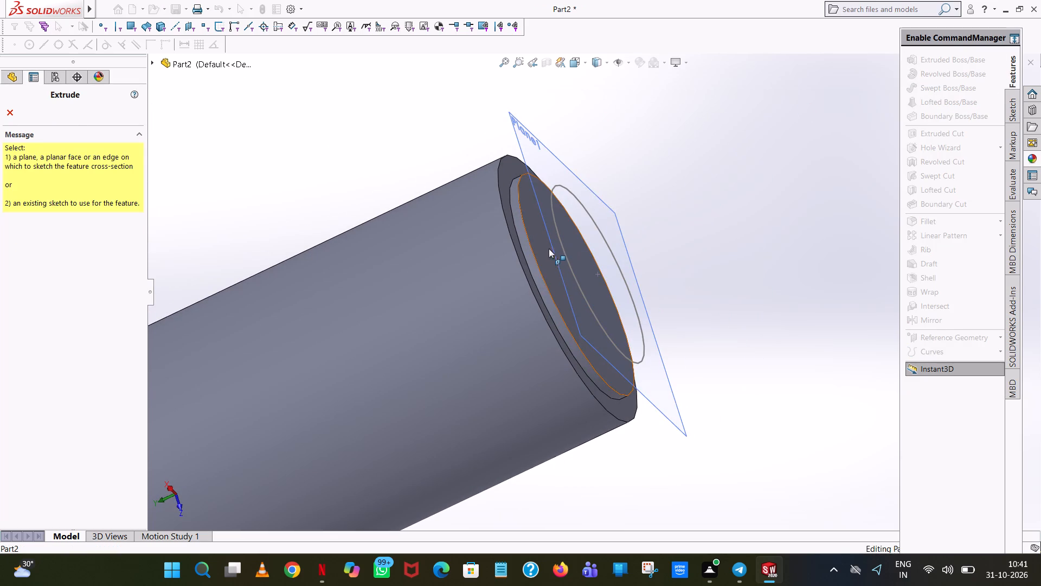
{"action": "left_click", "coordinate": [542, 250]}
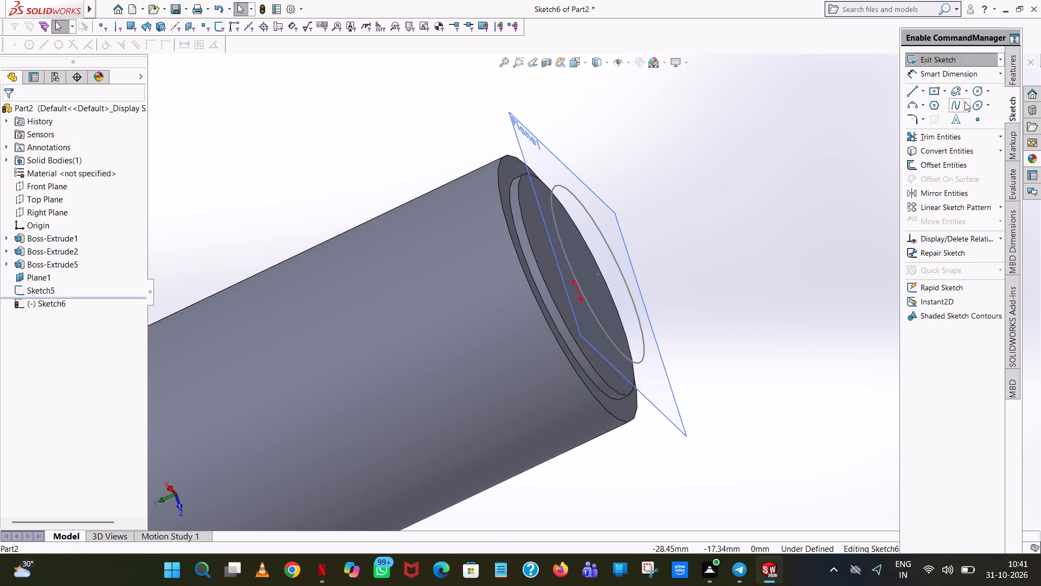
{"action": "left_click", "coordinate": [978, 88]}
{"action": "middle_click_drag", "start_coordinate": [609, 289], "coordinate": [551, 330]}
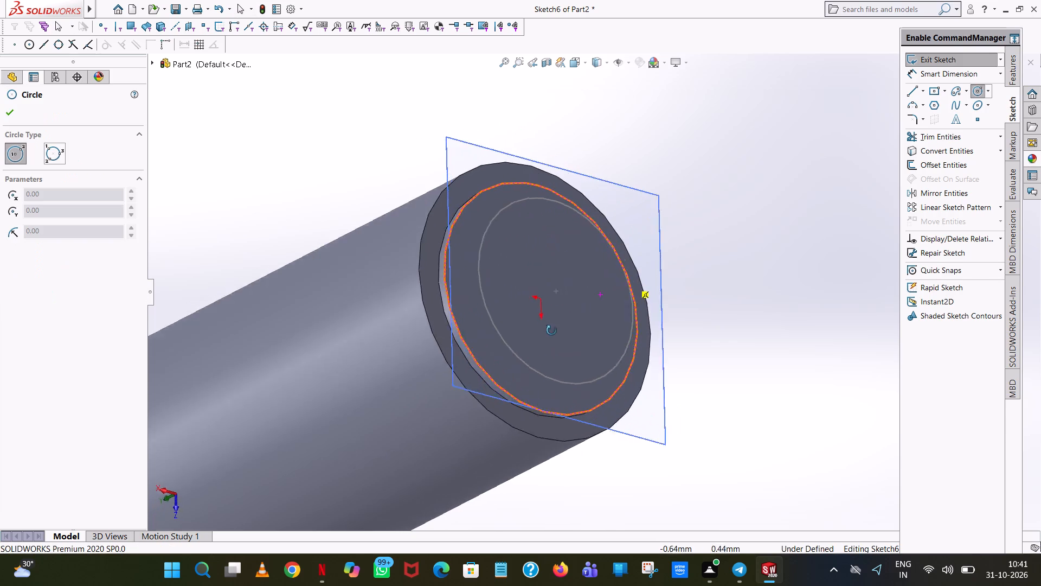
{"action": "middle_click_drag", "start_coordinate": [551, 330], "coordinate": [540, 333]}
{"action": "left_click", "coordinate": [524, 301]}
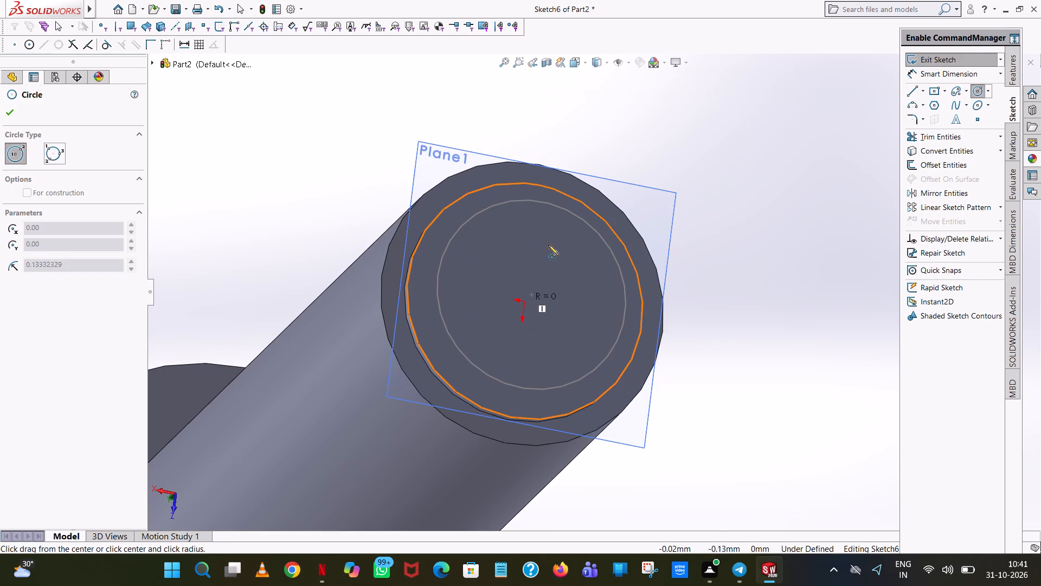
{"action": "left_click", "coordinate": [562, 219]}
{"action": "type", "text": "2.5"}
{"action": "key", "text": "Return"}
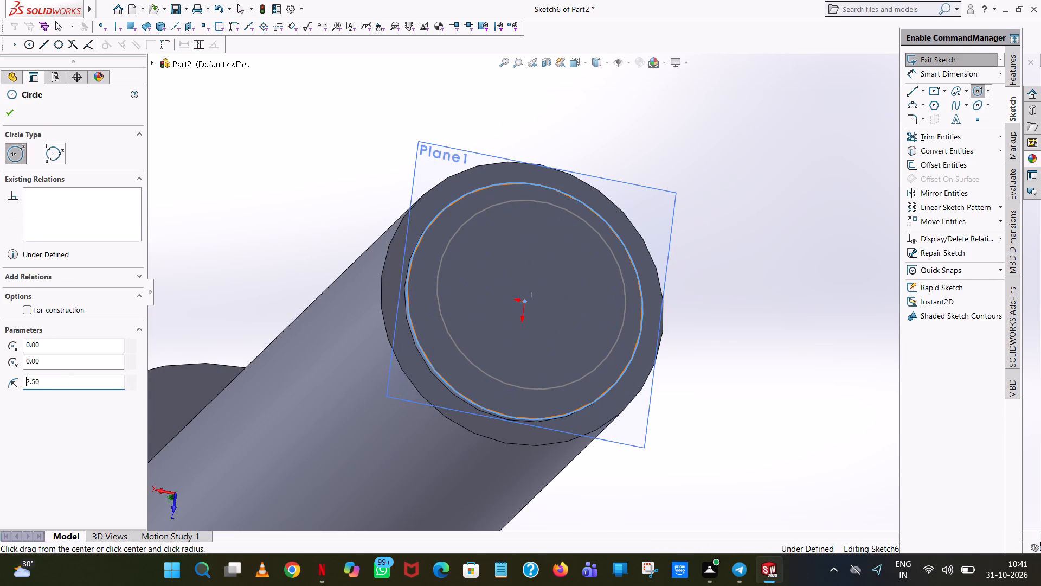
Dimension the diameter of the new circle on the 5 mm boss's end face as 5 mm.
{"action": "right_click", "coordinate": [562, 219]}
{"action": "left_click", "coordinate": [627, 228]}
{"action": "left_click", "coordinate": [700, 133]}
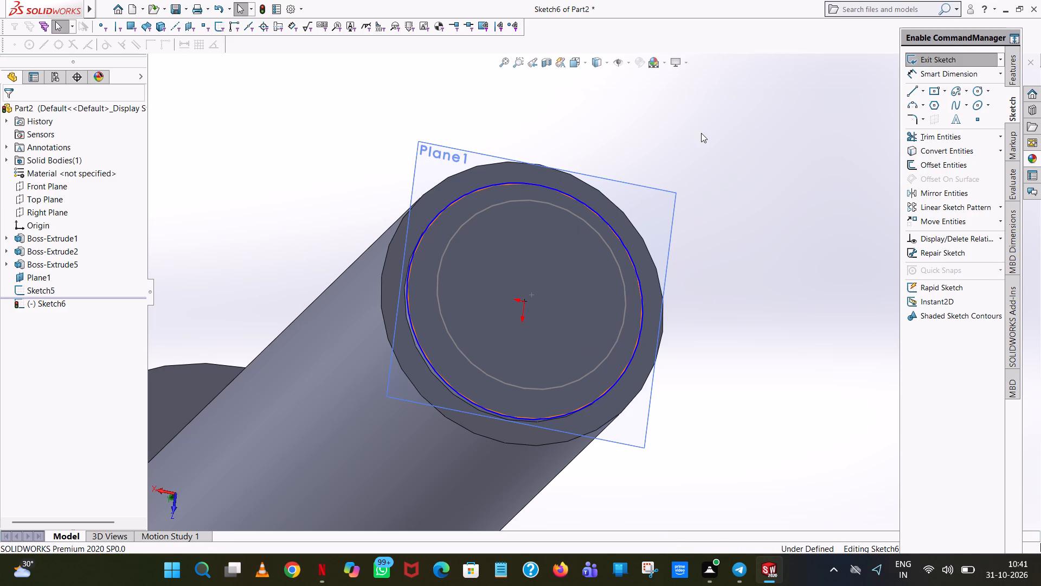
{"action": "left_click", "coordinate": [970, 72]}
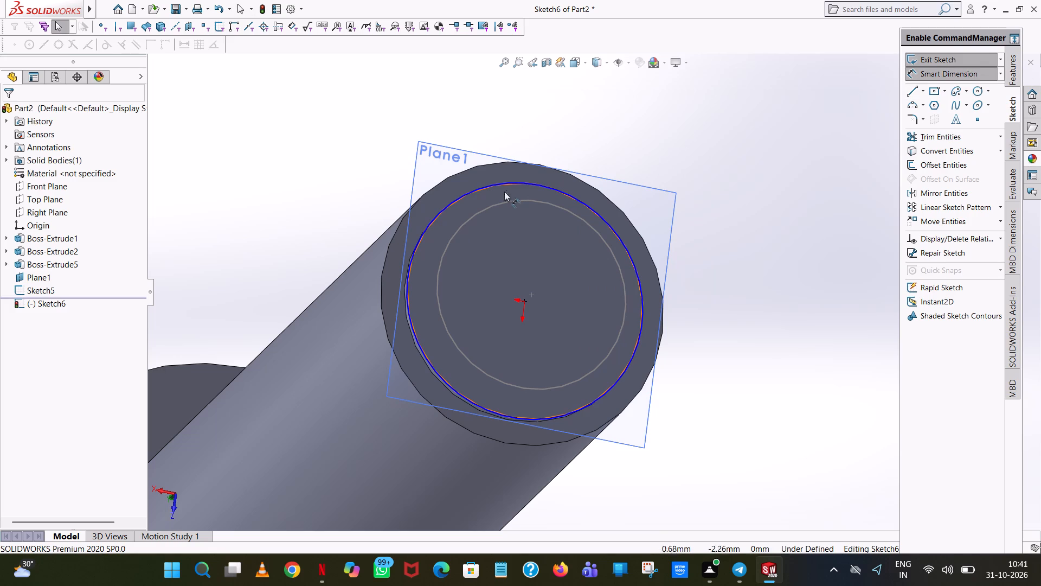
{"action": "left_click", "coordinate": [416, 258]}
{"action": "left_click", "coordinate": [421, 243]}
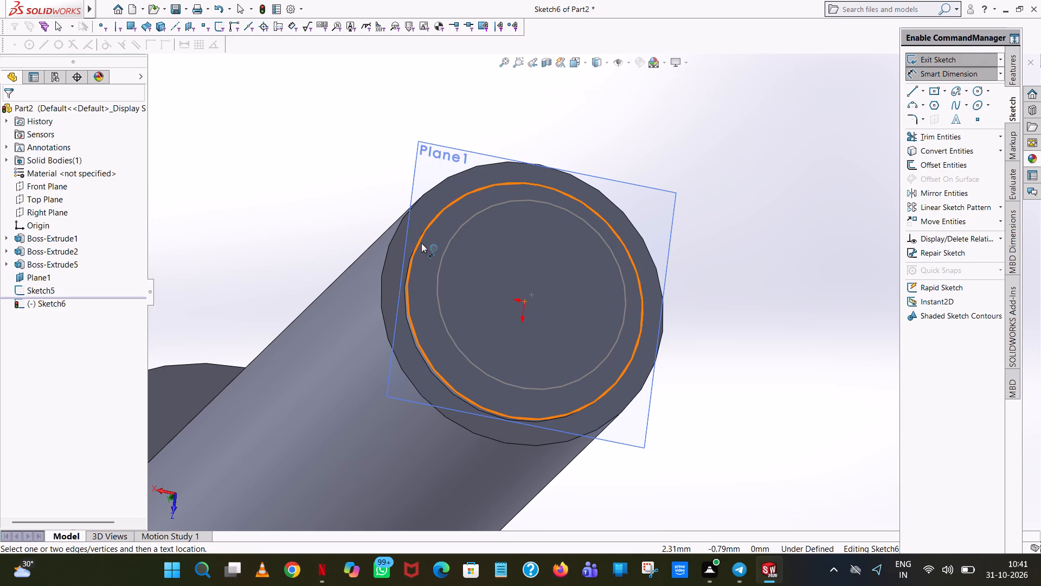
{"action": "left_click", "coordinate": [307, 164]}
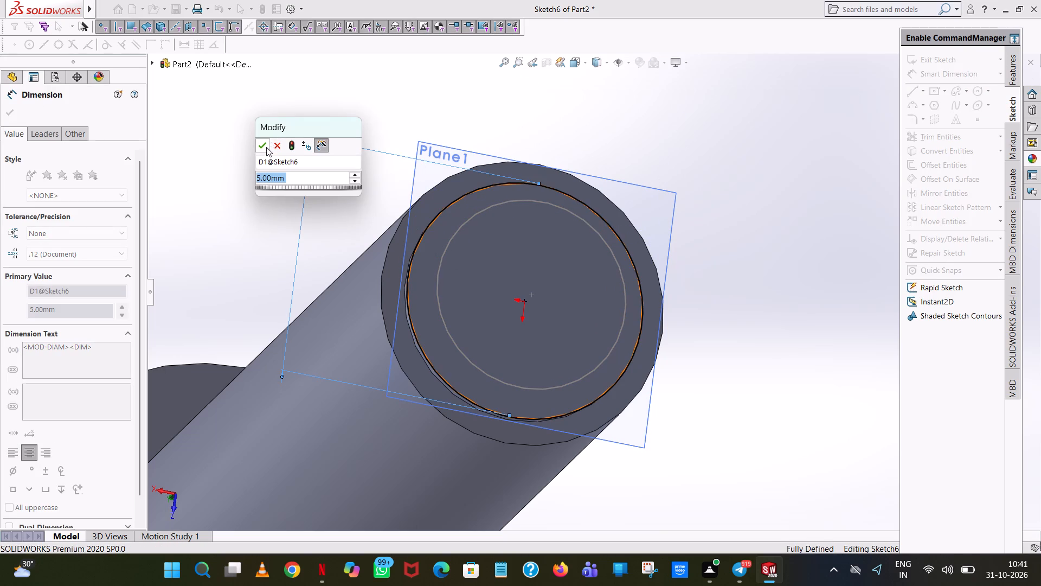
{"action": "left_click", "coordinate": [266, 148]}
{"action": "left_click", "coordinate": [600, 116]}
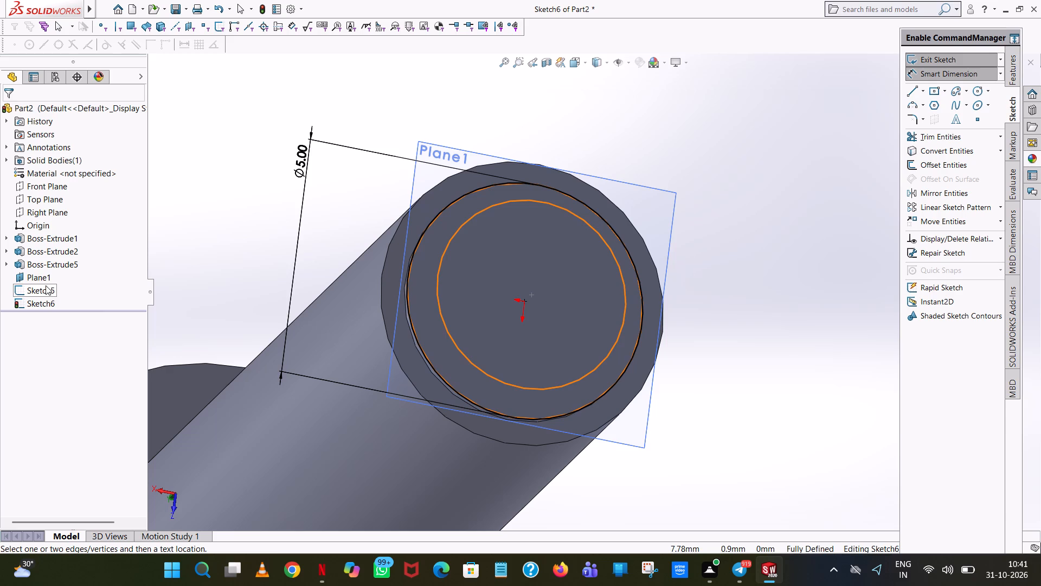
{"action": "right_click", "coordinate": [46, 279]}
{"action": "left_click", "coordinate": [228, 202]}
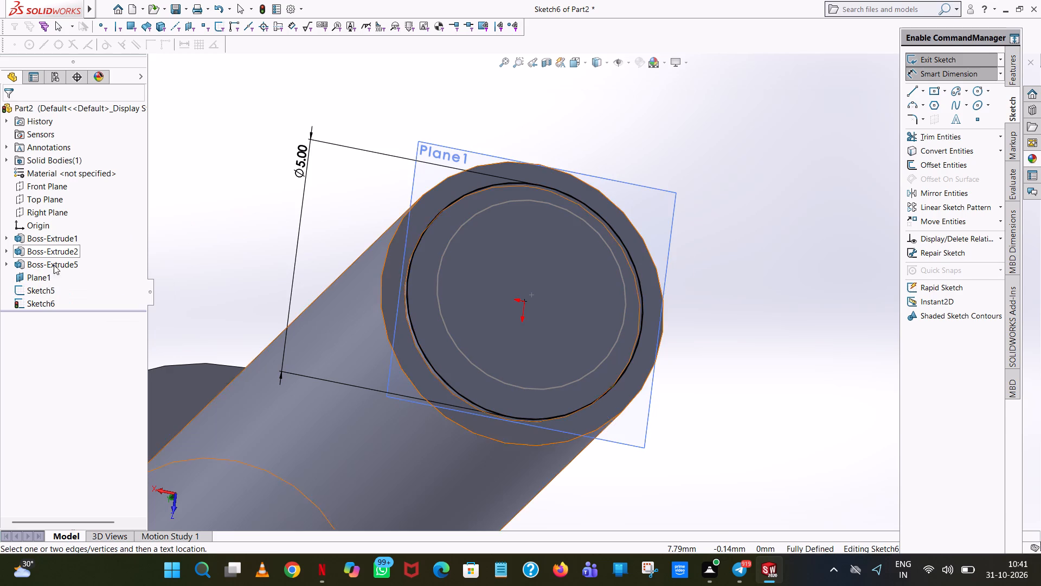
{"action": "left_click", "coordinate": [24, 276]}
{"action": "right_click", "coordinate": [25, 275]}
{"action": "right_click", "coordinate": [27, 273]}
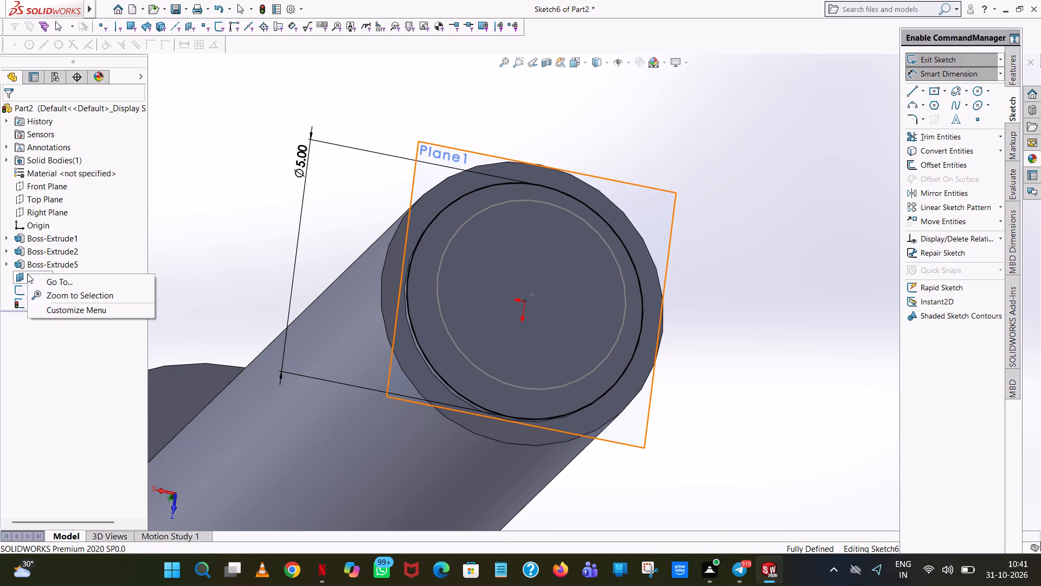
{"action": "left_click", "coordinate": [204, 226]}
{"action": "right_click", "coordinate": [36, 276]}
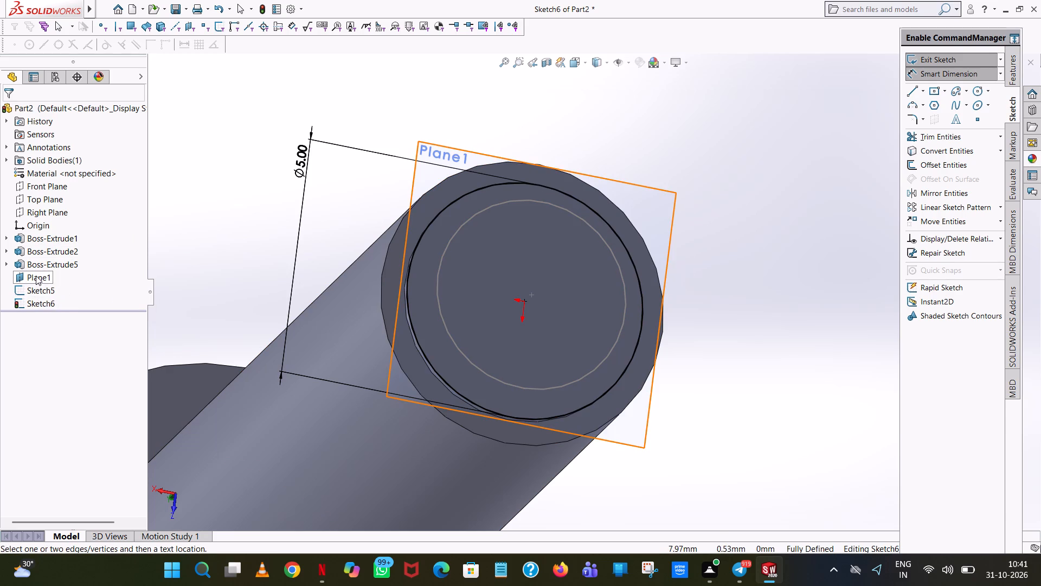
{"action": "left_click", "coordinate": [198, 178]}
Cancel the pending boss extrusion and exit the 5 mm circle sketch, keeping it as a standalone profile.
{"action": "left_click", "coordinate": [920, 59]}
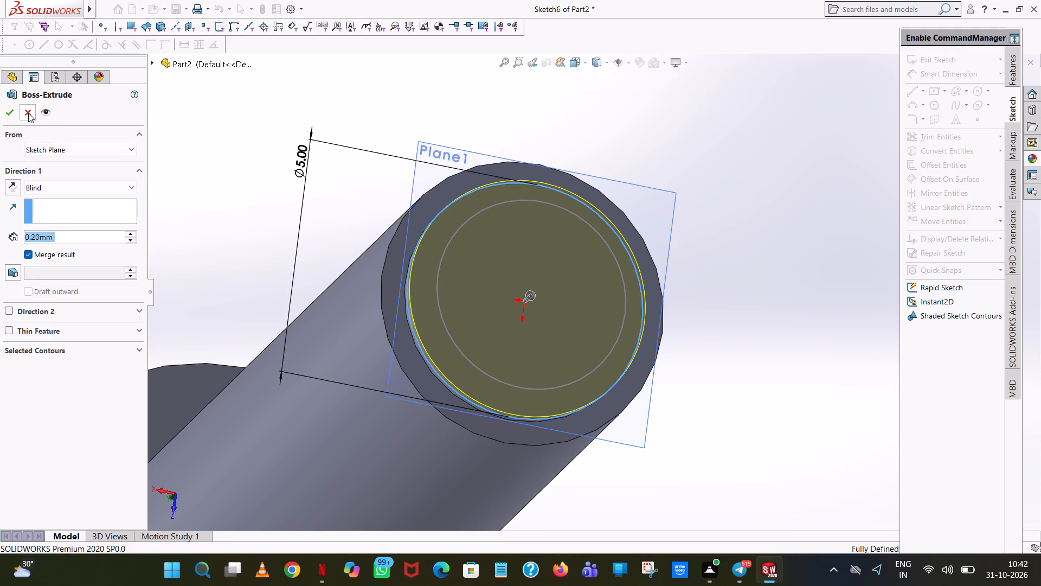
{"action": "left_click", "coordinate": [28, 113]}
{"action": "middle_click_drag", "start_coordinate": [708, 345], "coordinate": [745, 300]}
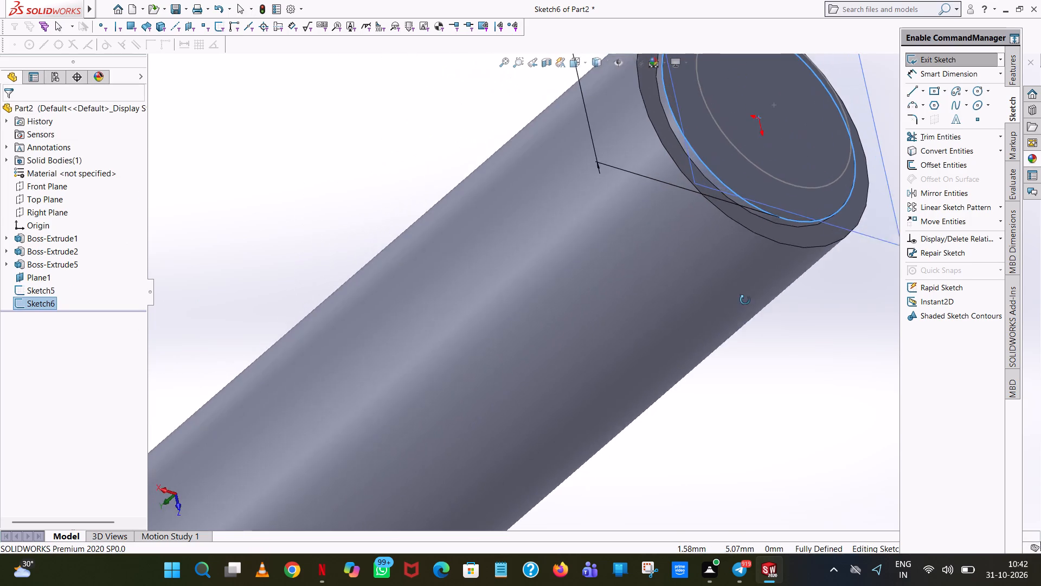
{"action": "middle_click_drag", "start_coordinate": [745, 300], "coordinate": [745, 302]}
{"action": "scroll", "coordinate": [746, 302], "scroll_direction": "up", "scroll_amount": 3}
{"action": "middle_click_drag", "start_coordinate": [741, 296], "coordinate": [777, 245]}
{"action": "left_click", "coordinate": [764, 167]}
{"action": "scroll", "coordinate": [690, 186], "scroll_direction": "down", "scroll_amount": 3}
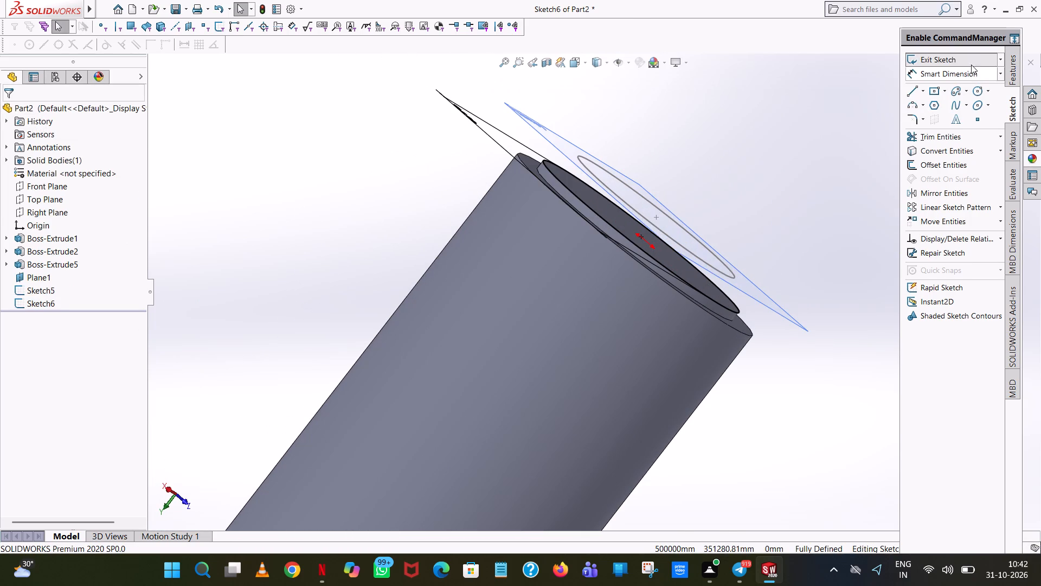
{"action": "left_click", "coordinate": [970, 64]}
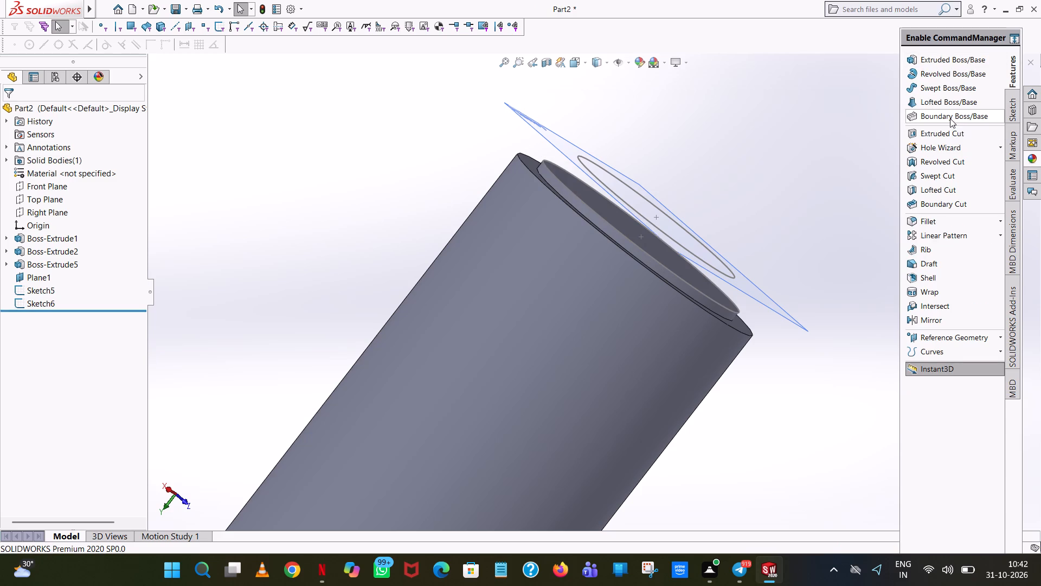
Loft a boss from the 5 mm circle on the end face to the 4 mm circle on the offset reference plane.
{"action": "left_click", "coordinate": [937, 100]}
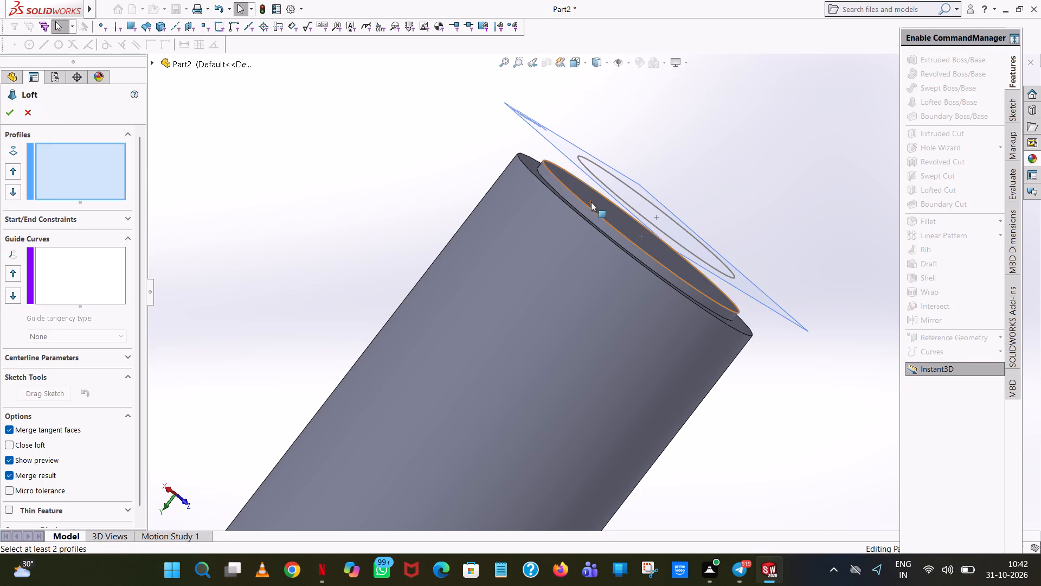
{"action": "left_click", "coordinate": [590, 208]}
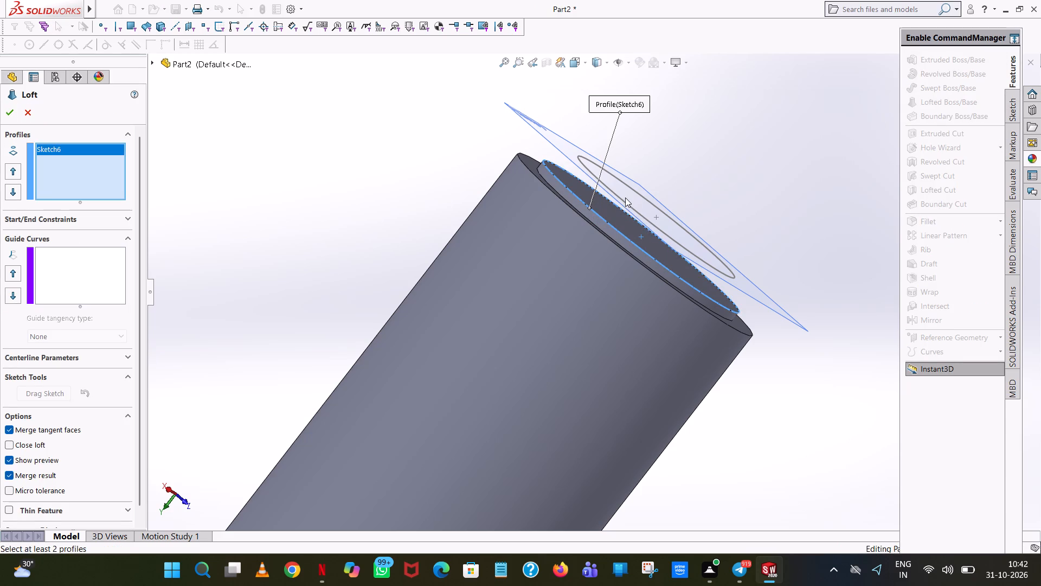
{"action": "left_click", "coordinate": [625, 202]}
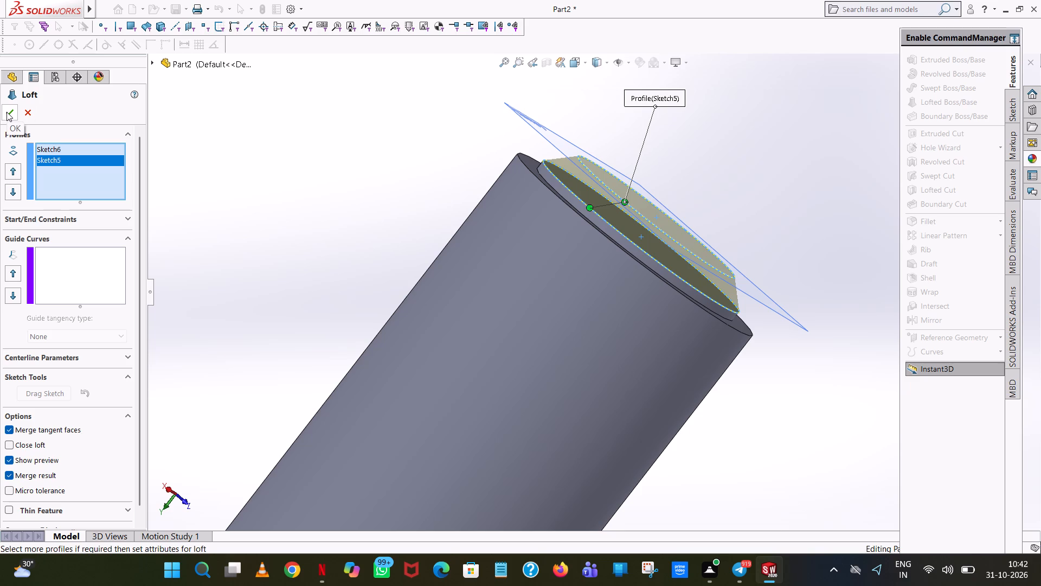
{"action": "left_click", "coordinate": [7, 112]}
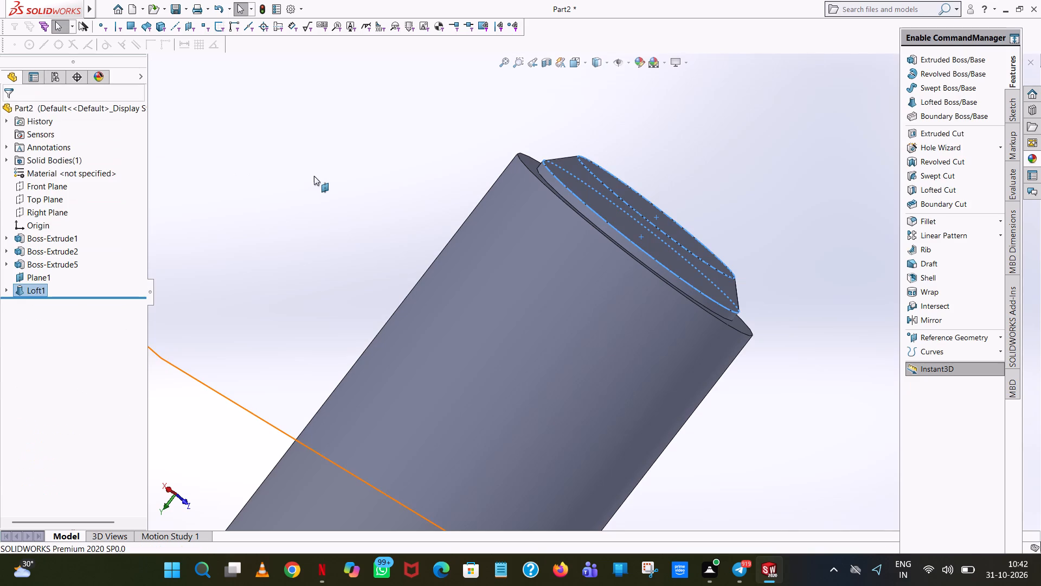
{"action": "left_click", "coordinate": [205, 444]}
Hide the offset reference plane Plane1.
{"action": "scroll", "coordinate": [351, 388], "scroll_direction": "up", "scroll_amount": 3}
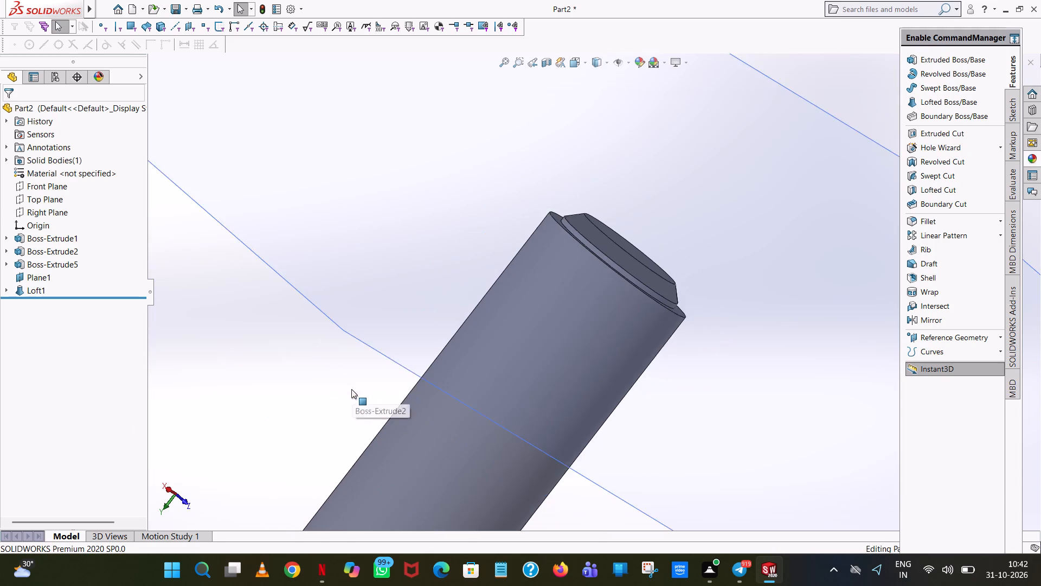
{"action": "middle_click_drag", "start_coordinate": [351, 389], "coordinate": [258, 517]}
{"action": "scroll", "coordinate": [399, 389], "scroll_direction": "up", "scroll_amount": 7}
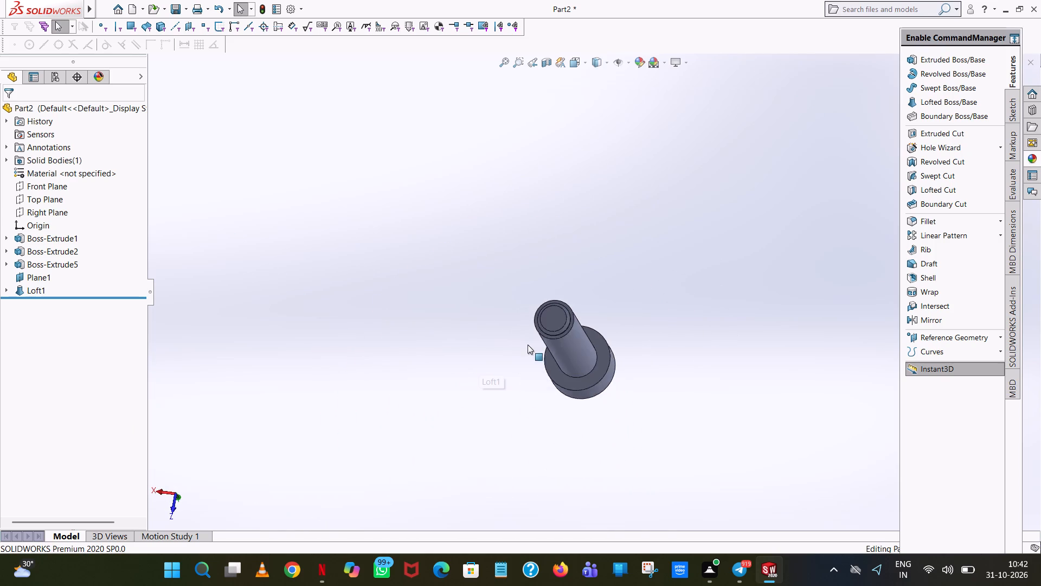
{"action": "scroll", "coordinate": [528, 345], "scroll_direction": "up", "scroll_amount": 9}
{"action": "scroll", "coordinate": [611, 279], "scroll_direction": "down", "scroll_amount": 6}
{"action": "middle_click_drag", "start_coordinate": [523, 349], "coordinate": [568, 145]}
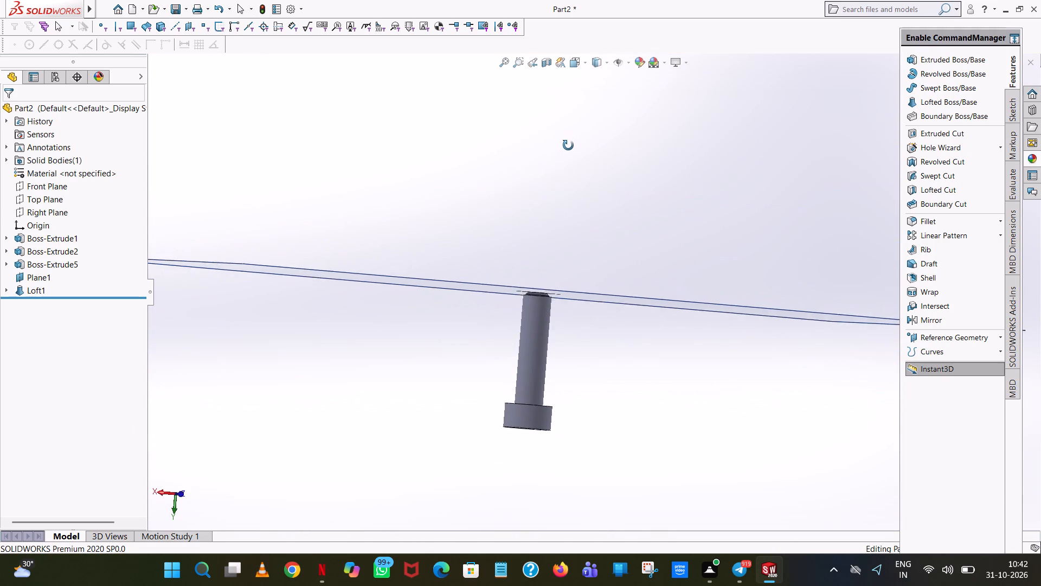
{"action": "middle_click_drag", "start_coordinate": [568, 145], "coordinate": [567, 149]}
{"action": "right_click", "coordinate": [26, 277]}
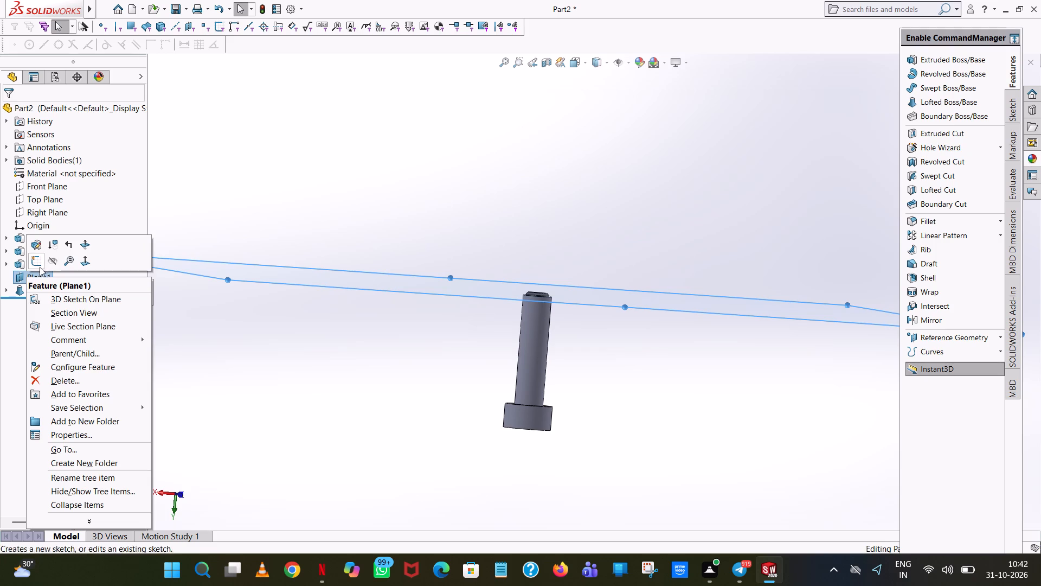
{"action": "left_click", "coordinate": [49, 261]}
Start an extruded boss on the loft's small end face and sketch an origin-centred circle with a 2 mm radius.
{"action": "middle_click_drag", "start_coordinate": [656, 238], "coordinate": [641, 381]}
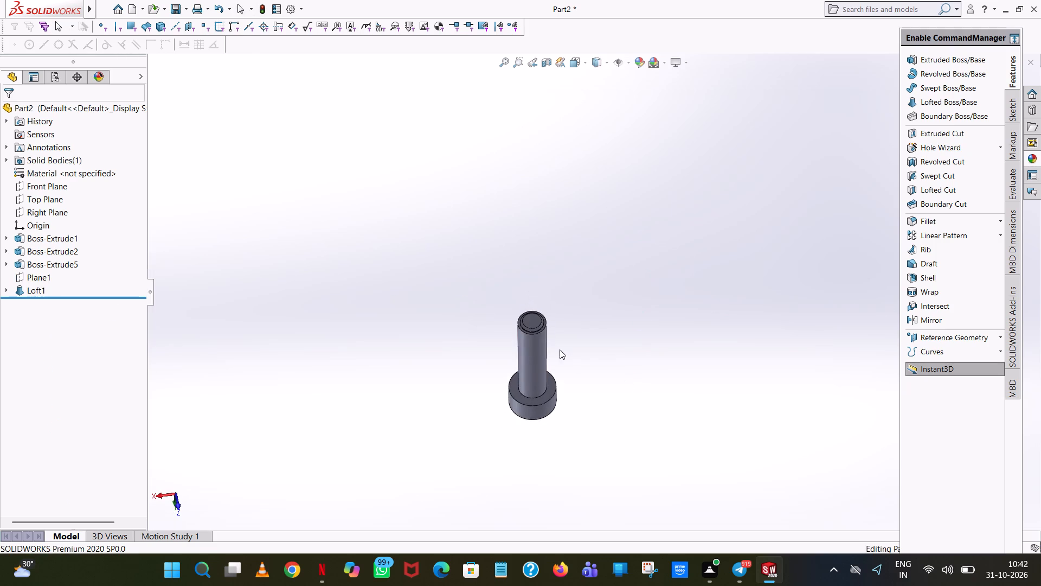
{"action": "scroll", "coordinate": [539, 338], "scroll_direction": "down", "scroll_amount": 8}
{"action": "scroll", "coordinate": [550, 182], "scroll_direction": "down", "scroll_amount": 7}
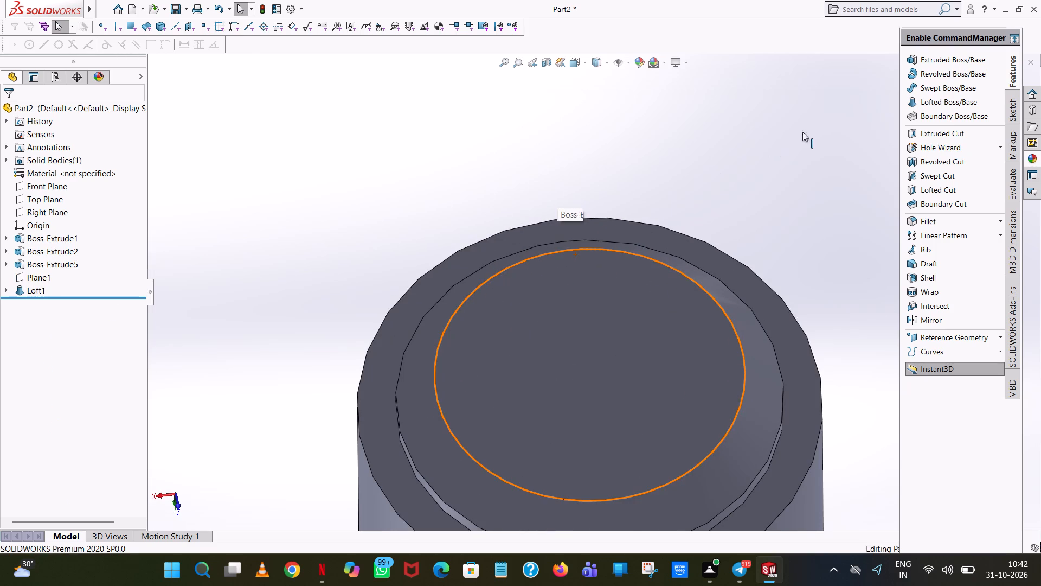
{"action": "left_click", "coordinate": [946, 62]}
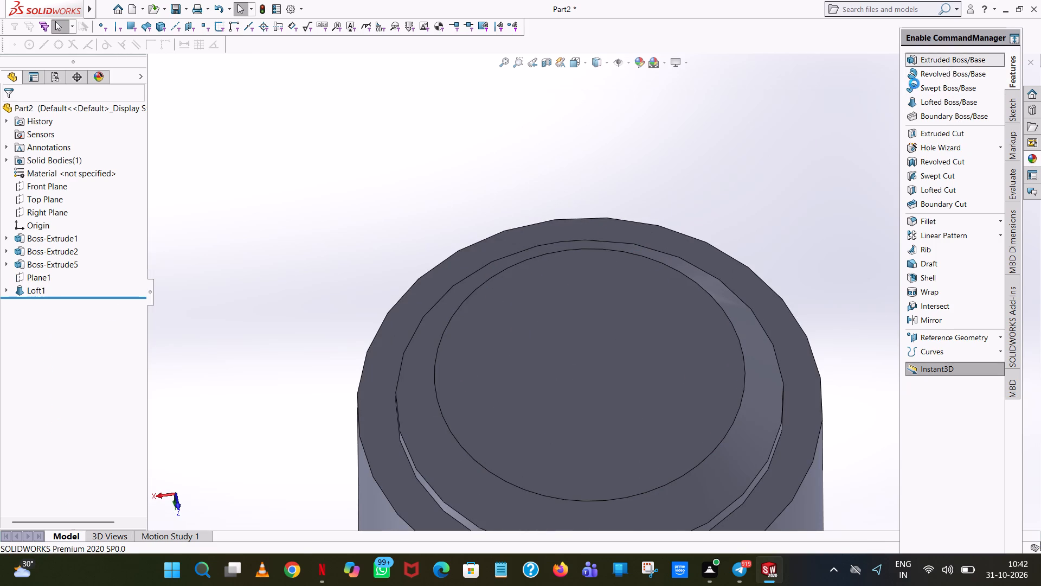
{"action": "left_click", "coordinate": [505, 368]}
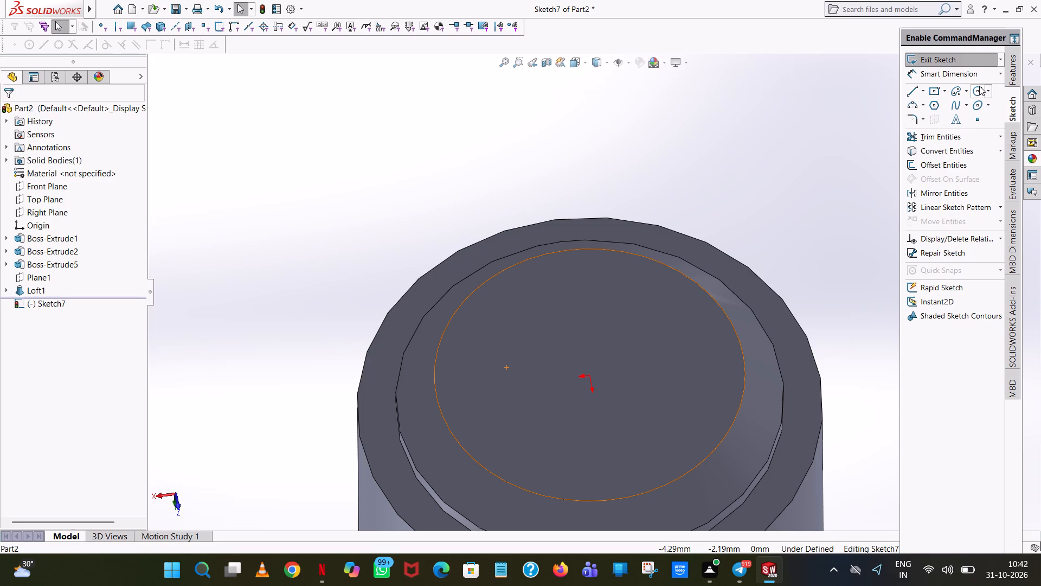
{"action": "left_click", "coordinate": [979, 86]}
{"action": "left_click", "coordinate": [589, 374]}
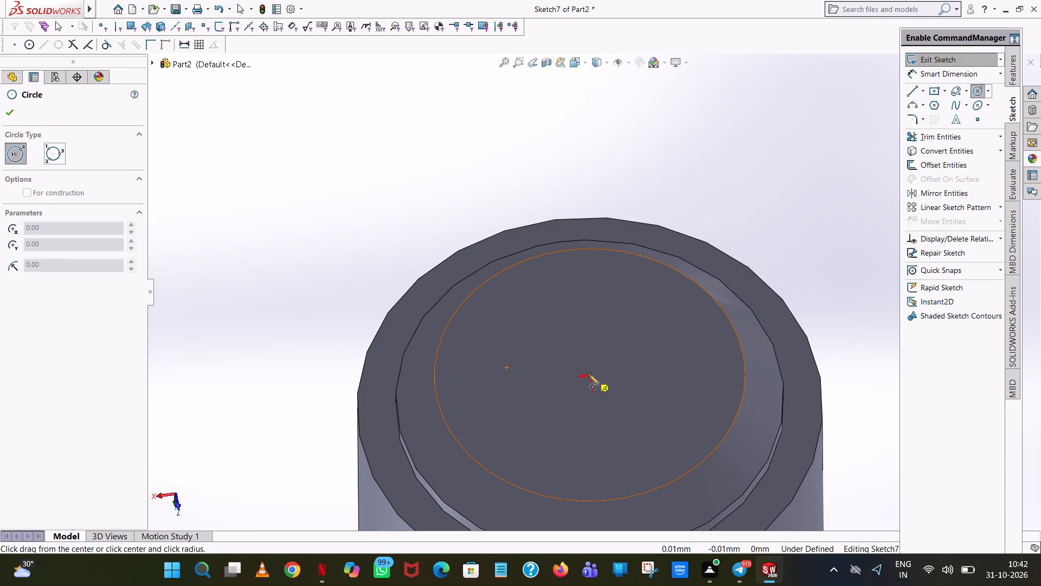
{"action": "left_click", "coordinate": [741, 345]}
{"action": "right_click", "coordinate": [741, 345]}
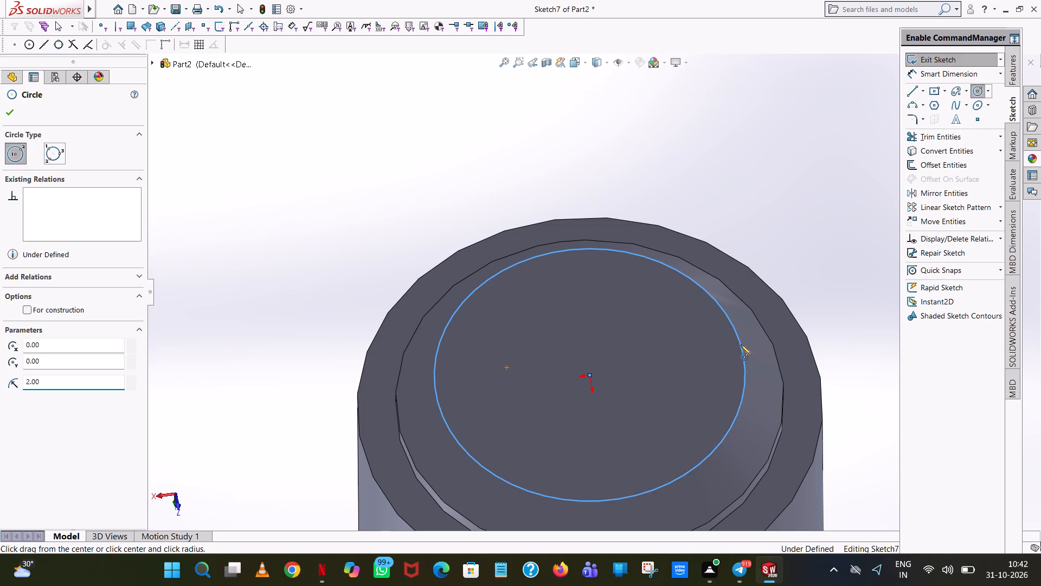
{"action": "left_click", "coordinate": [774, 354]}
{"action": "left_click", "coordinate": [764, 211]}
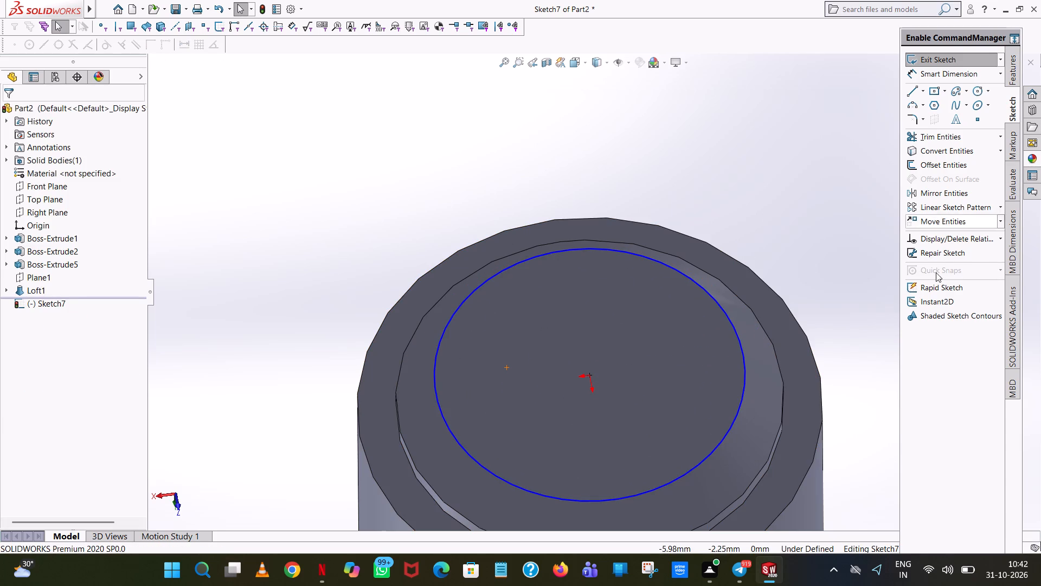
Cancel the boss extrusion and exit the 2 mm radius circle sketch, keeping the sketch on the loft's end face.
{"action": "left_click", "coordinate": [936, 58]}
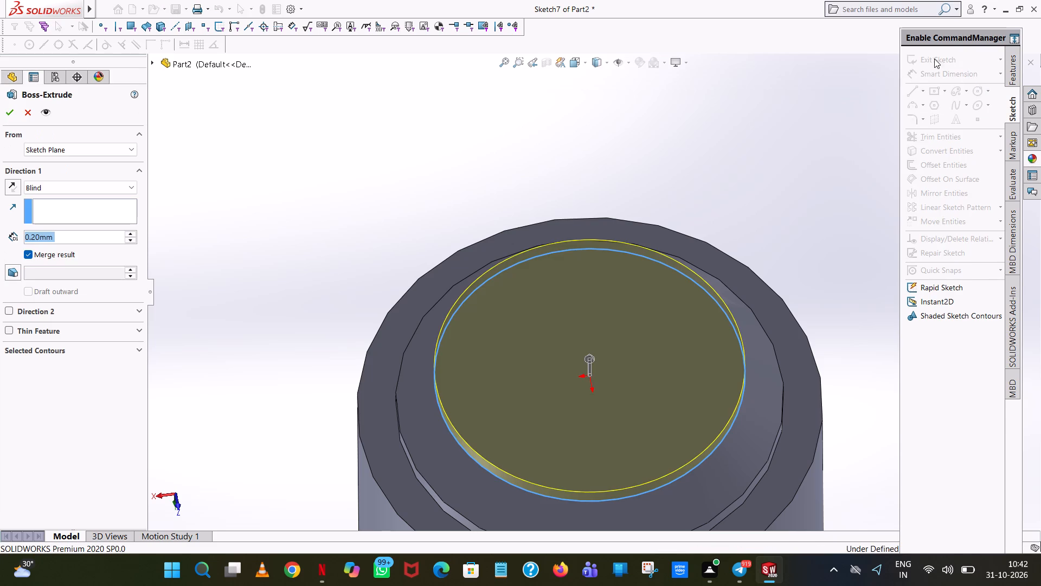
{"action": "left_click", "coordinate": [26, 116]}
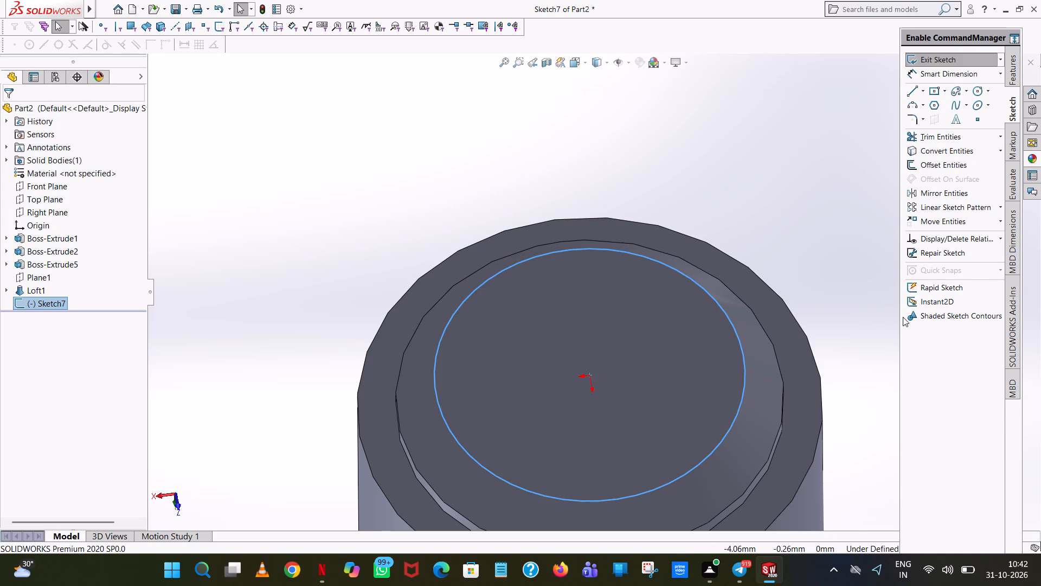
{"action": "left_click", "coordinate": [948, 58]}
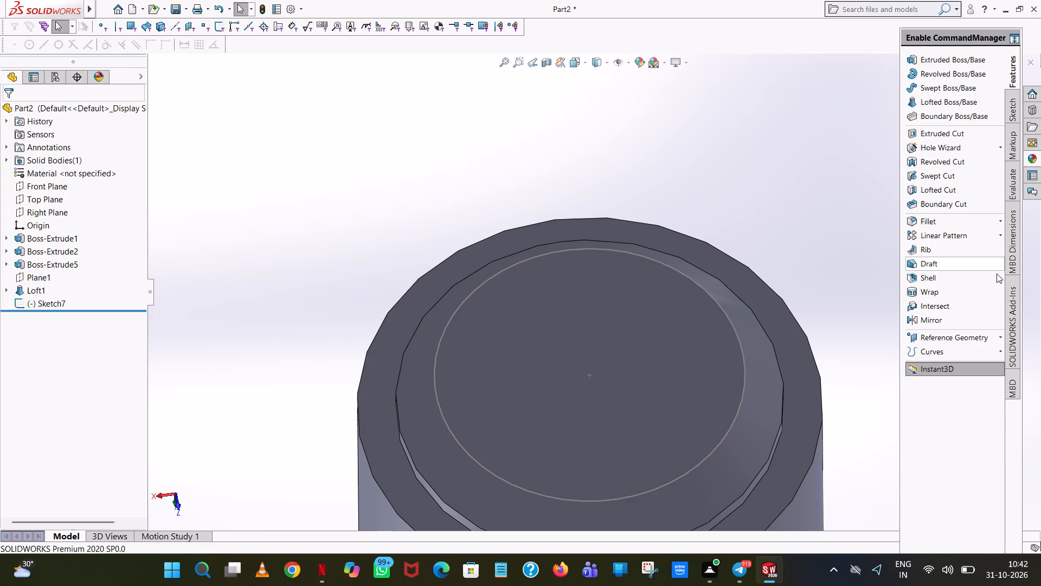
Create a reference plane offset 0.5 mm outward from the loft's small end face.
{"action": "left_click", "coordinate": [979, 338]}
{"action": "left_click", "coordinate": [965, 337]}
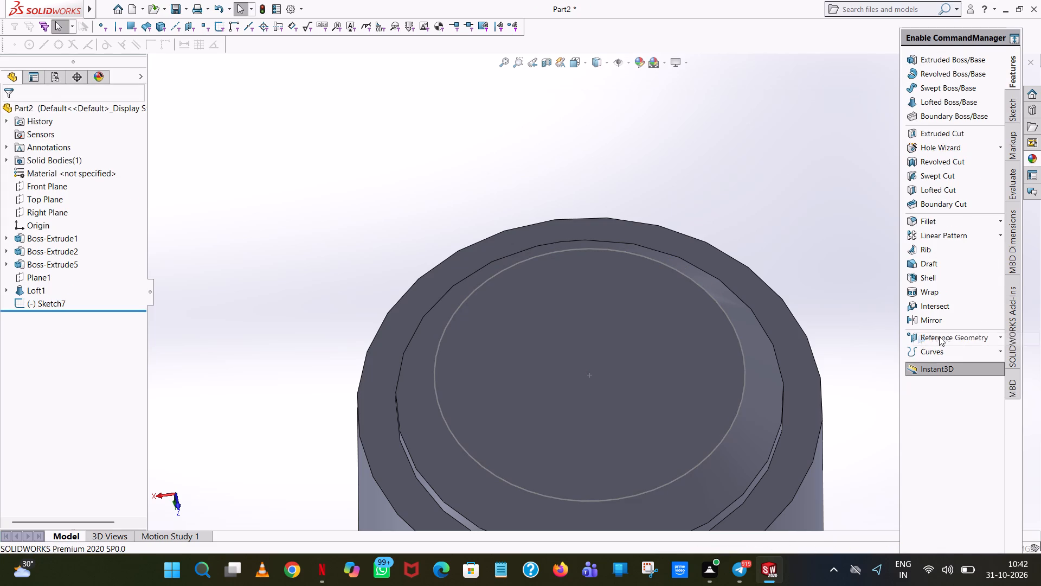
{"action": "left_click", "coordinate": [570, 364]}
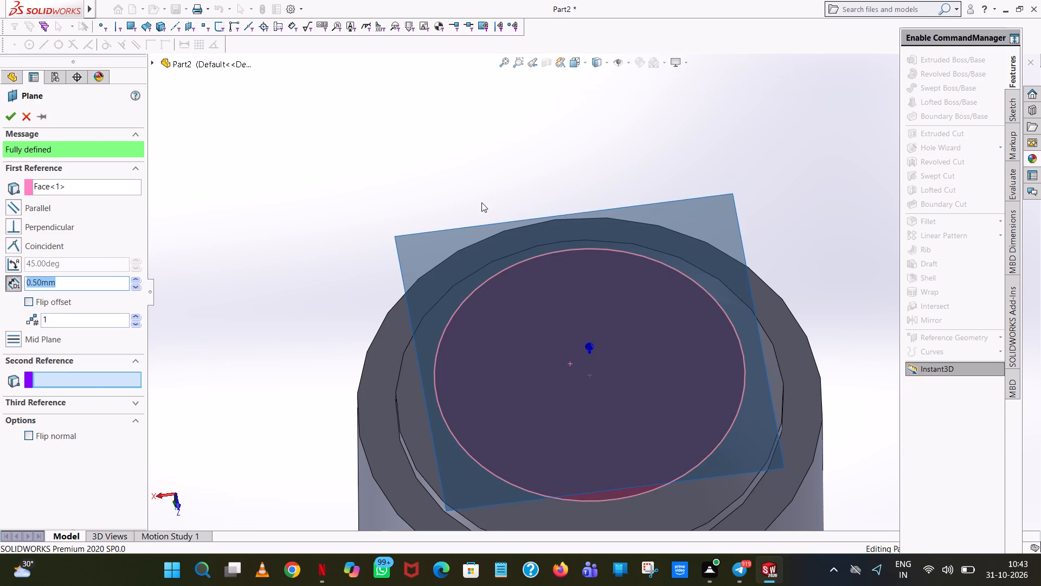
{"action": "middle_click_drag", "start_coordinate": [854, 303], "coordinate": [831, 168]}
{"action": "scroll", "coordinate": [854, 302], "scroll_direction": "up", "scroll_amount": 1}
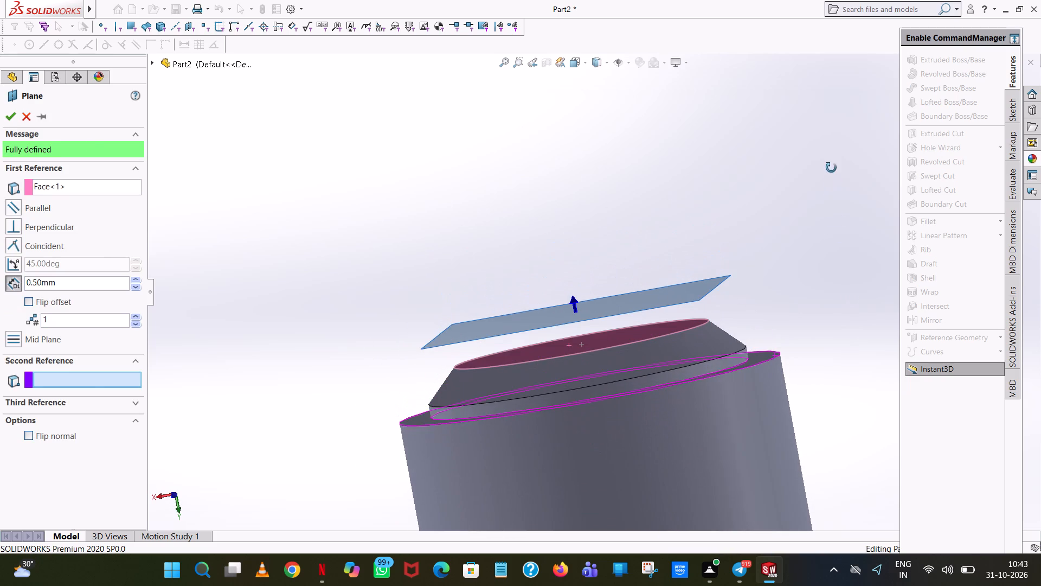
{"action": "middle_click_drag", "start_coordinate": [831, 168], "coordinate": [831, 167]}
{"action": "left_click", "coordinate": [5, 118]}
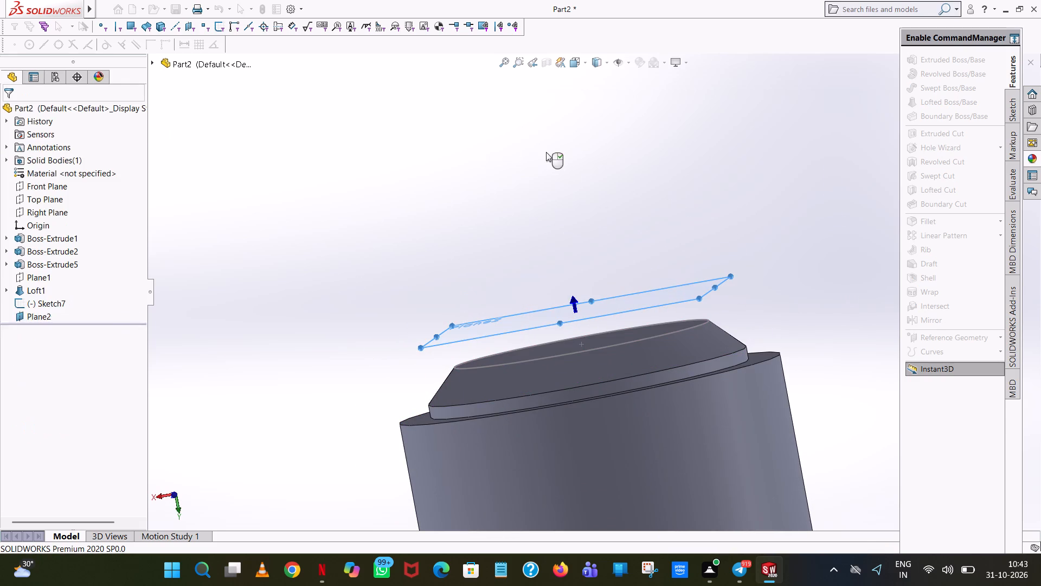
{"action": "left_click", "coordinate": [547, 152]}
{"action": "middle_click_drag", "start_coordinate": [551, 167], "coordinate": [587, 316]}
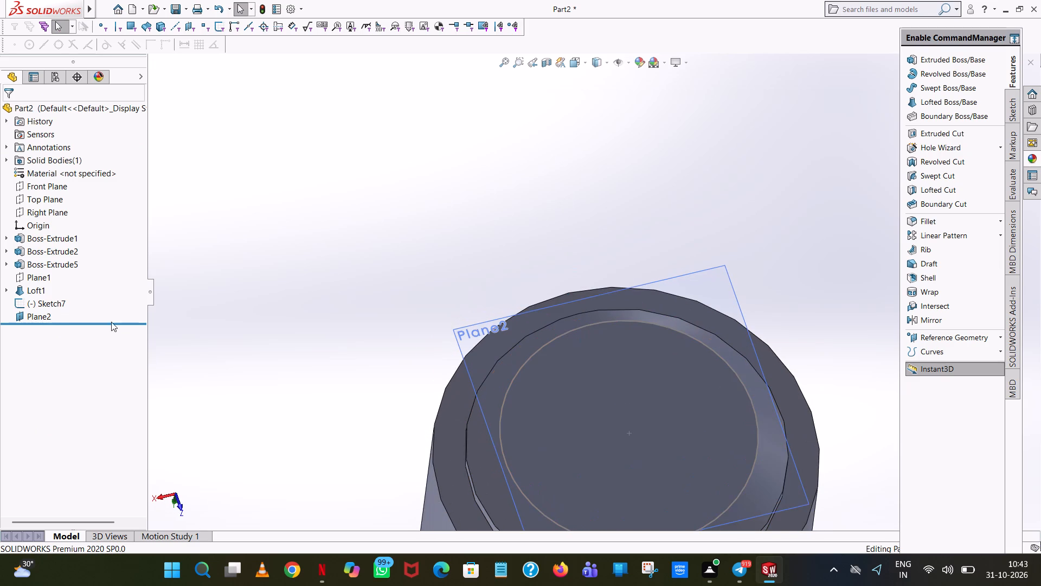
Sketch an origin-centred circle with a 2.5 mm radius on the offset plane Plane2.
{"action": "left_click", "coordinate": [34, 316]}
{"action": "left_click", "coordinate": [45, 302]}
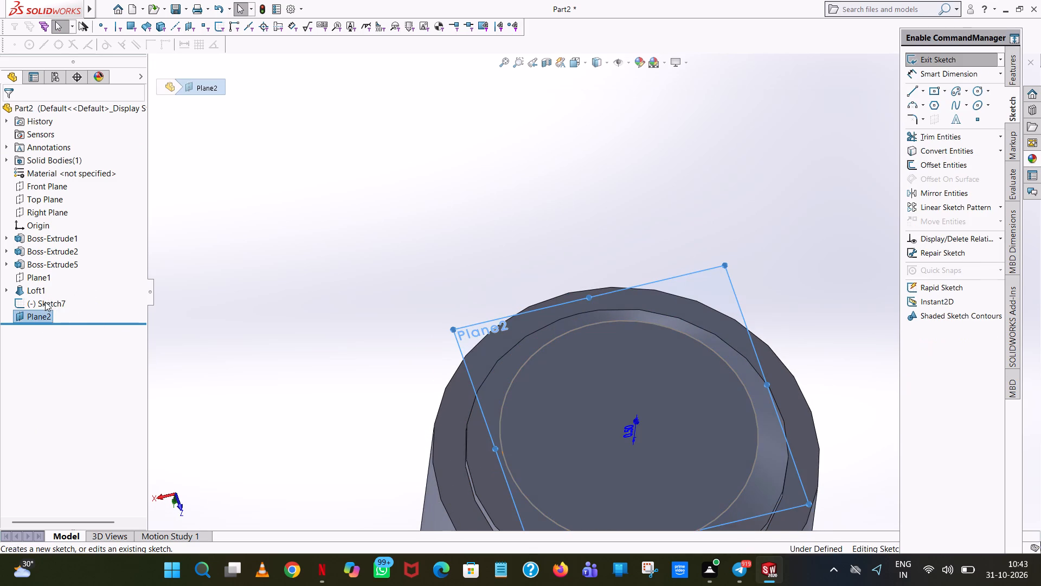
{"action": "scroll", "coordinate": [495, 345], "scroll_direction": "up", "scroll_amount": 2}
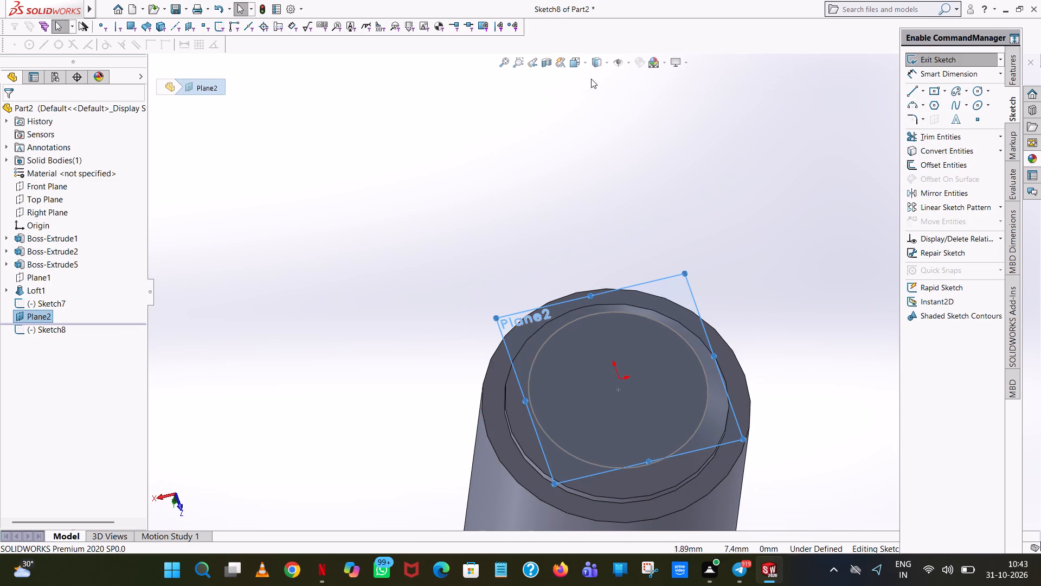
{"action": "left_click", "coordinate": [583, 60]}
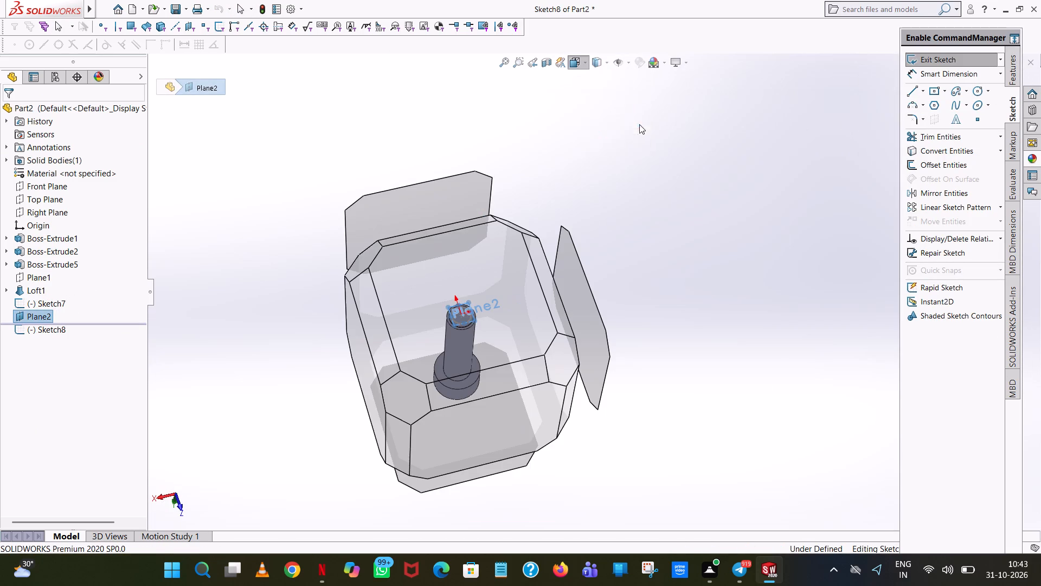
{"action": "left_click", "coordinate": [639, 124]}
{"action": "left_click", "coordinate": [979, 89]}
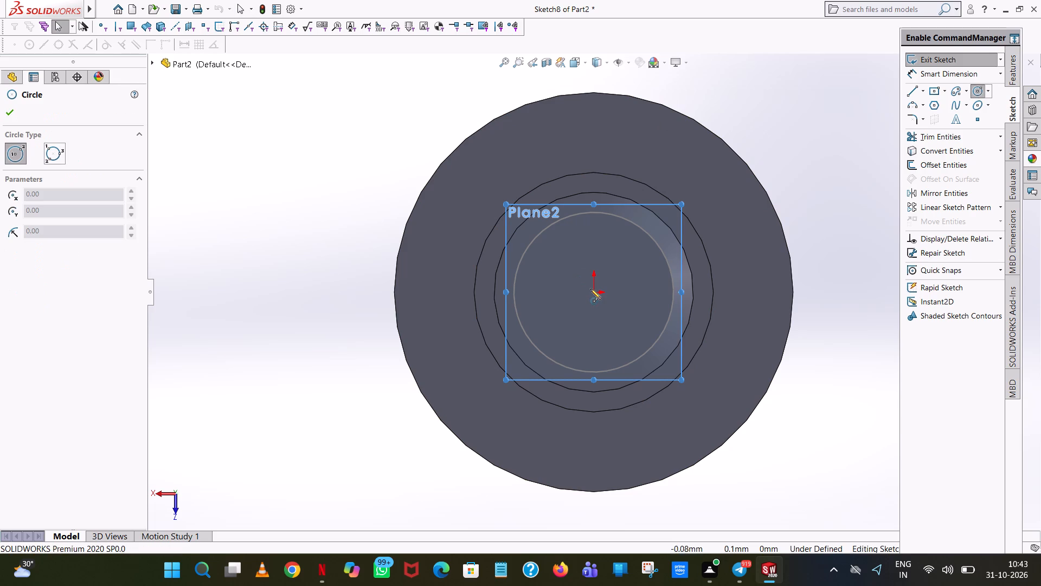
{"action": "left_click", "coordinate": [595, 292]}
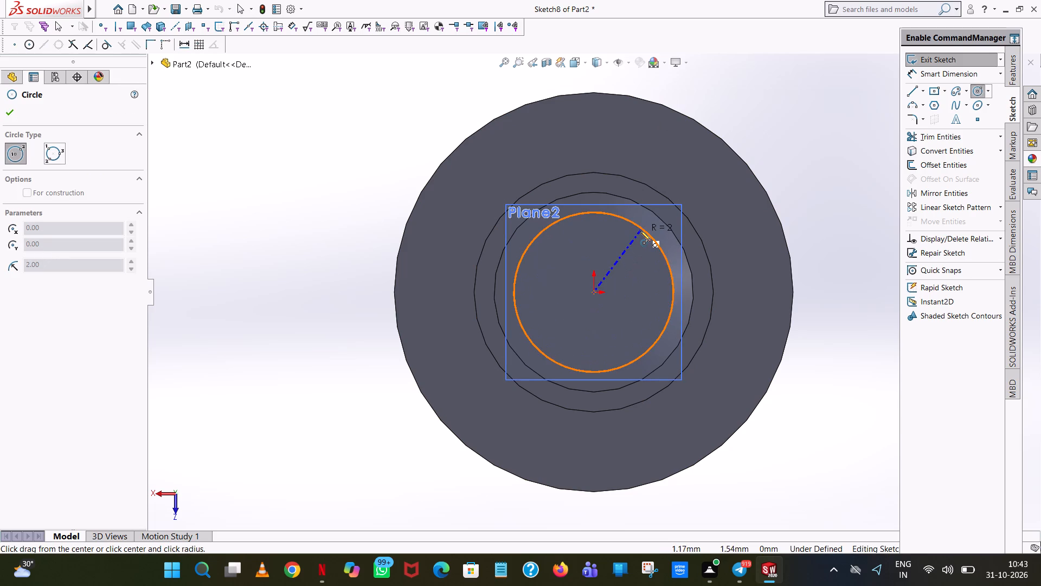
{"action": "left_click", "coordinate": [653, 221]}
{"action": "type", "text": "2.5"}
{"action": "key", "text": "Return"}
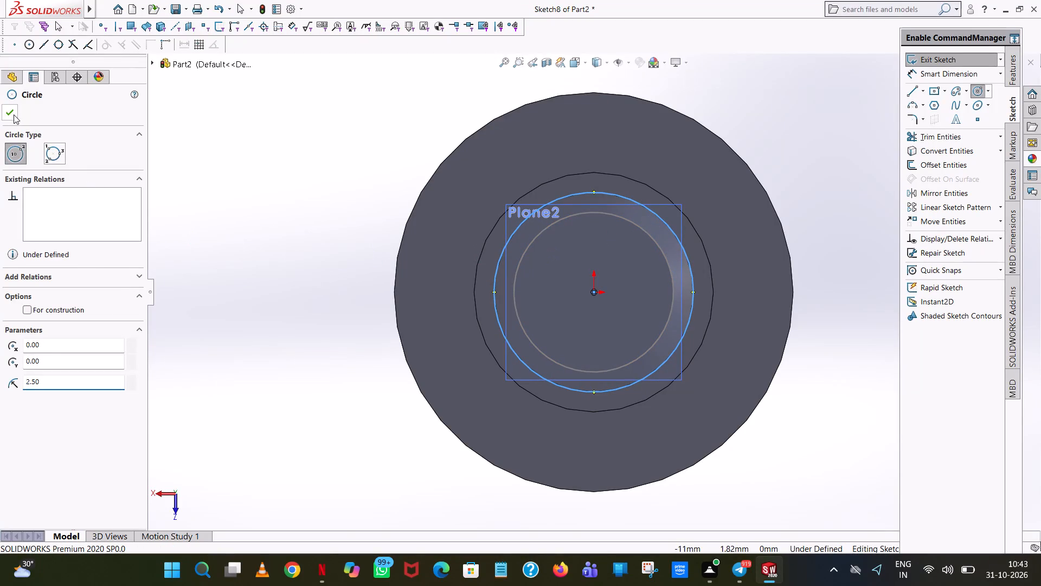
{"action": "left_click", "coordinate": [13, 114]}
{"action": "left_click", "coordinate": [263, 173]}
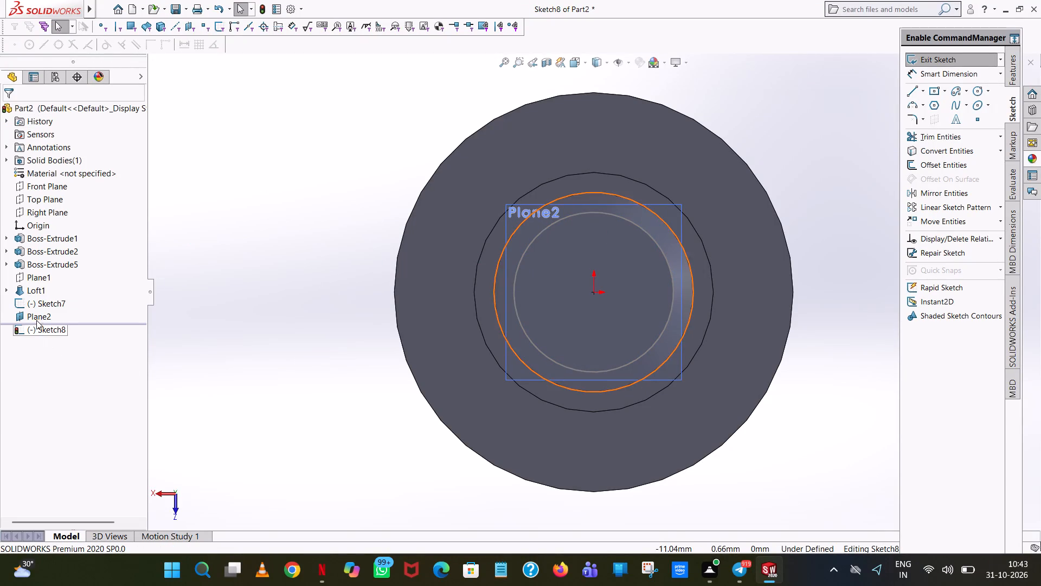
Hide the offset plane Plane2 and exit the 2.5 mm radius circle sketch.
{"action": "right_click", "coordinate": [37, 320]}
{"action": "left_click", "coordinate": [61, 305]}
{"action": "scroll", "coordinate": [217, 361], "scroll_direction": "up", "scroll_amount": 1}
{"action": "middle_click_drag", "start_coordinate": [217, 361], "coordinate": [235, 337]}
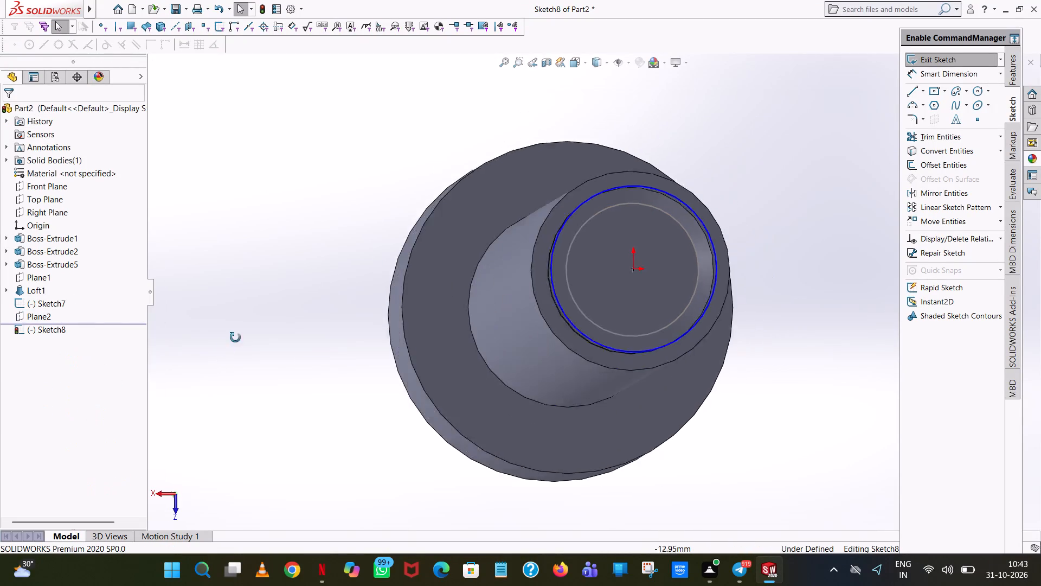
{"action": "middle_click_drag", "start_coordinate": [235, 337], "coordinate": [274, 310]}
{"action": "scroll", "coordinate": [252, 313], "scroll_direction": "up", "scroll_amount": 1}
{"action": "scroll", "coordinate": [523, 263], "scroll_direction": "up", "scroll_amount": 2}
{"action": "left_click", "coordinate": [964, 56]}
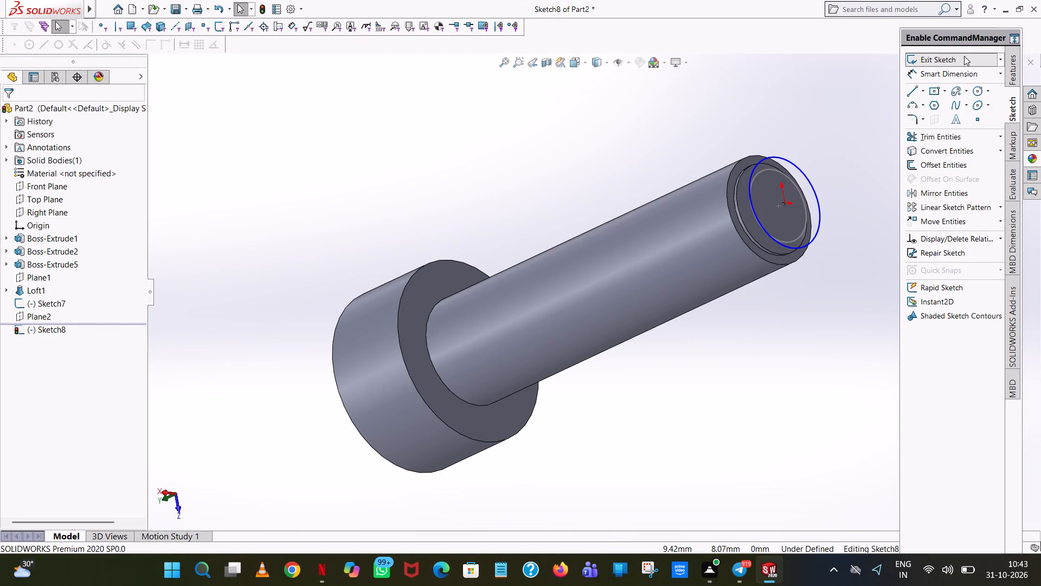
{"action": "left_click", "coordinate": [860, 277]}
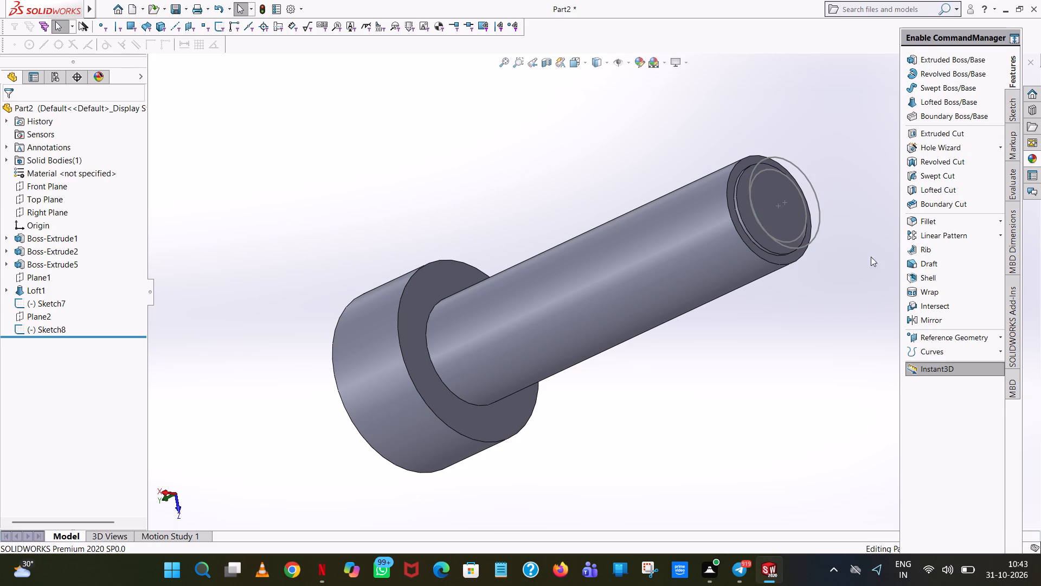
Loft a boss from the circular edge of the first loft's small end face to the 2.5 mm radius circle.
{"action": "left_click", "coordinate": [943, 105]}
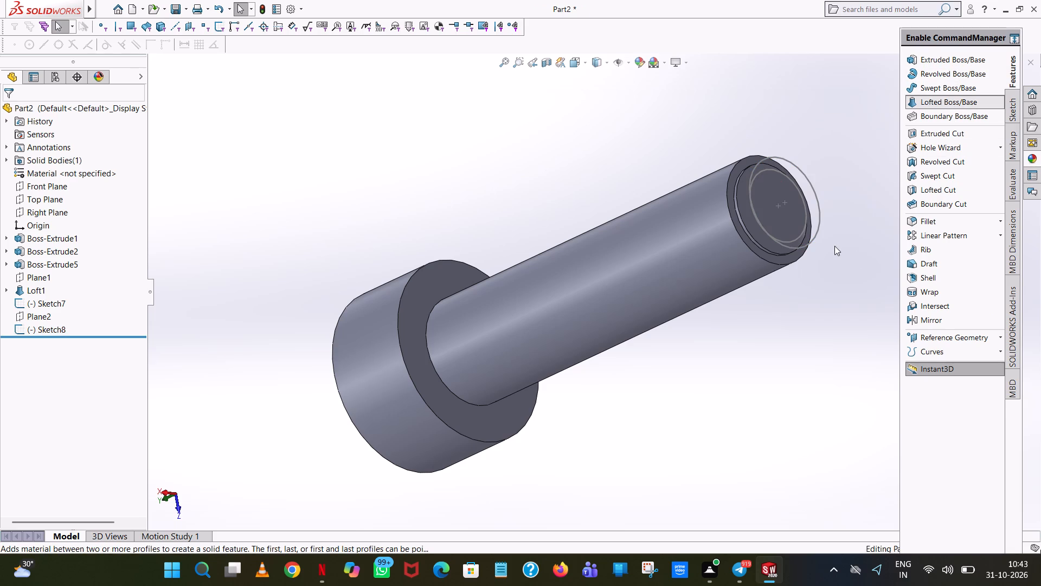
{"action": "scroll", "coordinate": [755, 373], "scroll_direction": "up", "scroll_amount": 1}
{"action": "middle_click_drag", "start_coordinate": [755, 372], "coordinate": [722, 206]}
{"action": "scroll", "coordinate": [722, 206], "scroll_direction": "up", "scroll_amount": 1}
{"action": "scroll", "coordinate": [701, 152], "scroll_direction": "down", "scroll_amount": 4}
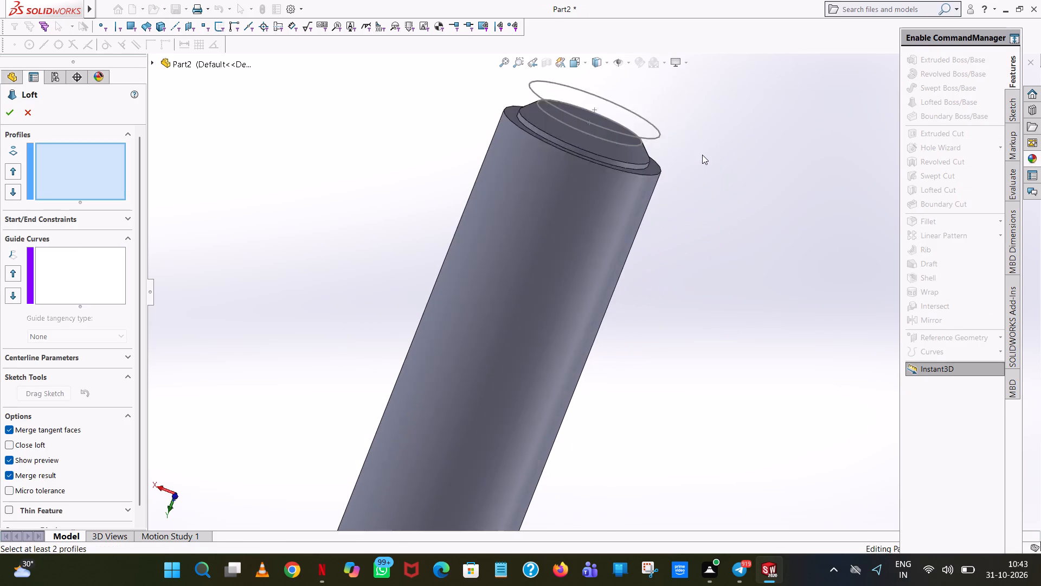
{"action": "scroll", "coordinate": [702, 155], "scroll_direction": "down", "scroll_amount": 4}
{"action": "left_click", "coordinate": [504, 171]}
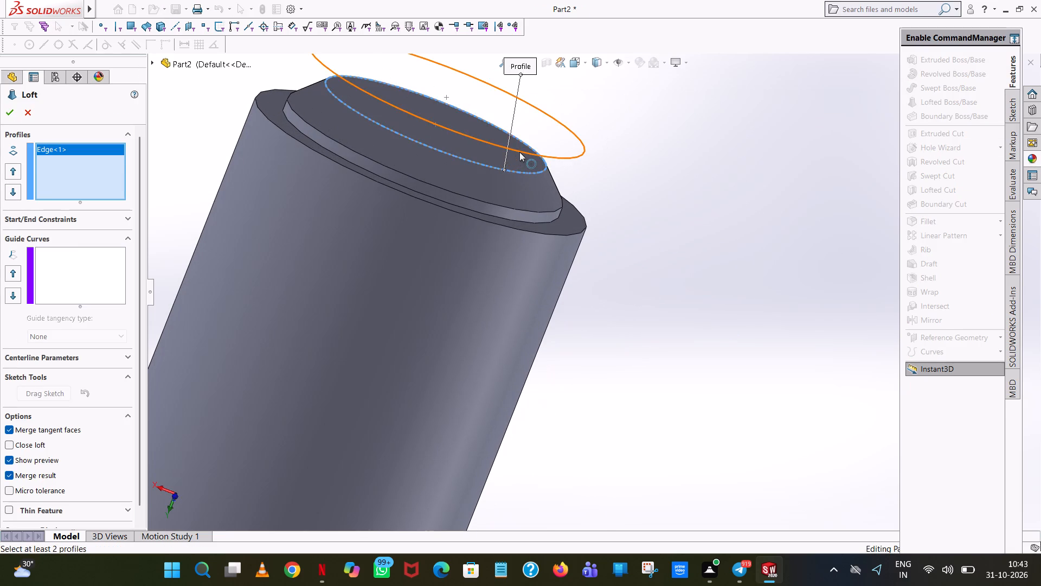
{"action": "left_click", "coordinate": [519, 152]}
{"action": "left_click", "coordinate": [7, 114]}
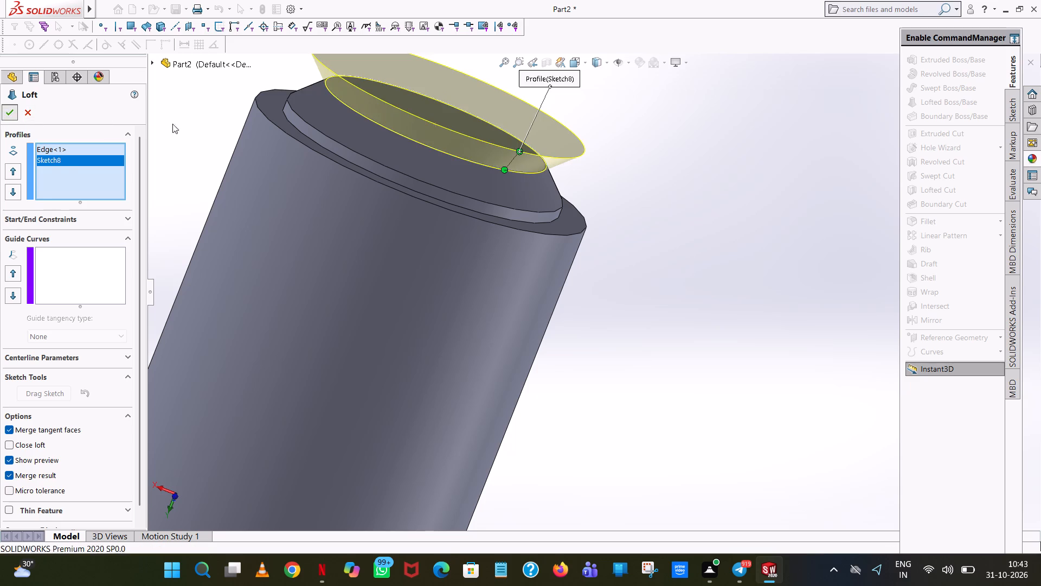
{"action": "left_click", "coordinate": [673, 187]}
Examine the flared loft at the shaft's end from the side and from above.
{"action": "scroll", "coordinate": [667, 187], "scroll_direction": "up", "scroll_amount": 3}
{"action": "middle_click_drag", "start_coordinate": [664, 203], "coordinate": [668, 394]}
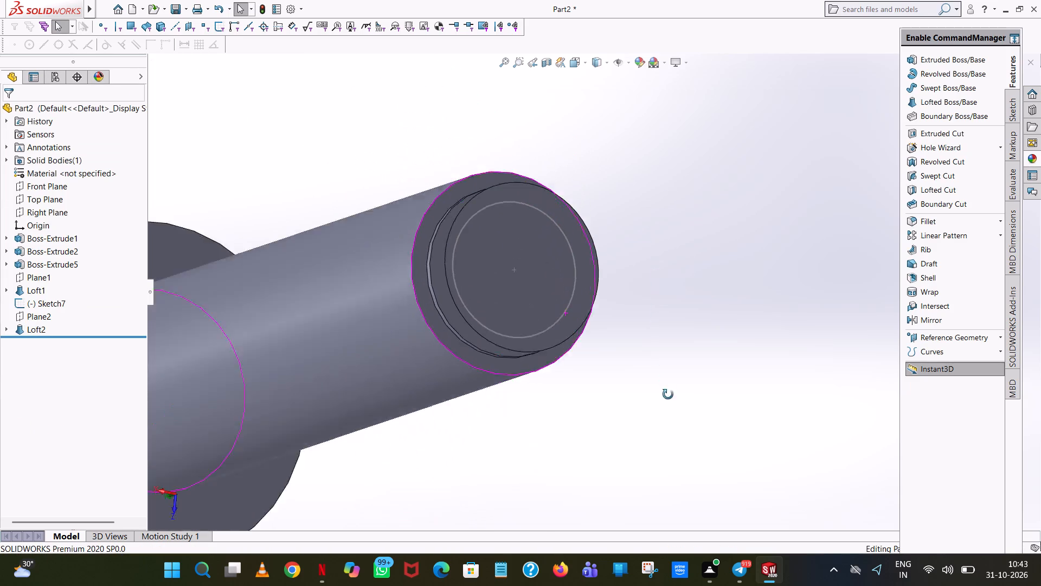
{"action": "middle_click_drag", "start_coordinate": [668, 394], "coordinate": [724, 285]}
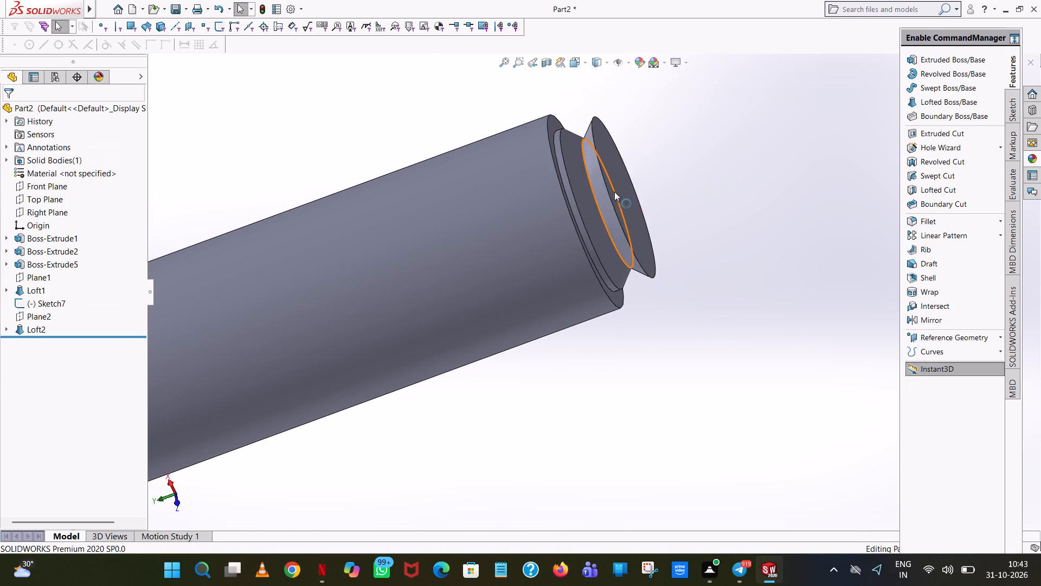
{"action": "middle_click_drag", "start_coordinate": [682, 179], "coordinate": [582, 82]}
{"action": "scroll", "coordinate": [641, 186], "scroll_direction": "up", "scroll_amount": 1}
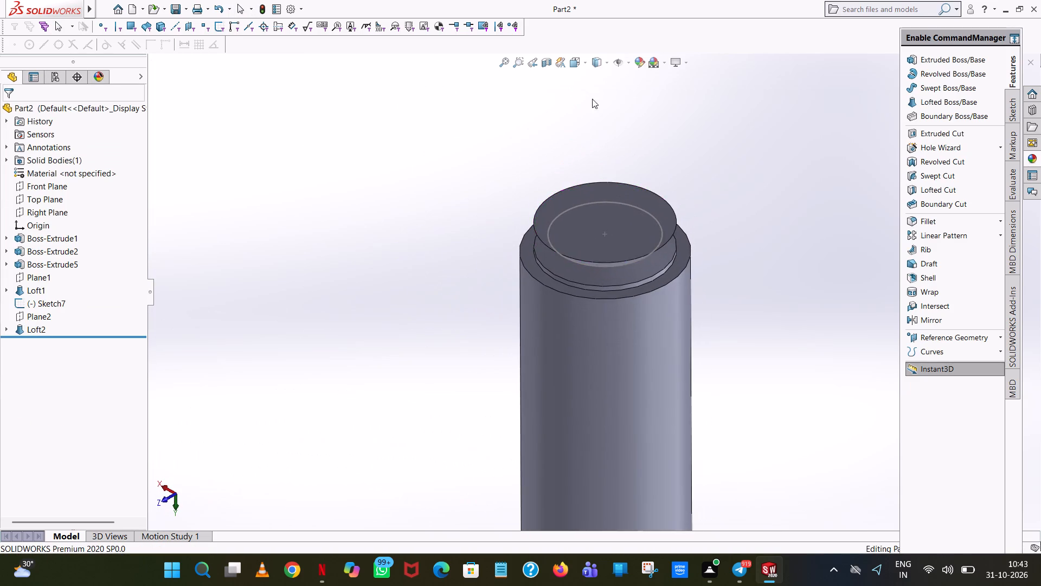
{"action": "middle_click_drag", "start_coordinate": [618, 273], "coordinate": [621, 190]}
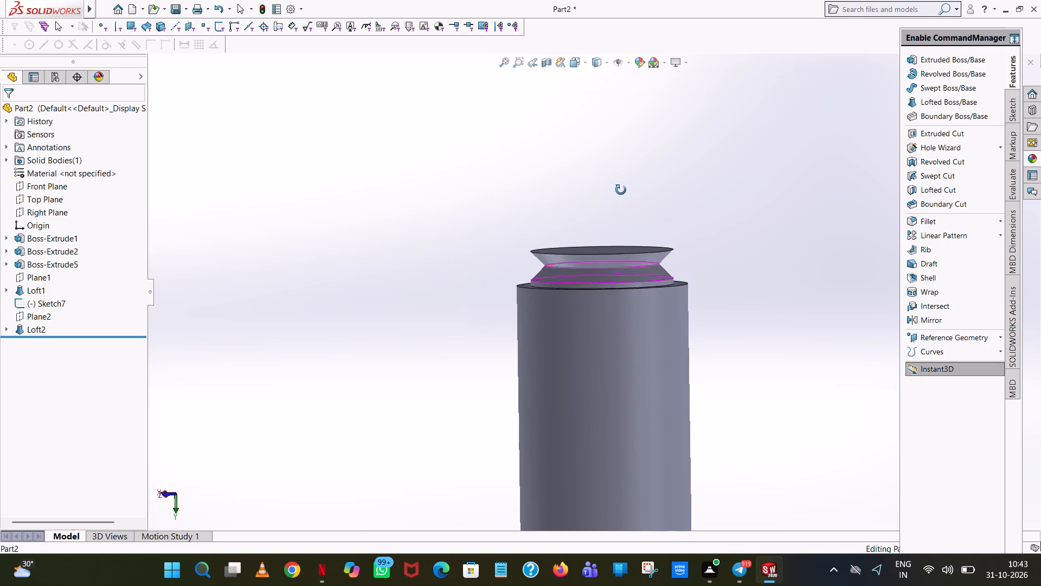
{"action": "middle_click_drag", "start_coordinate": [621, 190], "coordinate": [621, 193]}
{"action": "scroll", "coordinate": [627, 222], "scroll_direction": "down", "scroll_amount": 8}
{"action": "middle_click_drag", "start_coordinate": [597, 347], "coordinate": [606, 417]}
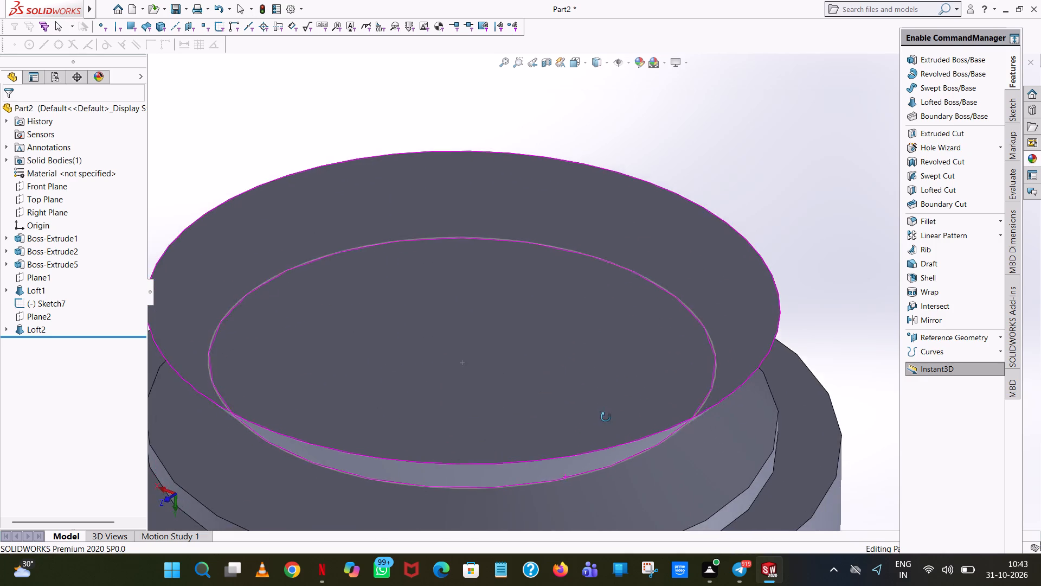
{"action": "middle_click_drag", "start_coordinate": [606, 417], "coordinate": [610, 447]}
{"action": "scroll", "coordinate": [610, 447], "scroll_direction": "up", "scroll_amount": 6}
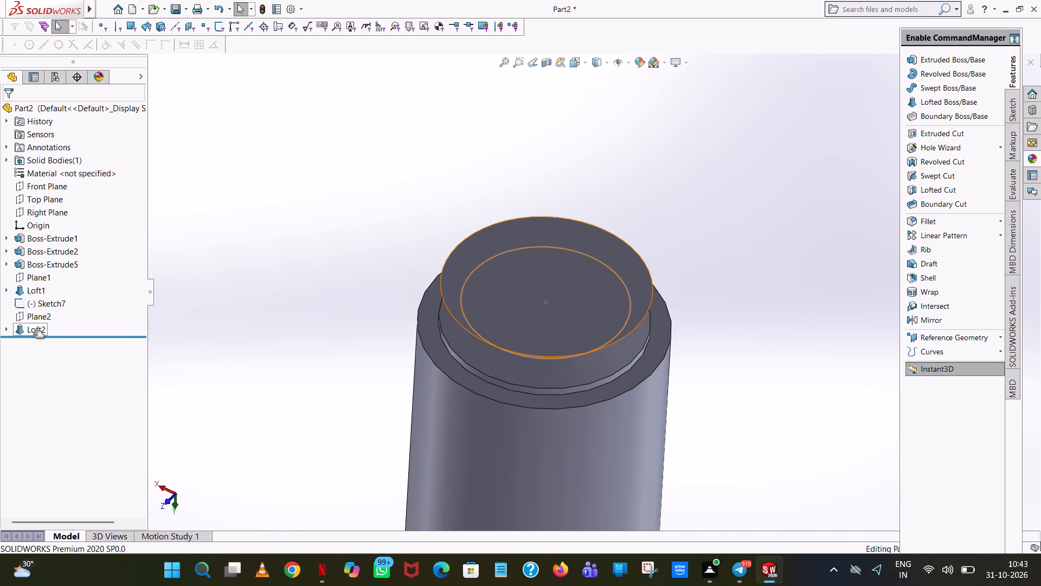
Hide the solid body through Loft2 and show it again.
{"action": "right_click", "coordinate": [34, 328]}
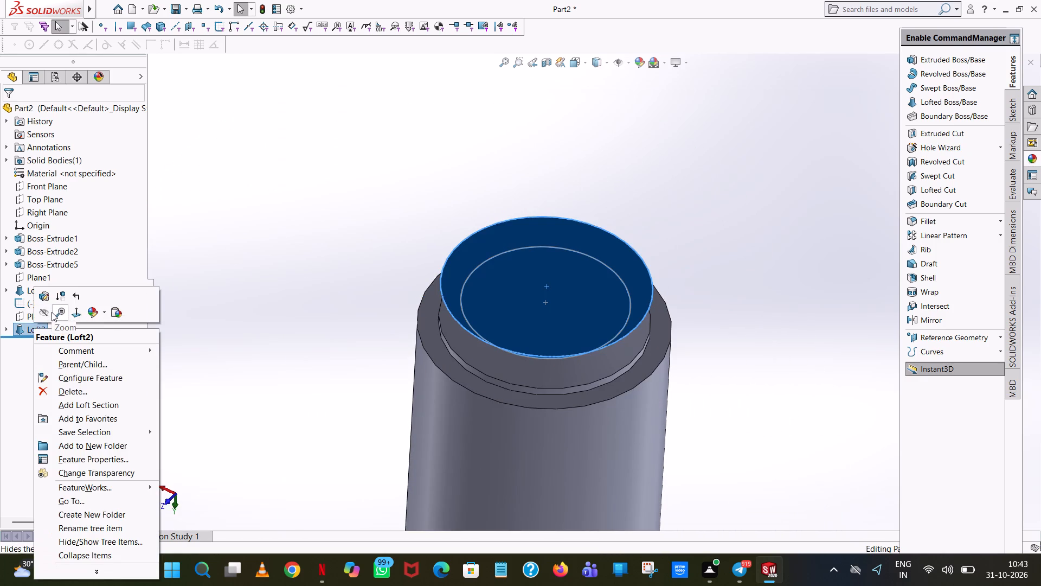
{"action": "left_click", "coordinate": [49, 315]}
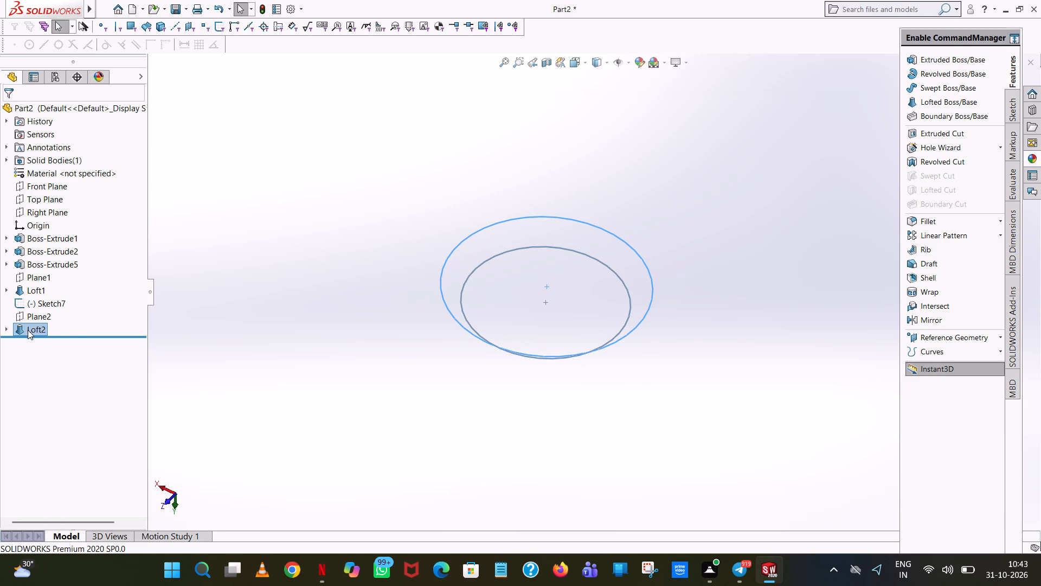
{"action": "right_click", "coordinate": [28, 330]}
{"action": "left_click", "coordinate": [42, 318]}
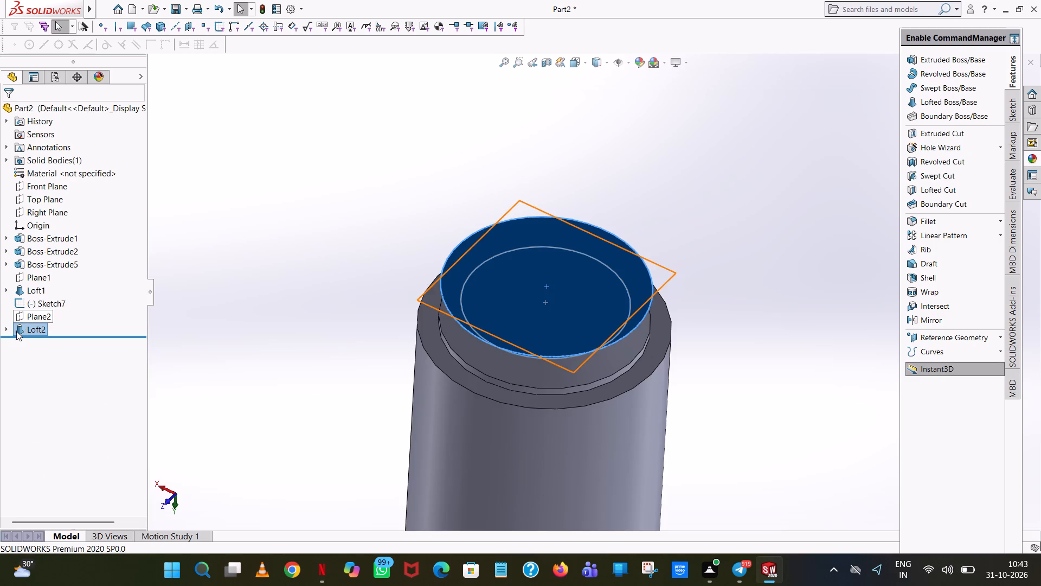
Show the 2.5 mm radius circle sketch, Sketch8, contained in Loft2.
{"action": "left_click", "coordinate": [7, 328]}
{"action": "left_click", "coordinate": [44, 337]}
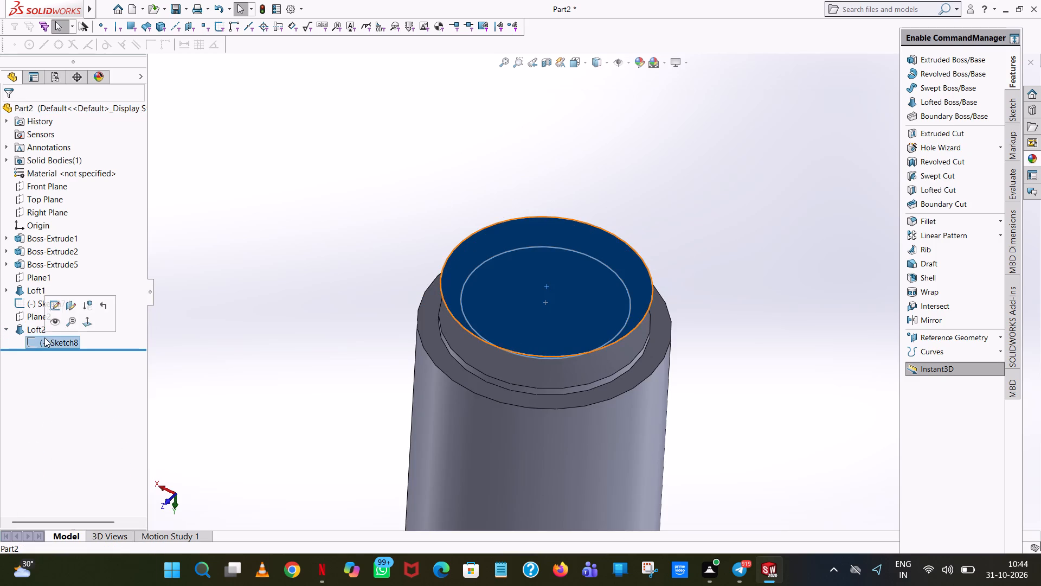
{"action": "right_click", "coordinate": [44, 337]}
{"action": "left_click", "coordinate": [54, 324]}
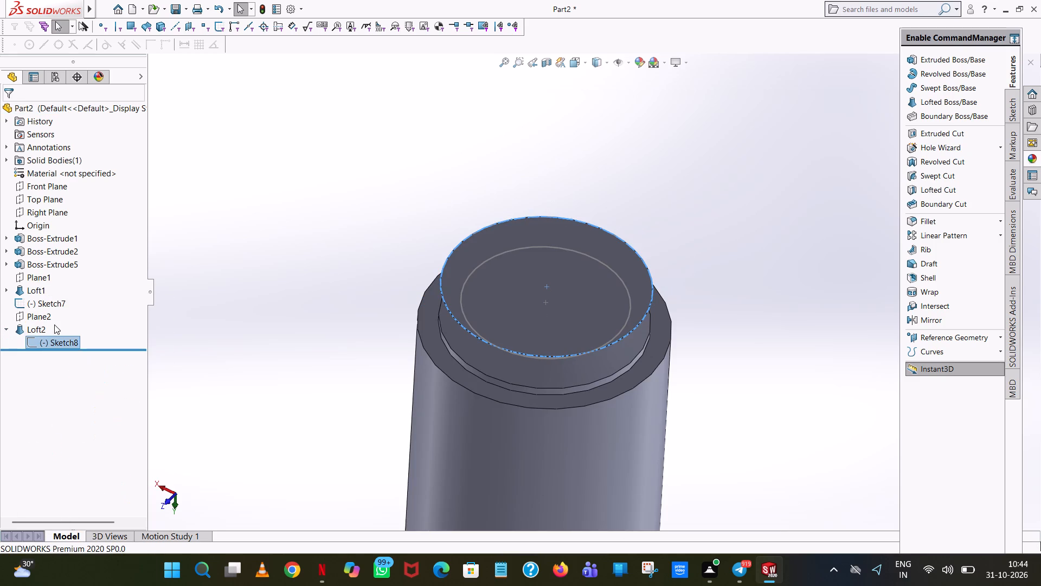
{"action": "left_click", "coordinate": [217, 310]}
Examine the two lofted sections at the shaft's end from several angles, including the opposite side.
{"action": "scroll", "coordinate": [211, 322], "scroll_direction": "up", "scroll_amount": 1}
{"action": "middle_click_drag", "start_coordinate": [211, 322], "coordinate": [245, 208]}
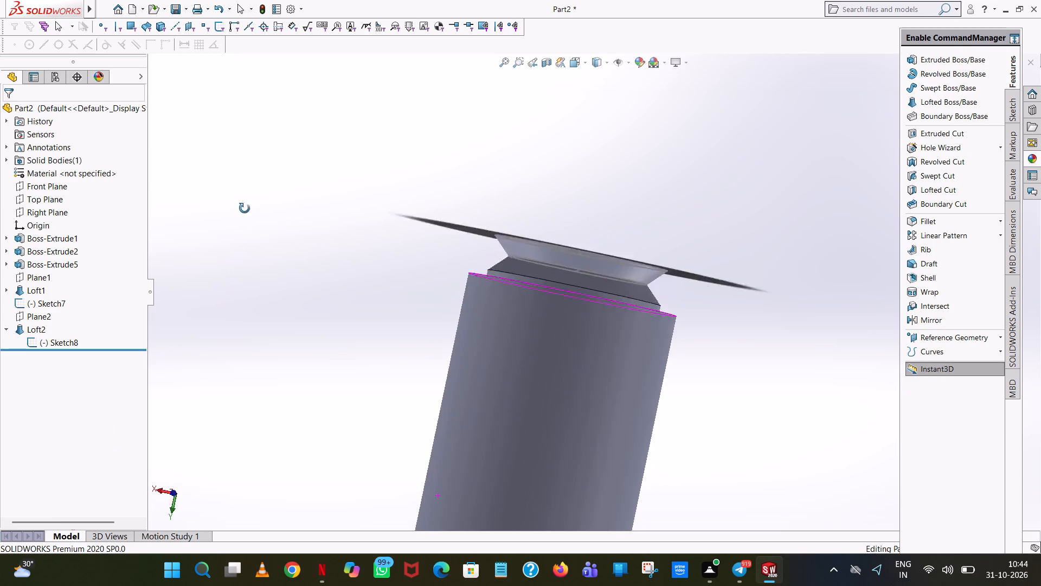
{"action": "middle_click_drag", "start_coordinate": [245, 208], "coordinate": [246, 271]}
{"action": "middle_click_drag", "start_coordinate": [568, 200], "coordinate": [609, 191]}
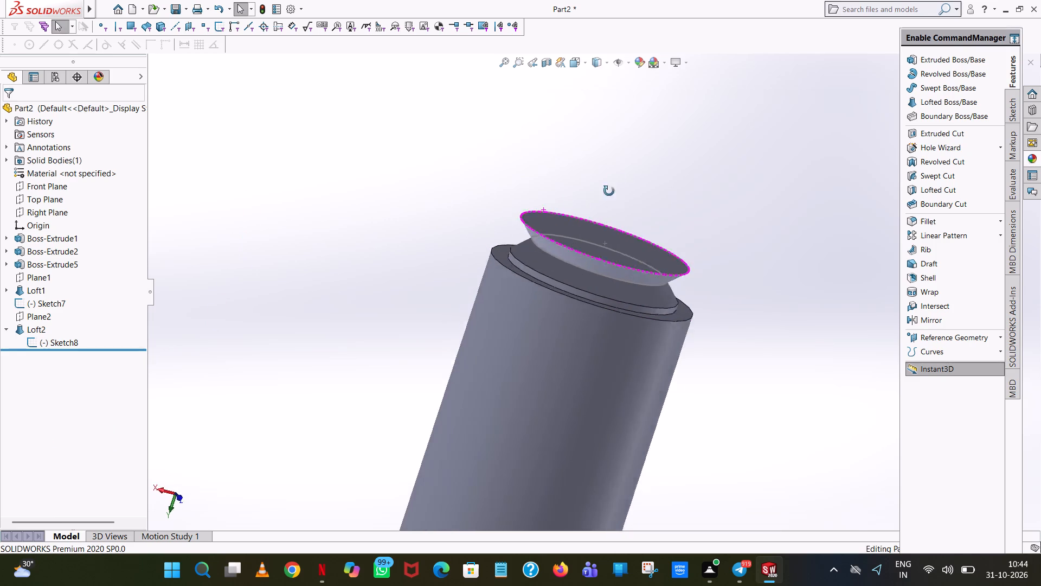
{"action": "middle_click_drag", "start_coordinate": [609, 191], "coordinate": [707, 0]}
{"action": "scroll", "coordinate": [679, 40], "scroll_direction": "up", "scroll_amount": 1}
{"action": "middle_click_drag", "start_coordinate": [749, 241], "coordinate": [775, 157]}
{"action": "scroll", "coordinate": [767, 158], "scroll_direction": "up", "scroll_amount": 1}
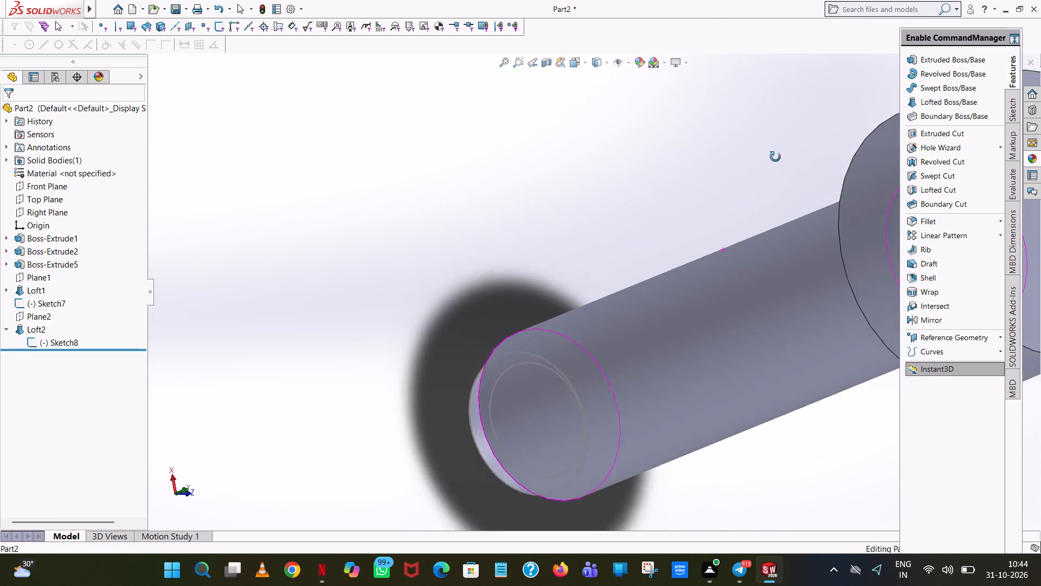
{"action": "middle_click_drag", "start_coordinate": [775, 157], "coordinate": [841, 181]}
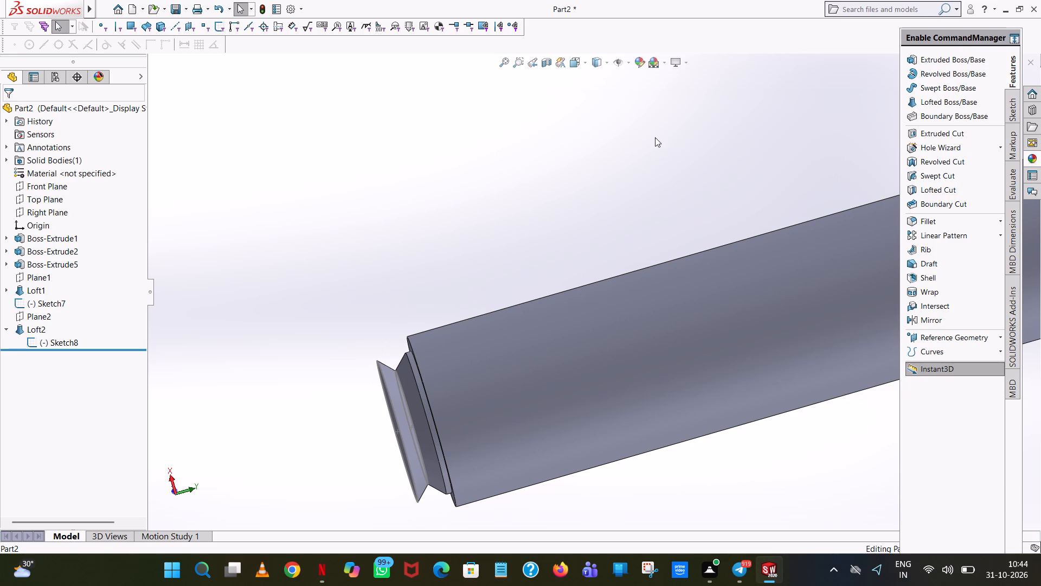
Start a linear pattern of Loft1, with the shaft-end collar's face as Direction 1 and Loft2's flared face as Direction 2.
{"action": "left_click", "coordinate": [1002, 233]}
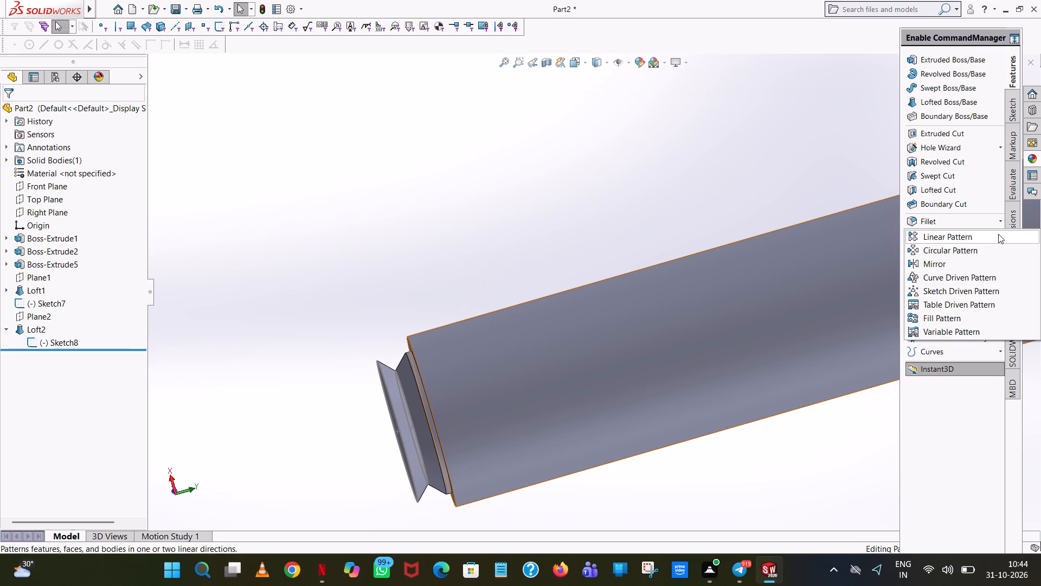
{"action": "left_click", "coordinate": [995, 235]}
{"action": "scroll", "coordinate": [445, 379], "scroll_direction": "down", "scroll_amount": 3}
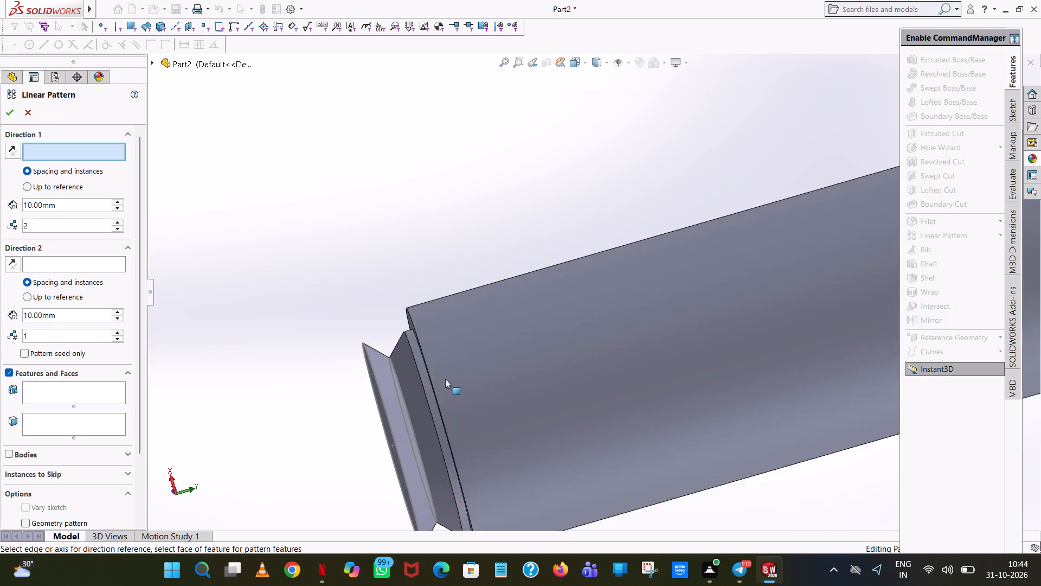
{"action": "scroll", "coordinate": [445, 379], "scroll_direction": "down", "scroll_amount": 2}
{"action": "left_click", "coordinate": [442, 366]}
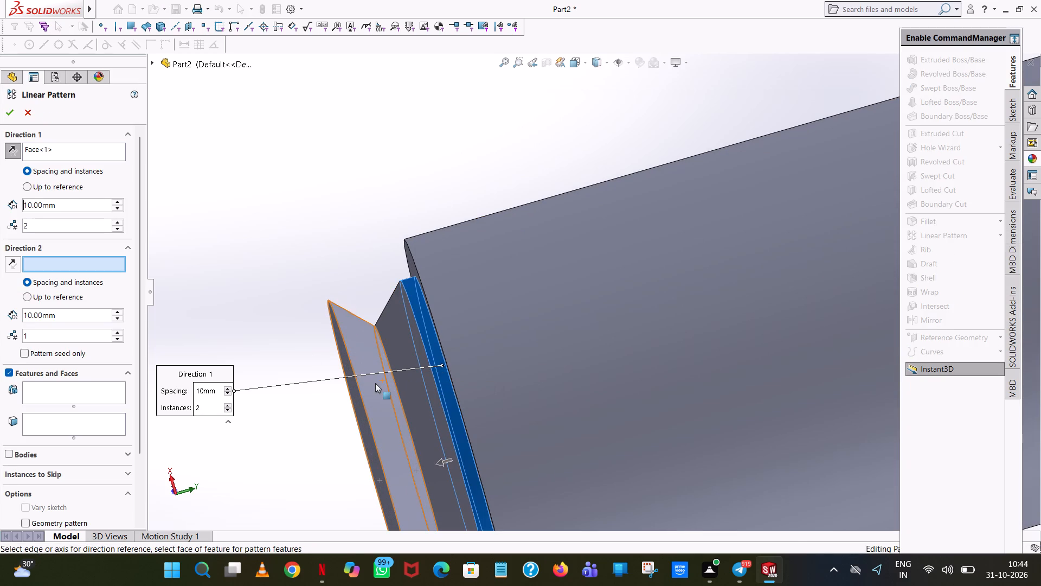
{"action": "left_click", "coordinate": [374, 383]}
{"action": "left_click", "coordinate": [401, 361]}
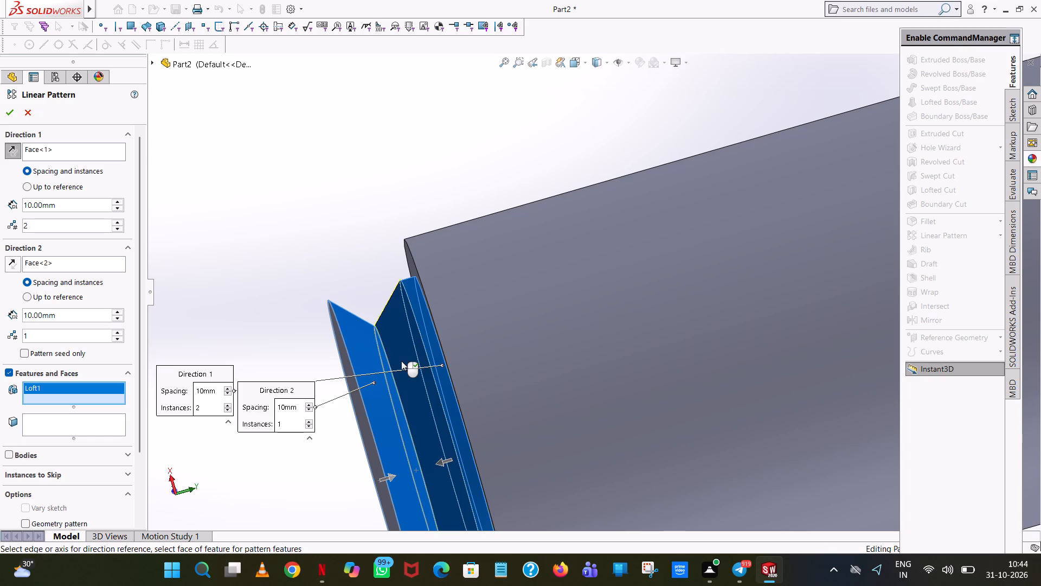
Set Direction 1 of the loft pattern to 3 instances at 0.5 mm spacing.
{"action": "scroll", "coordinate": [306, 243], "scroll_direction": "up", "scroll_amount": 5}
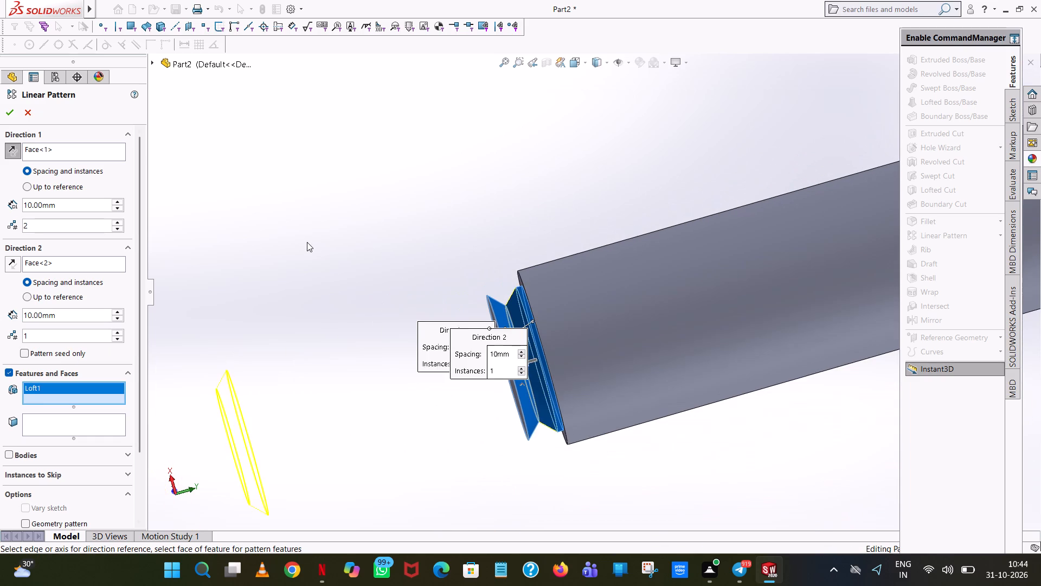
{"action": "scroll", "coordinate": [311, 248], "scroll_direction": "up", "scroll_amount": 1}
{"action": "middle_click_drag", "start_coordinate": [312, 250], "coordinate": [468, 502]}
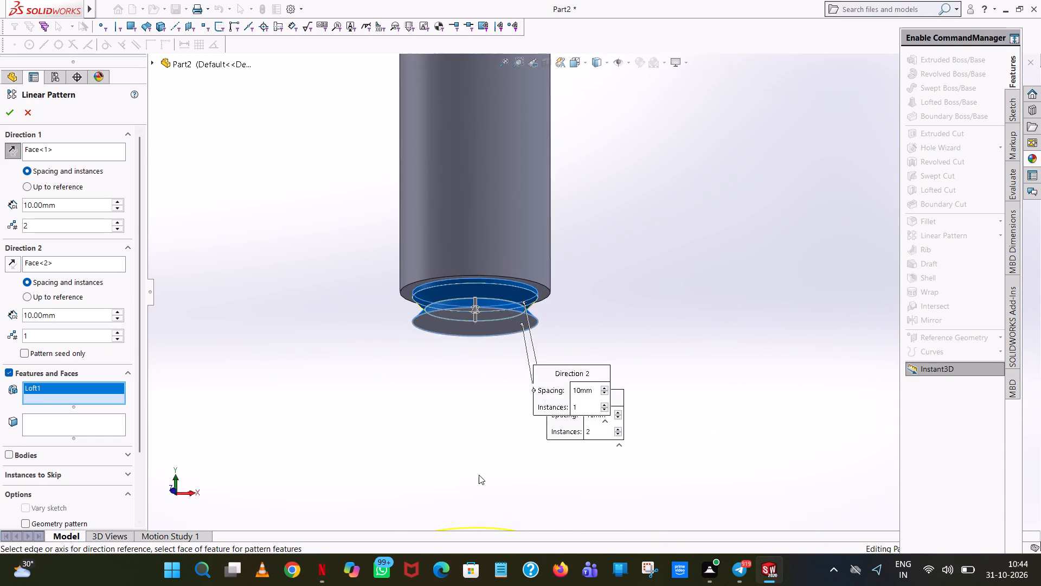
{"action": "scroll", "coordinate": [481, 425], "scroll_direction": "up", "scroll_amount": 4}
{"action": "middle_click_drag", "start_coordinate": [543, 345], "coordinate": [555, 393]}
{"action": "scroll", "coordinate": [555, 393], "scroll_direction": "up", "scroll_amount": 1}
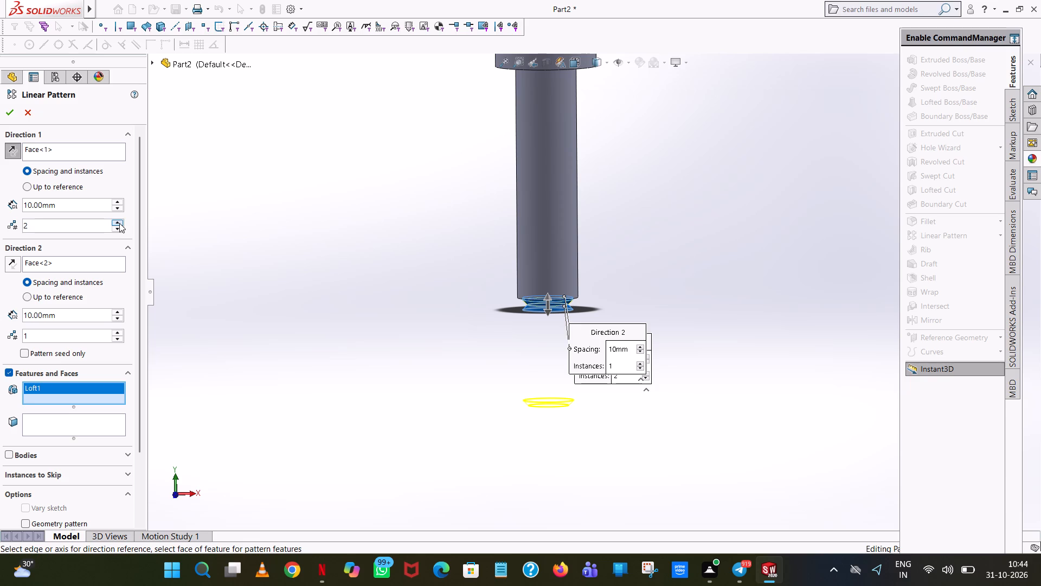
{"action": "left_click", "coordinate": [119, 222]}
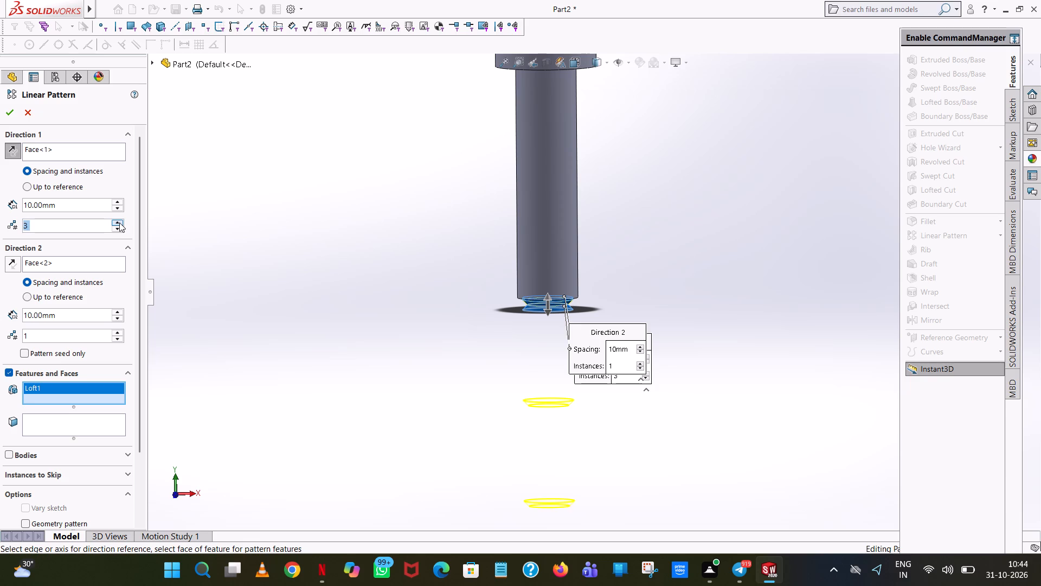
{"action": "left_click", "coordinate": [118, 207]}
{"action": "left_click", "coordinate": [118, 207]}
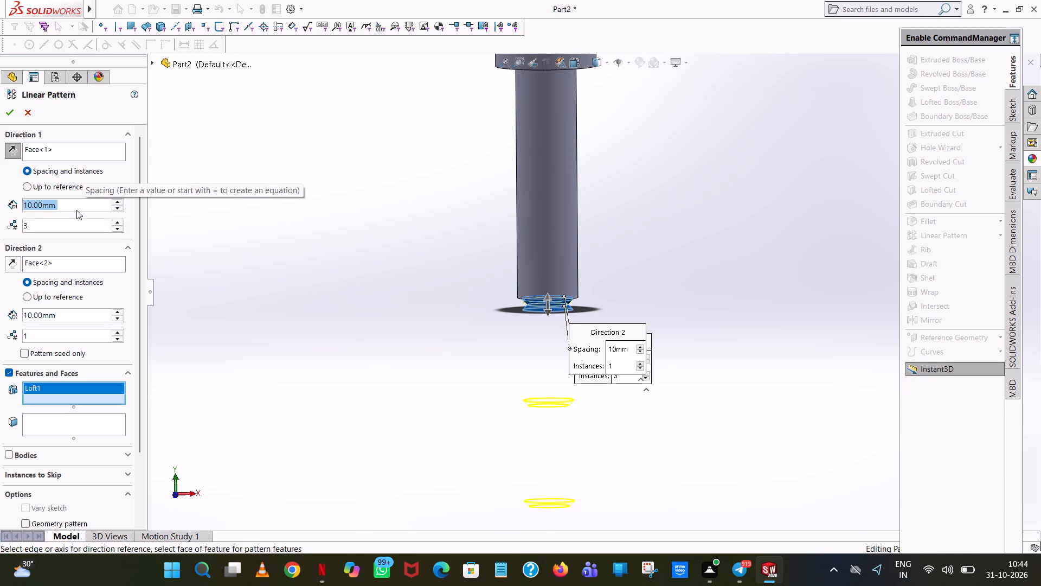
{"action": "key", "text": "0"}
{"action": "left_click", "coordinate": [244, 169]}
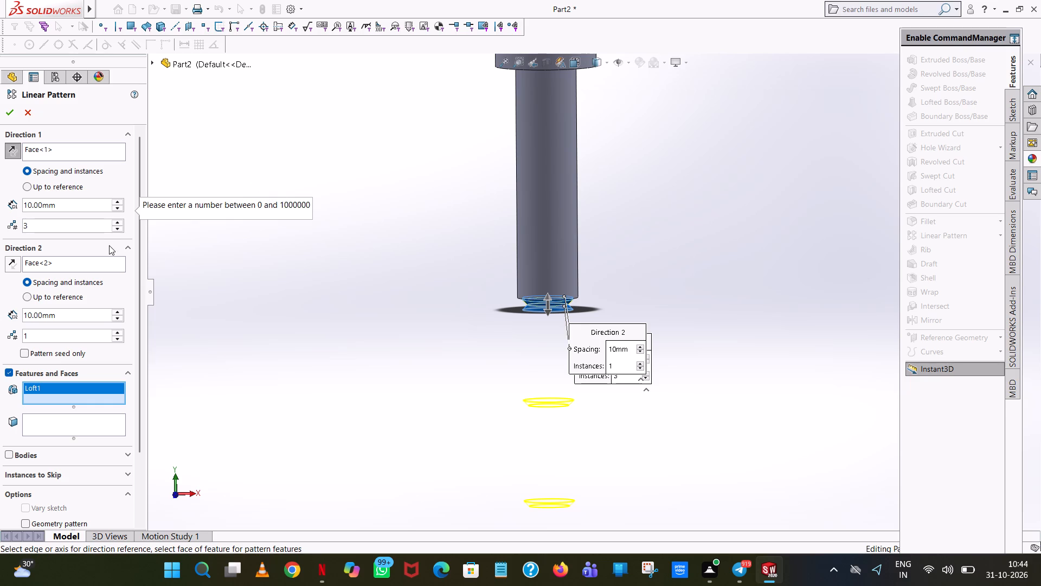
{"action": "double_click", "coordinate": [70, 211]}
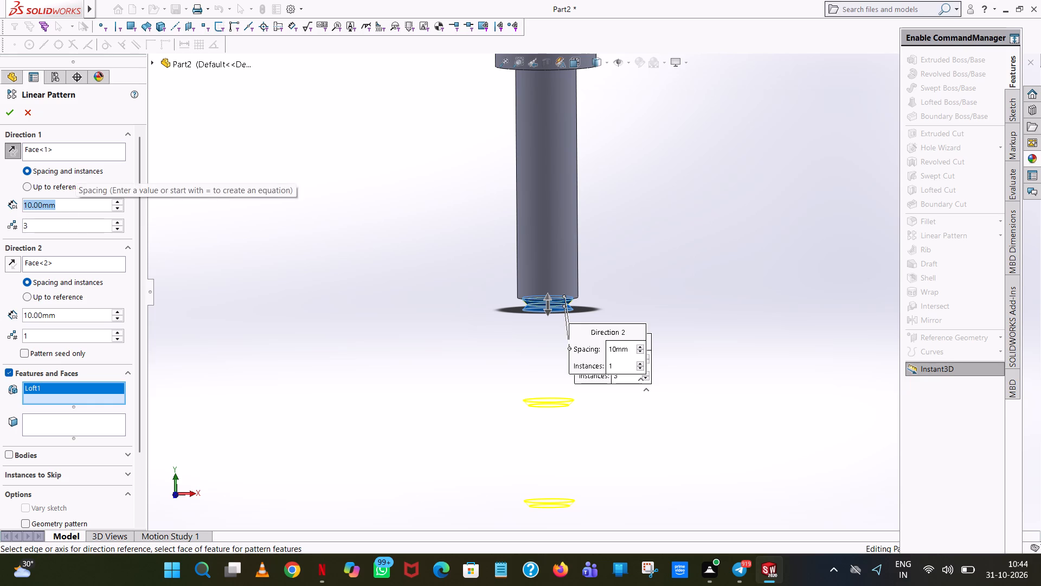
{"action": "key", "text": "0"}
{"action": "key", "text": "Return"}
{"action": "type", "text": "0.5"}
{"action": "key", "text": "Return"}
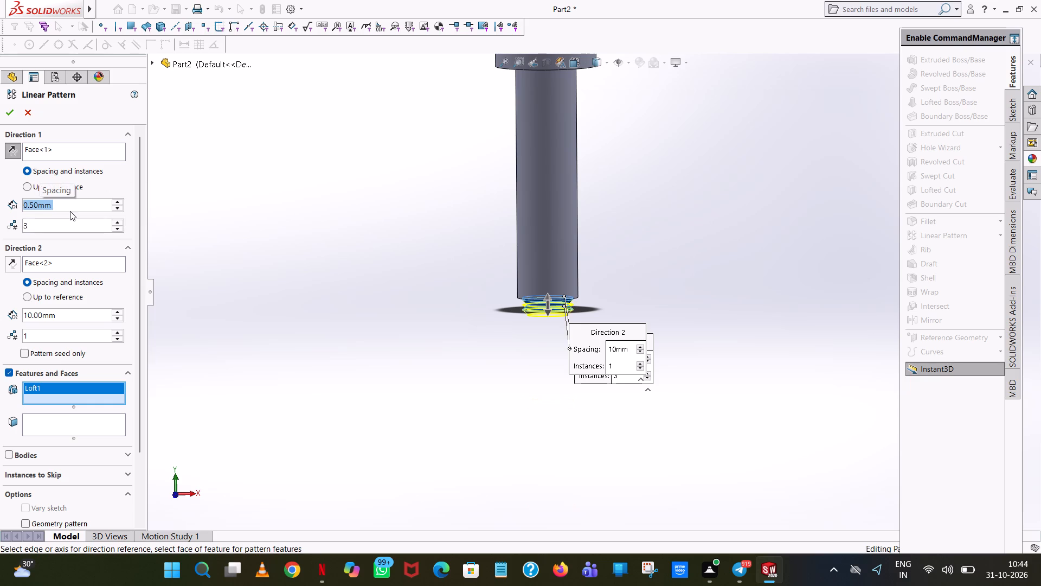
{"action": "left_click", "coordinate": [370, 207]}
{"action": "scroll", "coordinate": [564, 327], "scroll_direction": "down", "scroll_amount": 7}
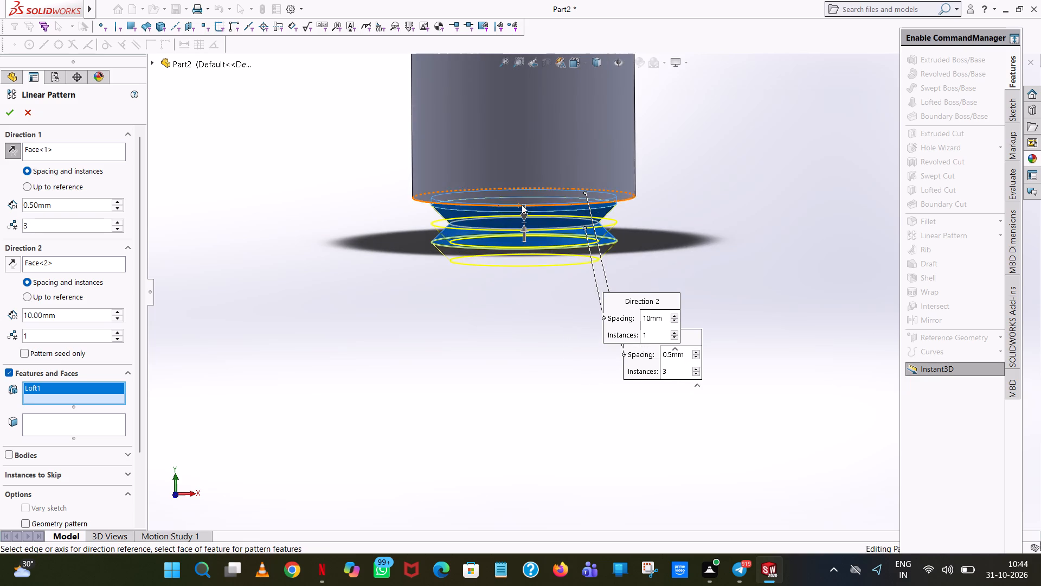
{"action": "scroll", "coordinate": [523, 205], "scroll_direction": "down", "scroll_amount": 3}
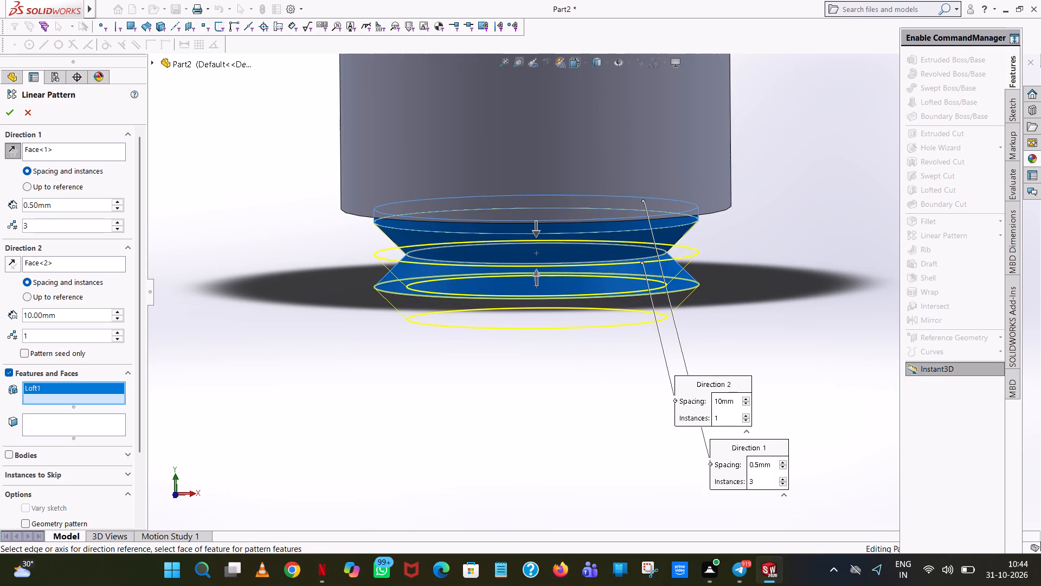
Set the Direction 1 spacing of the loft pattern to 1 mm.
{"action": "double_click", "coordinate": [62, 205]}
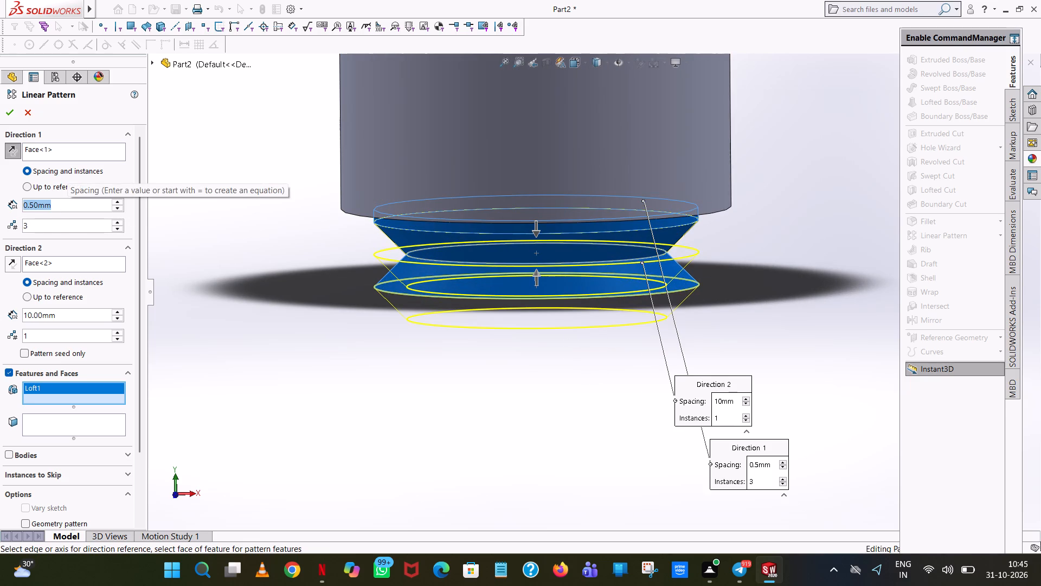
{"action": "key", "text": "1"}
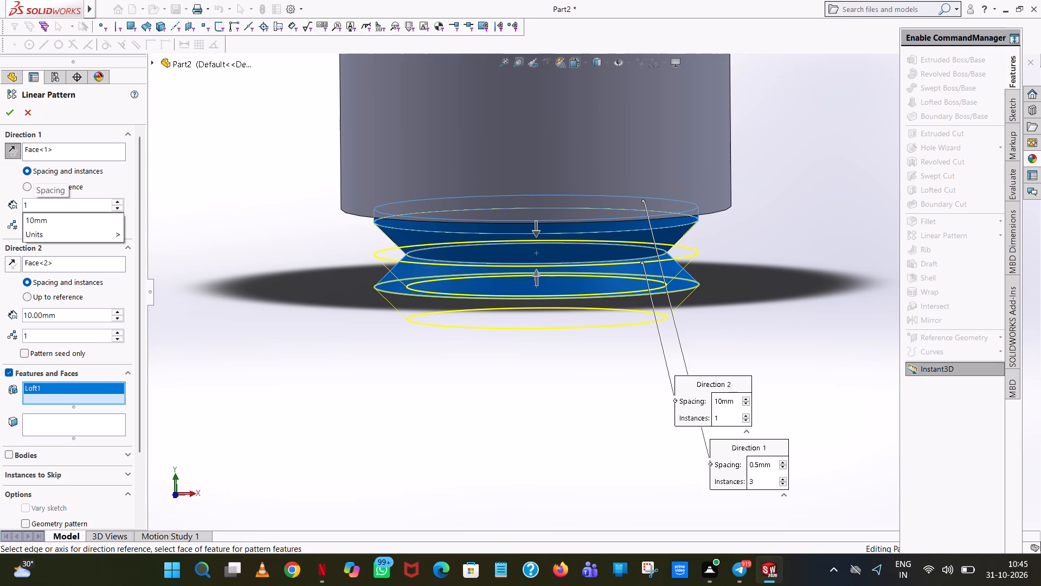
{"action": "left_click", "coordinate": [295, 200]}
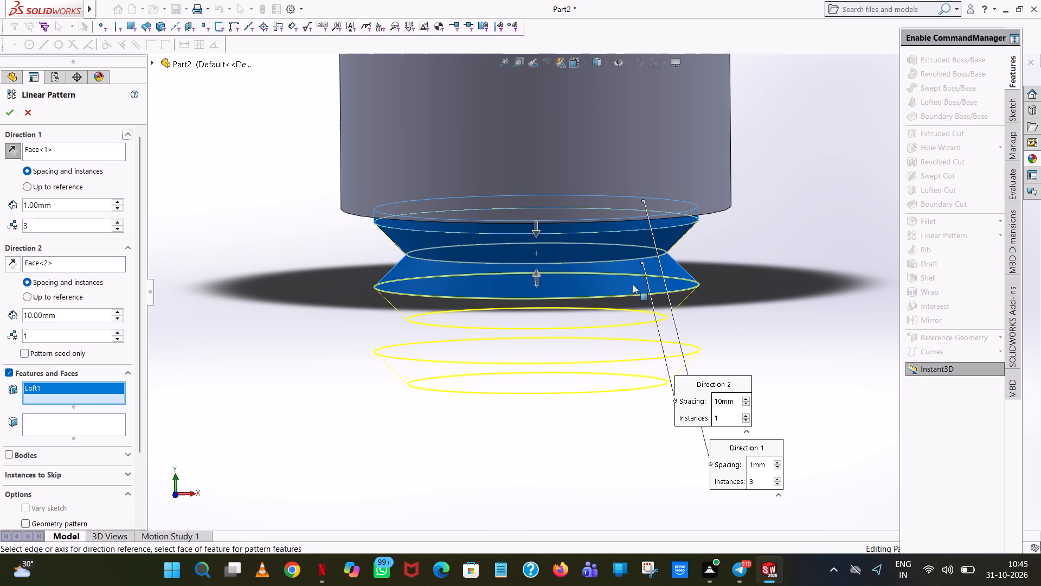
Set Direction 1 to 9 instances and try to apply the pattern with only Loft1, proceeding with the parallel directions.
{"action": "scroll", "coordinate": [705, 305], "scroll_direction": "down", "scroll_amount": 1}
{"action": "middle_click_drag", "start_coordinate": [708, 305], "coordinate": [710, 284]}
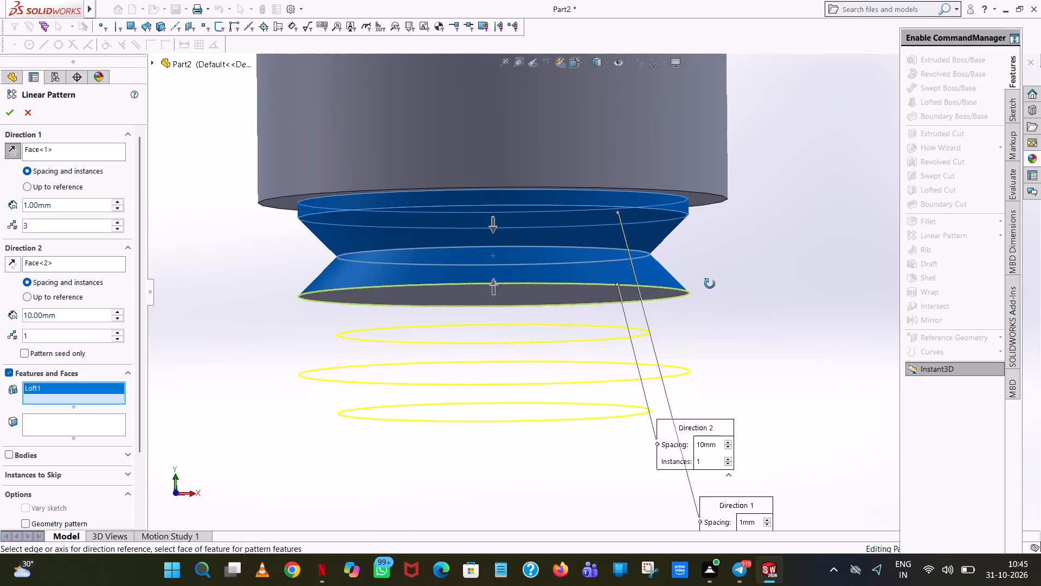
{"action": "middle_click_drag", "start_coordinate": [710, 284], "coordinate": [706, 296]}
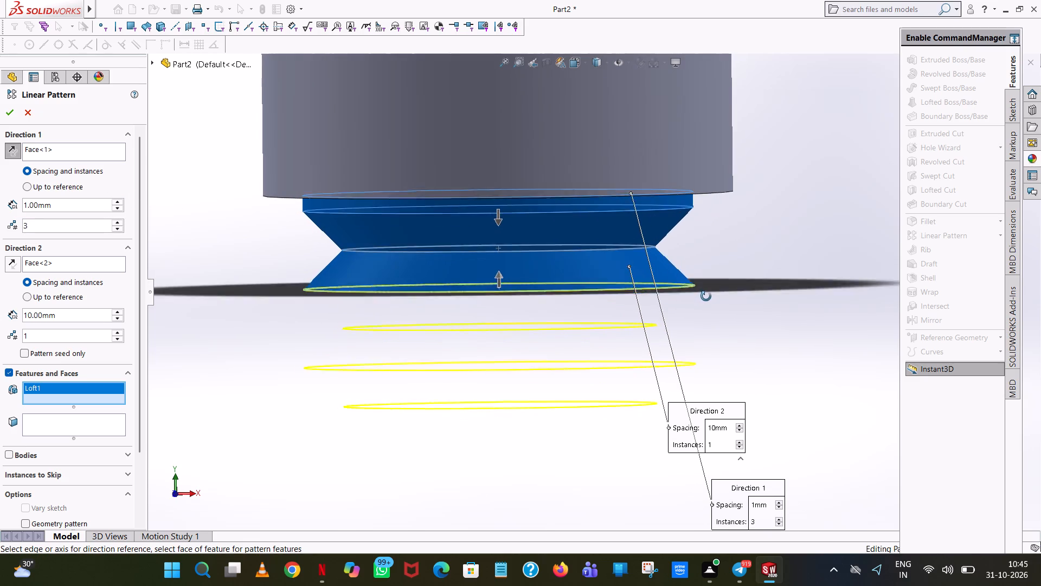
{"action": "middle_click_drag", "start_coordinate": [706, 296], "coordinate": [706, 300]}
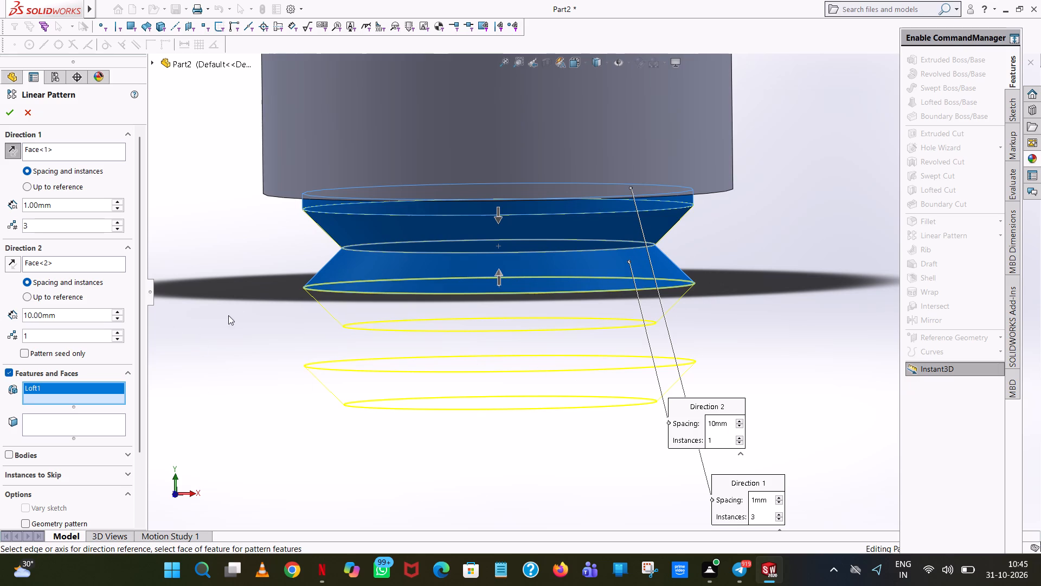
{"action": "scroll", "coordinate": [278, 266], "scroll_direction": "up", "scroll_amount": 4}
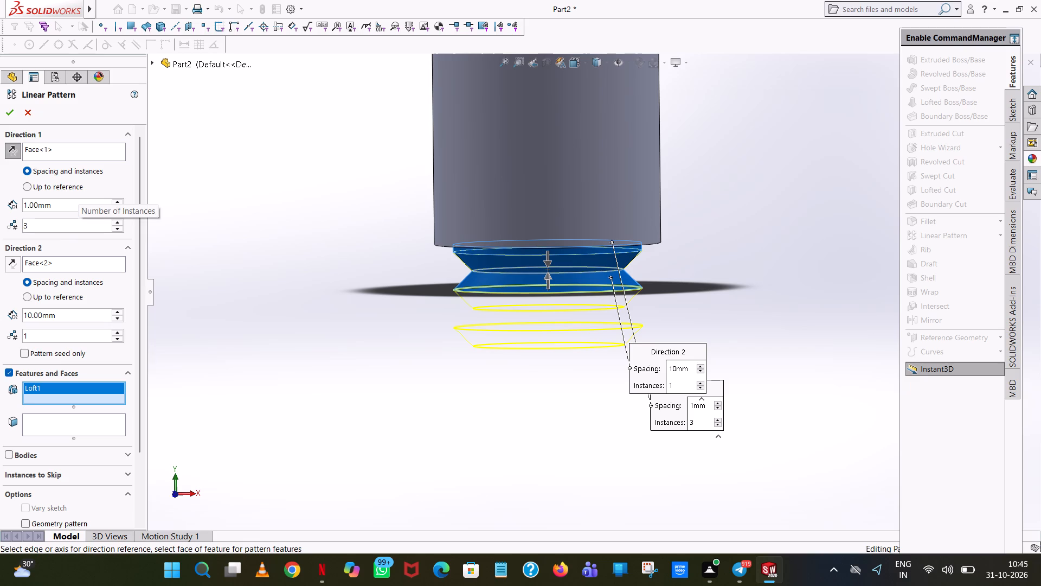
{"action": "left_click", "coordinate": [117, 220]}
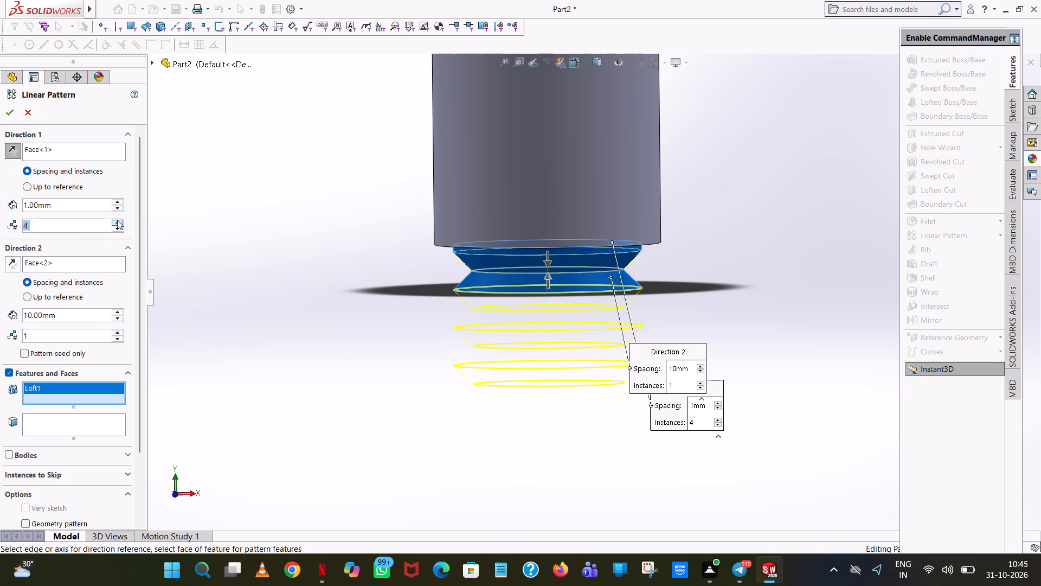
{"action": "left_click", "coordinate": [117, 220]}
{"action": "double_click", "coordinate": [117, 220]}
{"action": "left_click", "coordinate": [117, 220]}
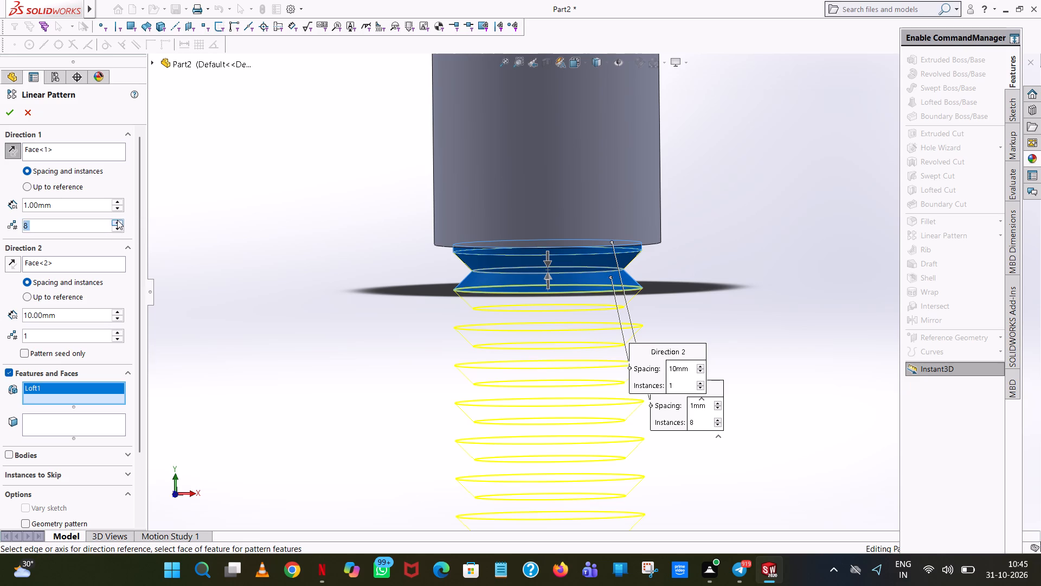
{"action": "left_click", "coordinate": [117, 220]}
{"action": "left_click", "coordinate": [11, 109]}
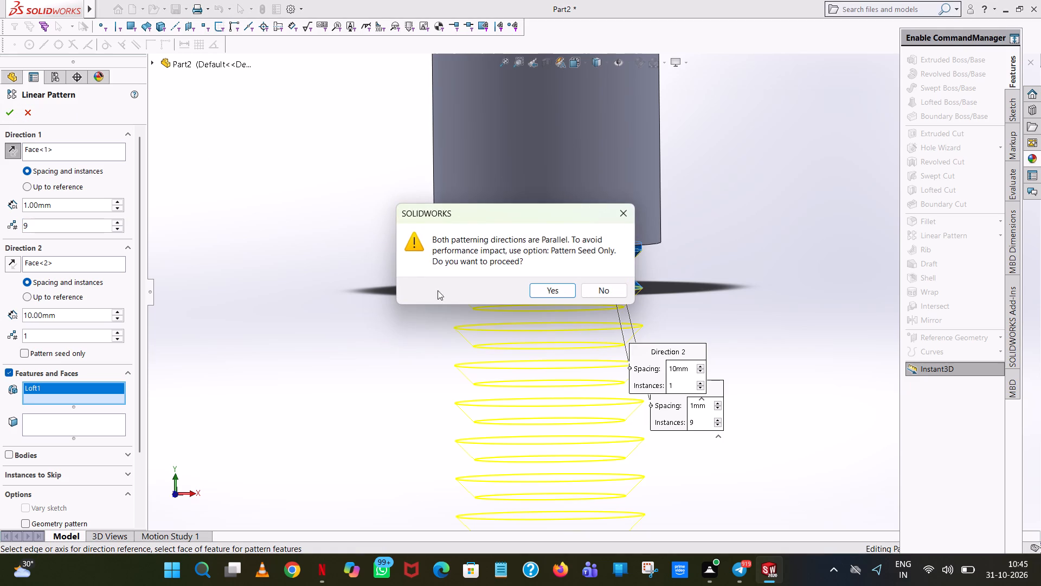
{"action": "left_click", "coordinate": [547, 298]}
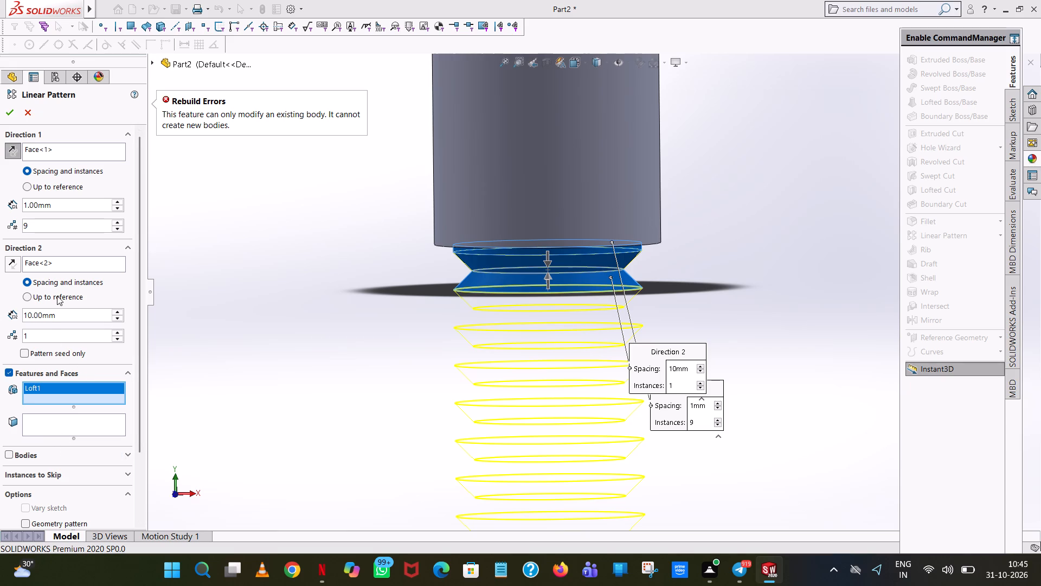
{"action": "left_click", "coordinate": [5, 111]}
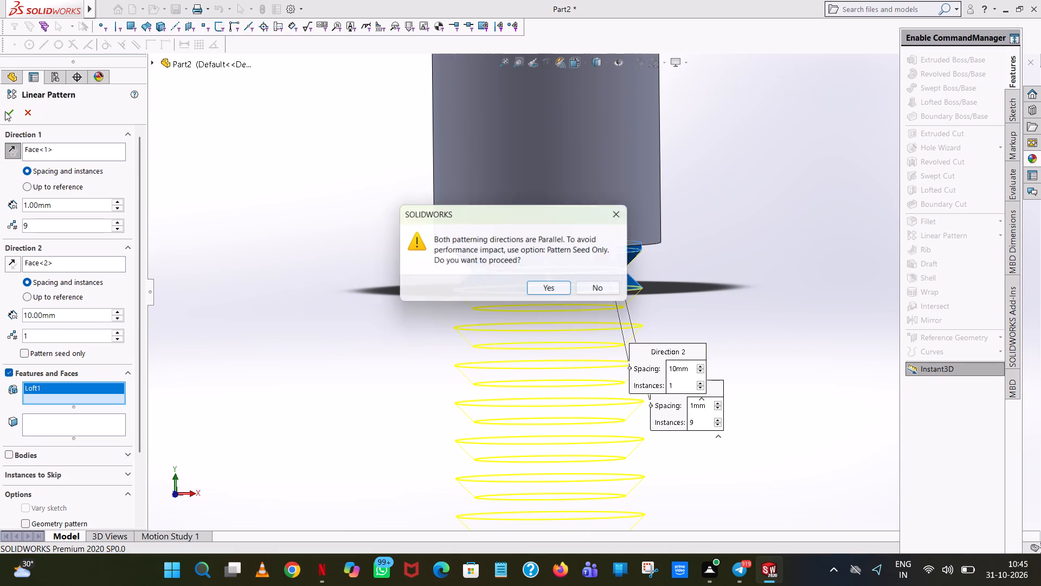
{"action": "left_click", "coordinate": [550, 288]}
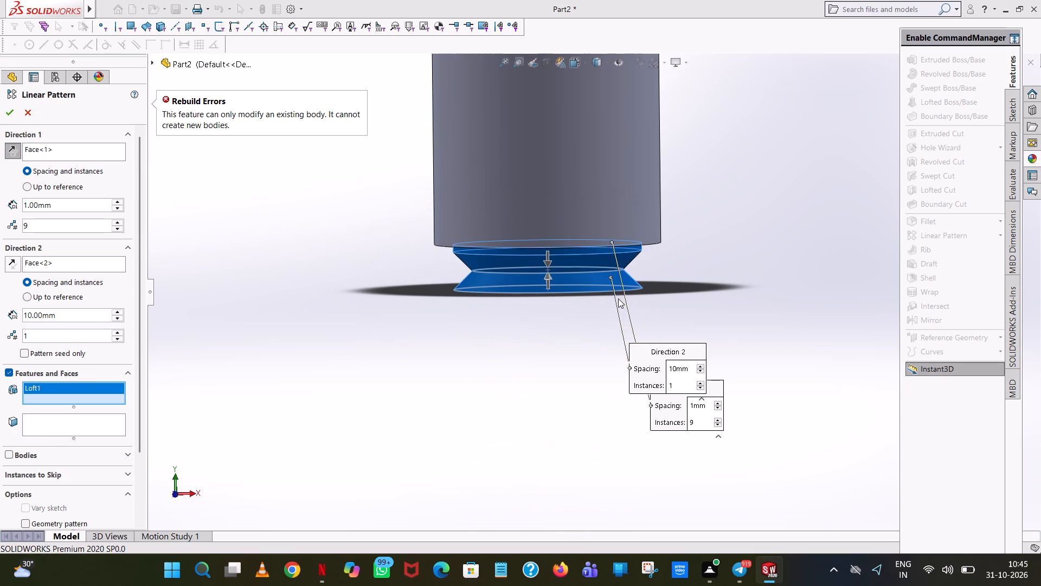
Add Loft2 to the patterned features and try to apply the pattern, proceeding with the parallel directions.
{"action": "scroll", "coordinate": [629, 304], "scroll_direction": "up", "scroll_amount": 1}
{"action": "middle_click_drag", "start_coordinate": [629, 302], "coordinate": [651, 286]}
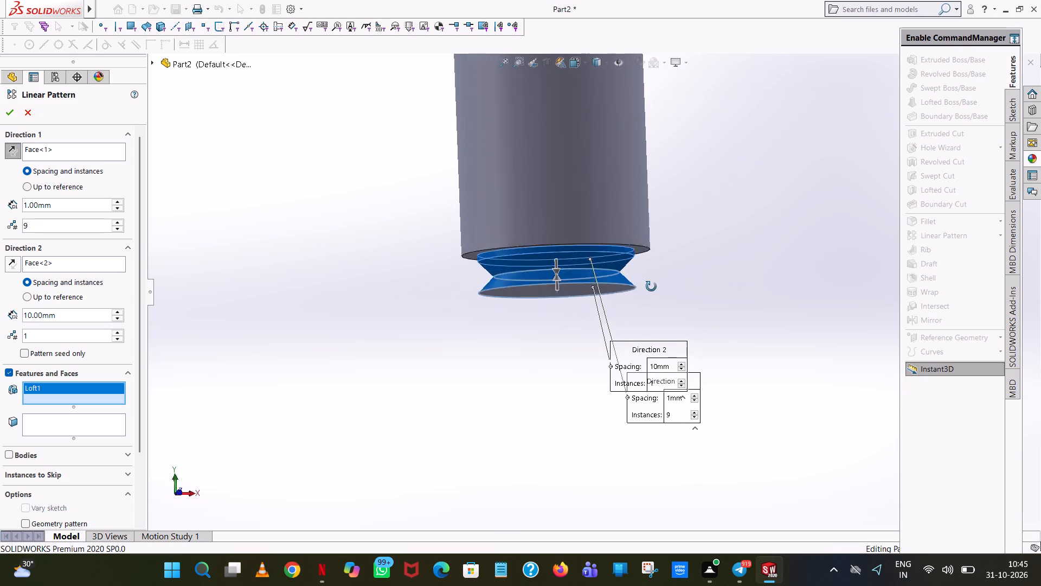
{"action": "middle_click_drag", "start_coordinate": [651, 286], "coordinate": [665, 298]}
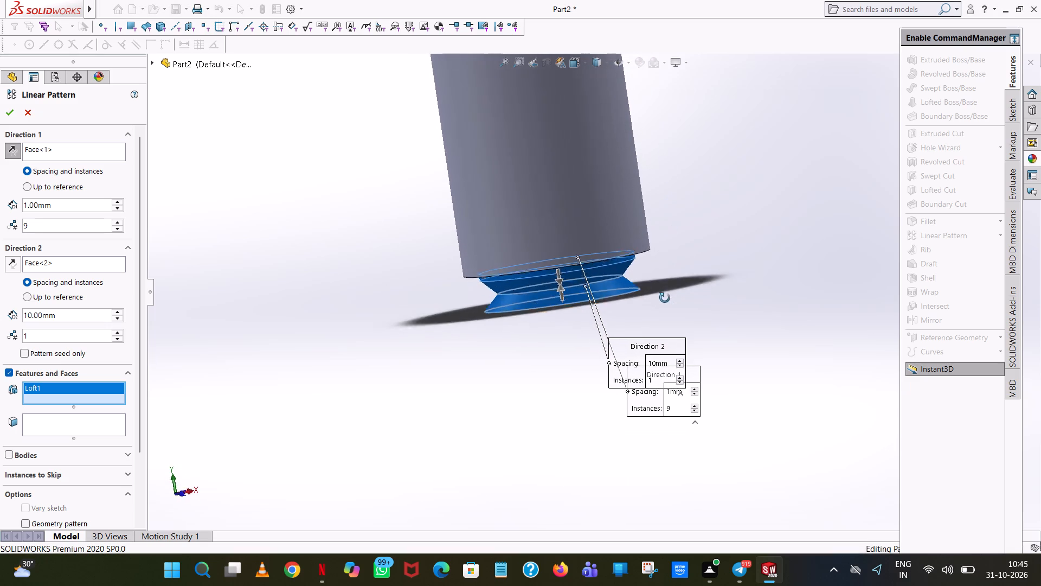
{"action": "middle_click_drag", "start_coordinate": [665, 298], "coordinate": [664, 284]}
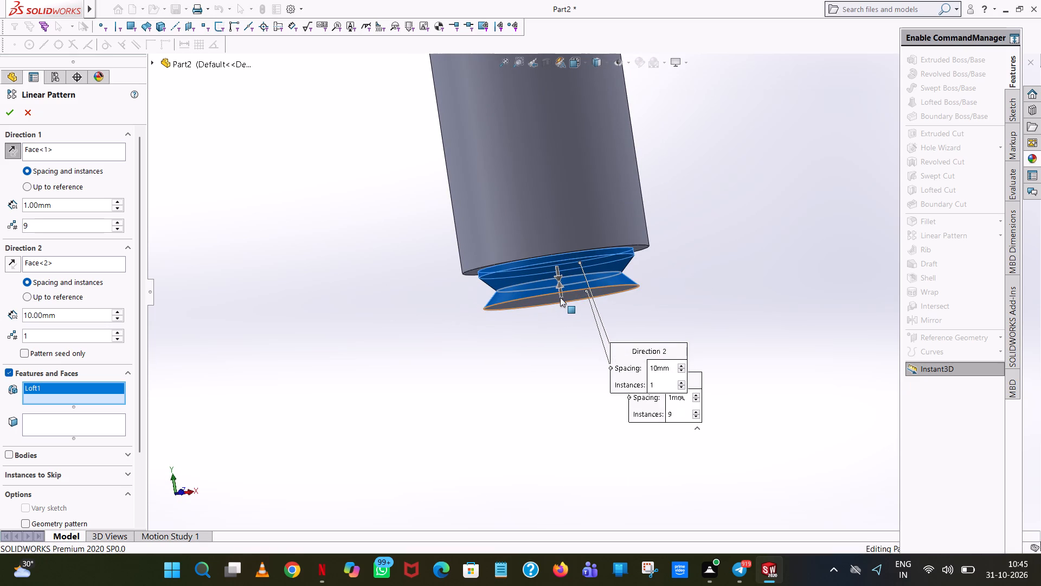
{"action": "left_click", "coordinate": [562, 297]}
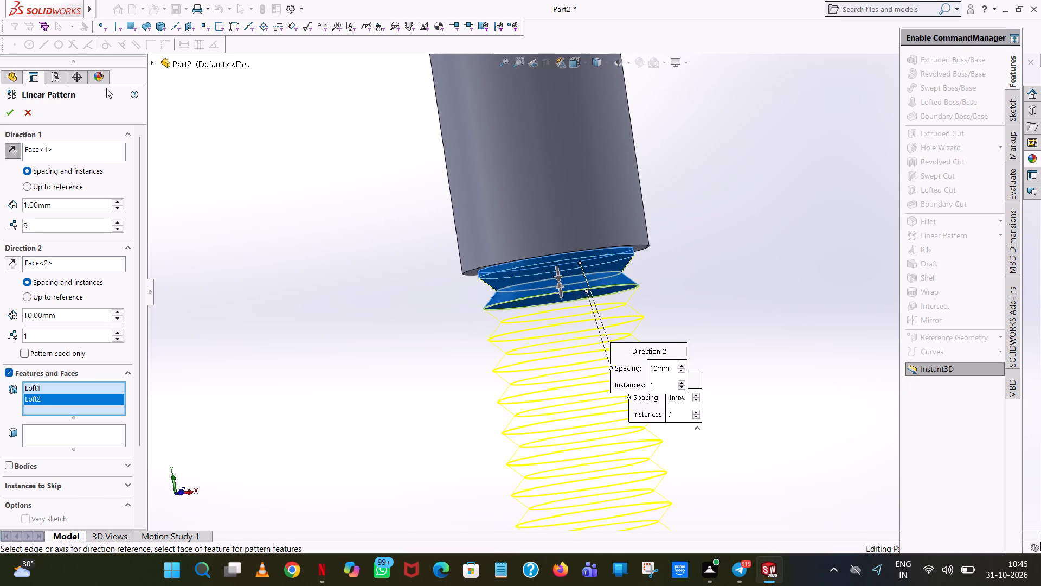
{"action": "left_click", "coordinate": [9, 114]}
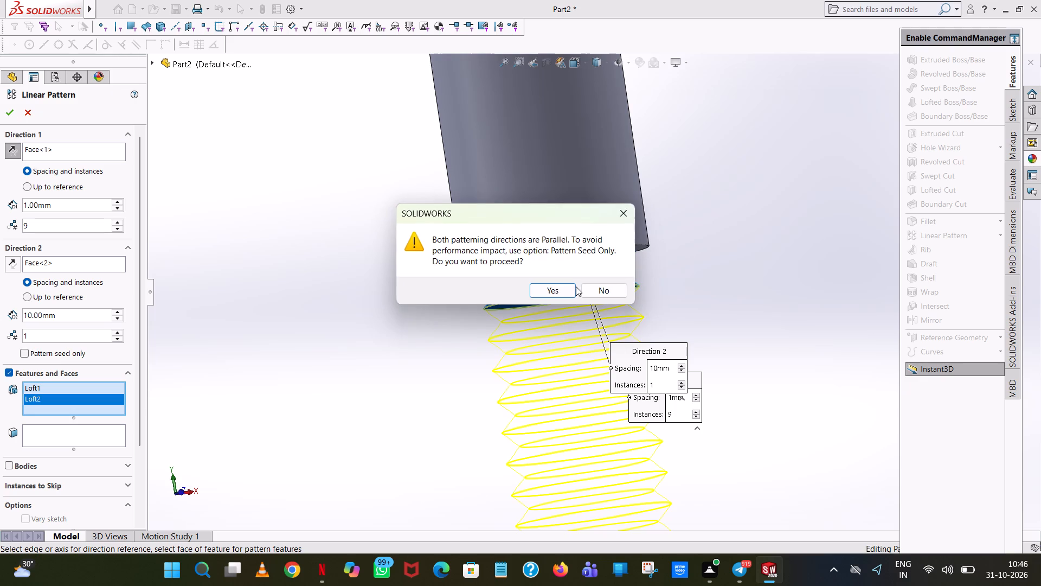
{"action": "left_click", "coordinate": [576, 286]}
Reverse Direction 2 and leave both pattern directions pointing outward, away from the shaft's end.
{"action": "left_click", "coordinate": [560, 285]}
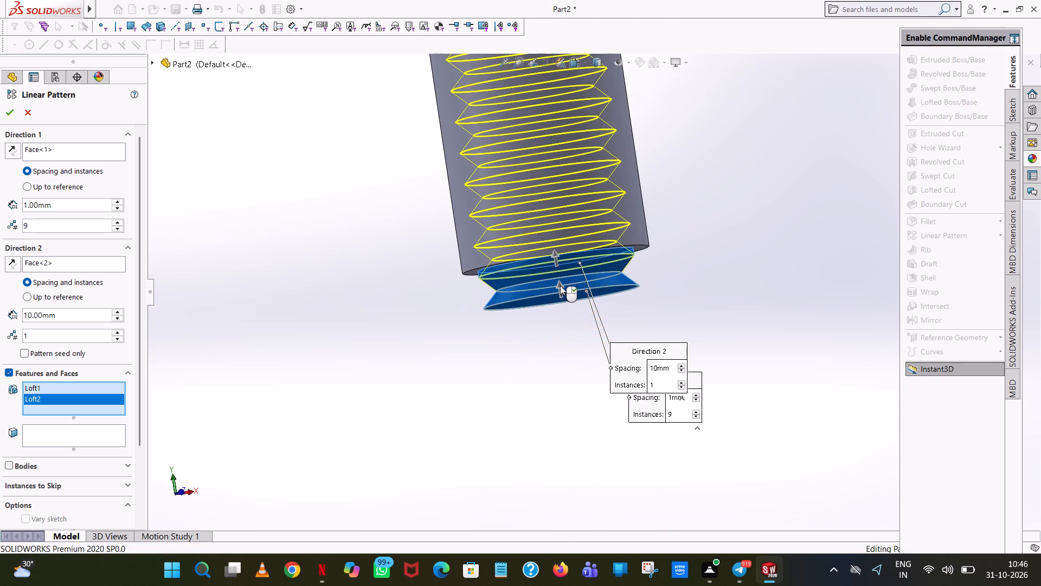
{"action": "left_click", "coordinate": [560, 285]}
{"action": "left_click", "coordinate": [414, 390]}
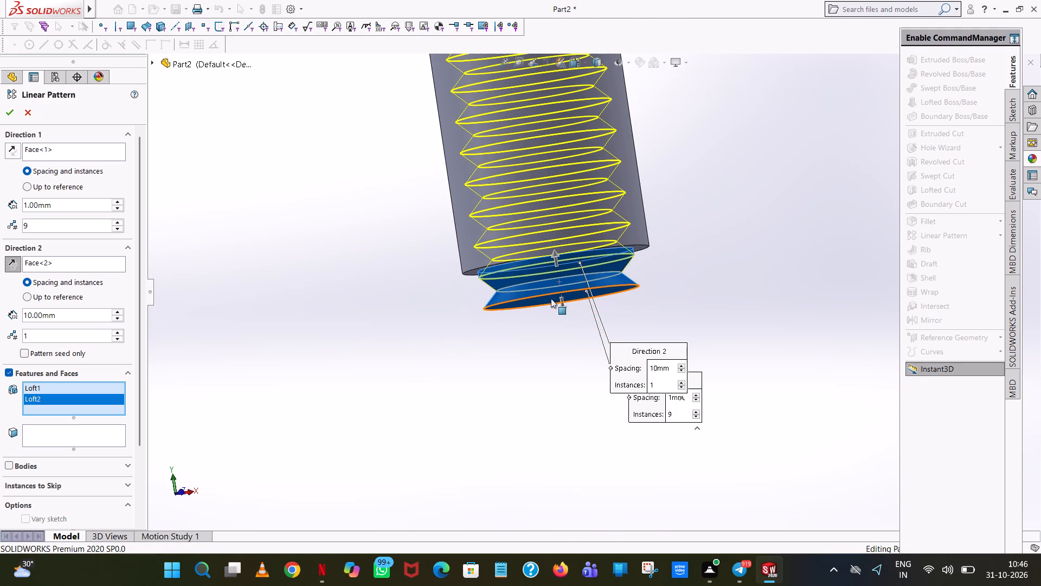
{"action": "left_click", "coordinate": [556, 252]}
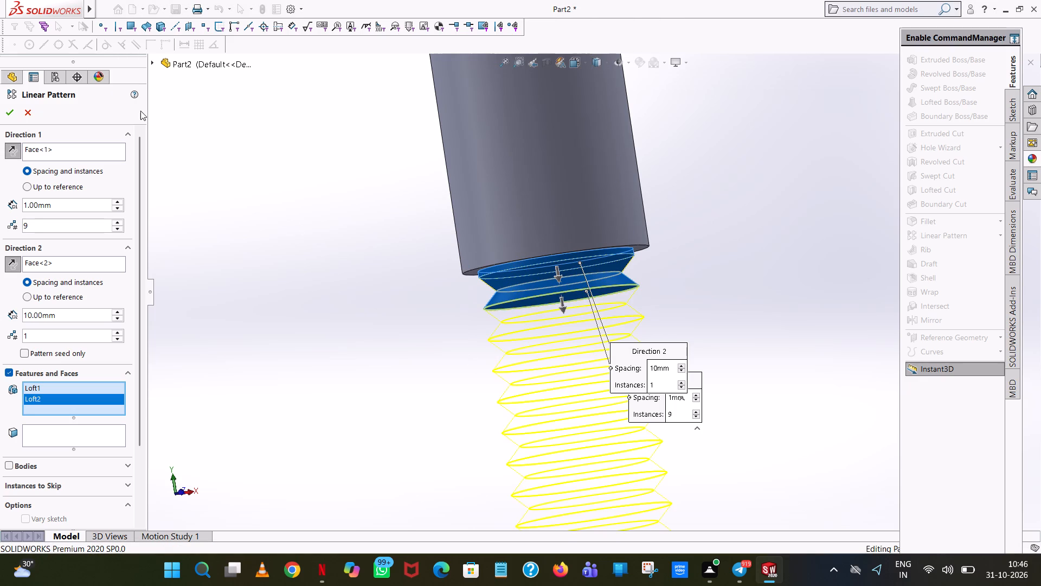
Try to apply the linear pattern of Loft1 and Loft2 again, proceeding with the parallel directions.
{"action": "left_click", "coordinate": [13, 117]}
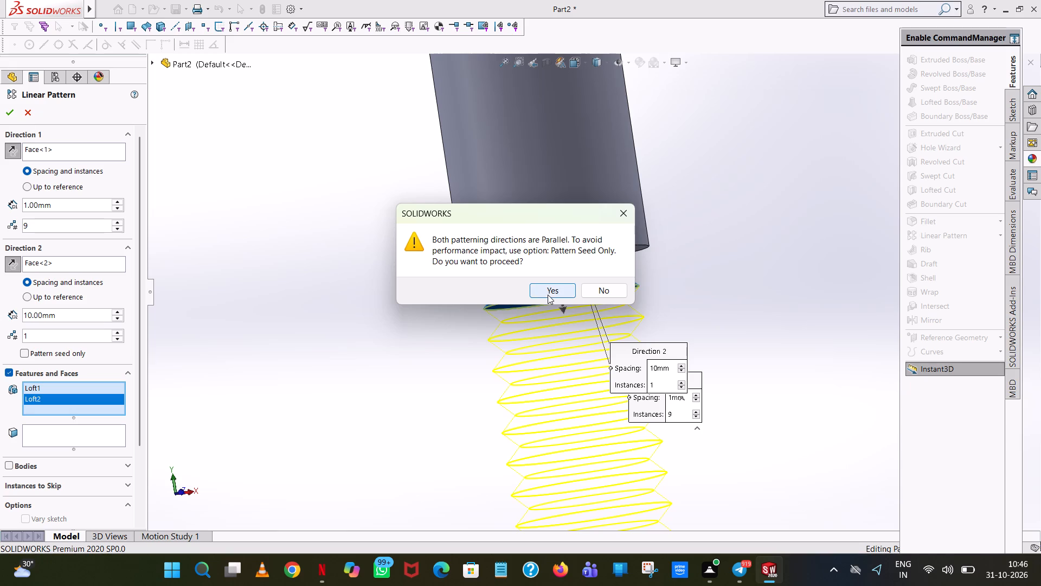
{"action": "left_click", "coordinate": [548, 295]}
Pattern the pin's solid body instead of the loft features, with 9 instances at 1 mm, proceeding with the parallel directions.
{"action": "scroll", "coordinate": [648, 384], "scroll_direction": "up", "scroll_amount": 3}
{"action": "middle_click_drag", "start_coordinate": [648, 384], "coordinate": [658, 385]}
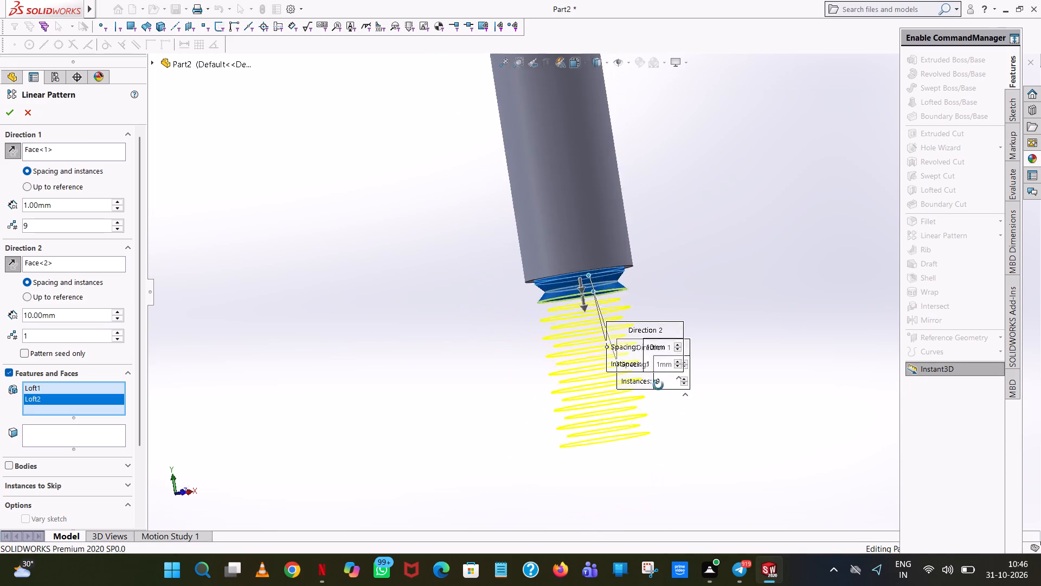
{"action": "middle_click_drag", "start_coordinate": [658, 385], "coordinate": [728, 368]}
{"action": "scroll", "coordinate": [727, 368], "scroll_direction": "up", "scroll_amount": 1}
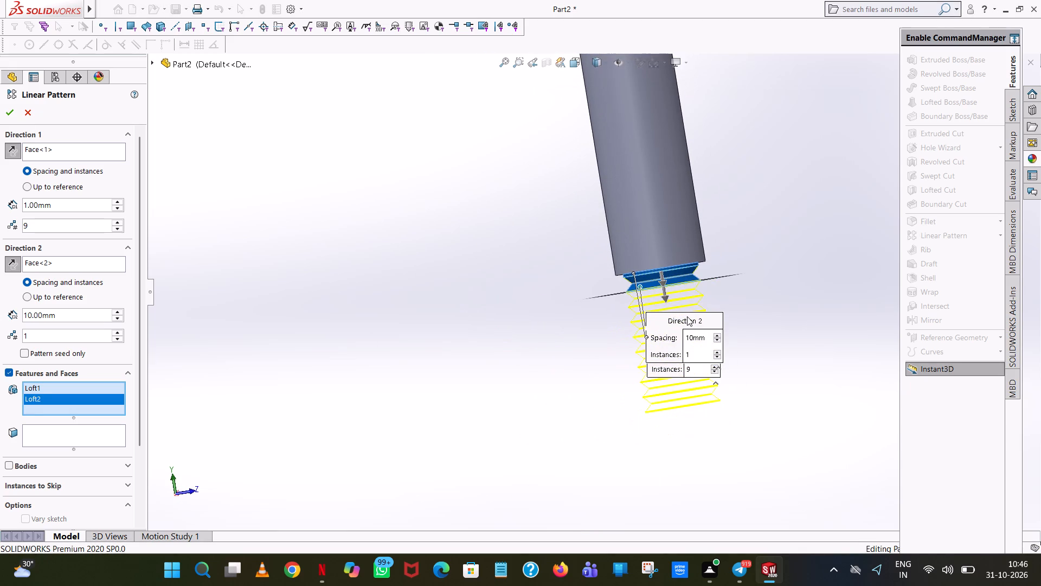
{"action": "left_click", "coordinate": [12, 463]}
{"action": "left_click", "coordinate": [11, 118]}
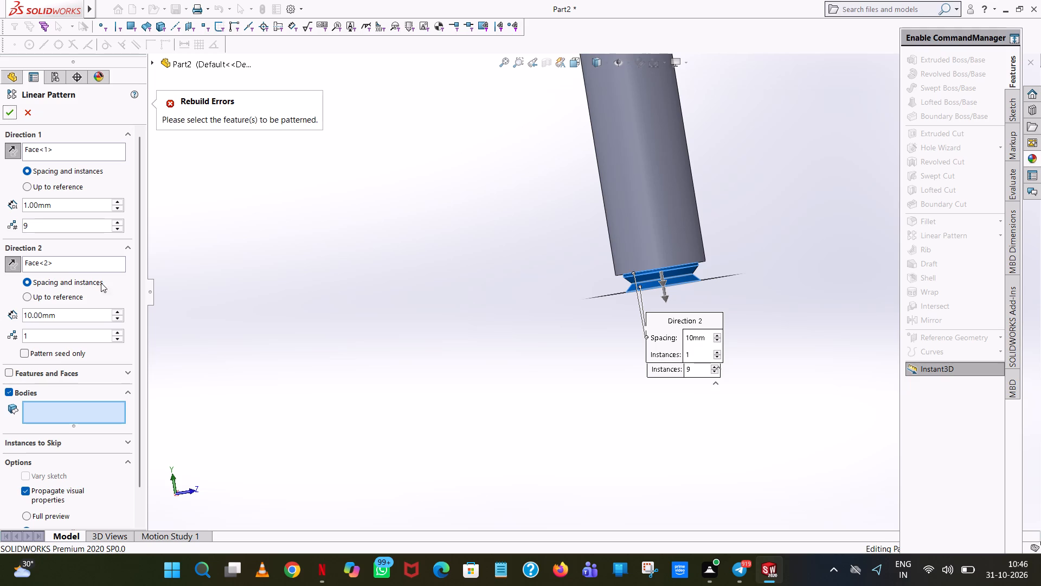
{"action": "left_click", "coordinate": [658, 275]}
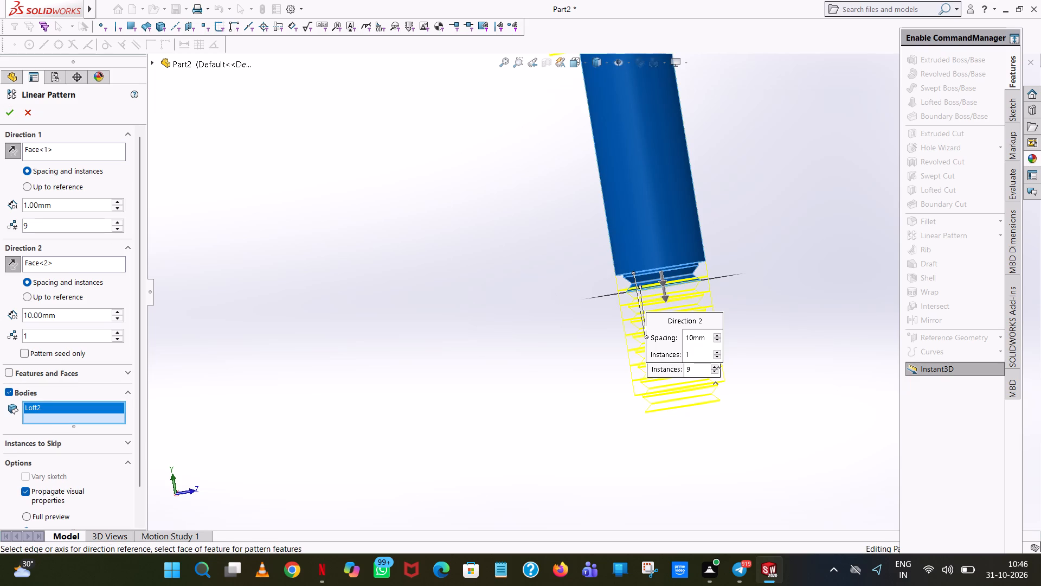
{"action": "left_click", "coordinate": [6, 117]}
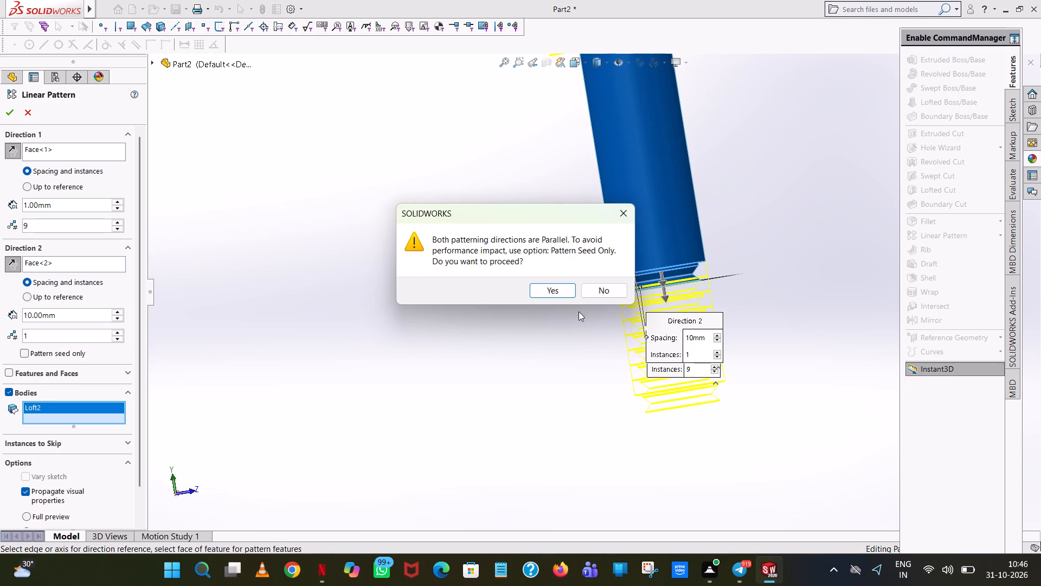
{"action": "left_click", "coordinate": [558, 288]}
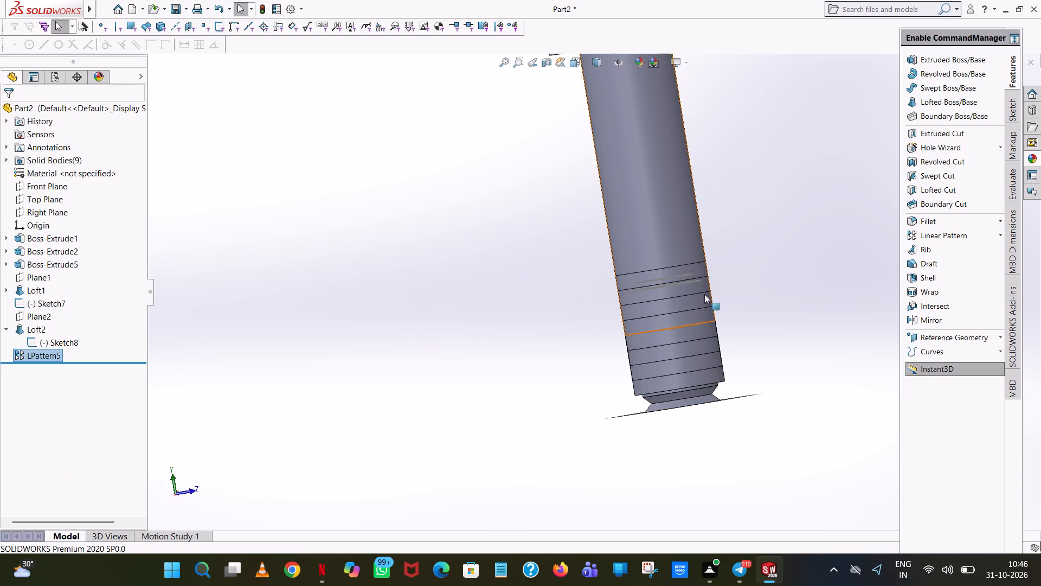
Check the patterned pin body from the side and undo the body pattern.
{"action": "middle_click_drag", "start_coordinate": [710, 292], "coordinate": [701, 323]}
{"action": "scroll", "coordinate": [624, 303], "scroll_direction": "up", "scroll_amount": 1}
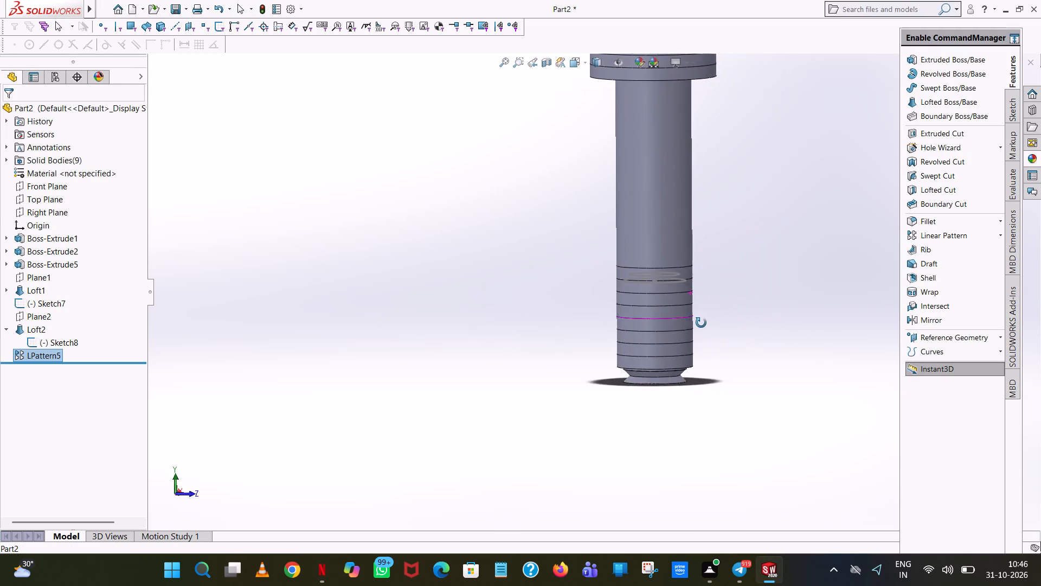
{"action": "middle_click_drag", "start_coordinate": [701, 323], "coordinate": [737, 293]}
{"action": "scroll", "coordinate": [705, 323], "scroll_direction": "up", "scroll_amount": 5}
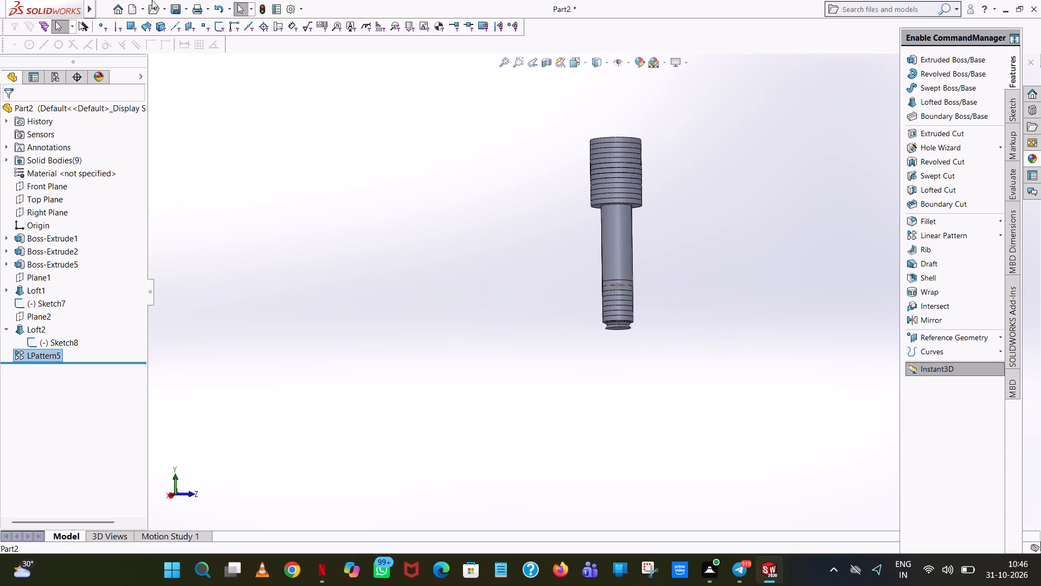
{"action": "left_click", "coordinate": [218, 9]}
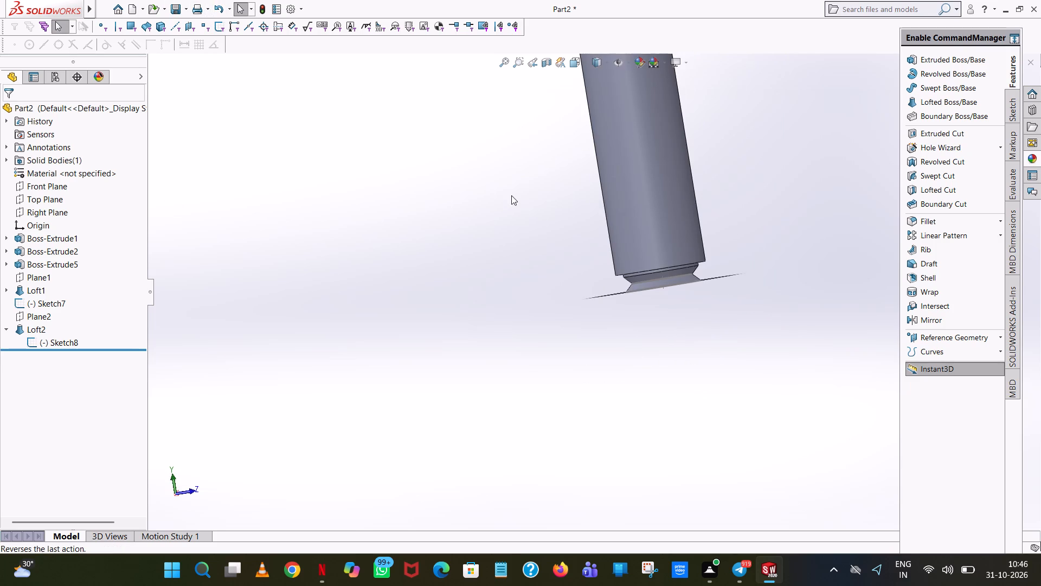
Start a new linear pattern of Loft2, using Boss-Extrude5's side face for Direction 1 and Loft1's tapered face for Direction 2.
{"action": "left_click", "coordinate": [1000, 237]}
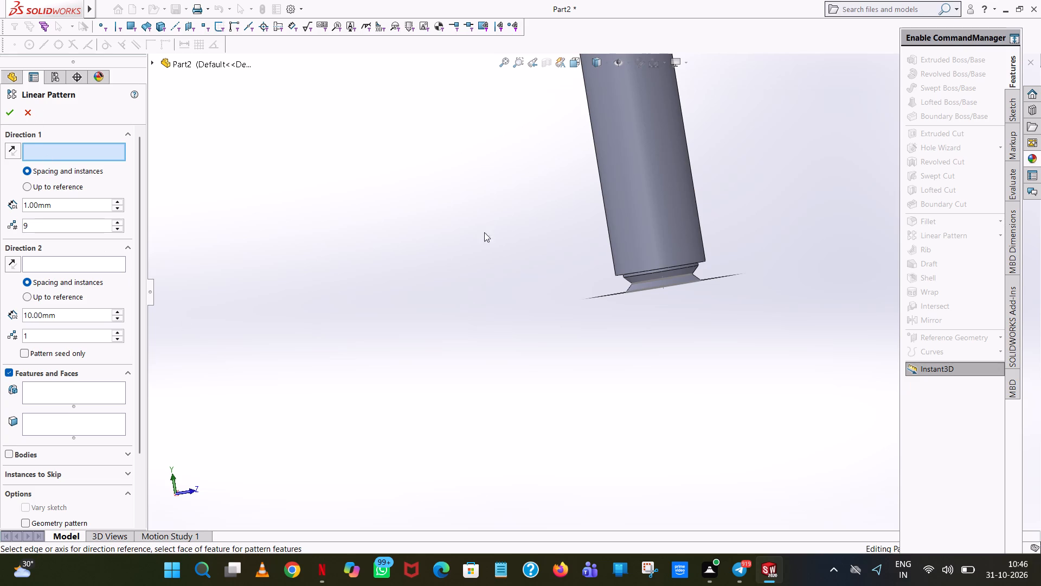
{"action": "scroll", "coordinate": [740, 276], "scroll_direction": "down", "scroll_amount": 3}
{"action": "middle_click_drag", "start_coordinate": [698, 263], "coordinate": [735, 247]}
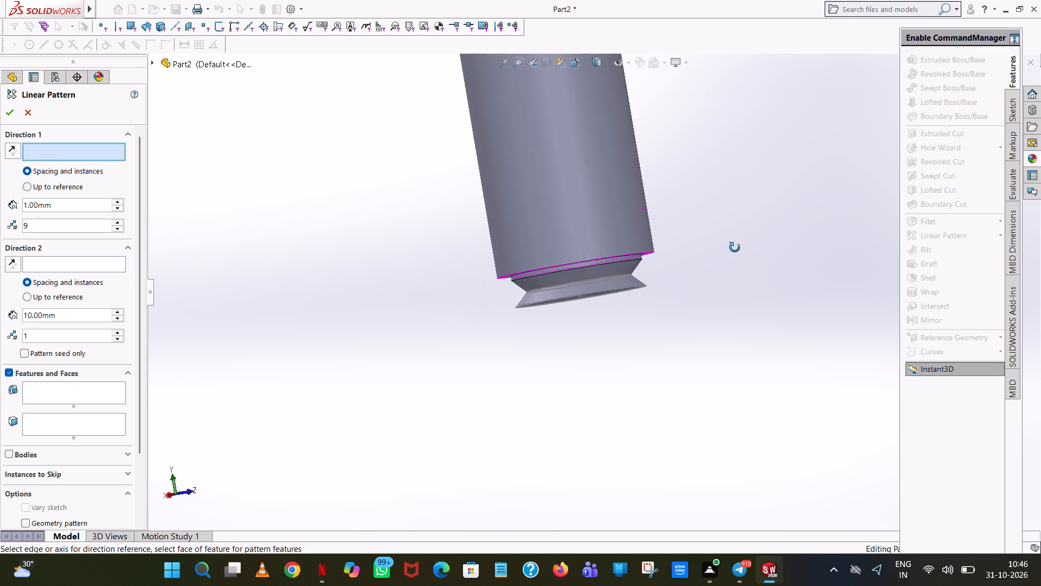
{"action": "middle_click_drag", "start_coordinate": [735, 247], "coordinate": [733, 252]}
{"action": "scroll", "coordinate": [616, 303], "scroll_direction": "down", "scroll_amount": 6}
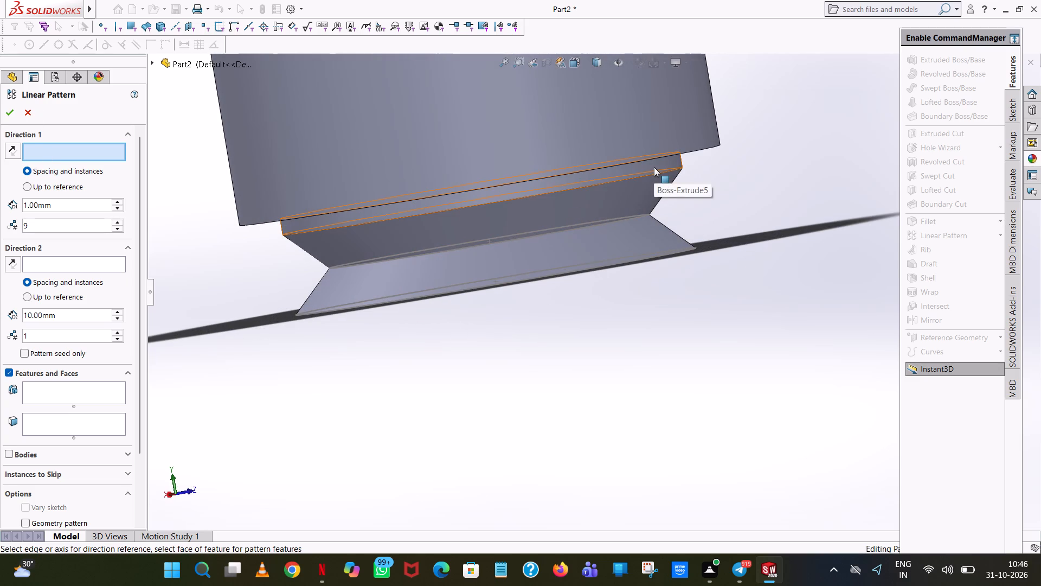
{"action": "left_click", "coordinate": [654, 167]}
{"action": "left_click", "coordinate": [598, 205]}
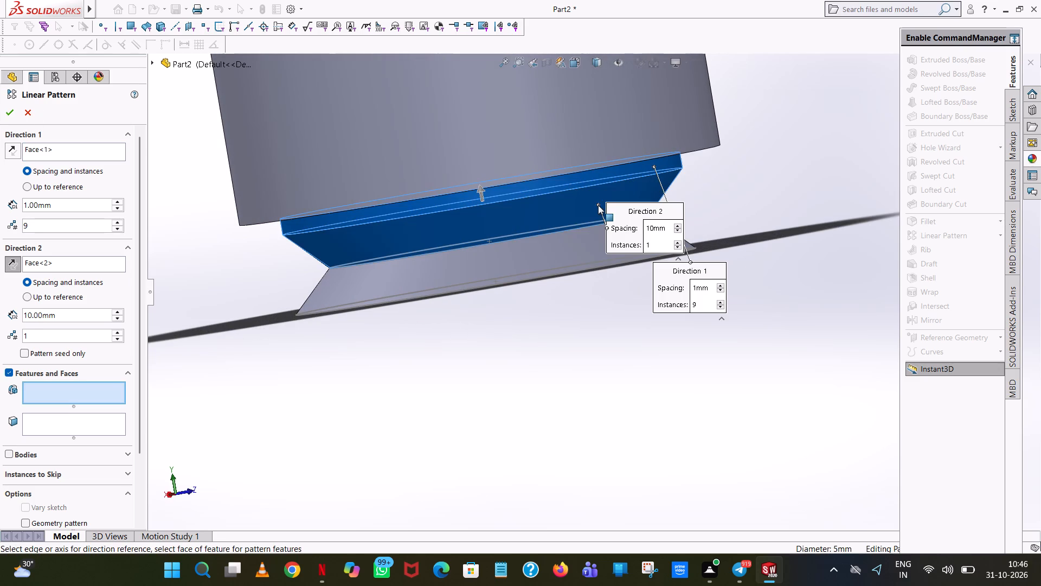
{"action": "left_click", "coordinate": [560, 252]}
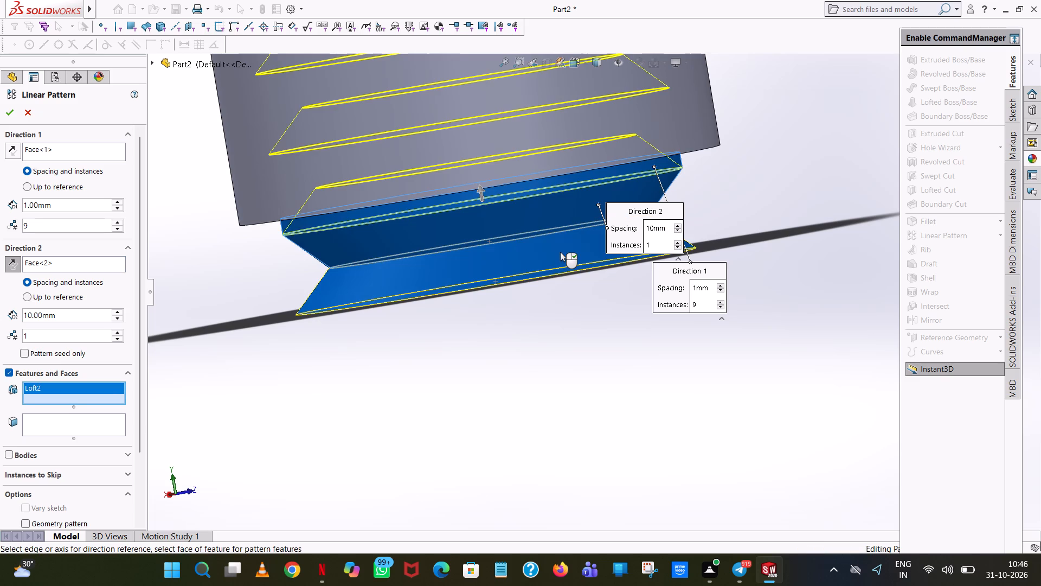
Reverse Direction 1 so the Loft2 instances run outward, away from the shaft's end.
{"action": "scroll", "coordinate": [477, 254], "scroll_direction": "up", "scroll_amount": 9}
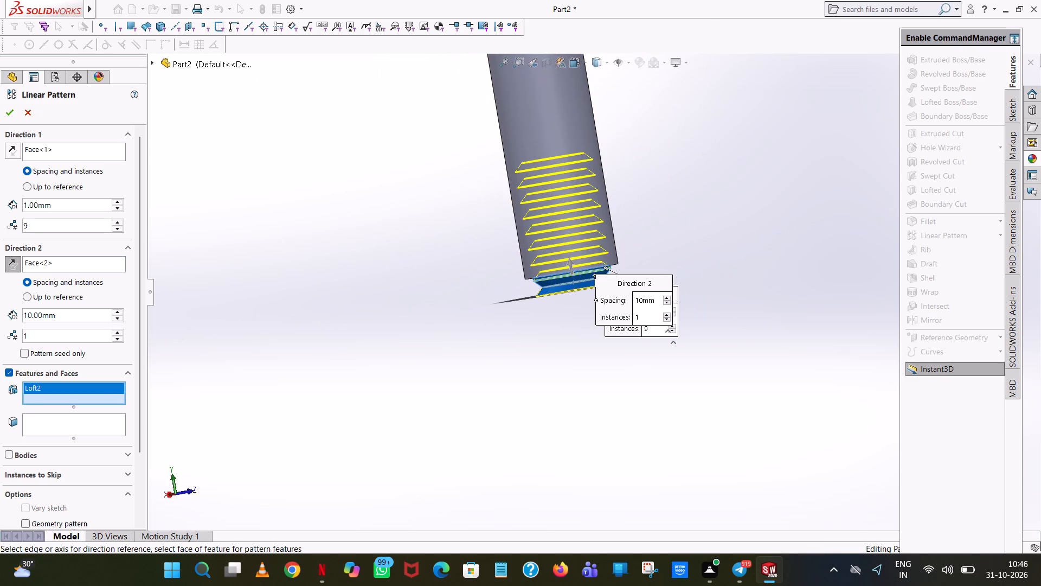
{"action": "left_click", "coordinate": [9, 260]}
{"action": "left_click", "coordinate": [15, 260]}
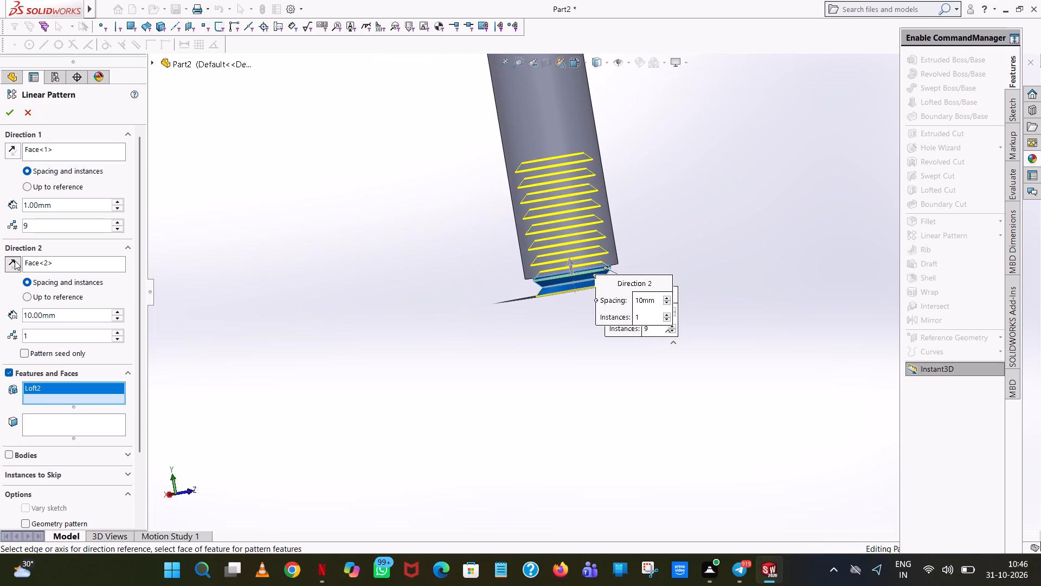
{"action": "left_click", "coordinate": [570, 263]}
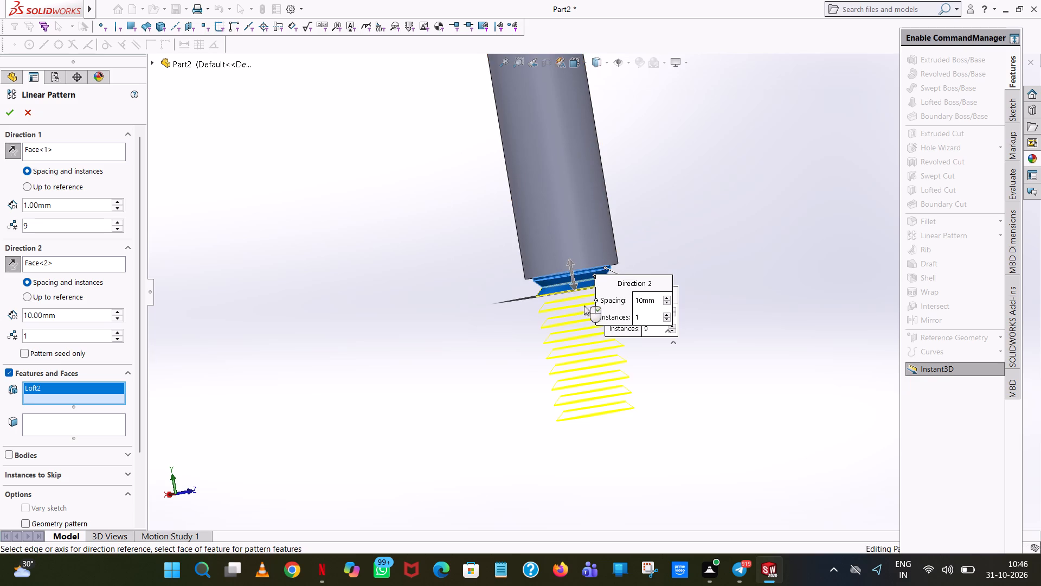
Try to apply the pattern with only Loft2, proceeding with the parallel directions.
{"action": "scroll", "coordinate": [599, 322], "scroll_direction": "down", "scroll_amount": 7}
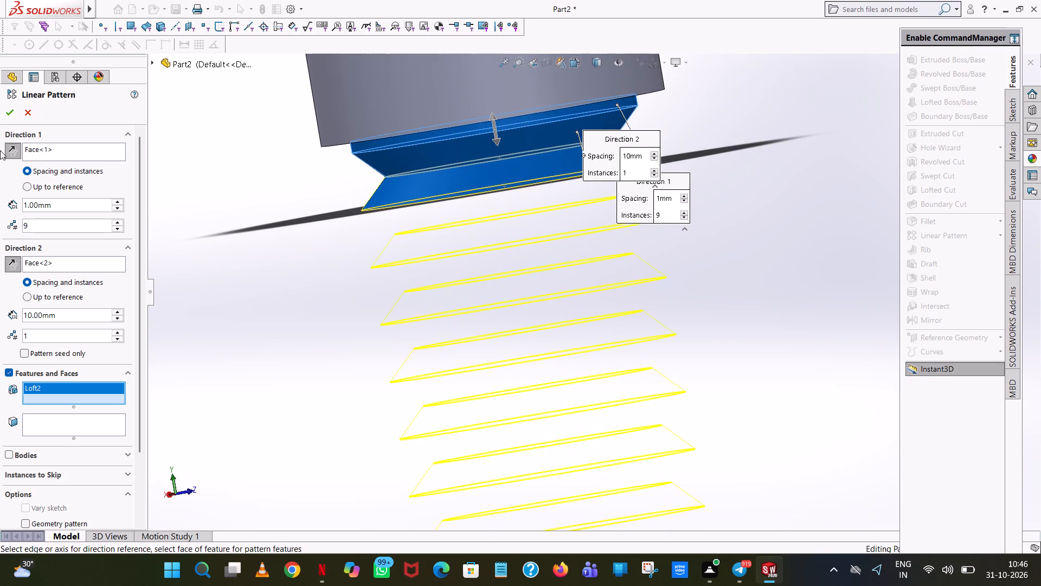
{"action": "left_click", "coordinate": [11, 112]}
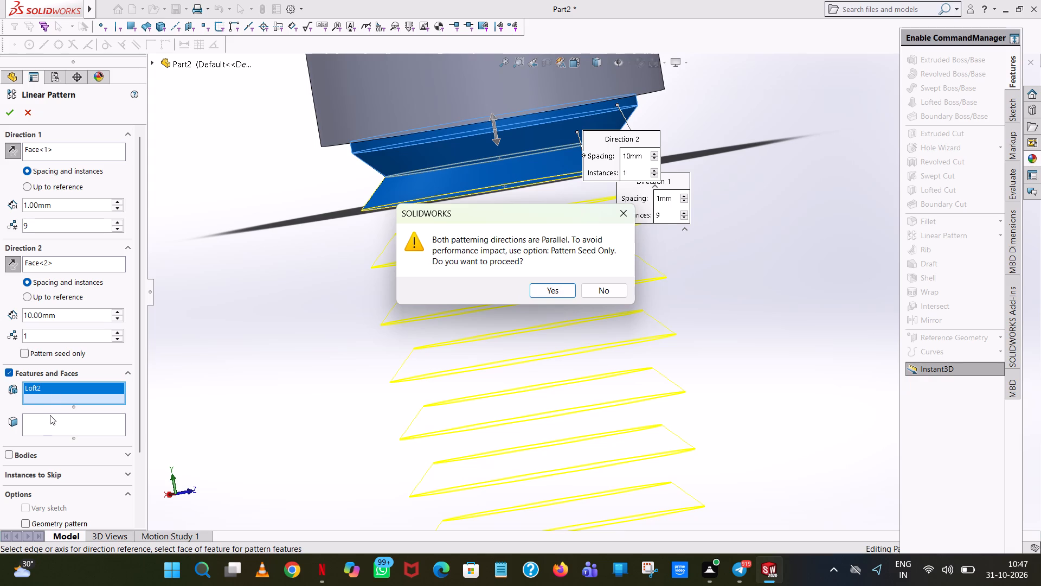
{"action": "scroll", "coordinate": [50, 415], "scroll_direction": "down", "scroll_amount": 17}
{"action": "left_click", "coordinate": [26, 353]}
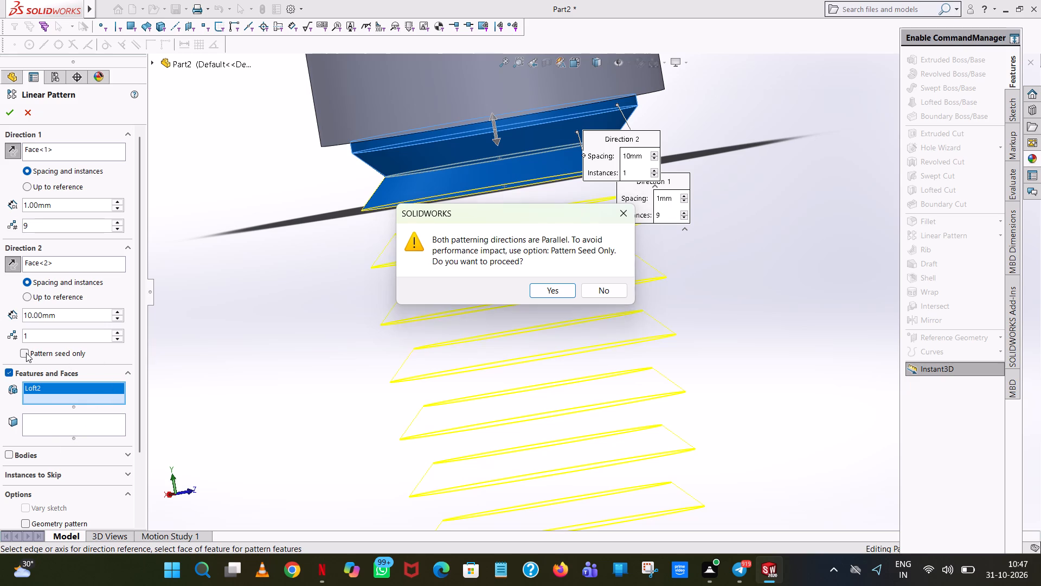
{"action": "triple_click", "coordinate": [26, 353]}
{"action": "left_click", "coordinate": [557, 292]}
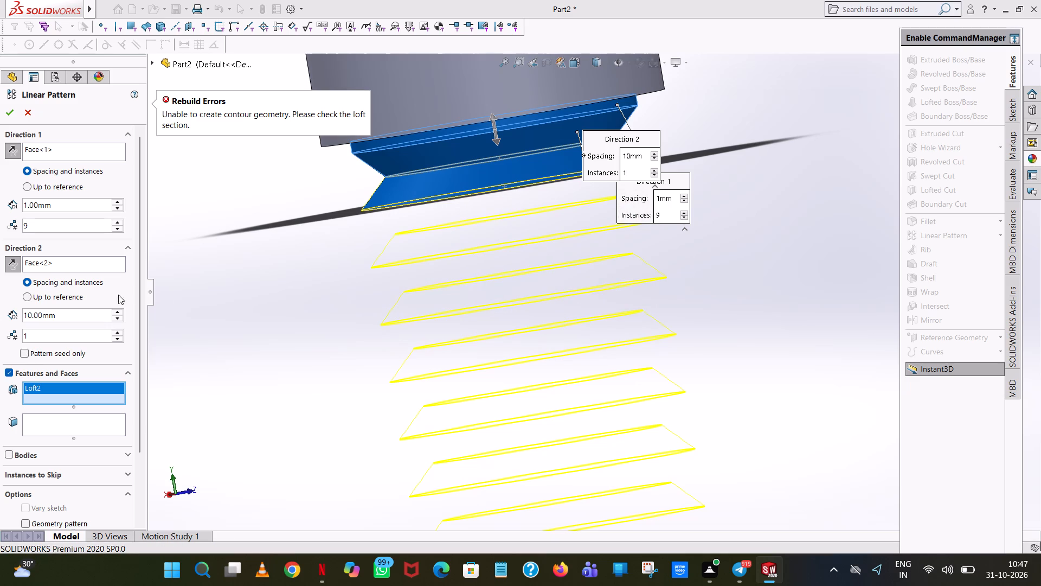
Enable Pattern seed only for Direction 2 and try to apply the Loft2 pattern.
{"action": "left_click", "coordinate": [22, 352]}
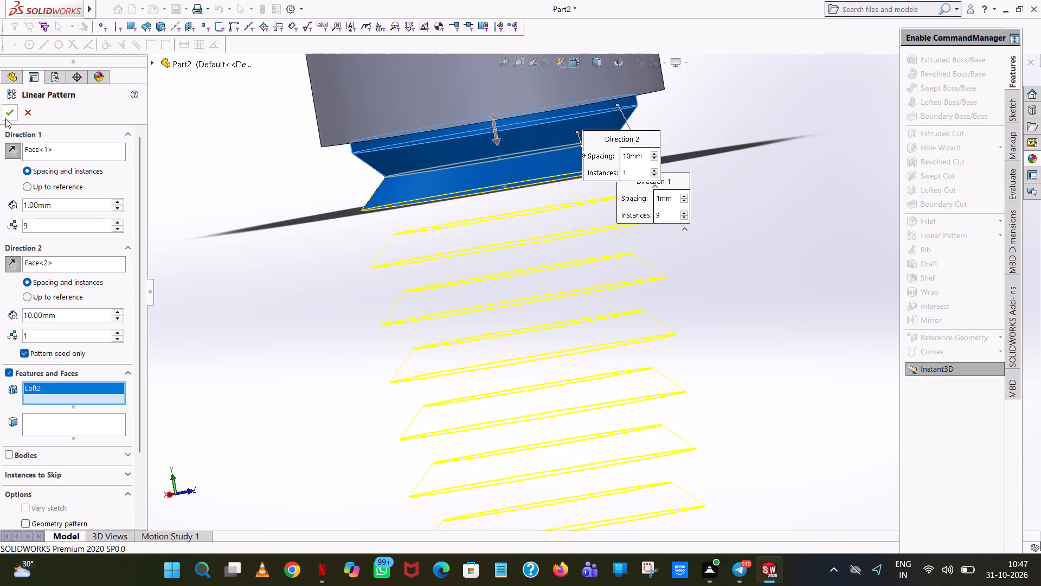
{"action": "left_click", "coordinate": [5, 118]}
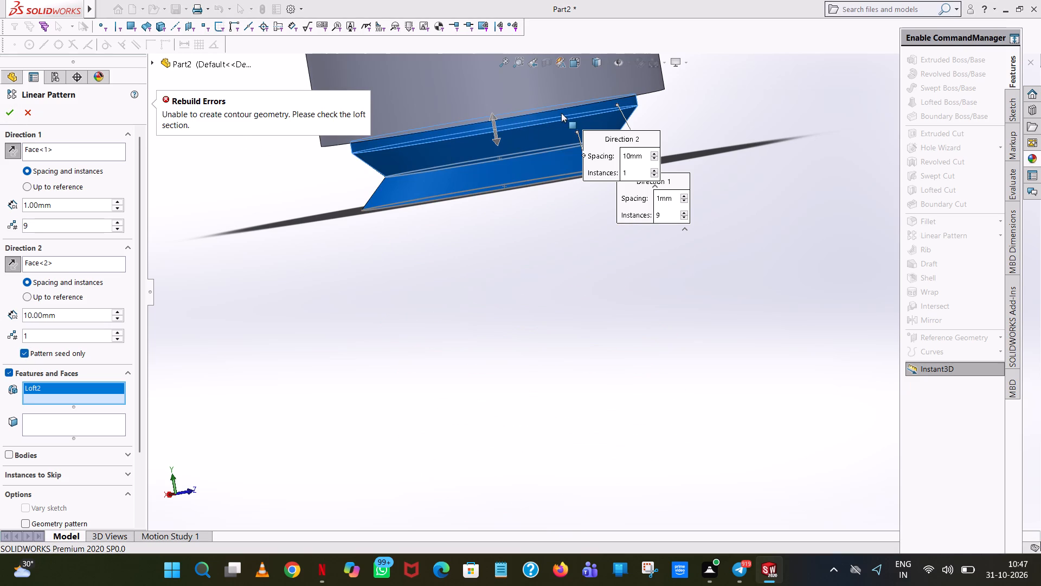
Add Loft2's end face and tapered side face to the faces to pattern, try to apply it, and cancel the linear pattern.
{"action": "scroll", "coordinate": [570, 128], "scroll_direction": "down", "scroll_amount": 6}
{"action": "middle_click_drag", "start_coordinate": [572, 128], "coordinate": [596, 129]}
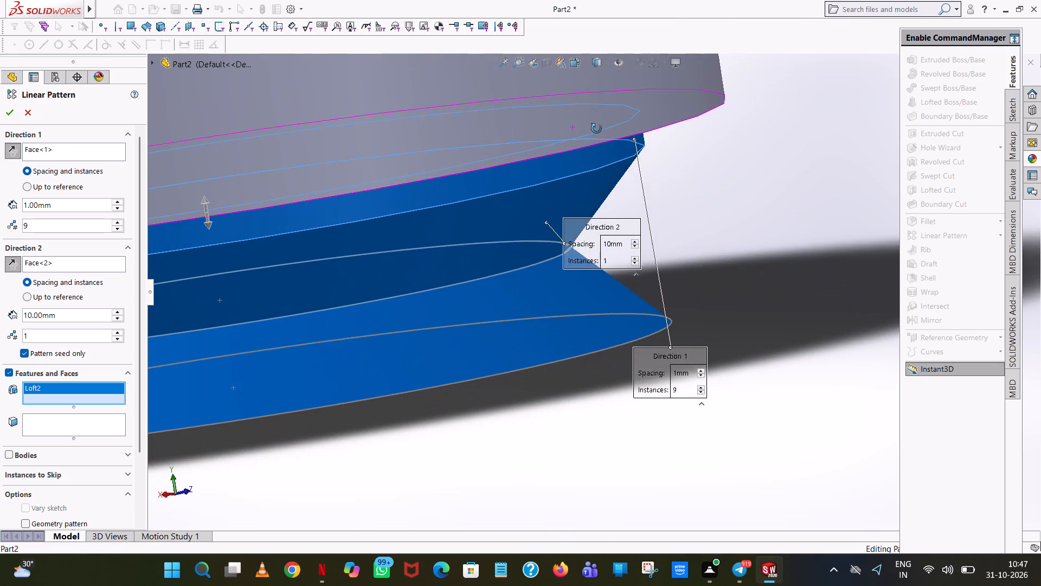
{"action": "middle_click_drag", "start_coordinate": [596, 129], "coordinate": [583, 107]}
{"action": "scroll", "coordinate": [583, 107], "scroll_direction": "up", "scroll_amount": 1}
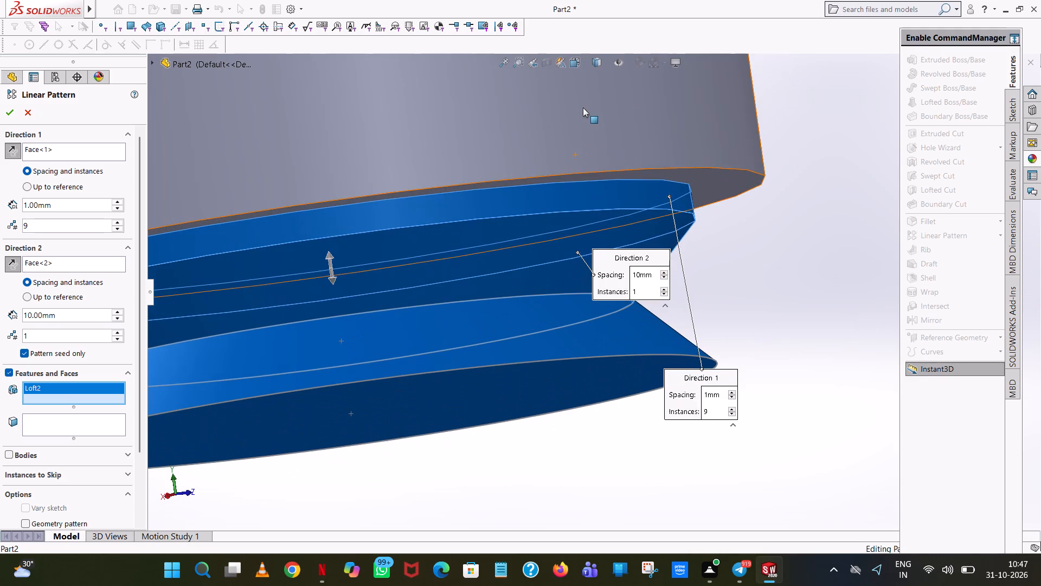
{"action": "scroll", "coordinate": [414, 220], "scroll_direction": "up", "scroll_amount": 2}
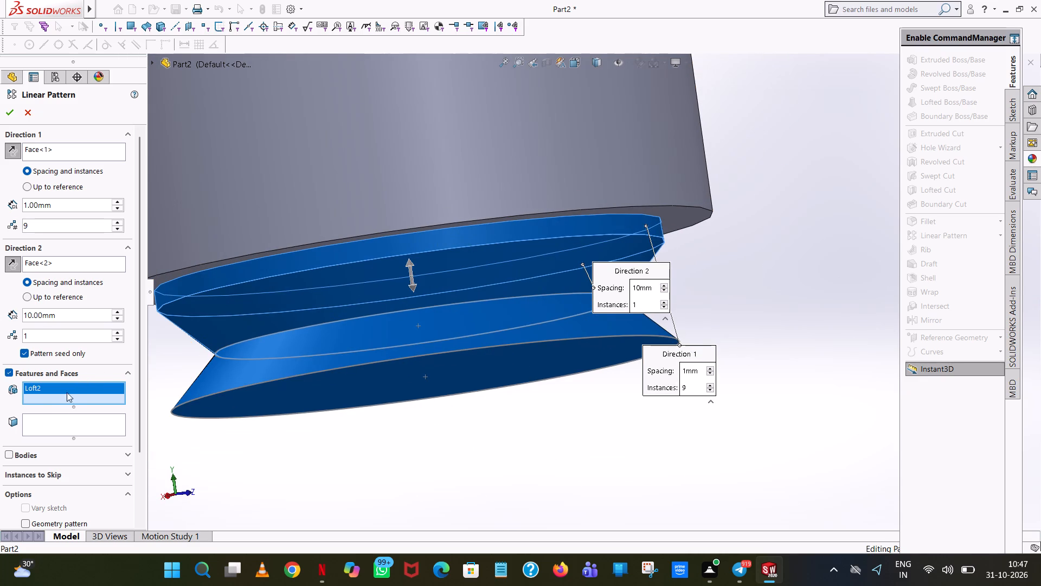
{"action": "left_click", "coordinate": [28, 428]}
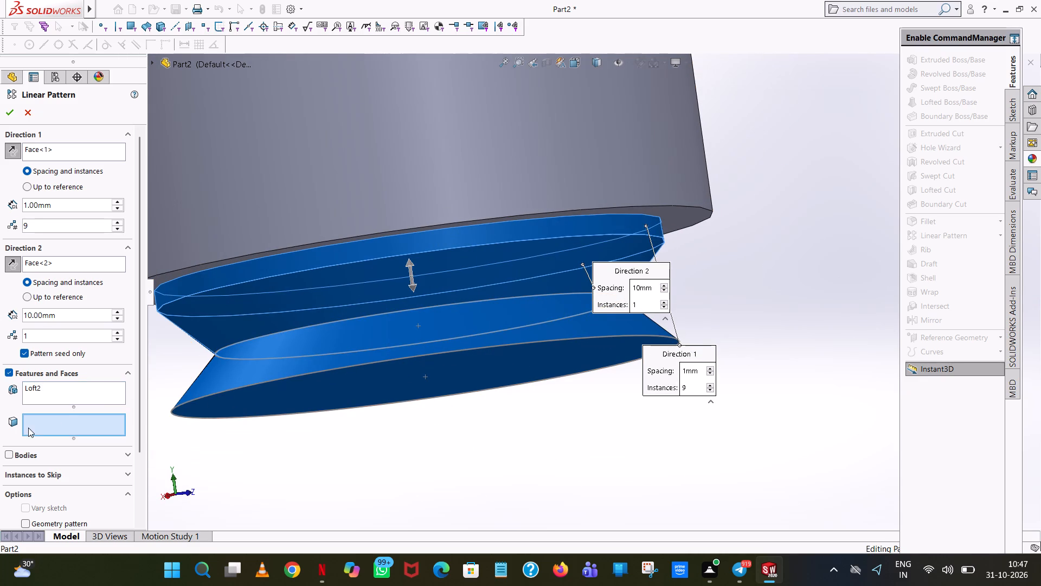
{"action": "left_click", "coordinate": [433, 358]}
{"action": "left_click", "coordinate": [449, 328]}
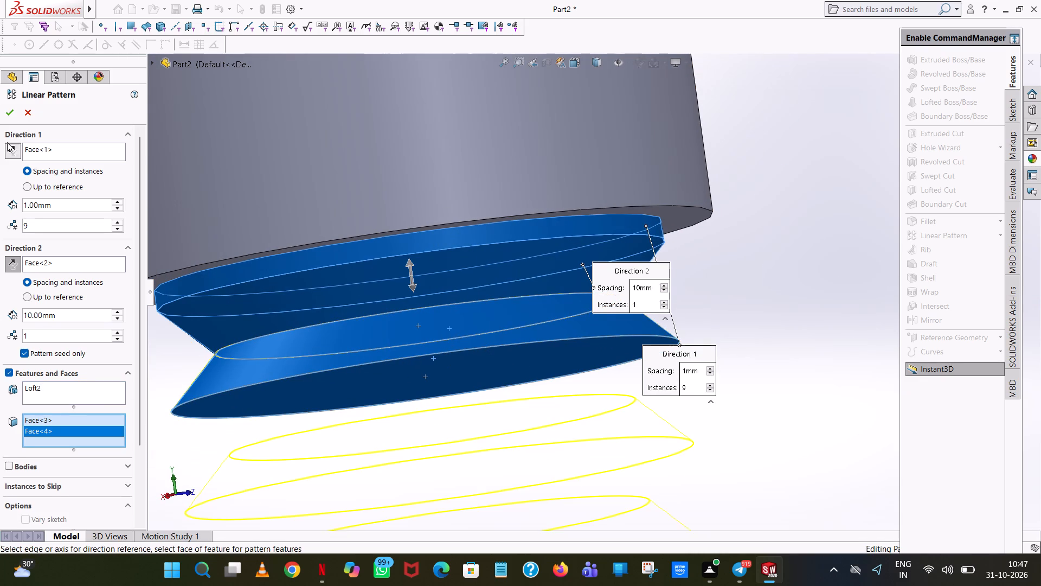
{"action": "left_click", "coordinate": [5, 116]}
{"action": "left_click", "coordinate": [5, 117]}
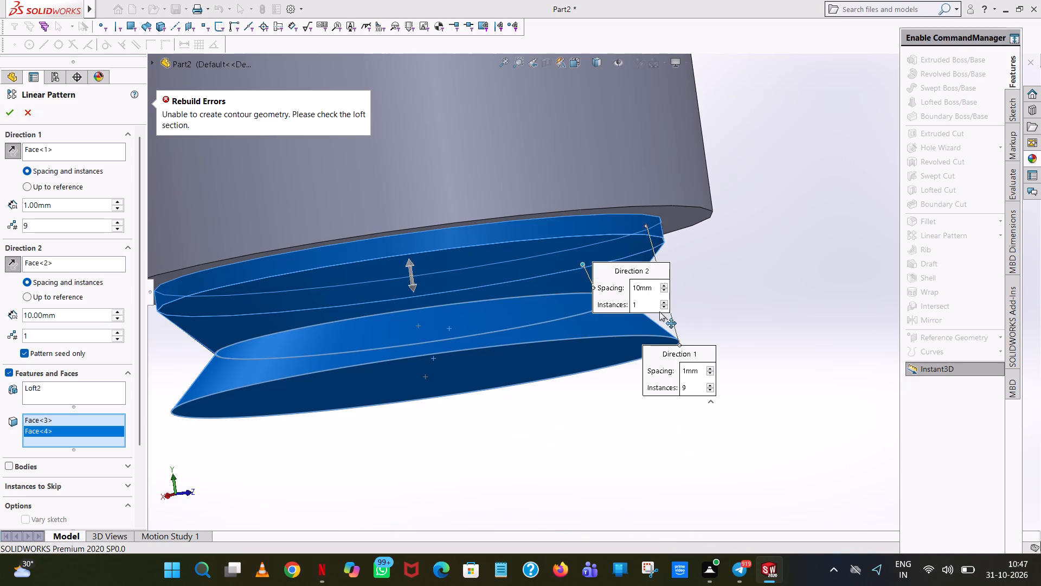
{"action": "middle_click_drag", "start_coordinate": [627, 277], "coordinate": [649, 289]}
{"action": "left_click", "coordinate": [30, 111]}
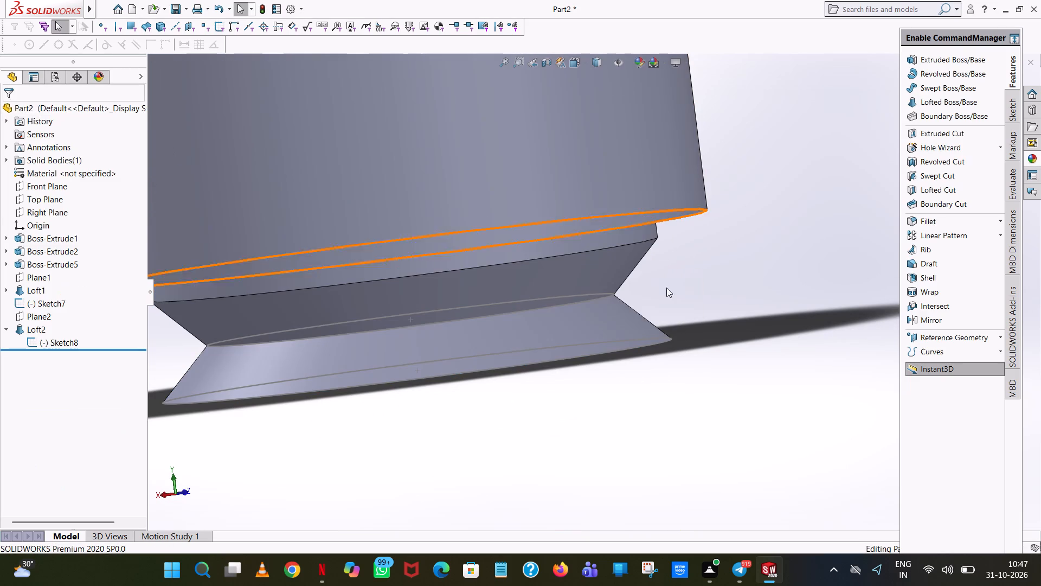
Hide the two circular loft sketches, Sketch7 at the narrow neck and Sketch8 at the outer end face.
{"action": "left_click", "coordinate": [588, 294]}
{"action": "right_click", "coordinate": [588, 294]}
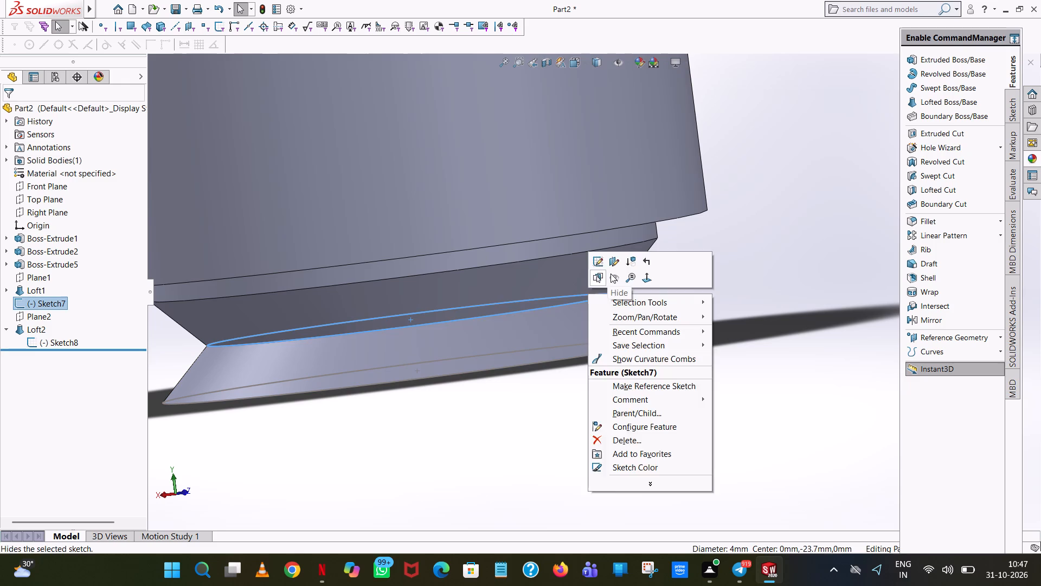
{"action": "left_click", "coordinate": [611, 272]}
{"action": "left_click", "coordinate": [681, 273]}
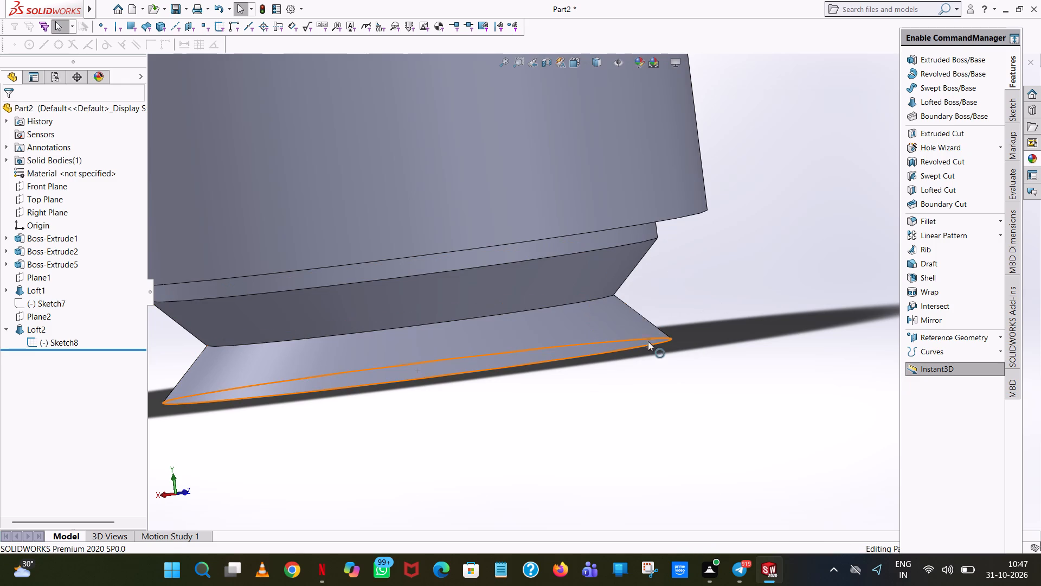
{"action": "left_click", "coordinate": [645, 347]}
{"action": "right_click", "coordinate": [645, 347]}
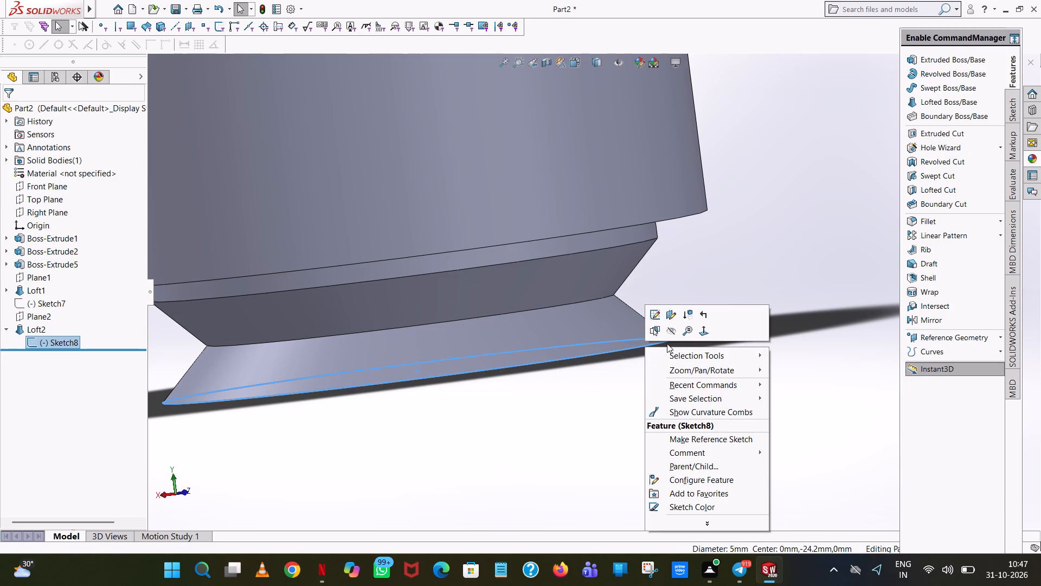
{"action": "left_click", "coordinate": [670, 332]}
Examine the two opposed lofts at the shaft's end from the end face and from the side.
{"action": "scroll", "coordinate": [672, 324], "scroll_direction": "up", "scroll_amount": 1}
{"action": "middle_click_drag", "start_coordinate": [672, 324], "coordinate": [690, 331]}
{"action": "middle_click_drag", "start_coordinate": [701, 287], "coordinate": [720, 20]}
{"action": "scroll", "coordinate": [710, 68], "scroll_direction": "up", "scroll_amount": 1}
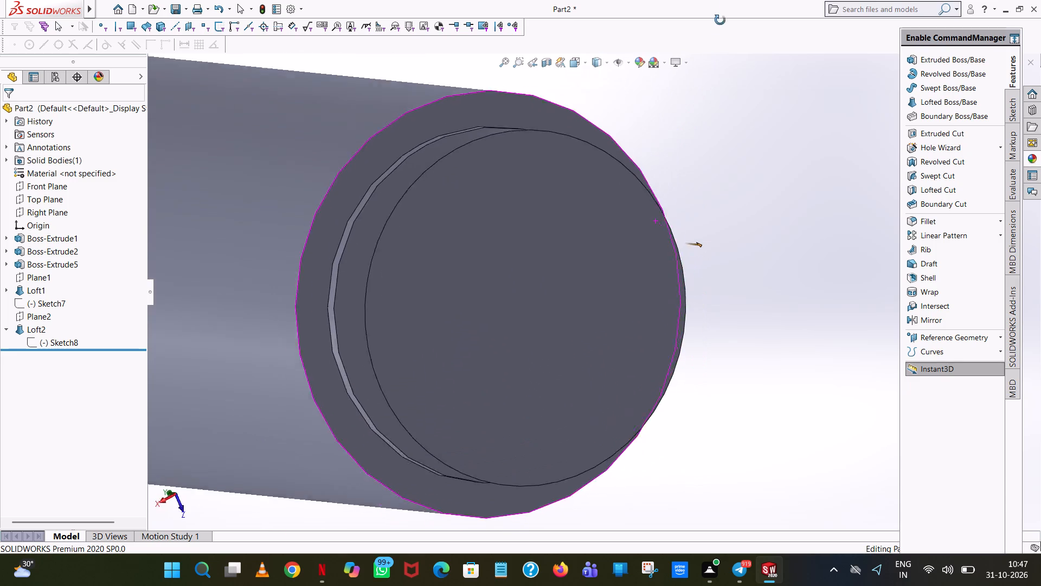
{"action": "middle_click_drag", "start_coordinate": [720, 20], "coordinate": [755, 66]}
{"action": "left_click", "coordinate": [612, 313]}
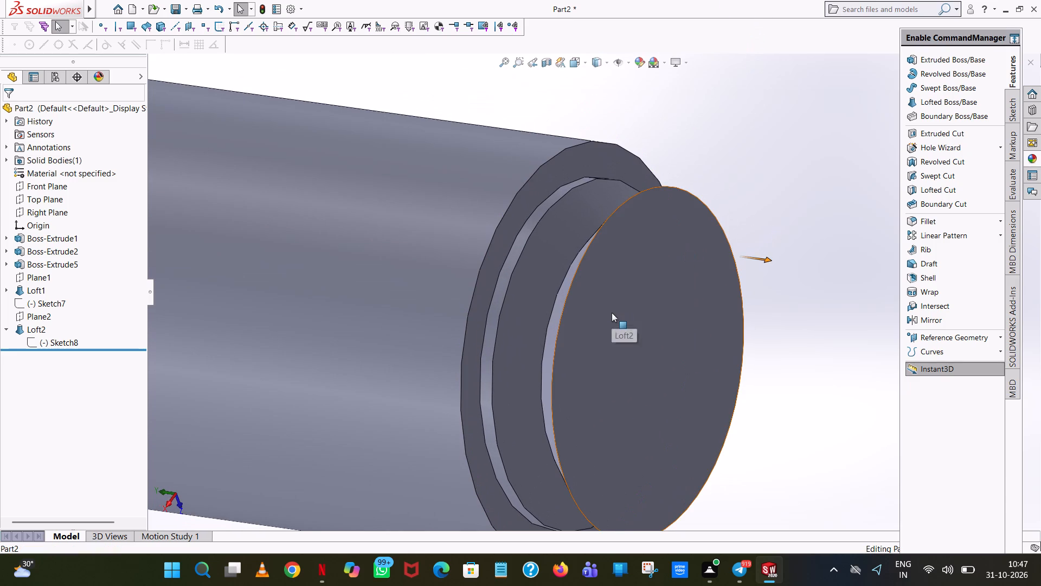
{"action": "middle_click_drag", "start_coordinate": [736, 177], "coordinate": [748, 246]}
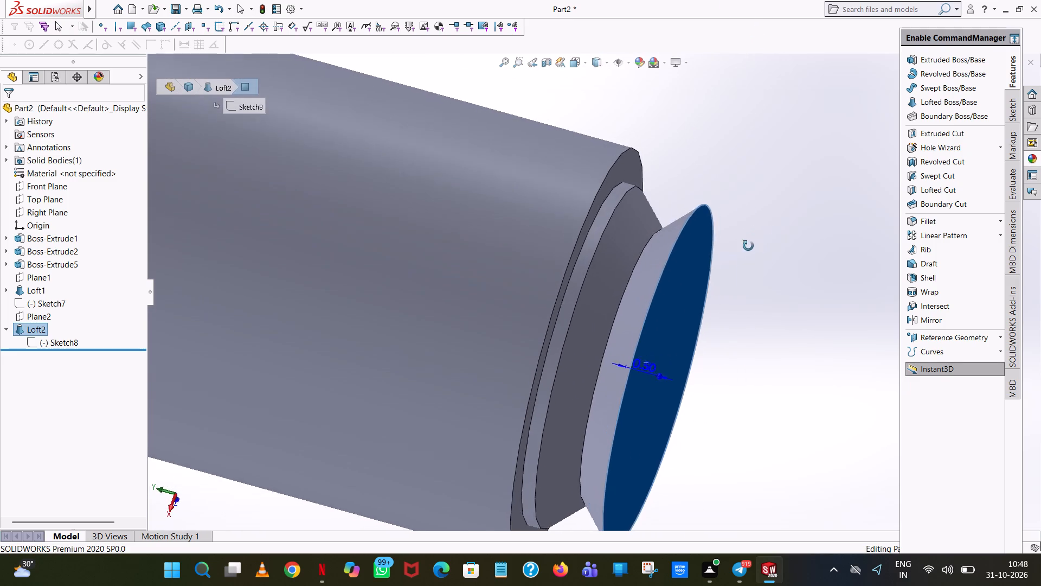
{"action": "middle_click_drag", "start_coordinate": [748, 246], "coordinate": [687, 203]}
{"action": "scroll", "coordinate": [724, 232], "scroll_direction": "up", "scroll_amount": 1}
{"action": "left_click", "coordinate": [731, 132]}
{"action": "scroll", "coordinate": [788, 142], "scroll_direction": "up", "scroll_amount": 2}
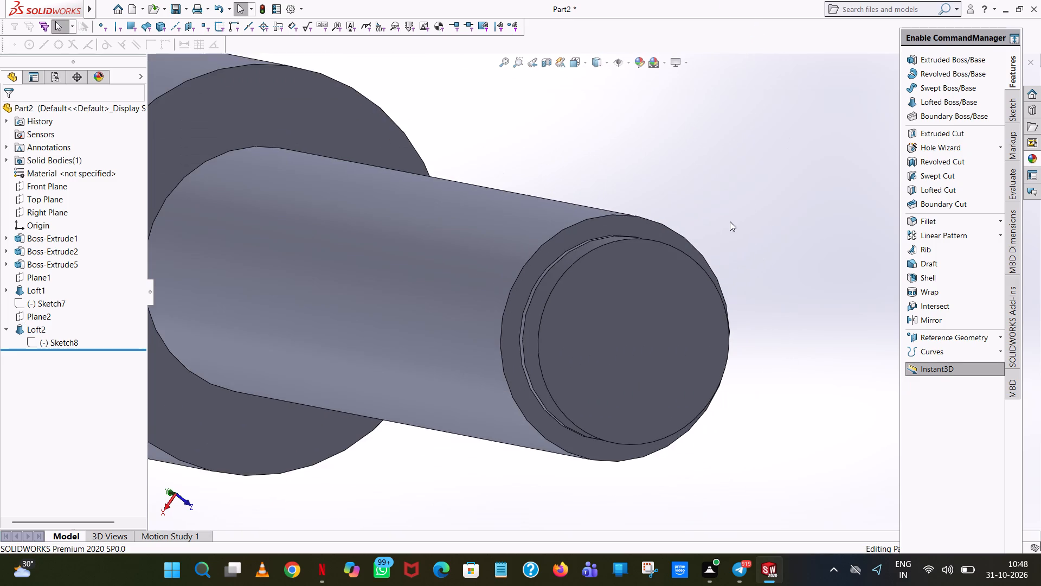
{"action": "middle_click_drag", "start_coordinate": [728, 222], "coordinate": [824, 231]}
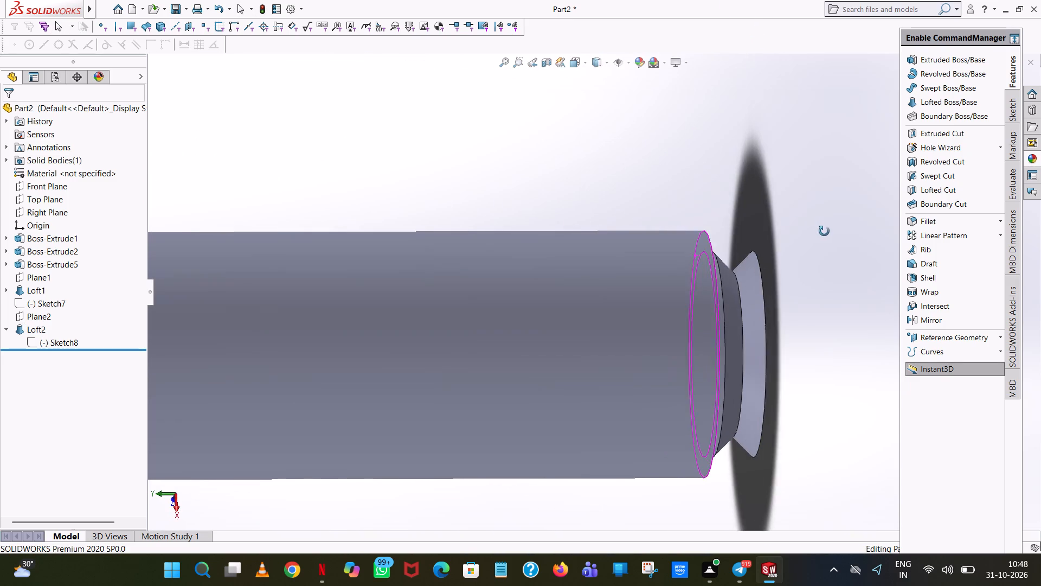
{"action": "middle_click_drag", "start_coordinate": [824, 231], "coordinate": [790, 227]}
{"action": "scroll", "coordinate": [781, 244], "scroll_direction": "up", "scroll_amount": 2}
{"action": "middle_click_drag", "start_coordinate": [781, 244], "coordinate": [806, 265]}
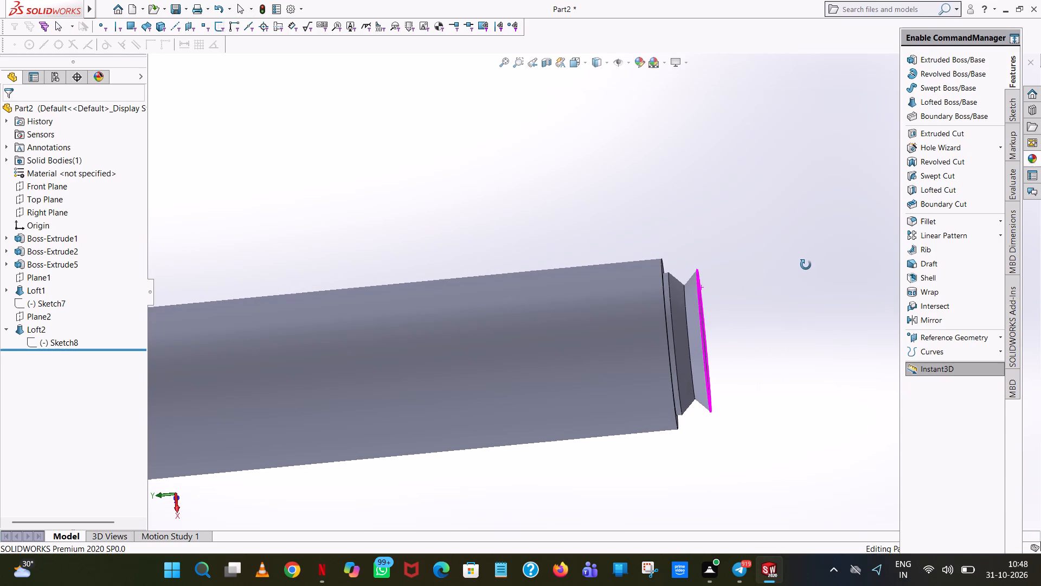
{"action": "middle_click_drag", "start_coordinate": [806, 265], "coordinate": [806, 265]}
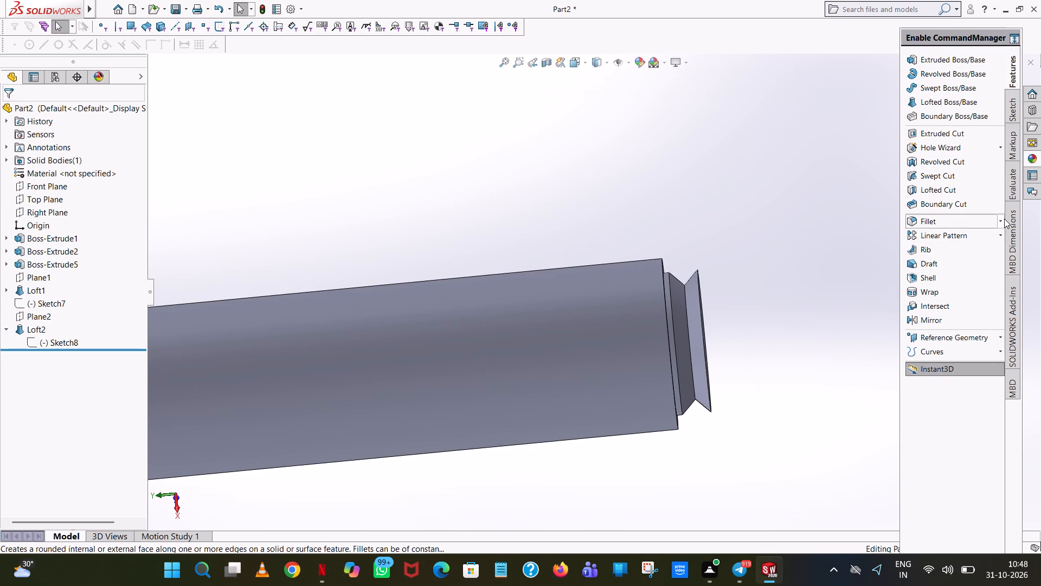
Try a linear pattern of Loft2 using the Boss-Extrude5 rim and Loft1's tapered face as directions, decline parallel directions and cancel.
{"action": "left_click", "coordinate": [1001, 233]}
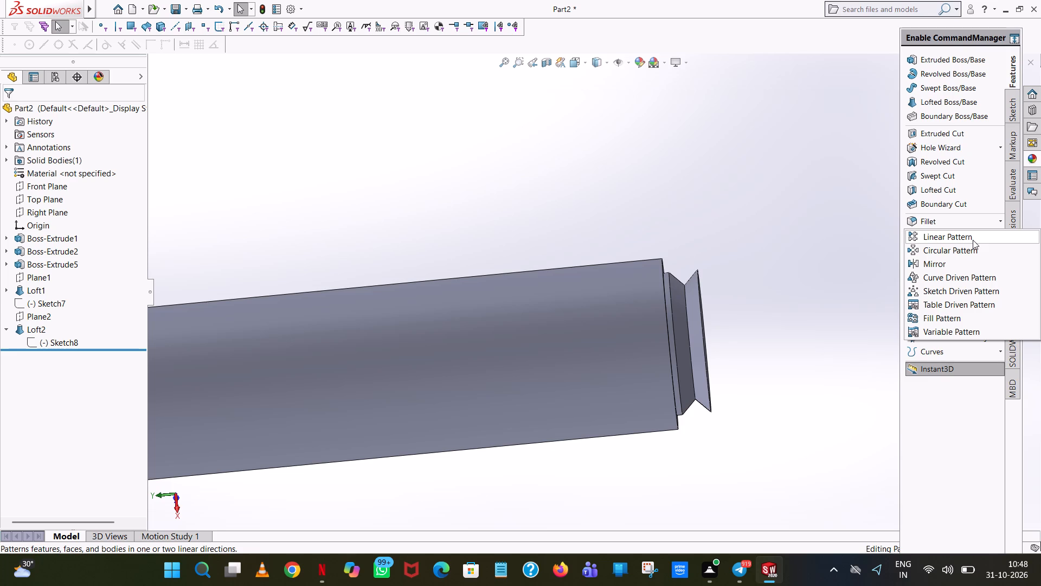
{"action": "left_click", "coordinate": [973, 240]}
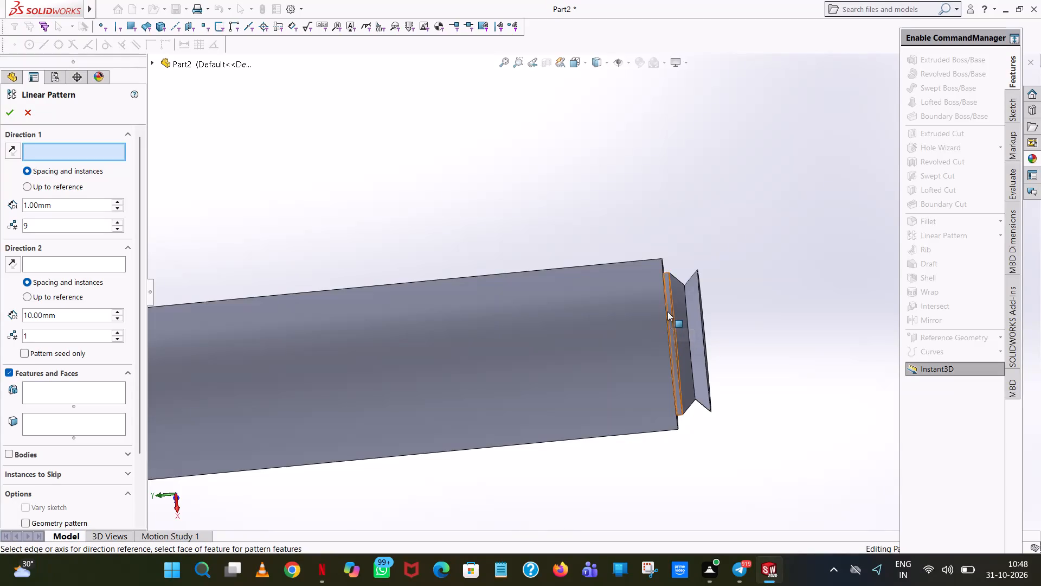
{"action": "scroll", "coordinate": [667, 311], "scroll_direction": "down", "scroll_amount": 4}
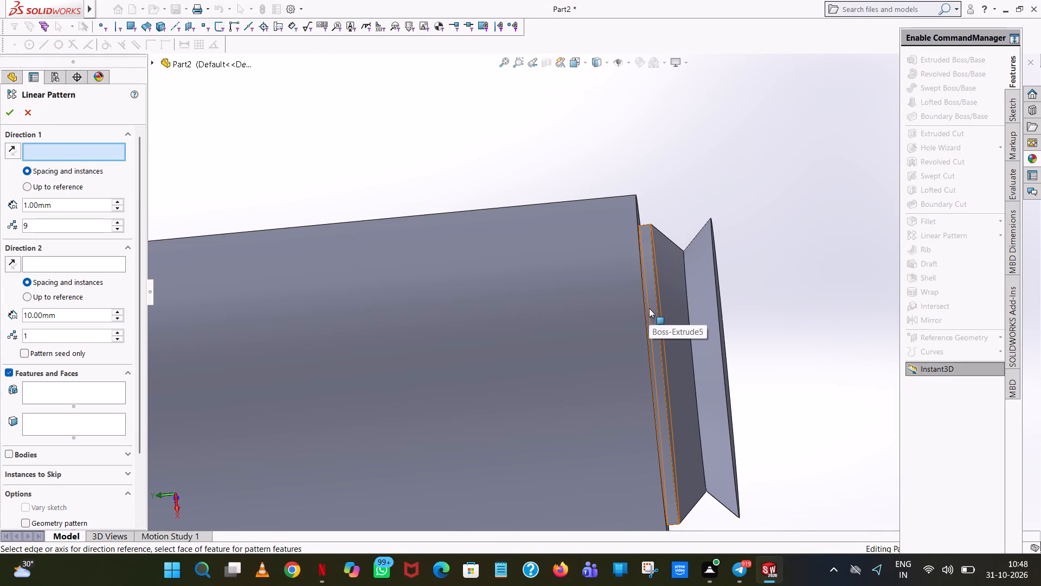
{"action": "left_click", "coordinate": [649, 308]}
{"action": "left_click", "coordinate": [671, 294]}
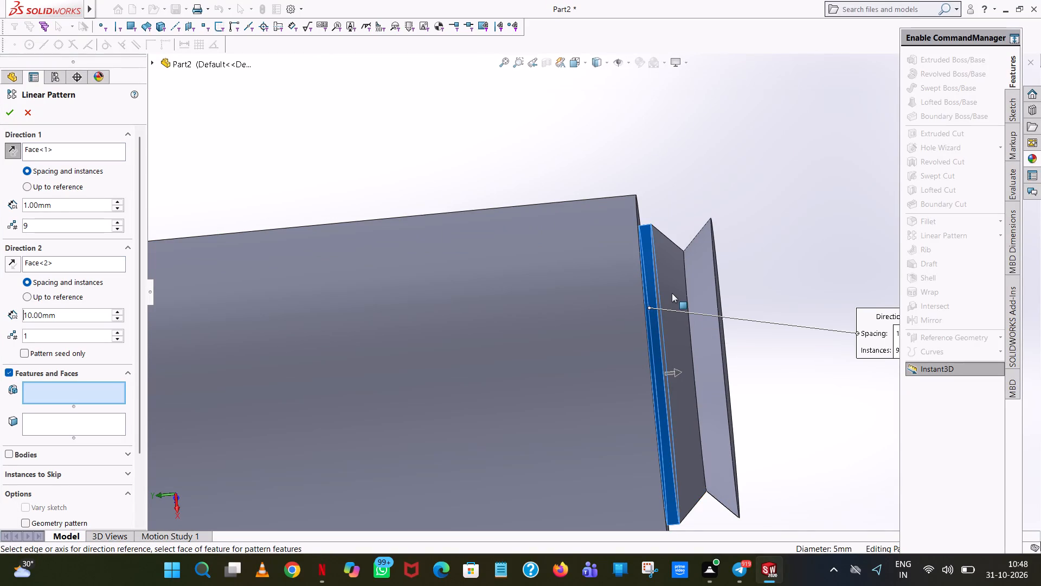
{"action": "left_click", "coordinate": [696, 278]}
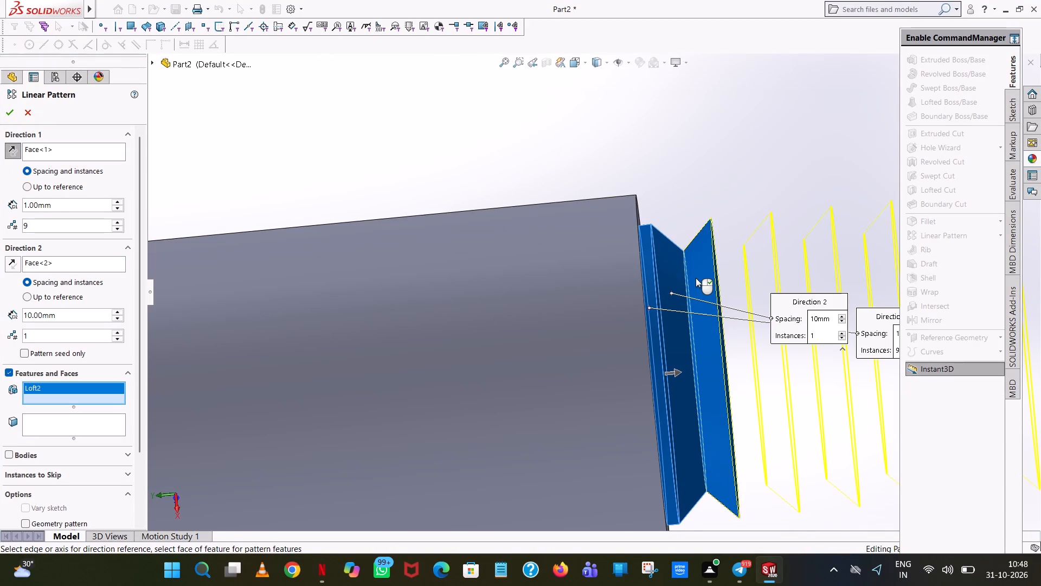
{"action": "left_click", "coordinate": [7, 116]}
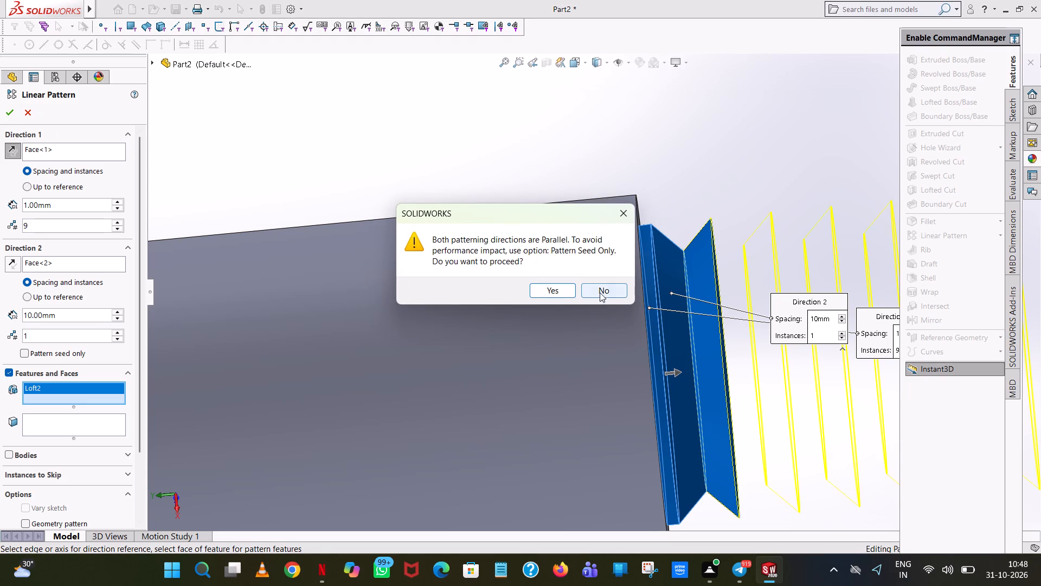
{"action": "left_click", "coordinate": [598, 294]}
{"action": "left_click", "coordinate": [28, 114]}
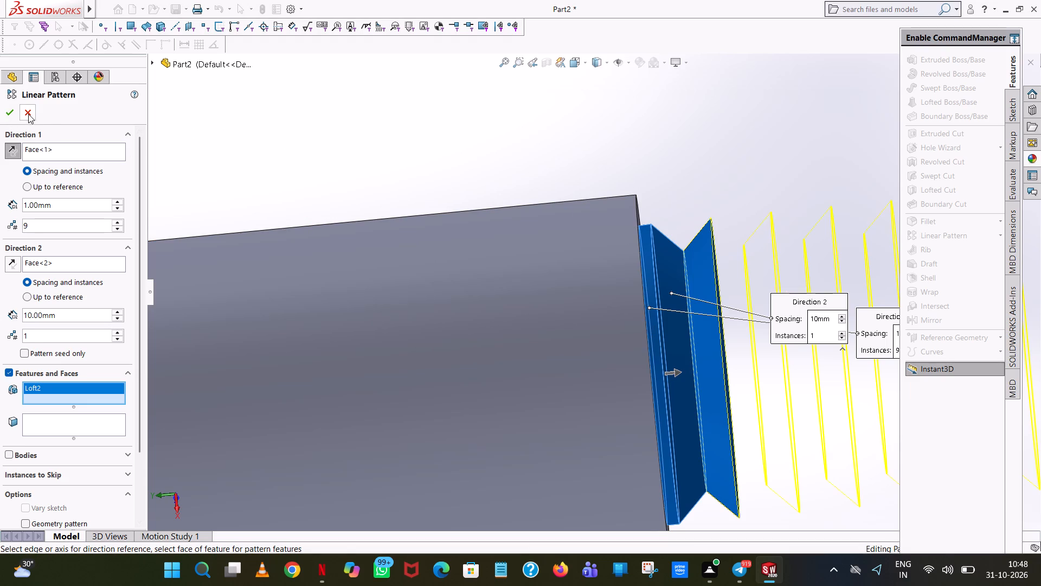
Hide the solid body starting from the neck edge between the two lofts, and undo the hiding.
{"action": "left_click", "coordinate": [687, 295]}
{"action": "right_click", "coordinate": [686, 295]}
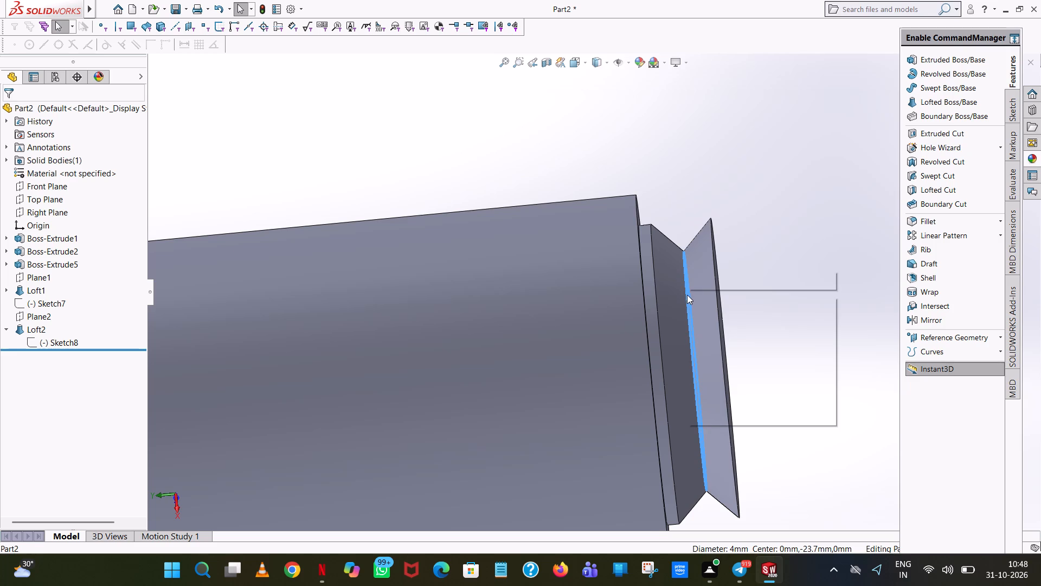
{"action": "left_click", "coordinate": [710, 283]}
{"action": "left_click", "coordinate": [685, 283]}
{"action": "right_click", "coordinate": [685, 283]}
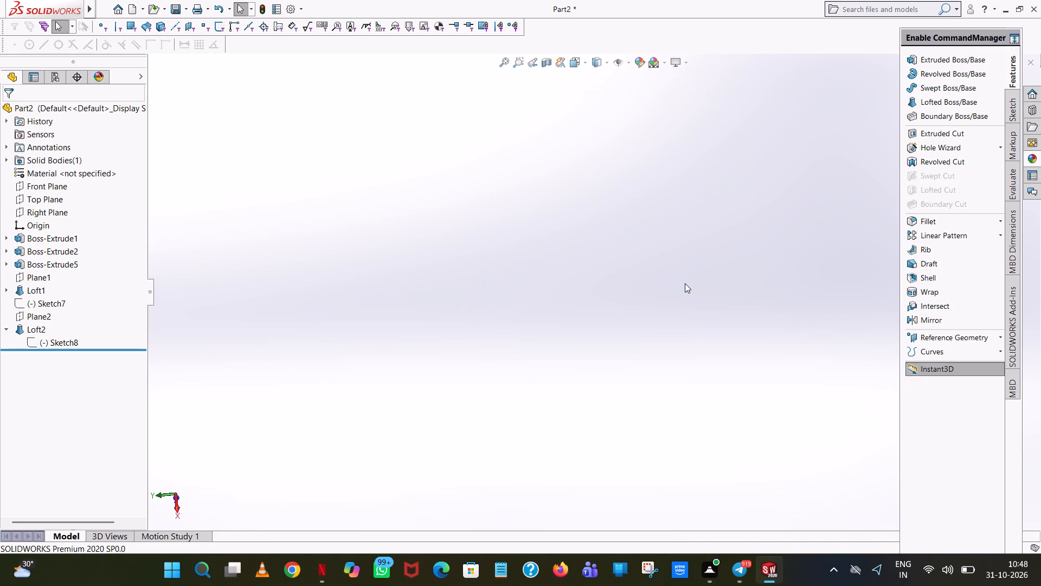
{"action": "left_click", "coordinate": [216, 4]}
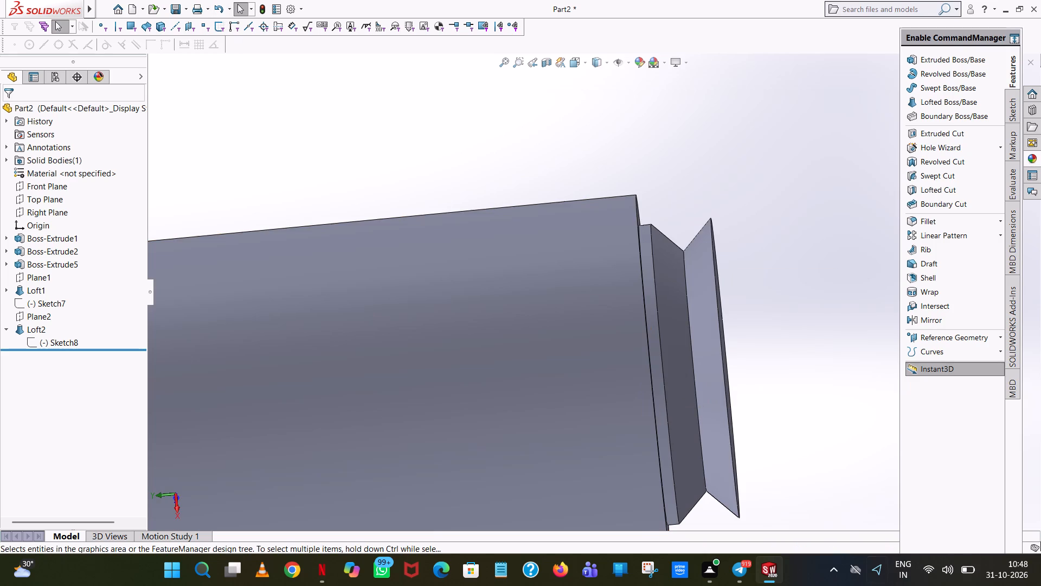
Inspect Loft2 and its profile Sketch8 in the feature tree, along with the available Loft2 options.
{"action": "scroll", "coordinate": [744, 268], "scroll_direction": "up", "scroll_amount": 1}
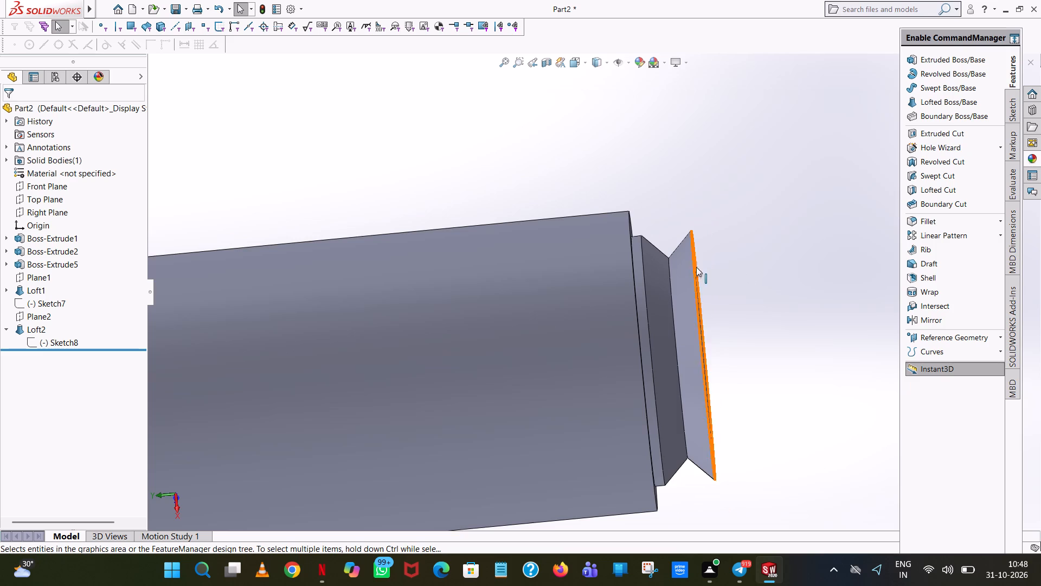
{"action": "scroll", "coordinate": [659, 293], "scroll_direction": "down", "scroll_amount": 1}
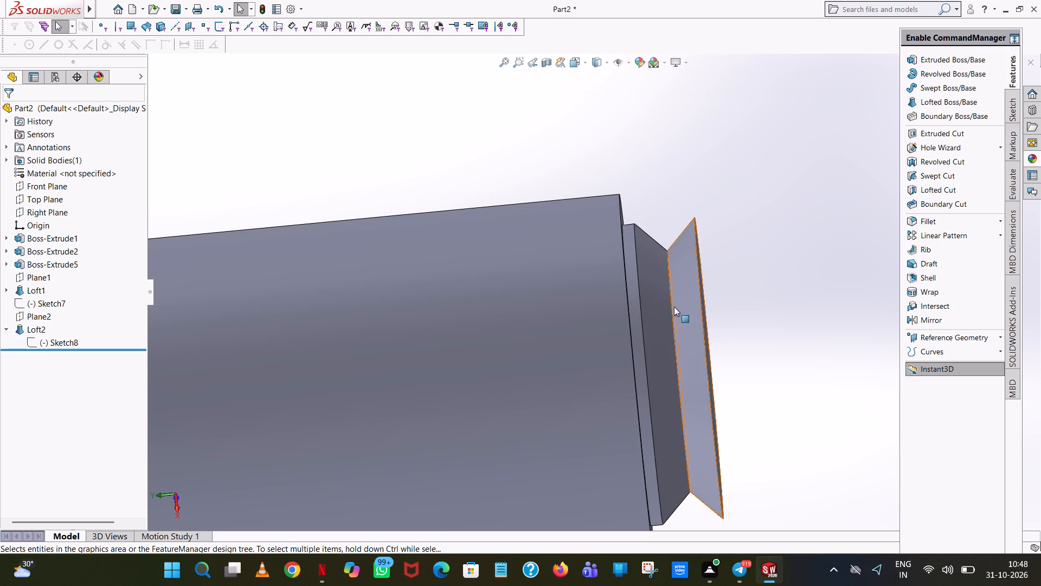
{"action": "left_click", "coordinate": [35, 329]}
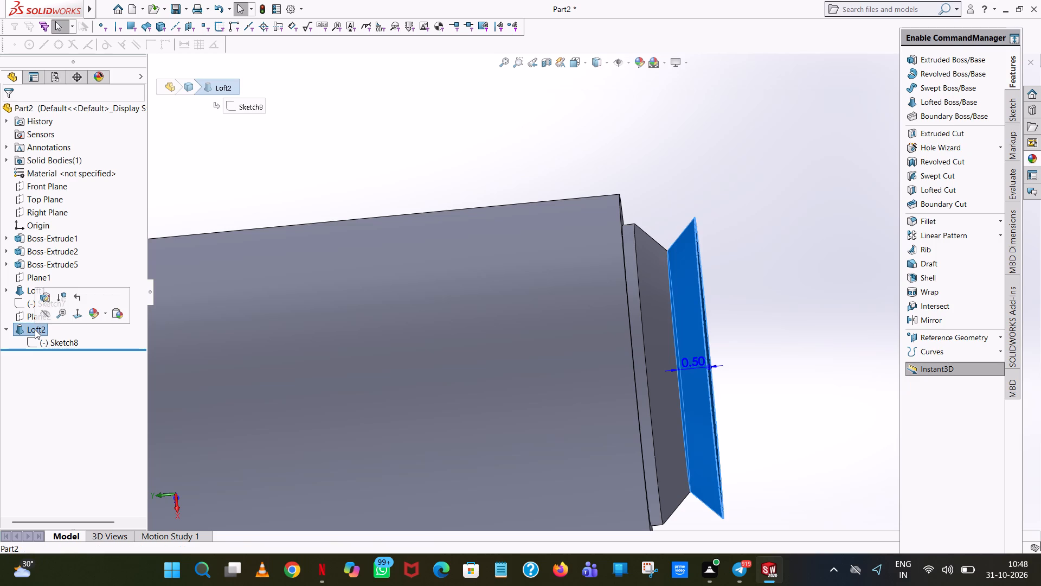
{"action": "right_click", "coordinate": [35, 329]}
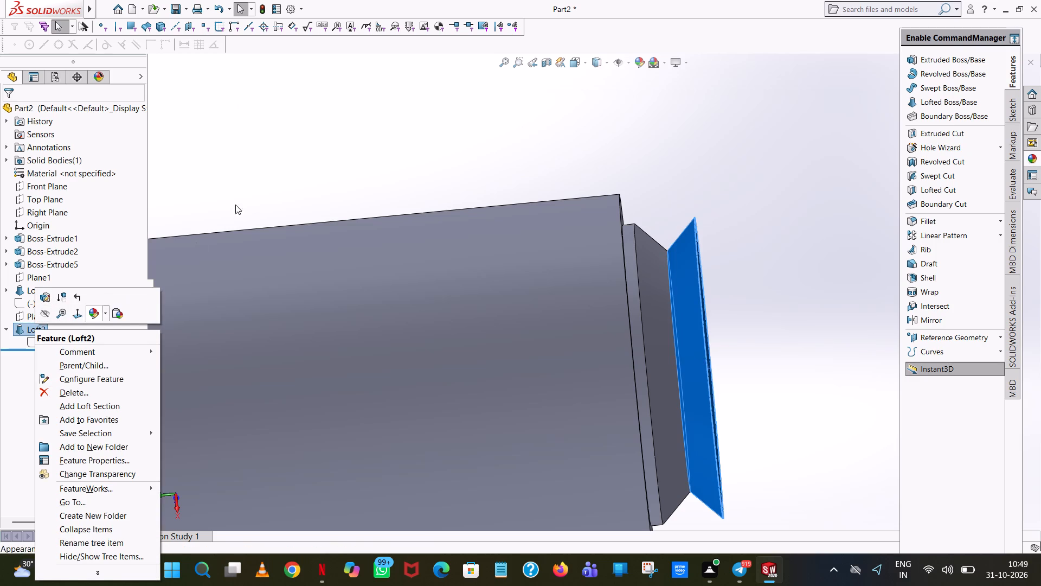
{"action": "left_click", "coordinate": [269, 170]}
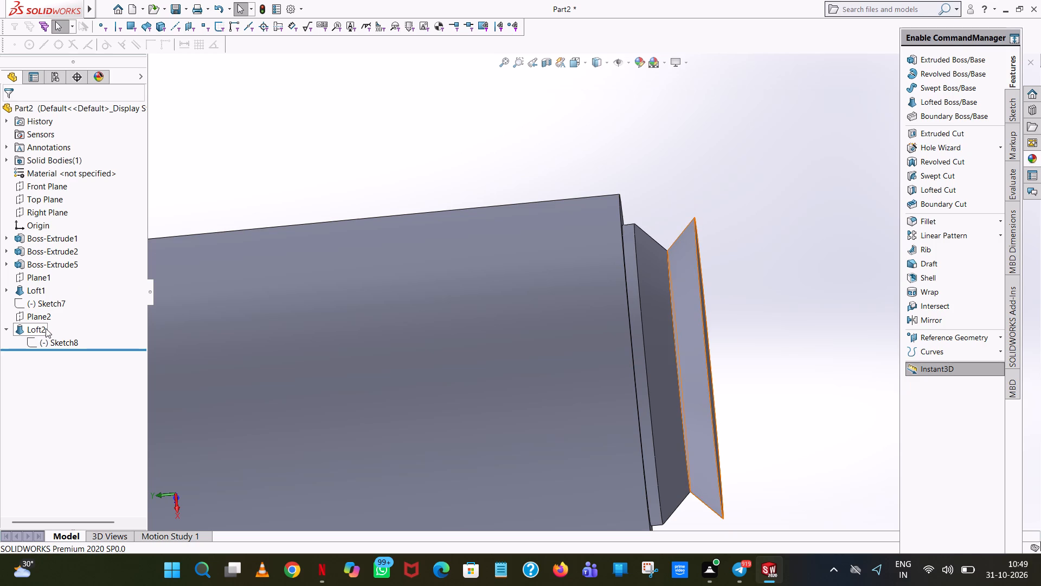
{"action": "left_click", "coordinate": [6, 327]}
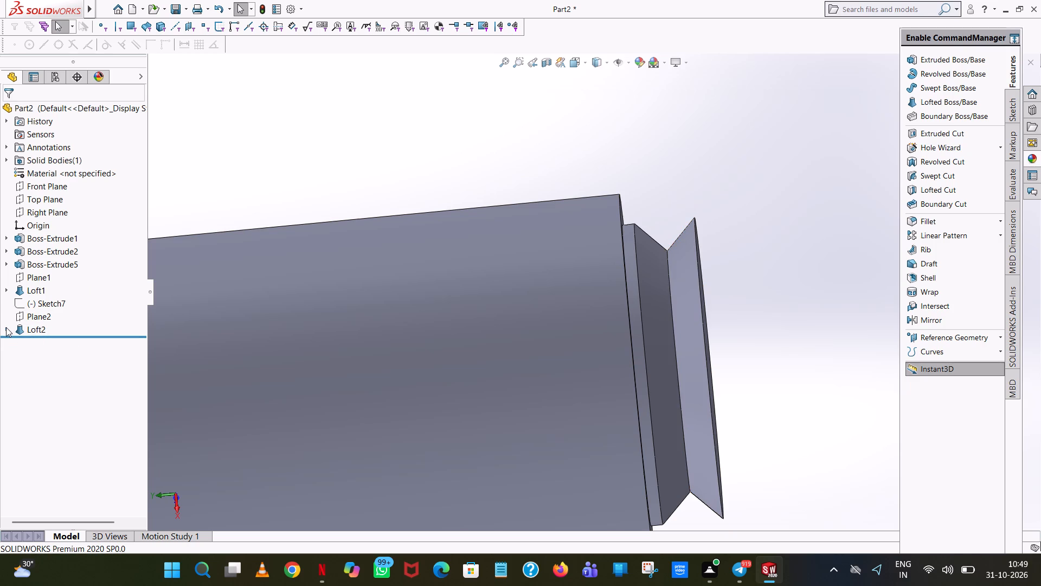
{"action": "left_click", "coordinate": [6, 327]}
{"action": "left_click", "coordinate": [67, 340]}
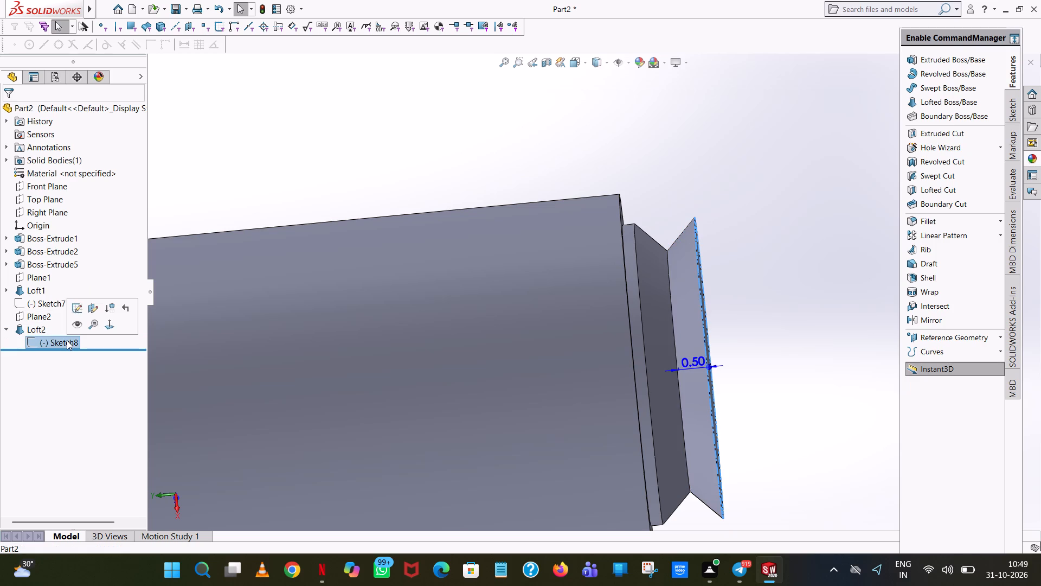
{"action": "left_click", "coordinate": [316, 157]}
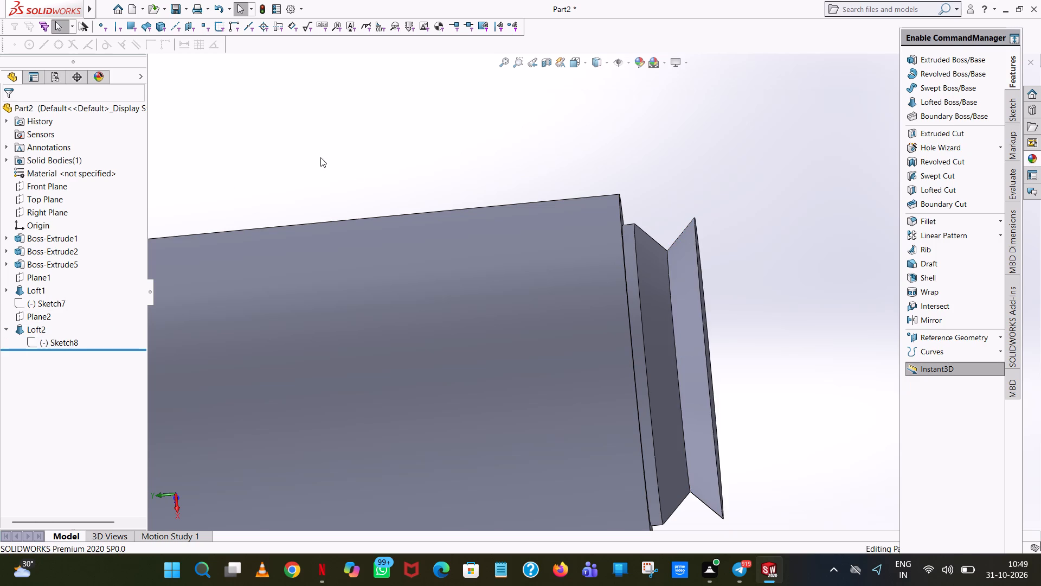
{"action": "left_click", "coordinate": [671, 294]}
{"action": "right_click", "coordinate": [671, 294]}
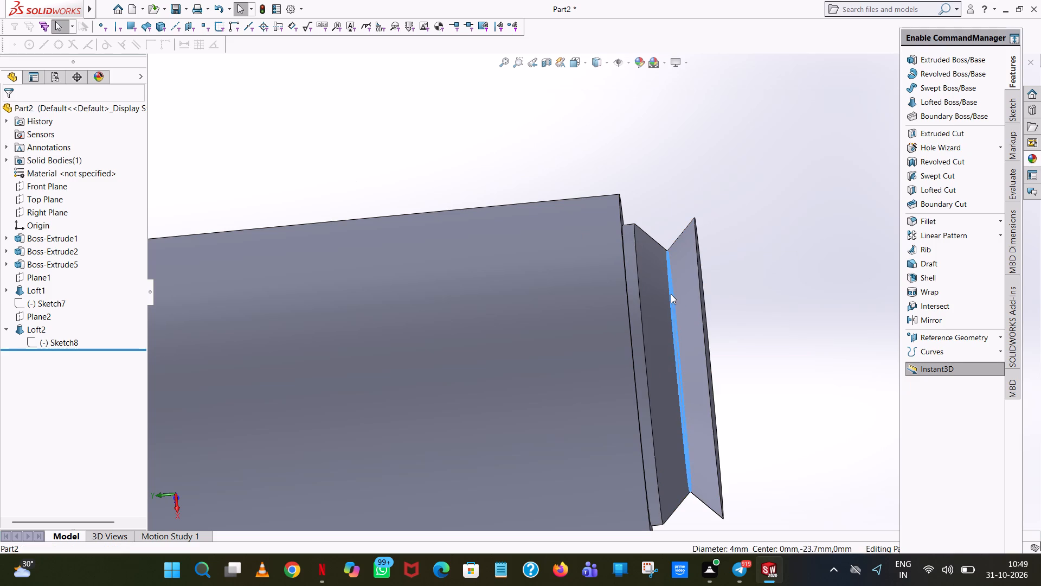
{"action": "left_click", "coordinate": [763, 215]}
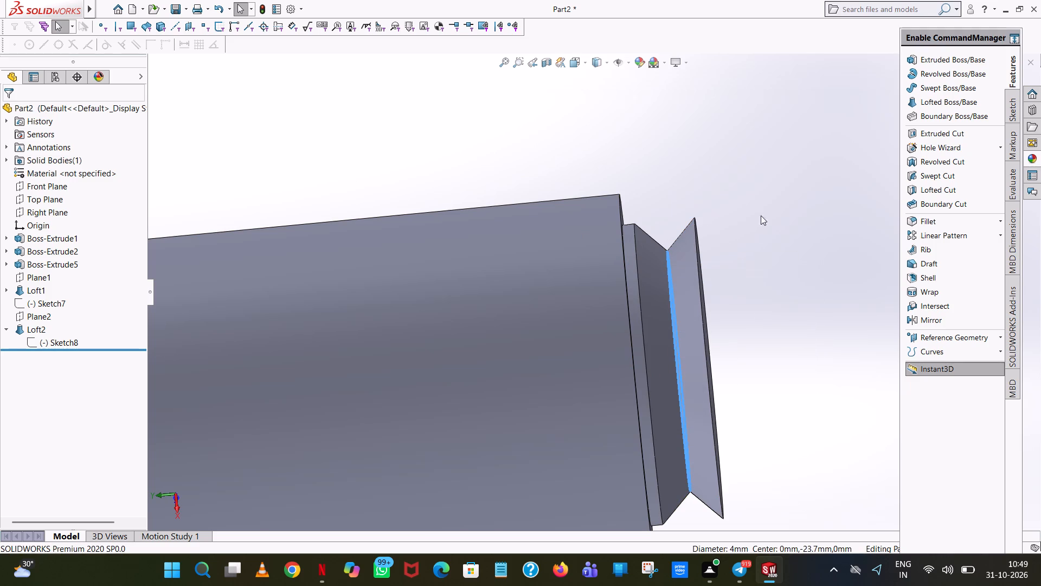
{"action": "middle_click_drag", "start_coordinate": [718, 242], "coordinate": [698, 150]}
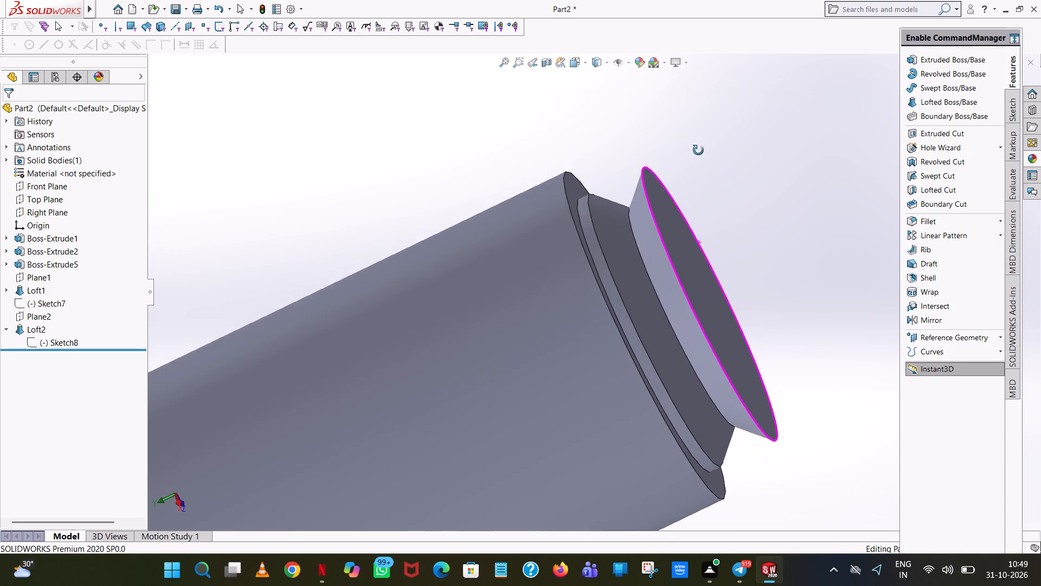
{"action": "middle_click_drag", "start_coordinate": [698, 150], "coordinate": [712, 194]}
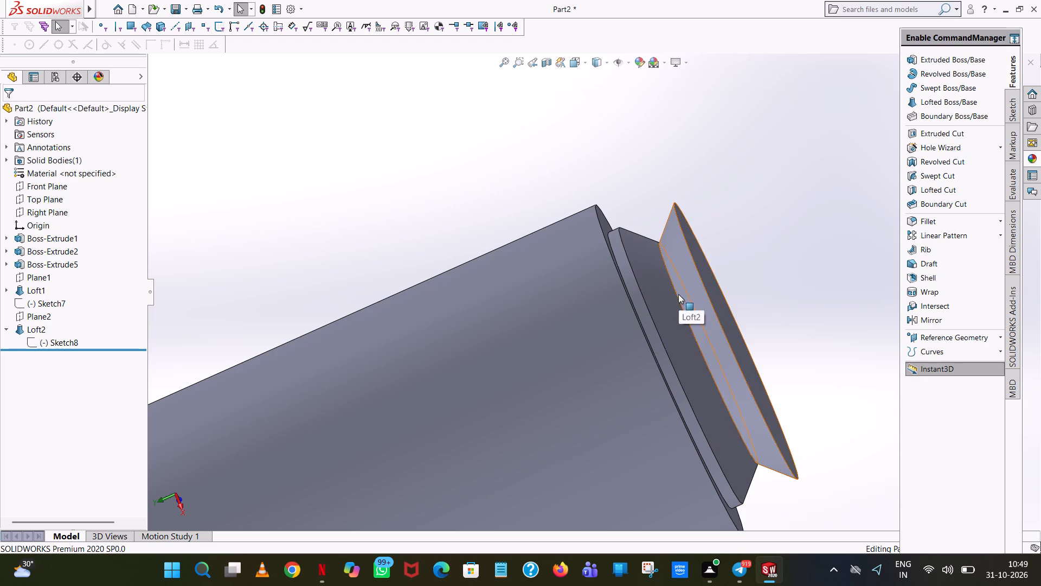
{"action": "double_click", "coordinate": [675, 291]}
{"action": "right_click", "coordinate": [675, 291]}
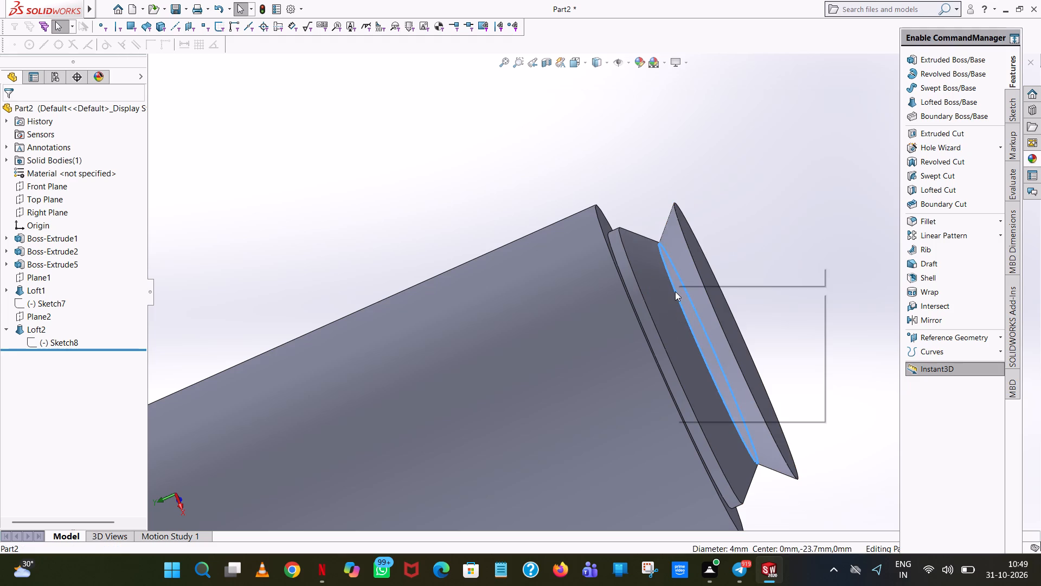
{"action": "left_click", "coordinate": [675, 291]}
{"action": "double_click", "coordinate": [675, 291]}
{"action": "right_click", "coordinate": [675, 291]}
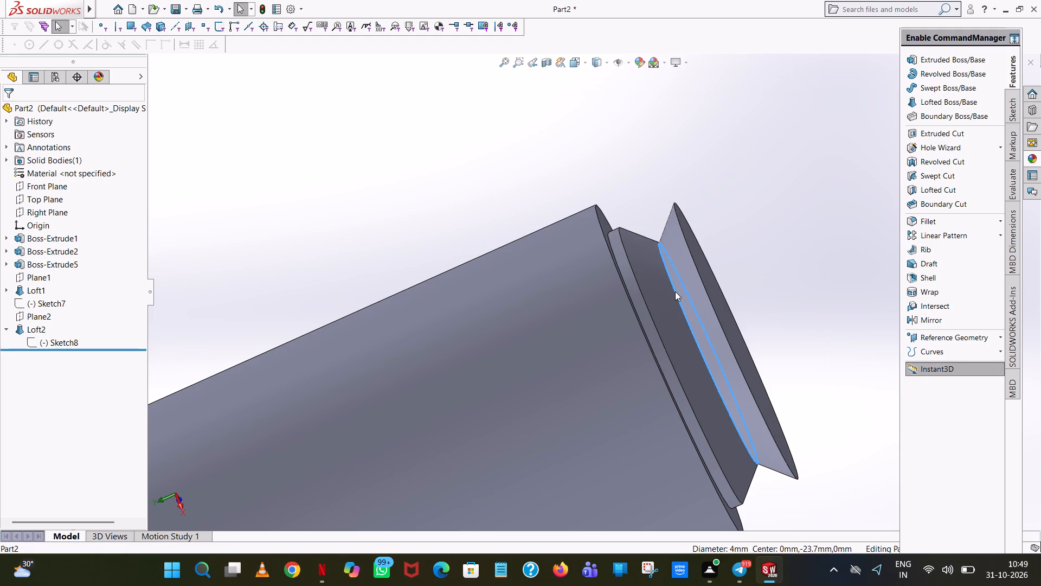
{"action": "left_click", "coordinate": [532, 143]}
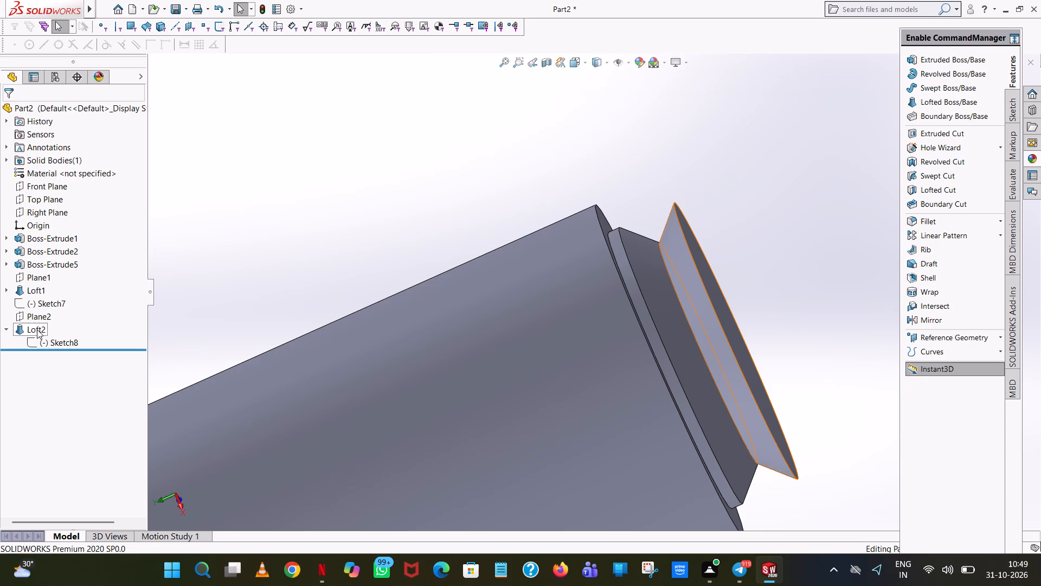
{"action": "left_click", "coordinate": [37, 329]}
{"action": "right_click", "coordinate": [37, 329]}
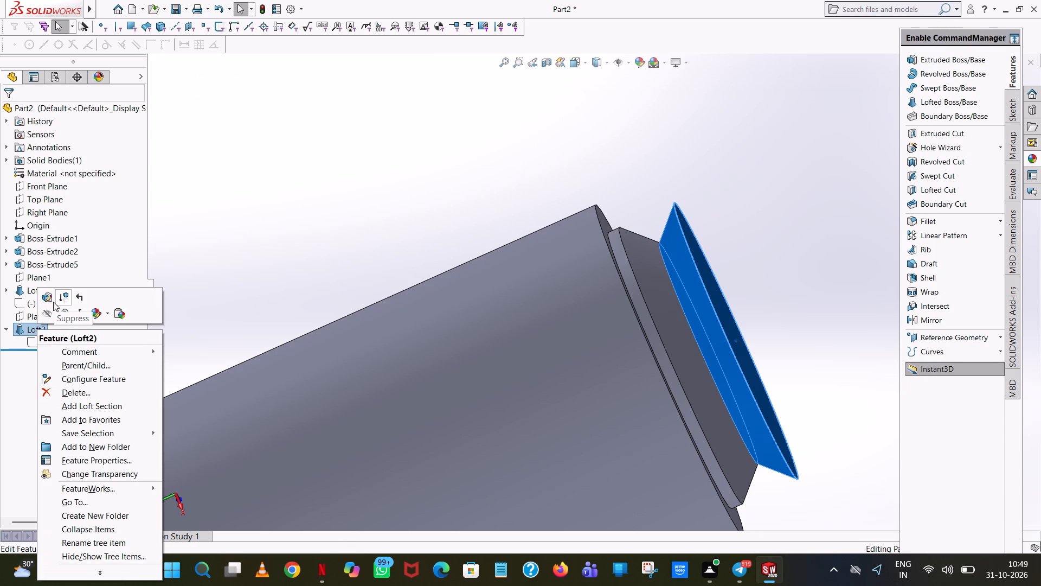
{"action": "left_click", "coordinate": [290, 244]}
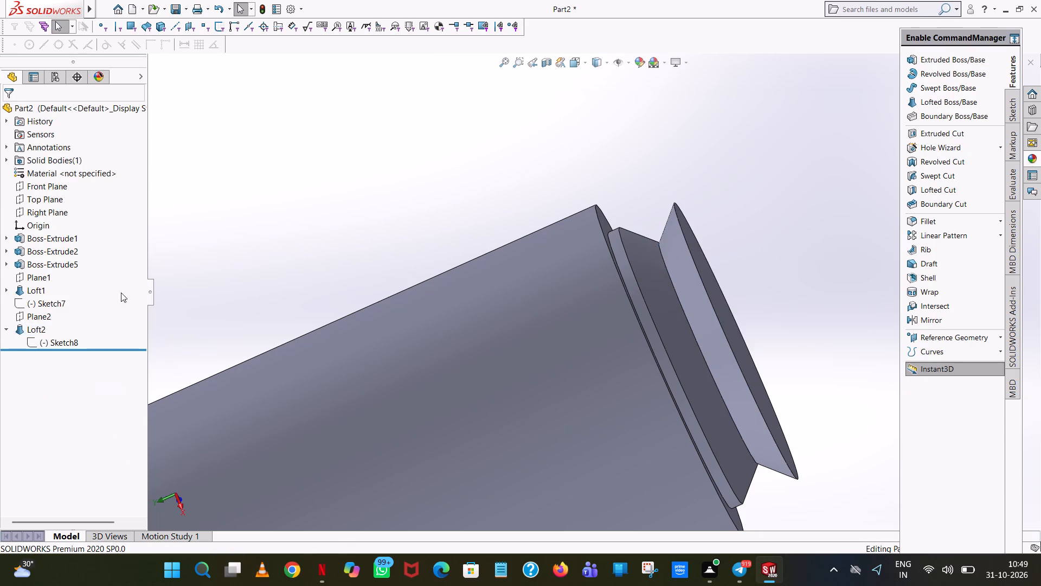
Open Sketch7, the circle on Loft1's small end, for editing.
{"action": "left_click", "coordinate": [45, 302]}
{"action": "right_click", "coordinate": [45, 302]}
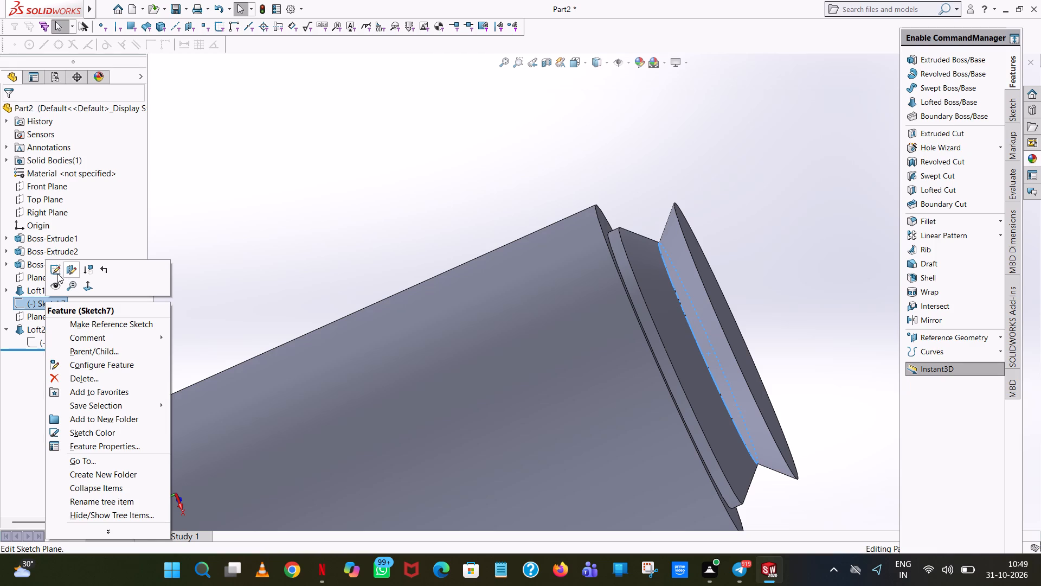
{"action": "left_click", "coordinate": [56, 273]}
{"action": "scroll", "coordinate": [749, 176], "scroll_direction": "up", "scroll_amount": 1}
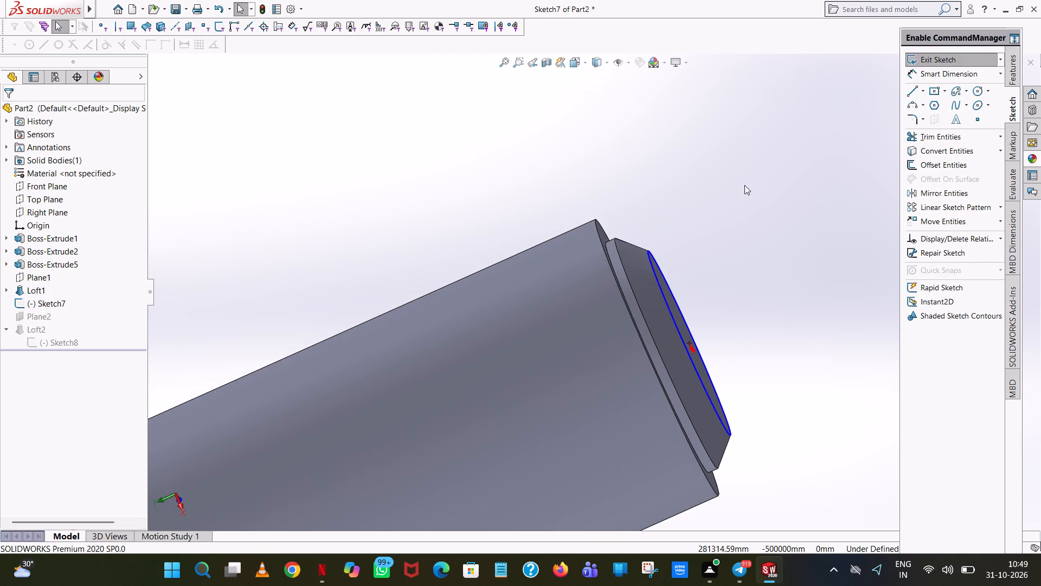
{"action": "middle_click_drag", "start_coordinate": [739, 191], "coordinate": [614, 236]}
{"action": "scroll", "coordinate": [617, 236], "scroll_direction": "up", "scroll_amount": 1}
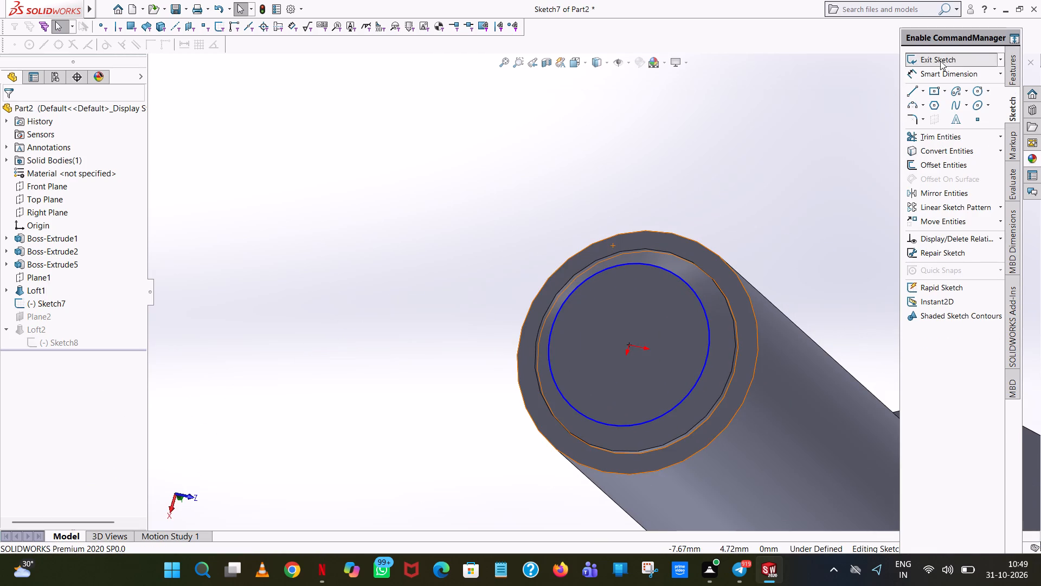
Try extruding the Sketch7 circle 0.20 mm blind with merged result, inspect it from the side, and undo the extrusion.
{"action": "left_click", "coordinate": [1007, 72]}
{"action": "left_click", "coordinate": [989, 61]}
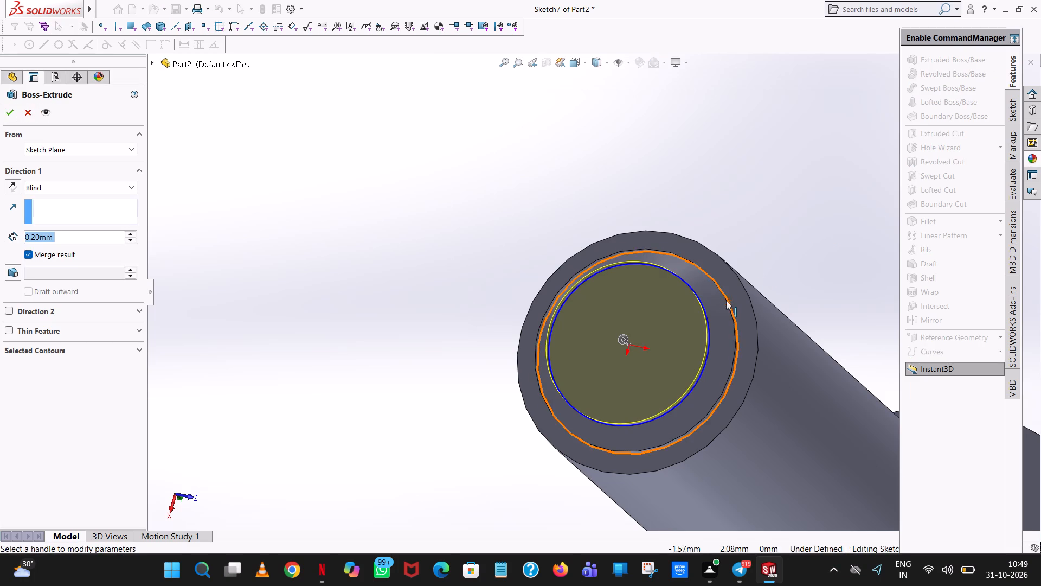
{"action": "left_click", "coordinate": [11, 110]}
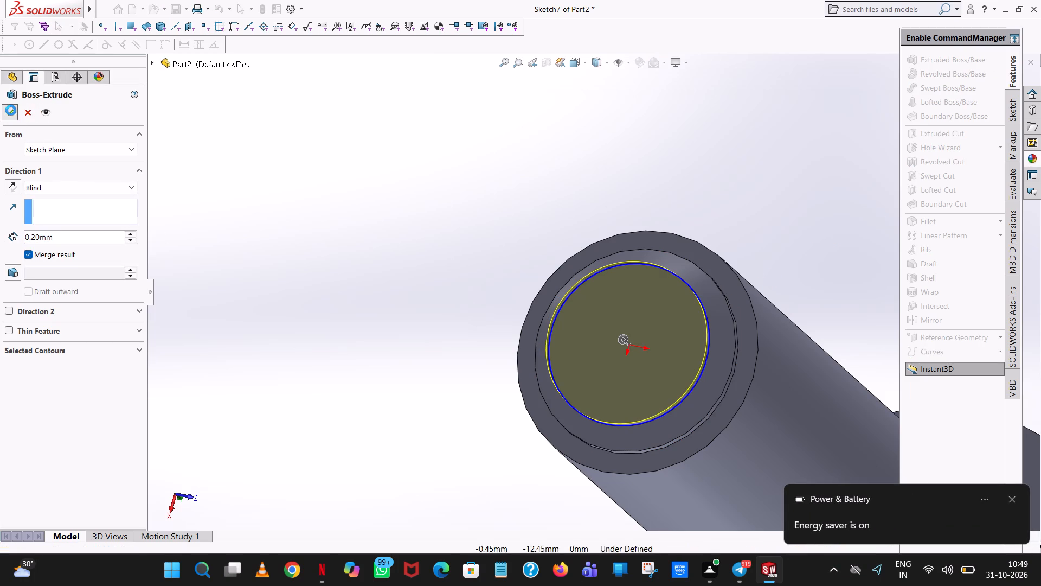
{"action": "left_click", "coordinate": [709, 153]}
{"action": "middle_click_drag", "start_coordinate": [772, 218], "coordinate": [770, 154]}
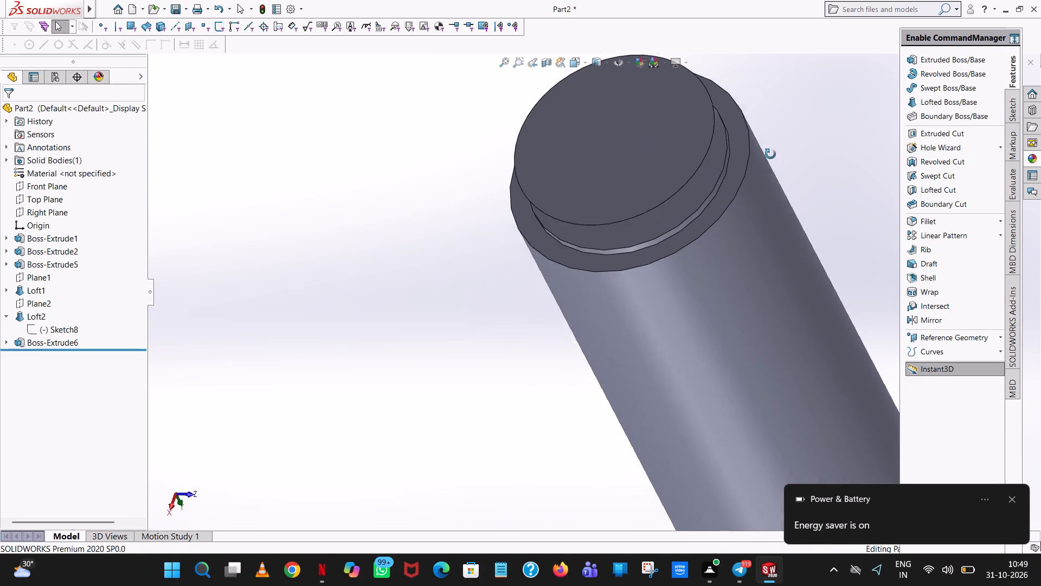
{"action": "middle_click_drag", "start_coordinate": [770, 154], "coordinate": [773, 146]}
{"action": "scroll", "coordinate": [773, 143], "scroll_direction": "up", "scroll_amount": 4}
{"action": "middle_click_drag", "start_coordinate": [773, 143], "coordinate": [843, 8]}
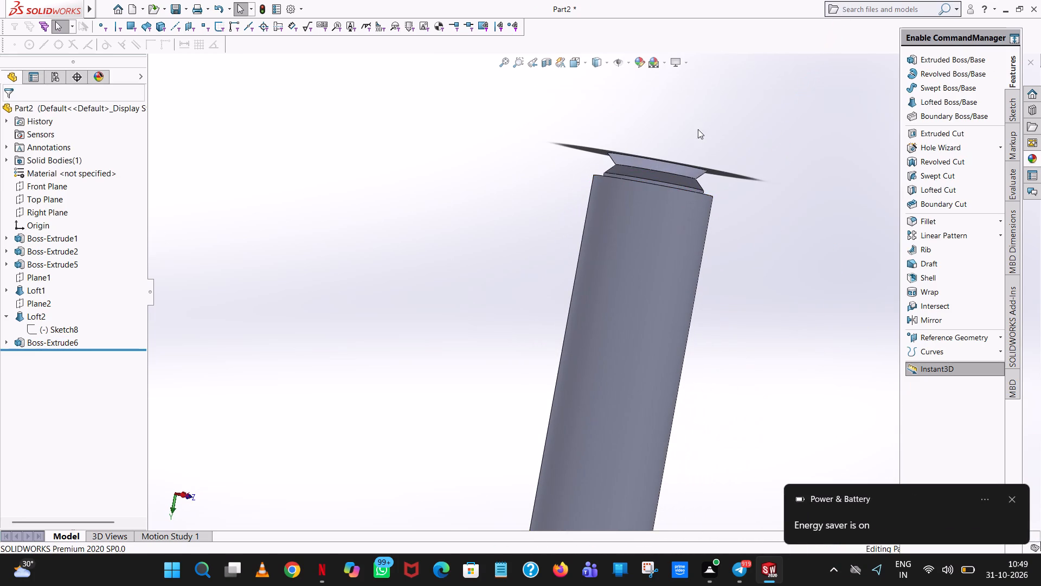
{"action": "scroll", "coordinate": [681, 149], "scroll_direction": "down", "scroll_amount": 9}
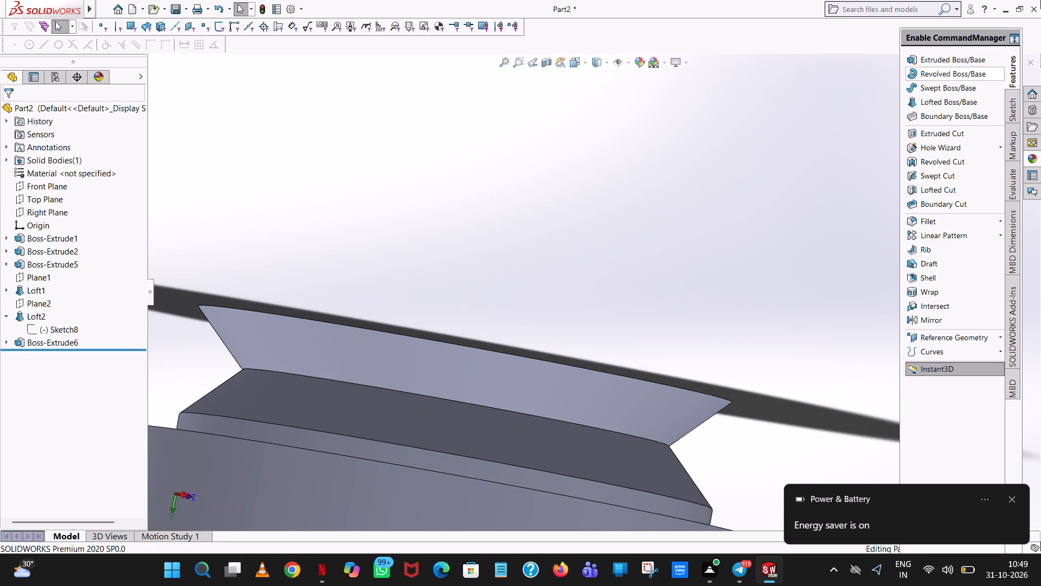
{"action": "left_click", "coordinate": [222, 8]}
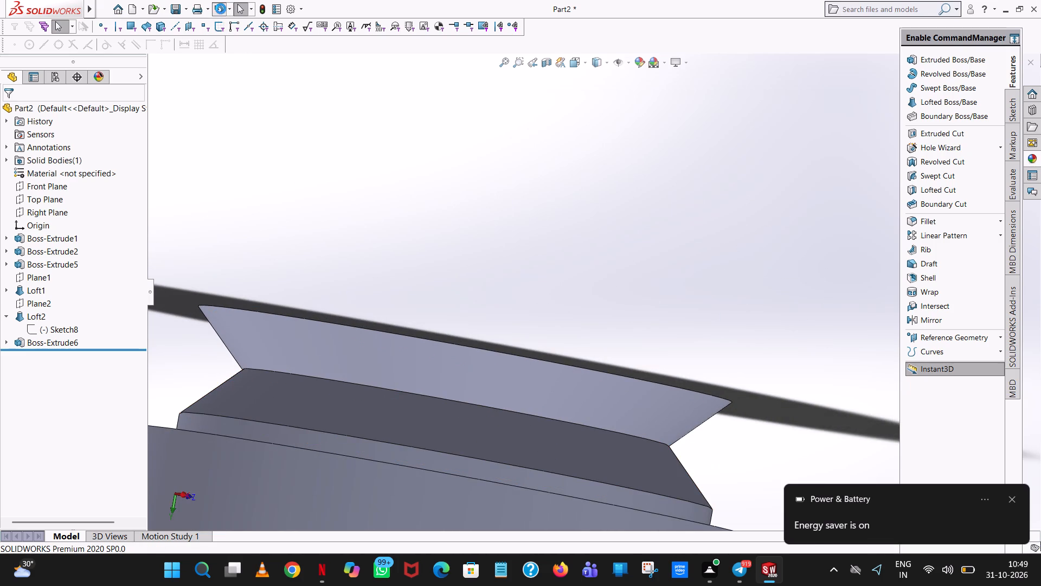
Extrude the Sketch7 circle 0.20 mm blind from the sketch plane with the result merged.
{"action": "middle_click_drag", "start_coordinate": [467, 272], "coordinate": [544, 120]}
{"action": "scroll", "coordinate": [467, 272], "scroll_direction": "up", "scroll_amount": 1}
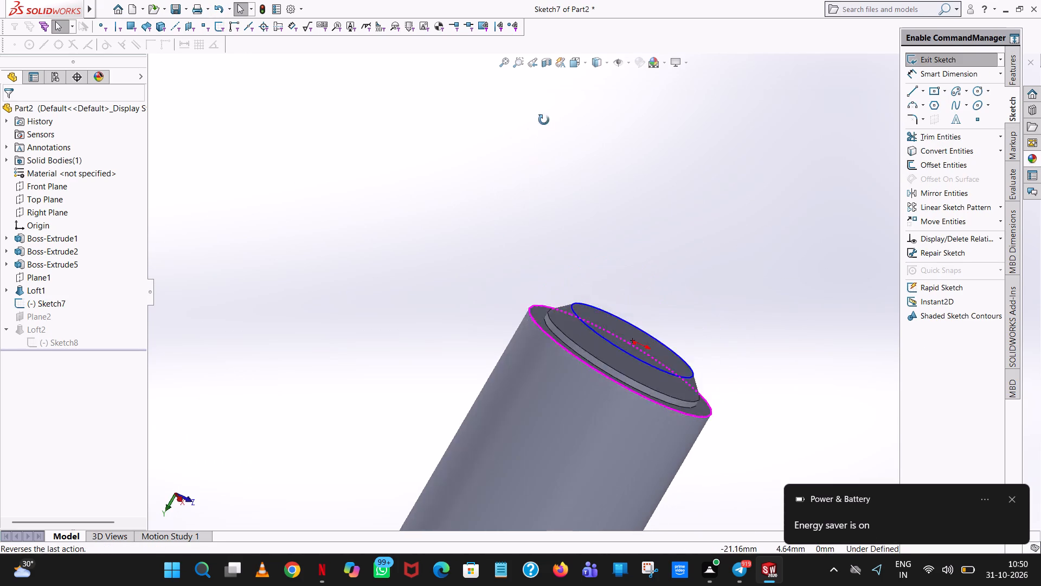
{"action": "middle_click_drag", "start_coordinate": [544, 120], "coordinate": [540, 111]}
{"action": "scroll", "coordinate": [541, 112], "scroll_direction": "up", "scroll_amount": 1}
{"action": "left_click", "coordinate": [1012, 65]}
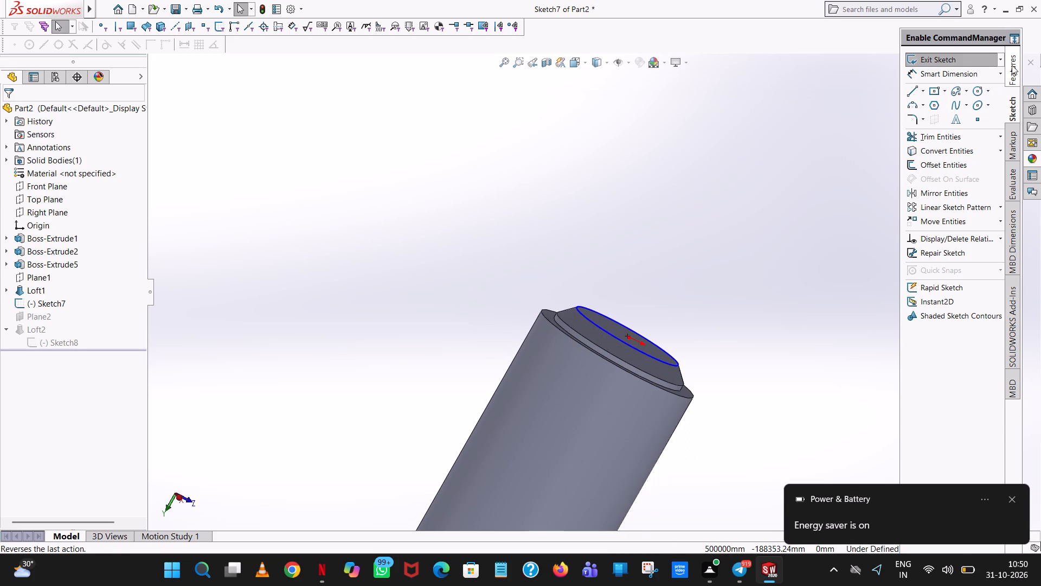
{"action": "left_click", "coordinate": [991, 58]}
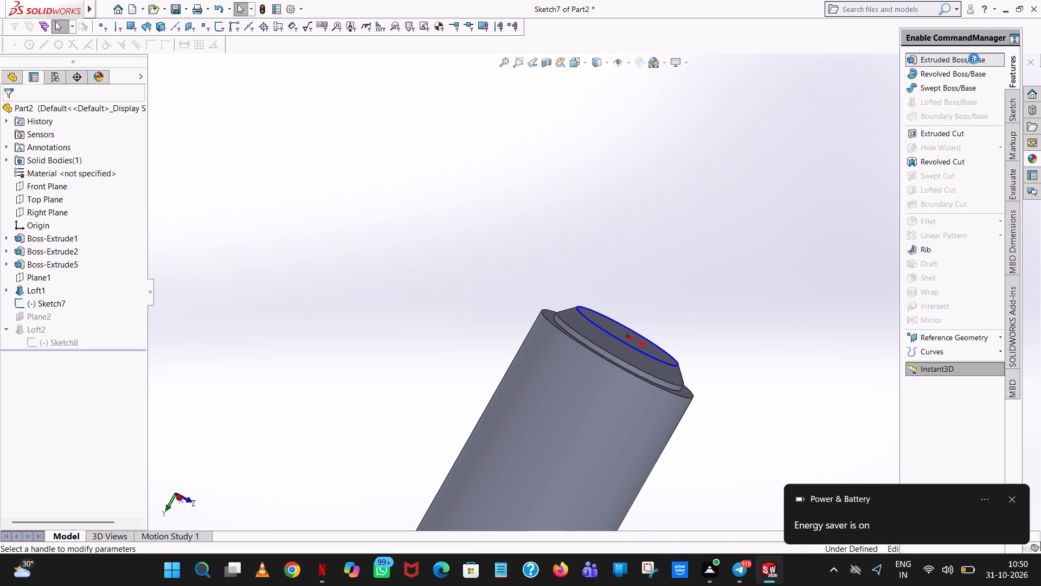
{"action": "left_click", "coordinate": [5, 111]}
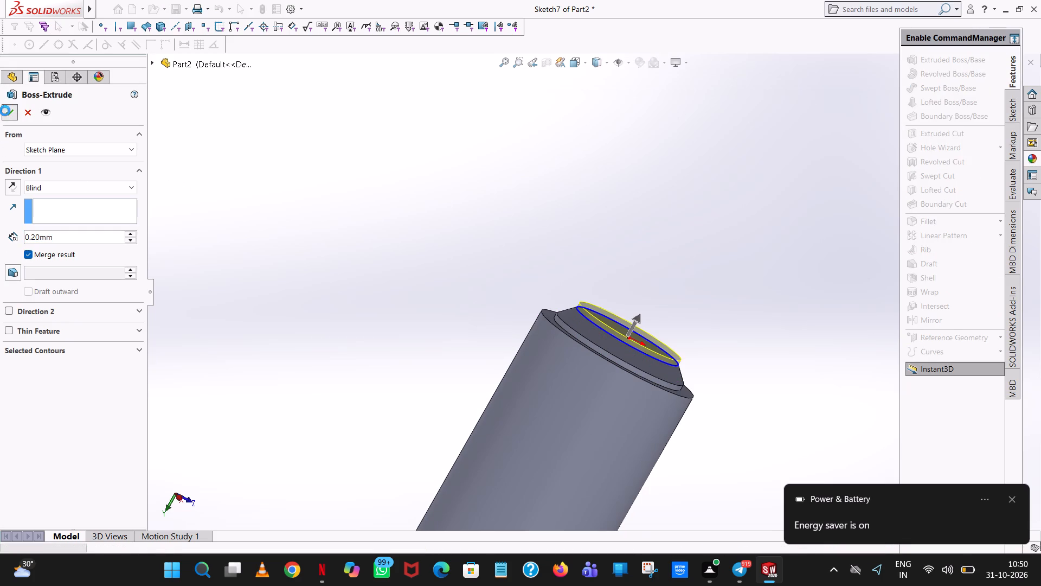
{"action": "left_click", "coordinate": [355, 303]}
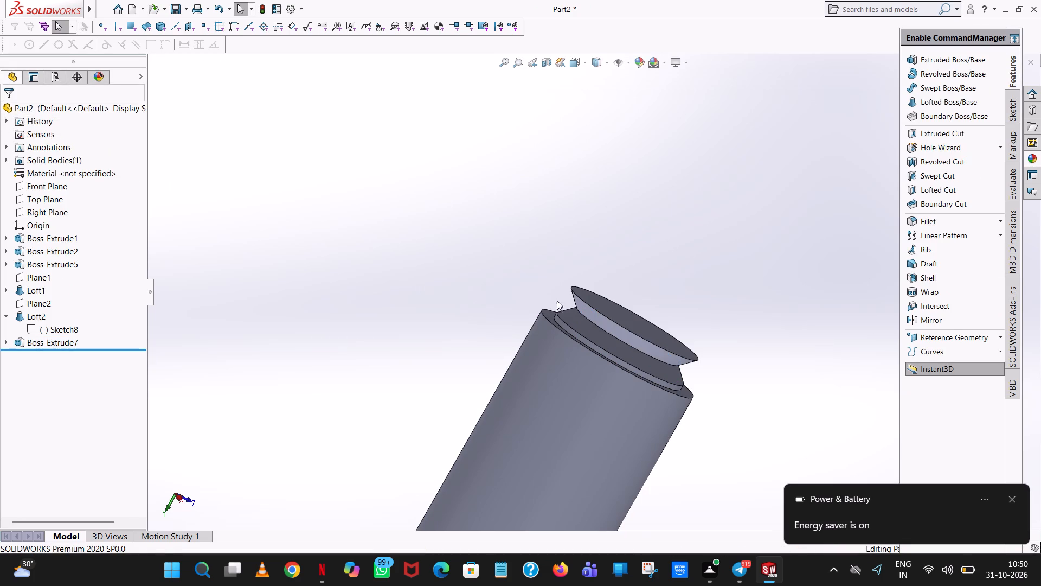
Delete the Loft2 feature at the shaft's end, keeping its profile Sketch8.
{"action": "scroll", "coordinate": [571, 304], "scroll_direction": "down", "scroll_amount": 9}
{"action": "middle_click_drag", "start_coordinate": [702, 374], "coordinate": [701, 330]}
{"action": "middle_click_drag", "start_coordinate": [683, 362], "coordinate": [666, 397]}
{"action": "scroll", "coordinate": [668, 382], "scroll_direction": "up", "scroll_amount": 5}
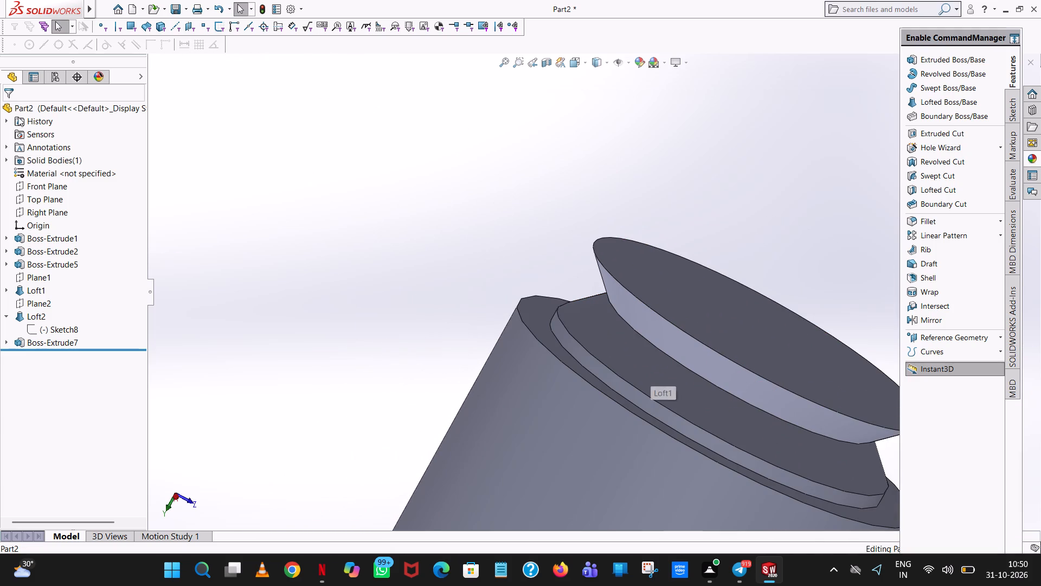
{"action": "right_click", "coordinate": [19, 313]}
{"action": "left_click", "coordinate": [71, 372]}
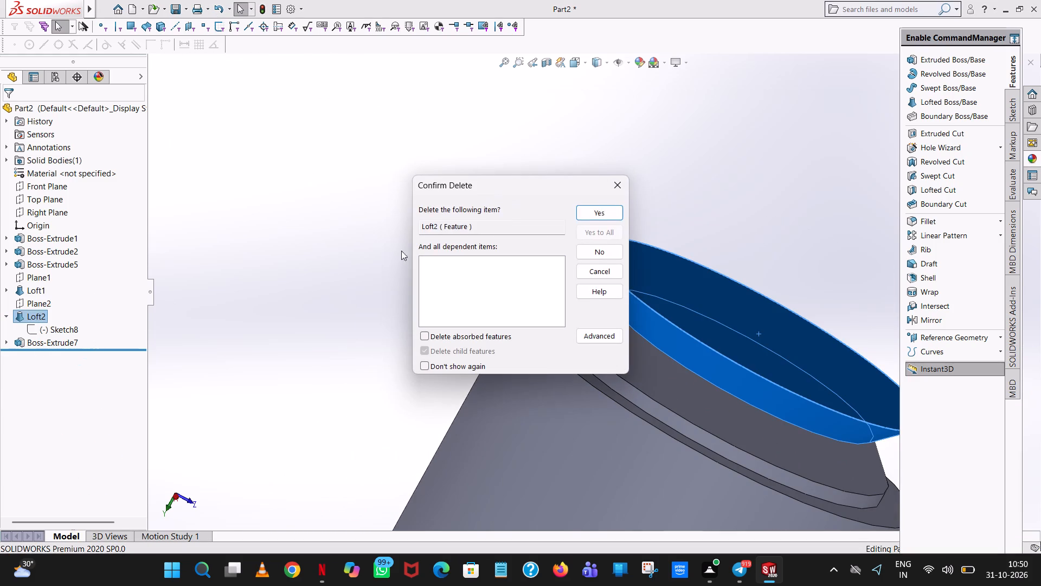
{"action": "left_click", "coordinate": [603, 207]}
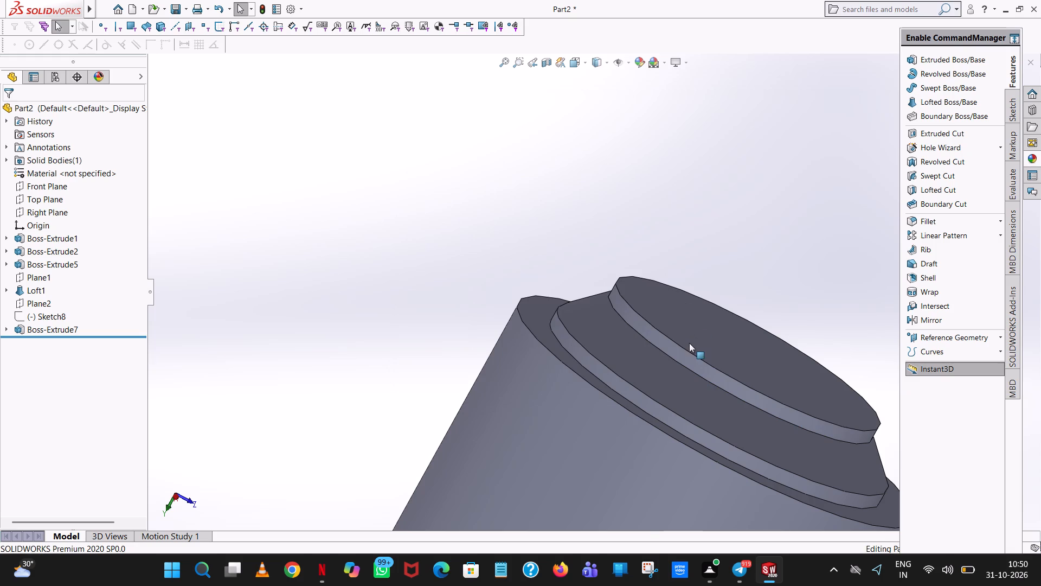
Start a new sketch on Plane2 above the shaft's end.
{"action": "scroll", "coordinate": [689, 343], "scroll_direction": "up", "scroll_amount": 1}
{"action": "middle_click_drag", "start_coordinate": [689, 344], "coordinate": [702, 318]}
{"action": "left_click", "coordinate": [693, 251]}
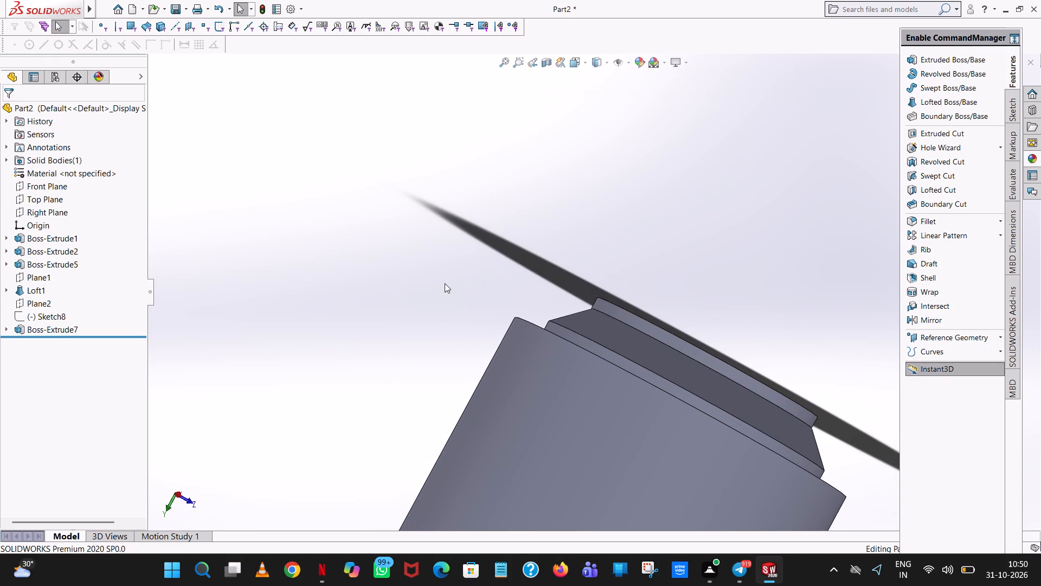
{"action": "middle_click_drag", "start_coordinate": [445, 283], "coordinate": [507, 360]}
{"action": "scroll", "coordinate": [445, 284], "scroll_direction": "up", "scroll_amount": 1}
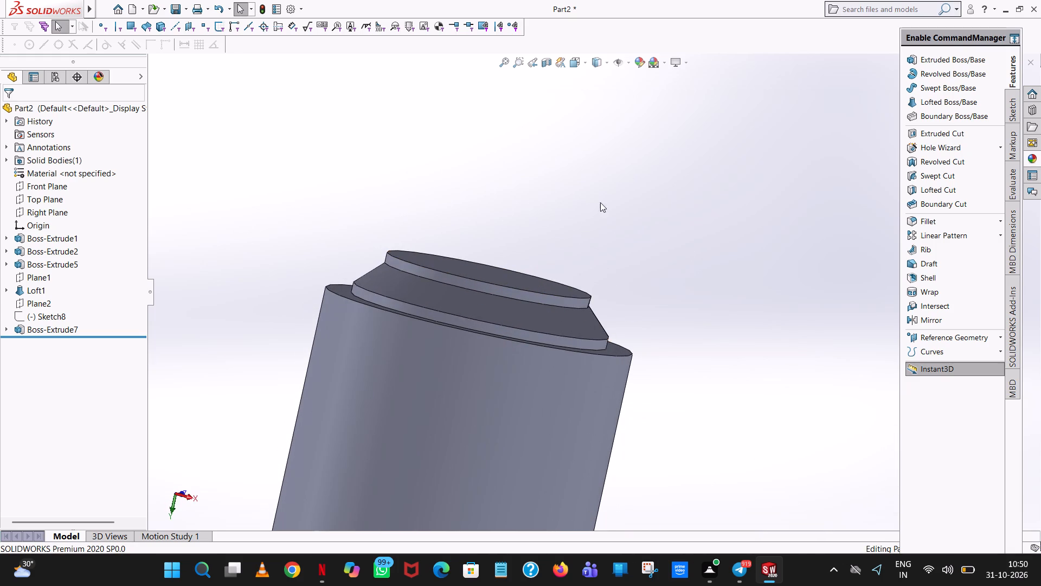
{"action": "left_click", "coordinate": [32, 303]}
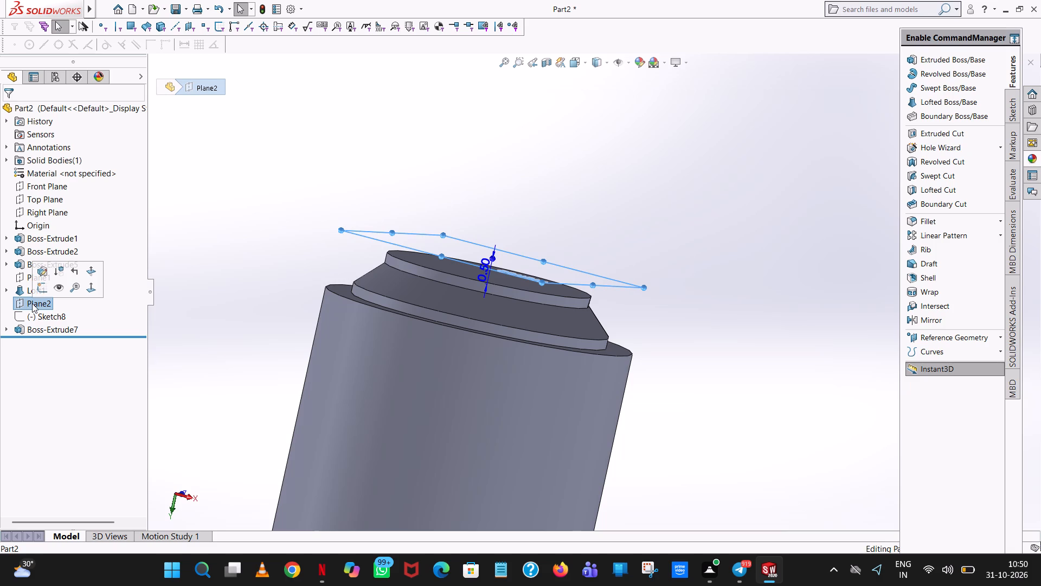
{"action": "left_click", "coordinate": [40, 286]}
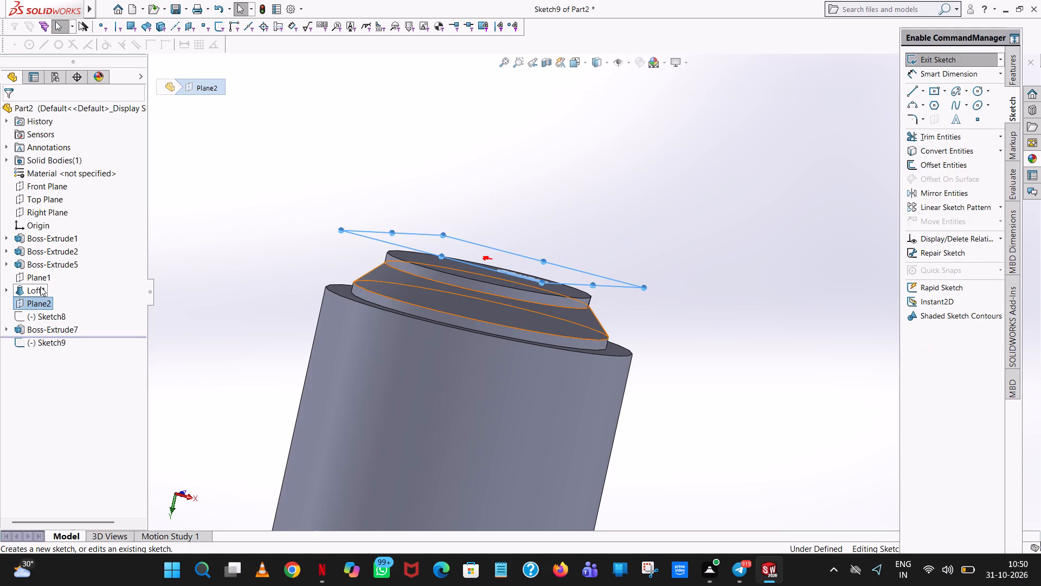
Draw a circle centred on the origin in the Plane2 sketch with a radius of 2 mm.
{"action": "middle_click_drag", "start_coordinate": [507, 189], "coordinate": [527, 183]}
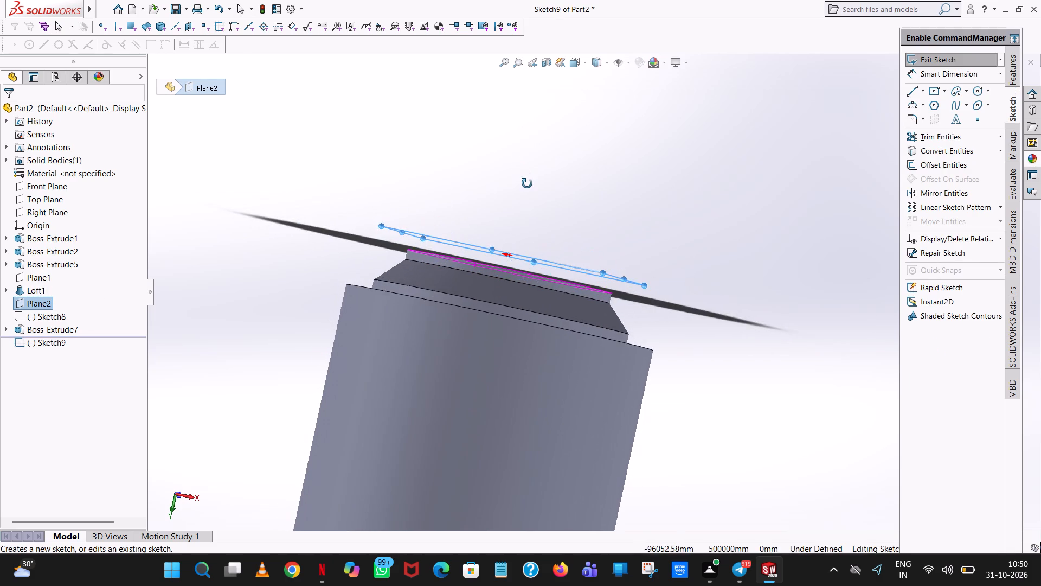
{"action": "middle_click_drag", "start_coordinate": [527, 183], "coordinate": [530, 198]}
{"action": "scroll", "coordinate": [511, 235], "scroll_direction": "down", "scroll_amount": 4}
{"action": "middle_click_drag", "start_coordinate": [513, 254], "coordinate": [520, 297]}
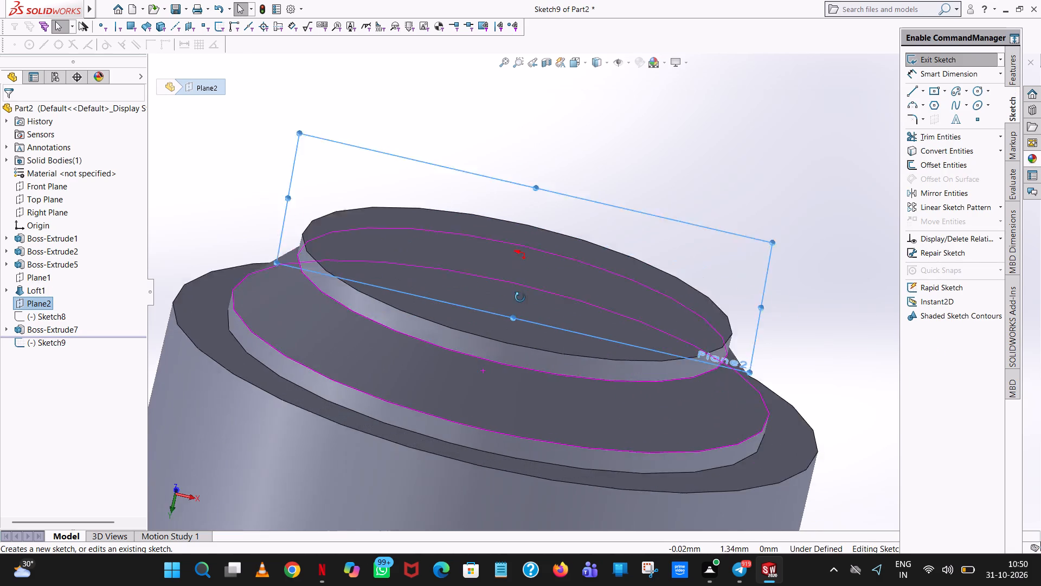
{"action": "middle_click_drag", "start_coordinate": [520, 297], "coordinate": [523, 331]}
{"action": "left_click", "coordinate": [979, 94]}
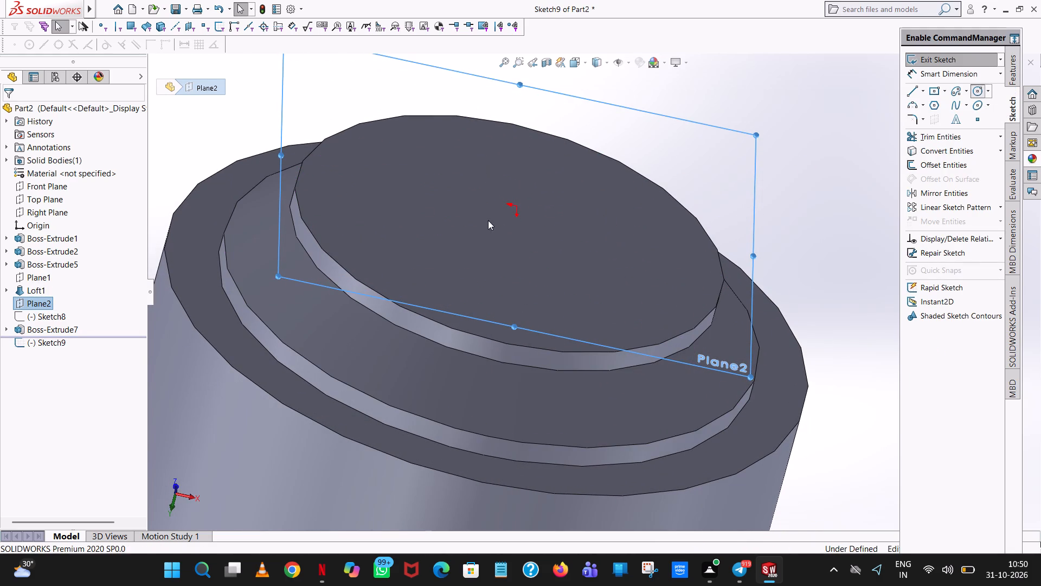
{"action": "left_click", "coordinate": [519, 206]}
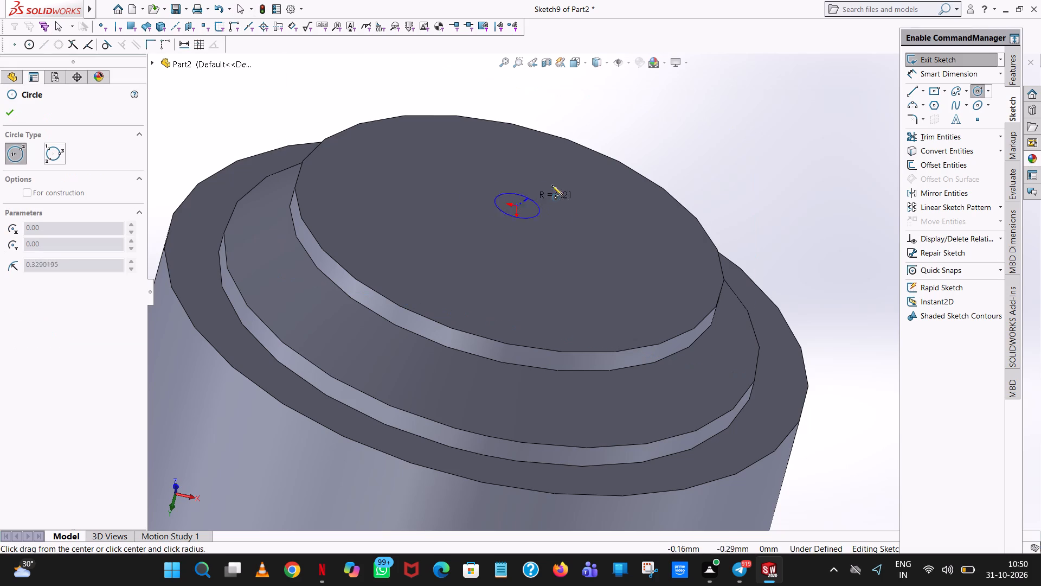
{"action": "left_click", "coordinate": [586, 174]}
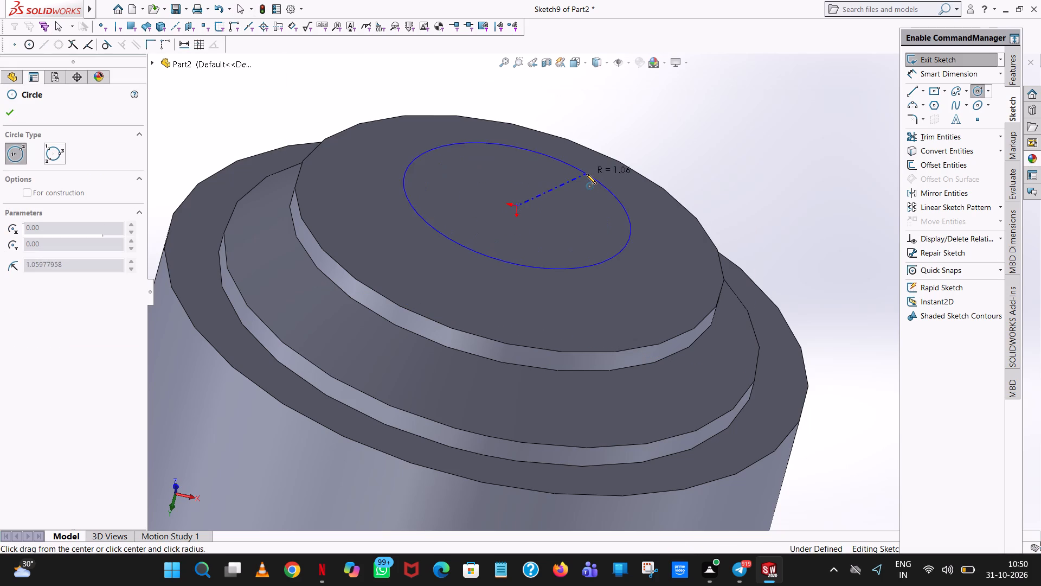
{"action": "key", "text": "2"}
{"action": "key", "text": "Return"}
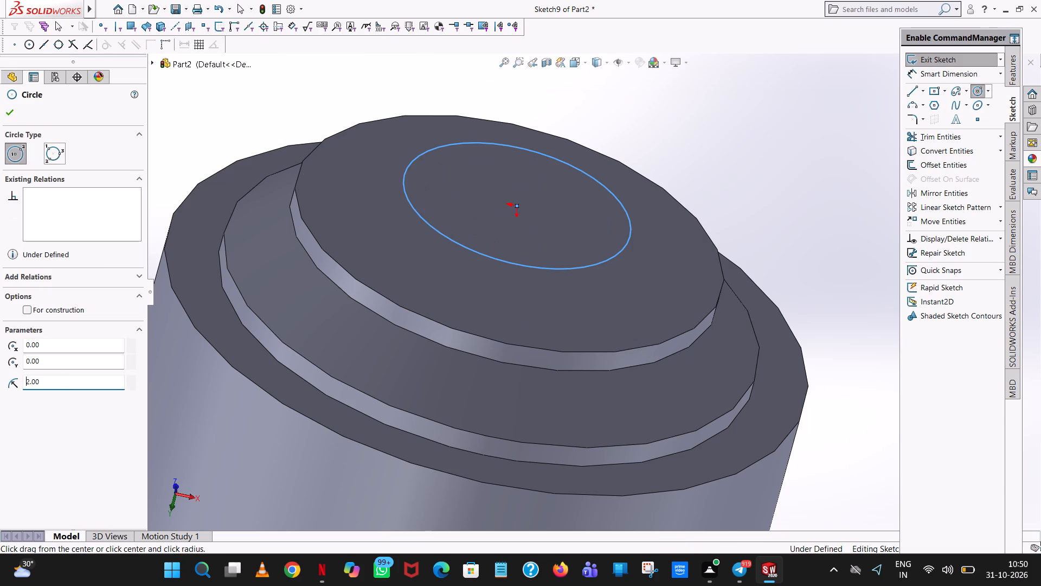
Set the Plane2 circle's radius to 2.5 mm and finish the circle.
{"action": "middle_click_drag", "start_coordinate": [753, 107], "coordinate": [746, 234]}
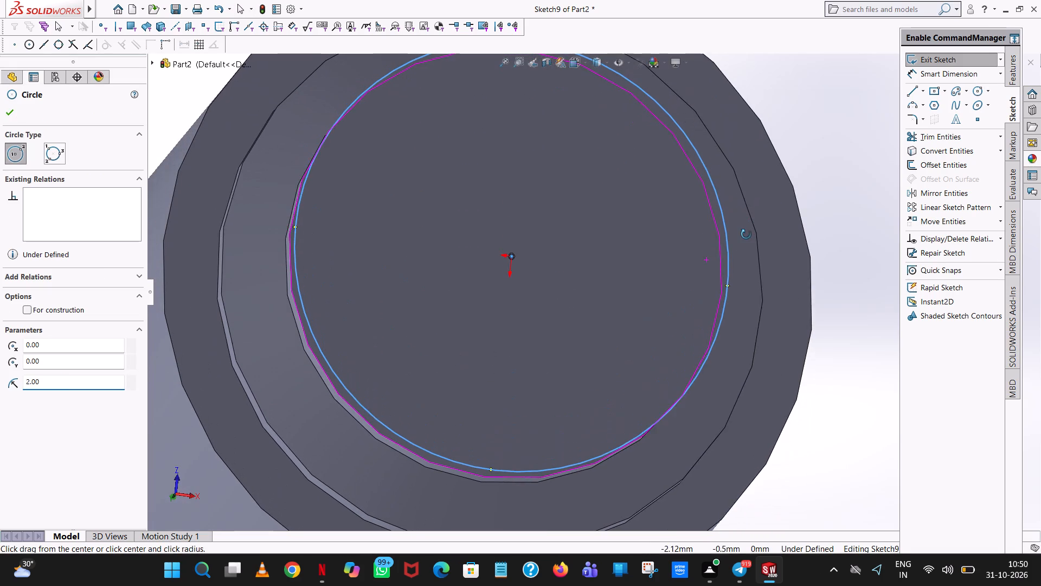
{"action": "middle_click_drag", "start_coordinate": [746, 234], "coordinate": [732, 232]}
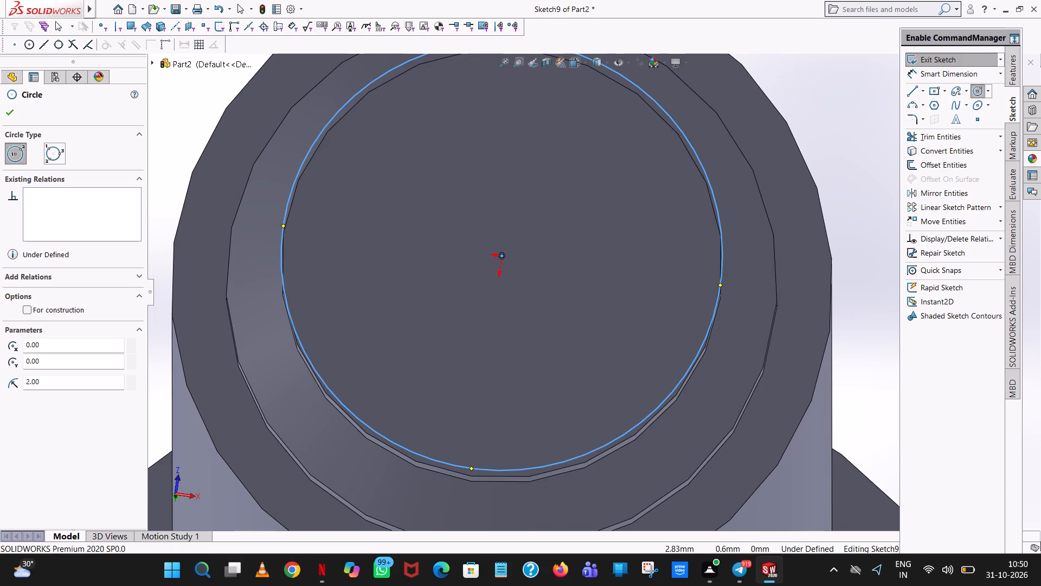
{"action": "double_click", "coordinate": [52, 382]}
{"action": "type", "text": "2.5"}
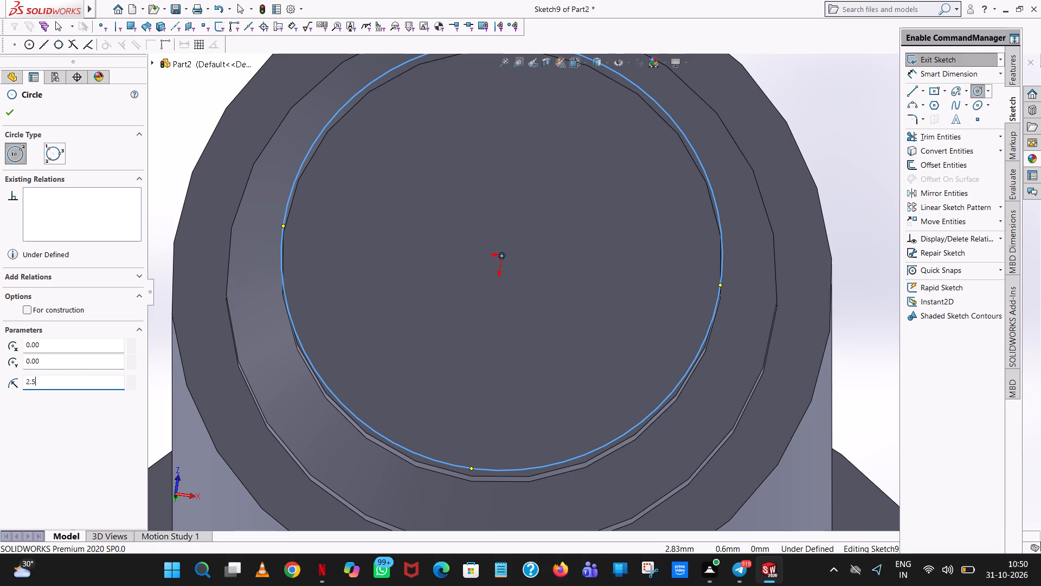
{"action": "key", "text": "Return"}
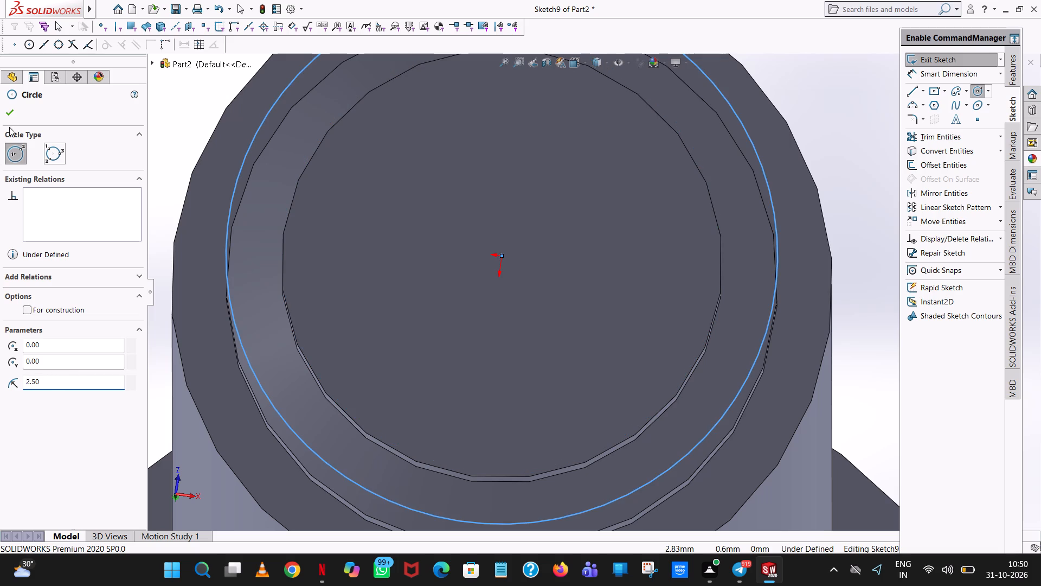
{"action": "left_click", "coordinate": [8, 116]}
{"action": "scroll", "coordinate": [384, 160], "scroll_direction": "up", "scroll_amount": 4}
{"action": "left_click", "coordinate": [385, 161]}
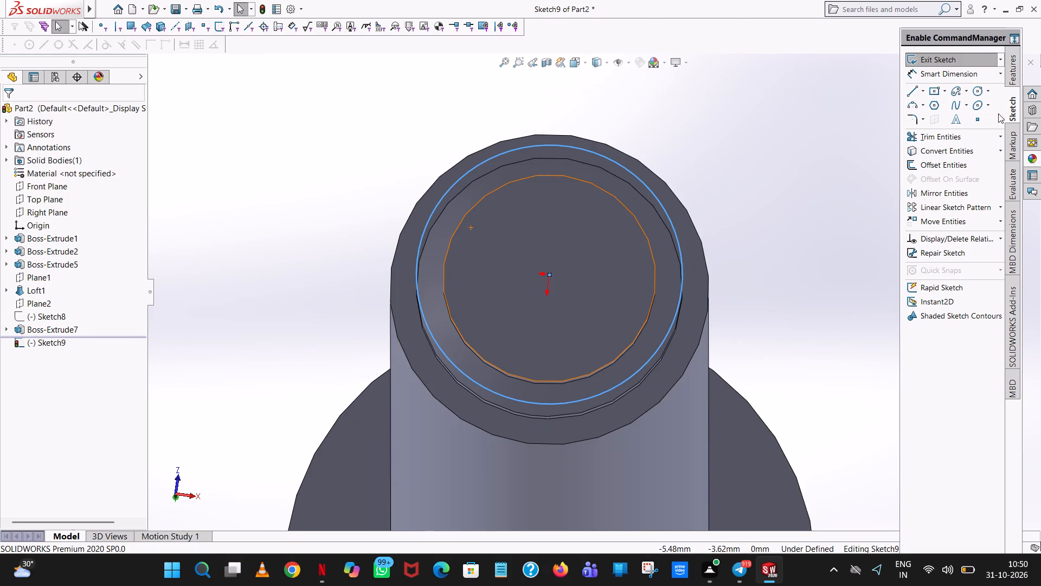
Add a diameter dimension to the circle in the Plane2 sketch and accept its value.
{"action": "left_click", "coordinate": [967, 79]}
{"action": "left_click", "coordinate": [671, 220]}
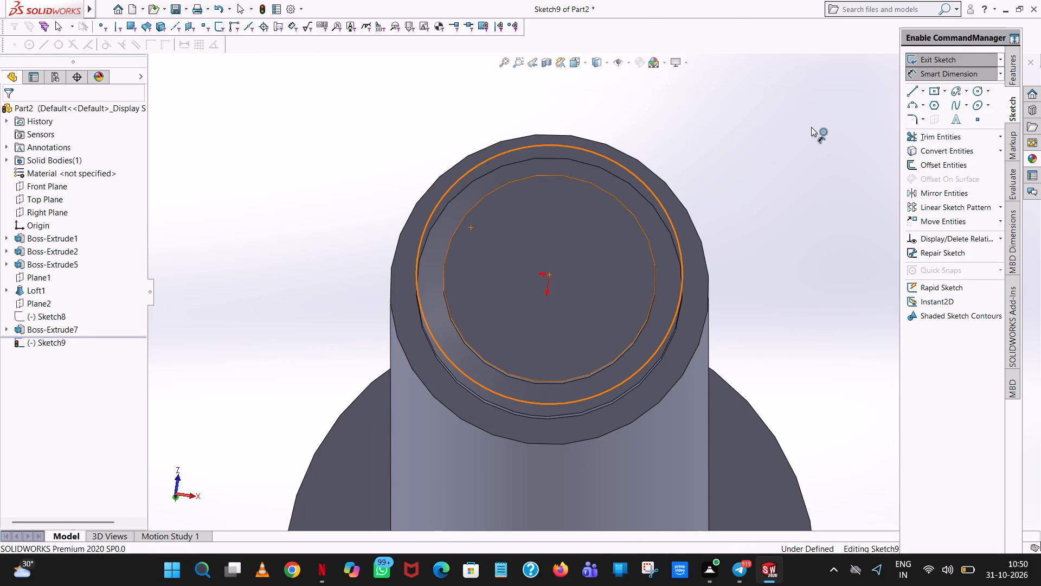
{"action": "left_click", "coordinate": [811, 127]}
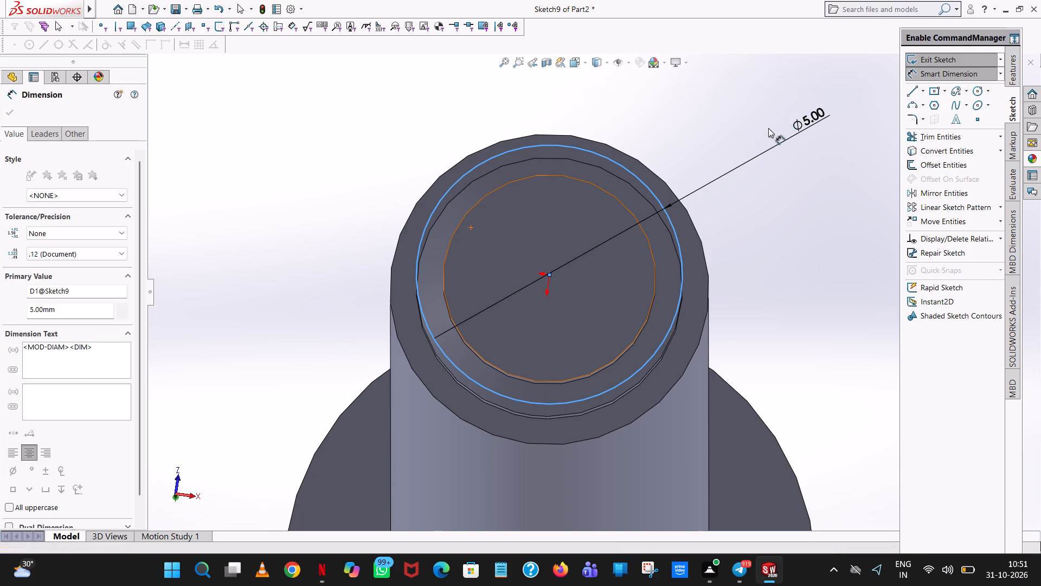
{"action": "left_click", "coordinate": [764, 112]}
{"action": "left_click", "coordinate": [682, 161]}
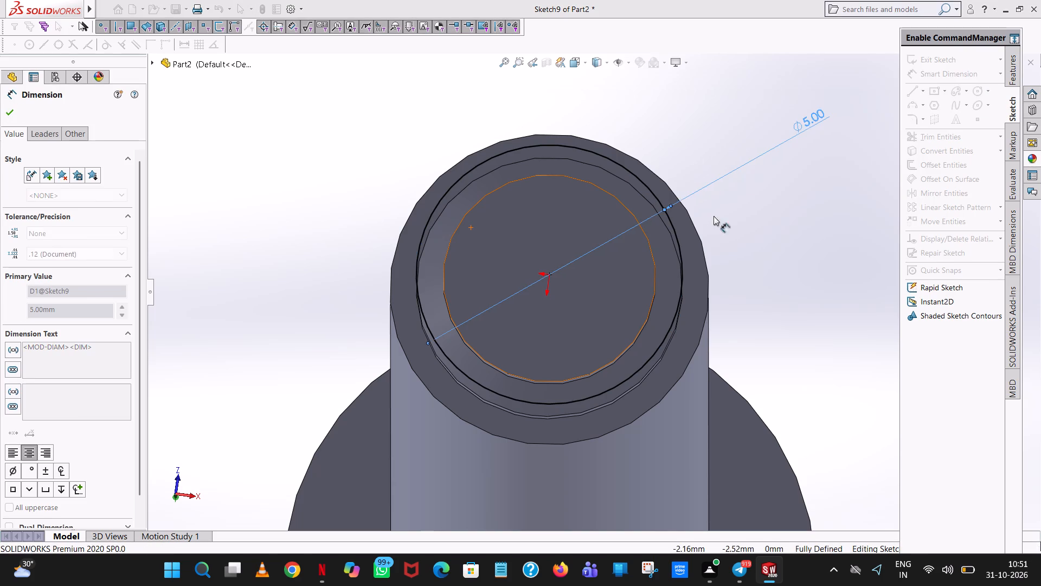
Exit the Plane2 sketch containing the dimensioned circle.
{"action": "scroll", "coordinate": [776, 450], "scroll_direction": "up", "scroll_amount": 1}
{"action": "middle_click_drag", "start_coordinate": [787, 270], "coordinate": [772, 248]}
{"action": "scroll", "coordinate": [772, 248], "scroll_direction": "up", "scroll_amount": 1}
{"action": "scroll", "coordinate": [603, 228], "scroll_direction": "up", "scroll_amount": 5}
{"action": "middle_click_drag", "start_coordinate": [603, 228], "coordinate": [624, 107]}
{"action": "scroll", "coordinate": [623, 104], "scroll_direction": "up", "scroll_amount": 1}
{"action": "scroll", "coordinate": [567, 92], "scroll_direction": "down", "scroll_amount": 4}
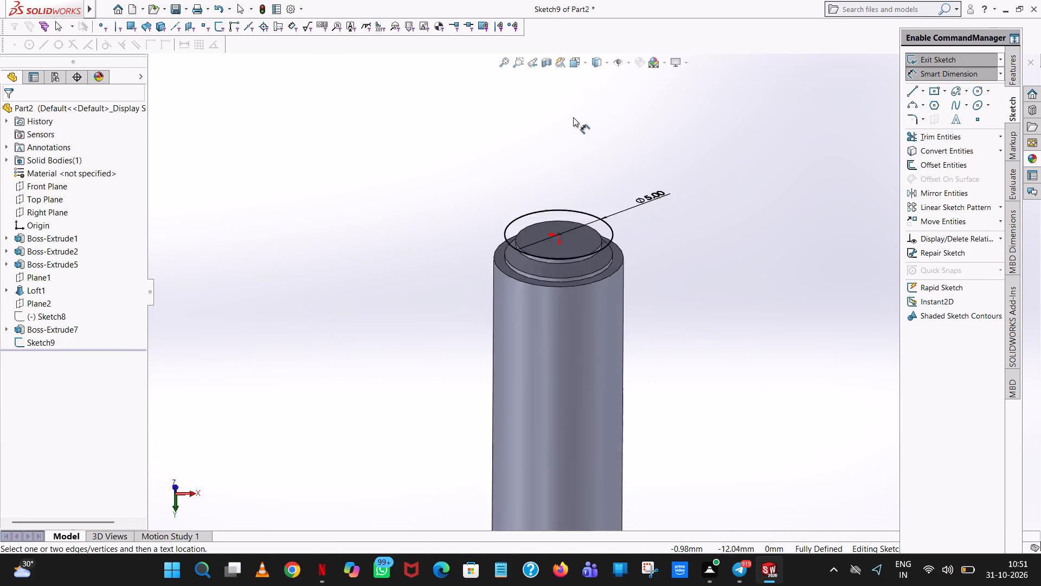
{"action": "scroll", "coordinate": [573, 117], "scroll_direction": "down", "scroll_amount": 2}
{"action": "middle_click_drag", "start_coordinate": [676, 304], "coordinate": [673, 252]}
{"action": "middle_click_drag", "start_coordinate": [673, 252], "coordinate": [676, 231]}
{"action": "scroll", "coordinate": [672, 246], "scroll_direction": "up", "scroll_amount": 1}
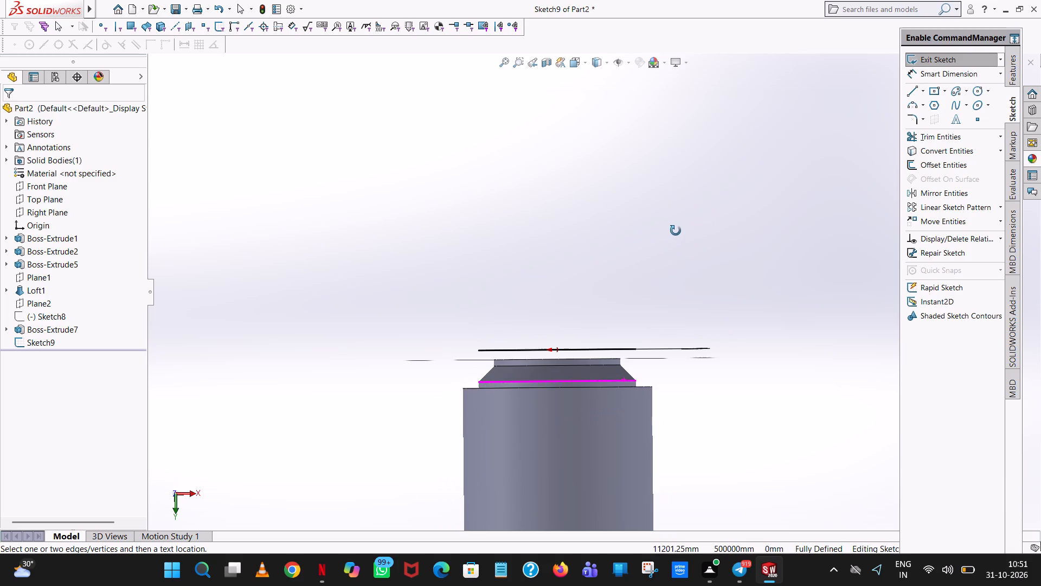
{"action": "middle_click_drag", "start_coordinate": [676, 231], "coordinate": [708, 360]}
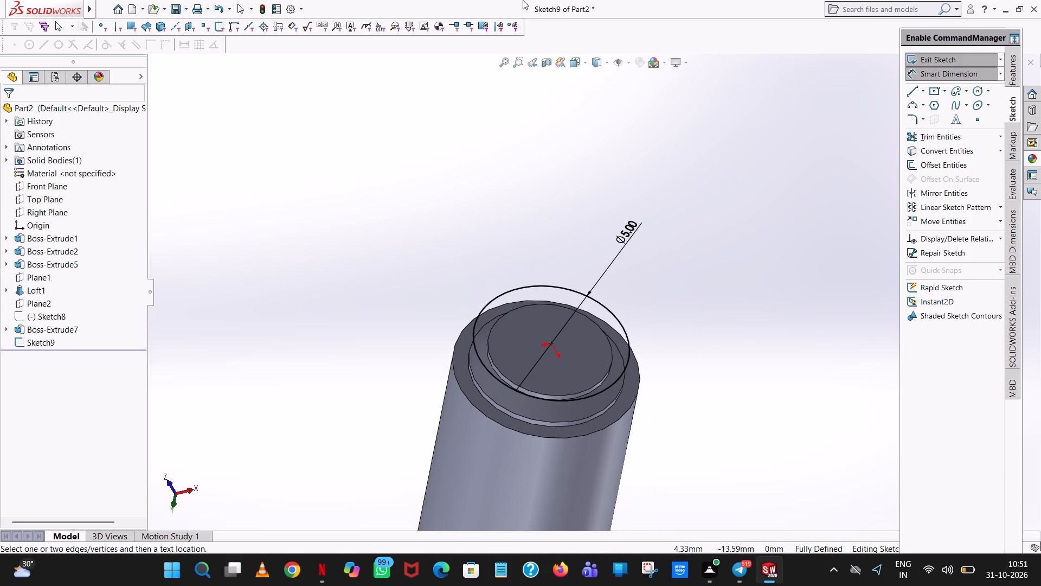
{"action": "left_click", "coordinate": [964, 60]}
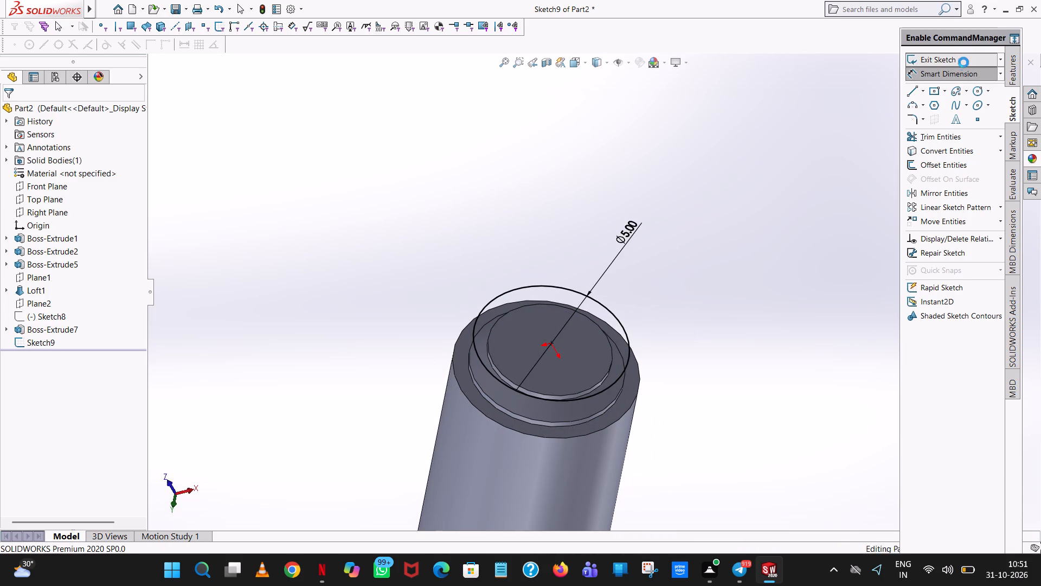
{"action": "left_click", "coordinate": [714, 232]}
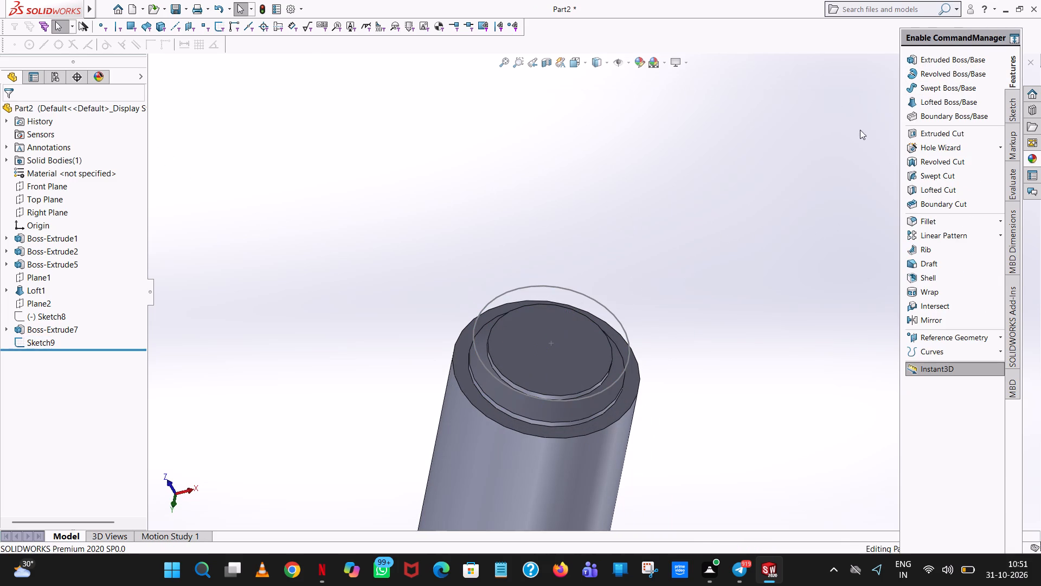
Start an Extruded Boss/Base sketch on the flat end face of the neck, below the Plane2 circle.
{"action": "left_click", "coordinate": [942, 59]}
{"action": "scroll", "coordinate": [721, 429], "scroll_direction": "up", "scroll_amount": 1}
{"action": "middle_click_drag", "start_coordinate": [721, 429], "coordinate": [719, 426]}
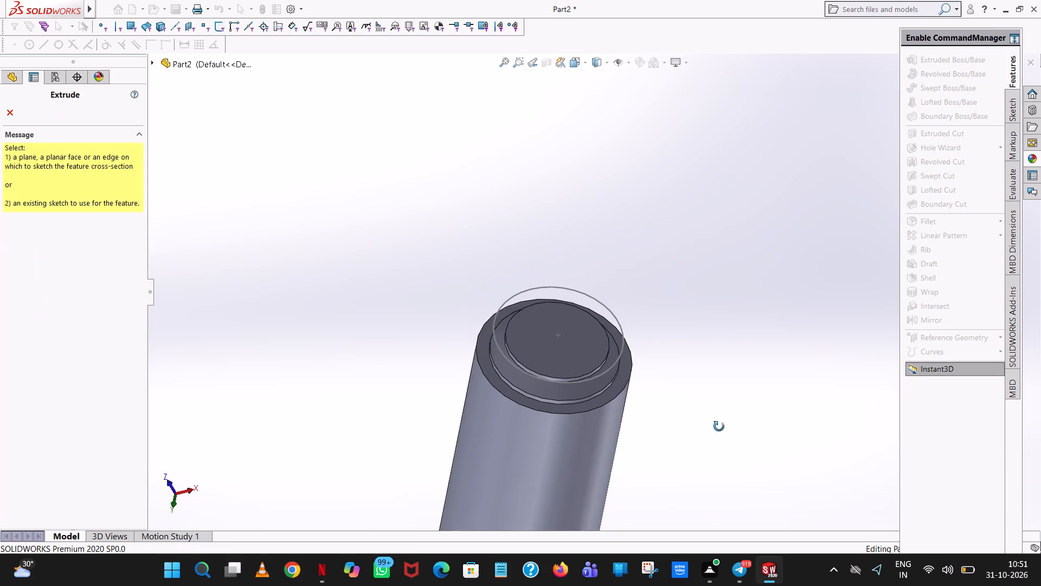
{"action": "middle_click_drag", "start_coordinate": [719, 426], "coordinate": [721, 342]}
{"action": "scroll", "coordinate": [555, 264], "scroll_direction": "down", "scroll_amount": 5}
{"action": "middle_click_drag", "start_coordinate": [561, 267], "coordinate": [567, 256]}
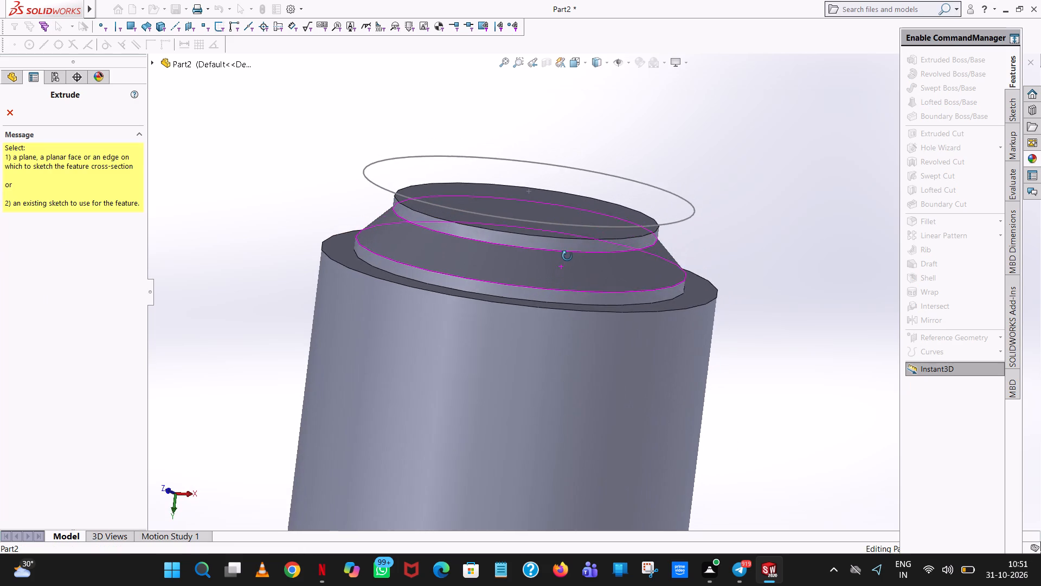
{"action": "middle_click_drag", "start_coordinate": [567, 256], "coordinate": [573, 246]}
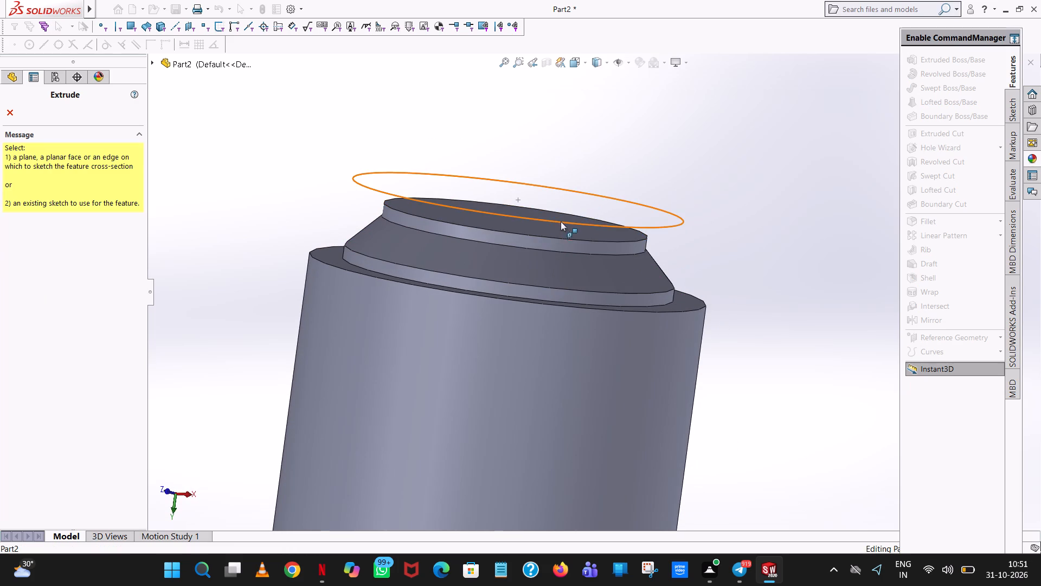
{"action": "left_click", "coordinate": [561, 234]}
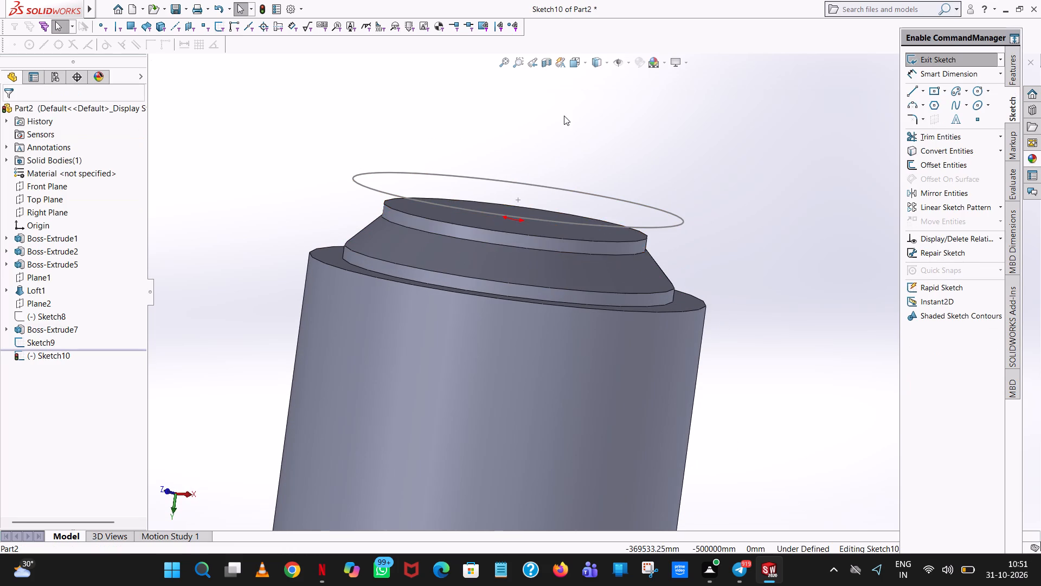
Draw a circle of radius 2 mm centred on the origin, matching the edge of the neck's end face.
{"action": "middle_click_drag", "start_coordinate": [566, 115], "coordinate": [589, 243]}
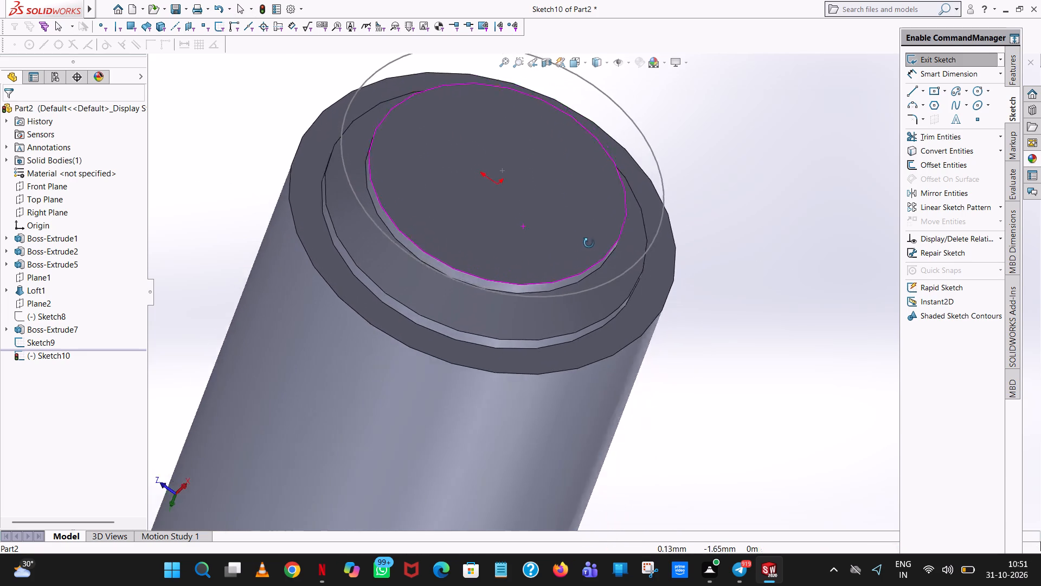
{"action": "middle_click_drag", "start_coordinate": [589, 243], "coordinate": [592, 299]}
{"action": "left_click", "coordinate": [981, 97]}
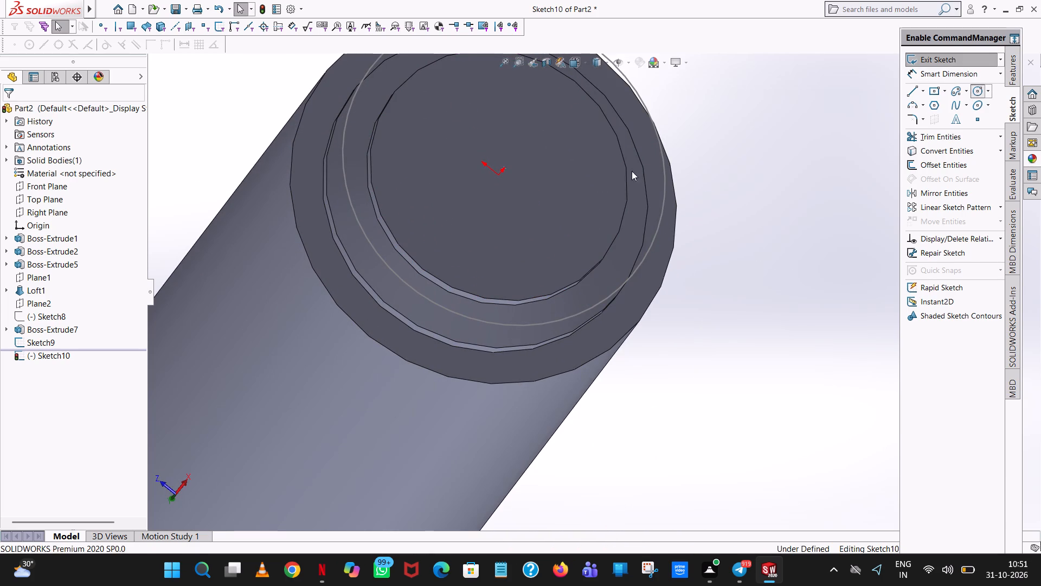
{"action": "left_click", "coordinate": [498, 176]}
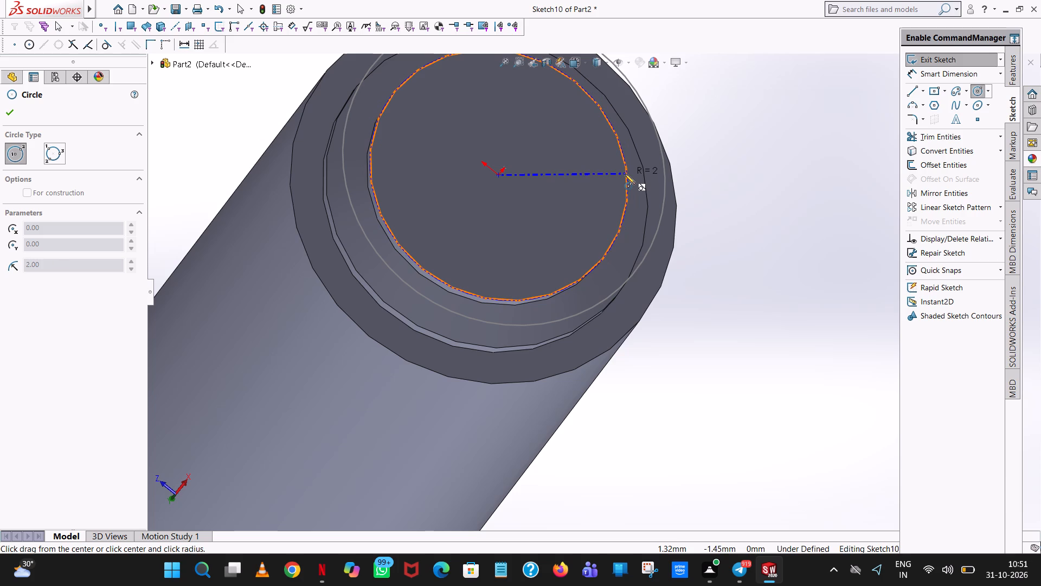
{"action": "left_click", "coordinate": [625, 174]}
{"action": "right_click", "coordinate": [625, 174]}
{"action": "left_click", "coordinate": [651, 185]}
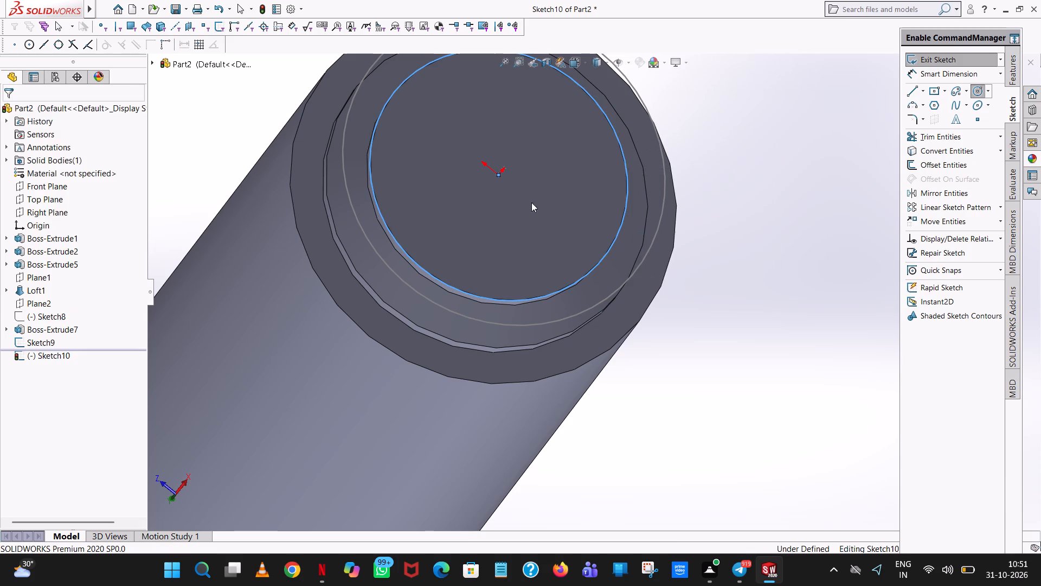
{"action": "left_click", "coordinate": [855, 193]}
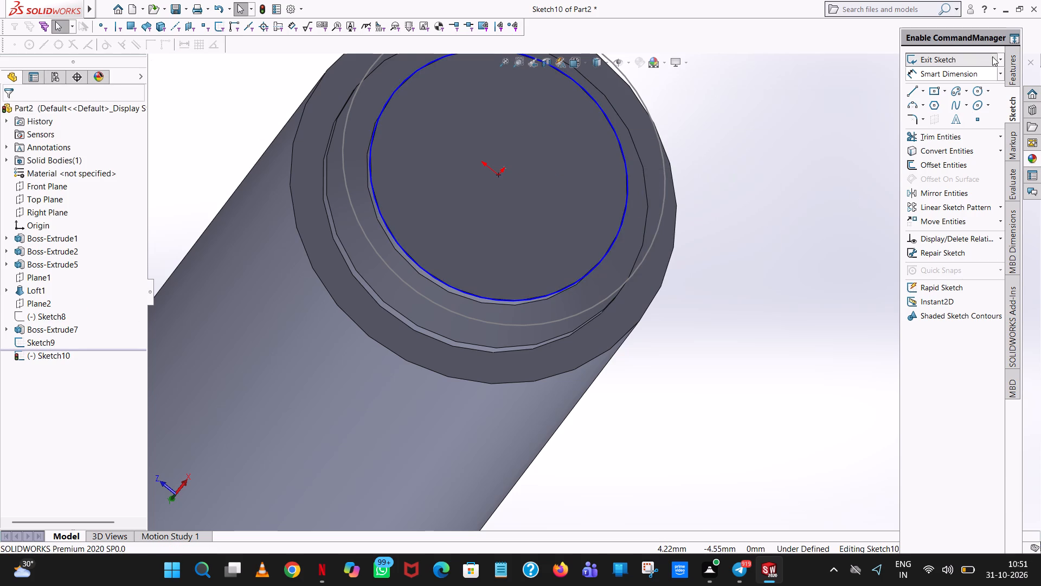
Cancel the 0.20 mm boss extrusion of the new circle and exit its sketch, keeping the circle as a profile.
{"action": "left_click", "coordinate": [989, 58]}
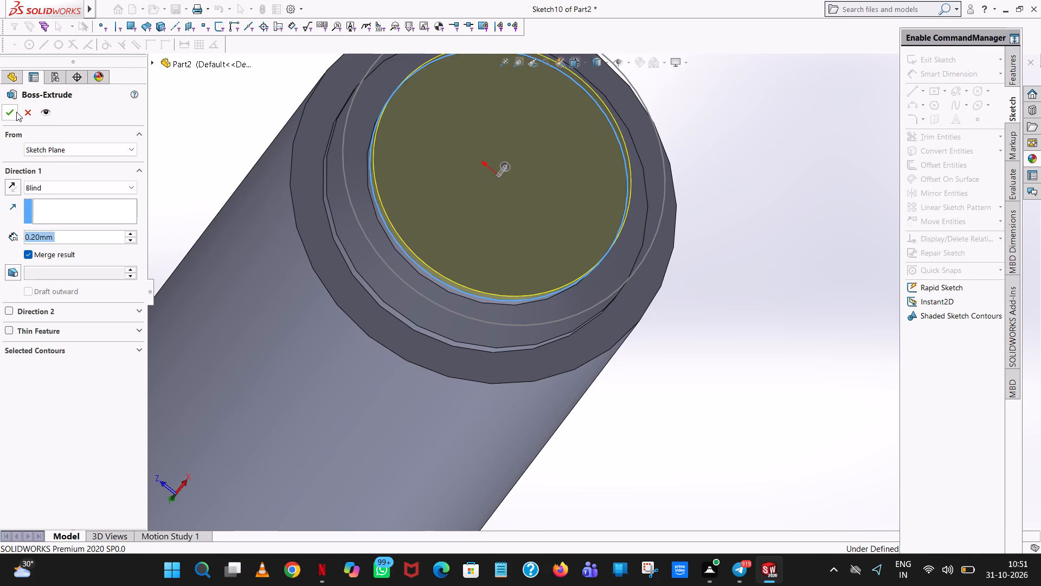
{"action": "left_click", "coordinate": [22, 114]}
{"action": "left_click", "coordinate": [782, 146]}
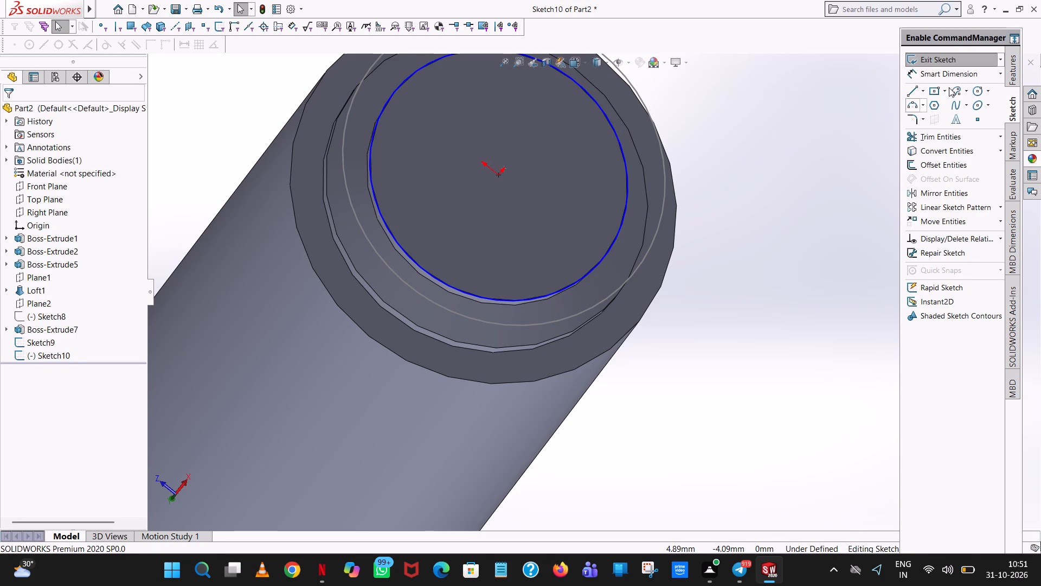
{"action": "left_click", "coordinate": [948, 59]}
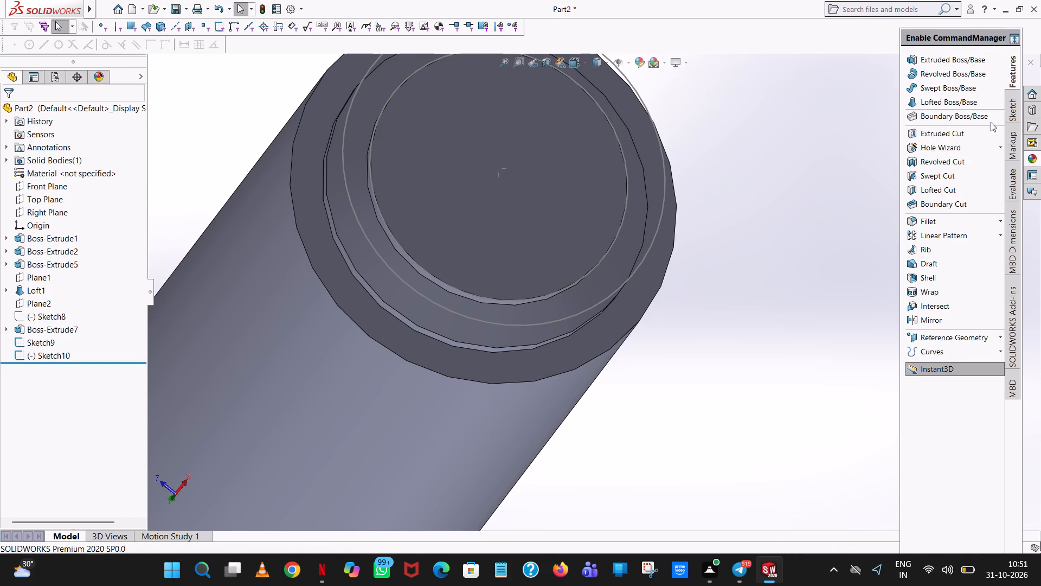
Loft a solid from the neck's end-face circle (Sketch10) to the larger Plane2 circle (Sketch9).
{"action": "left_click", "coordinate": [955, 101]}
{"action": "middle_click_drag", "start_coordinate": [767, 284], "coordinate": [765, 284]}
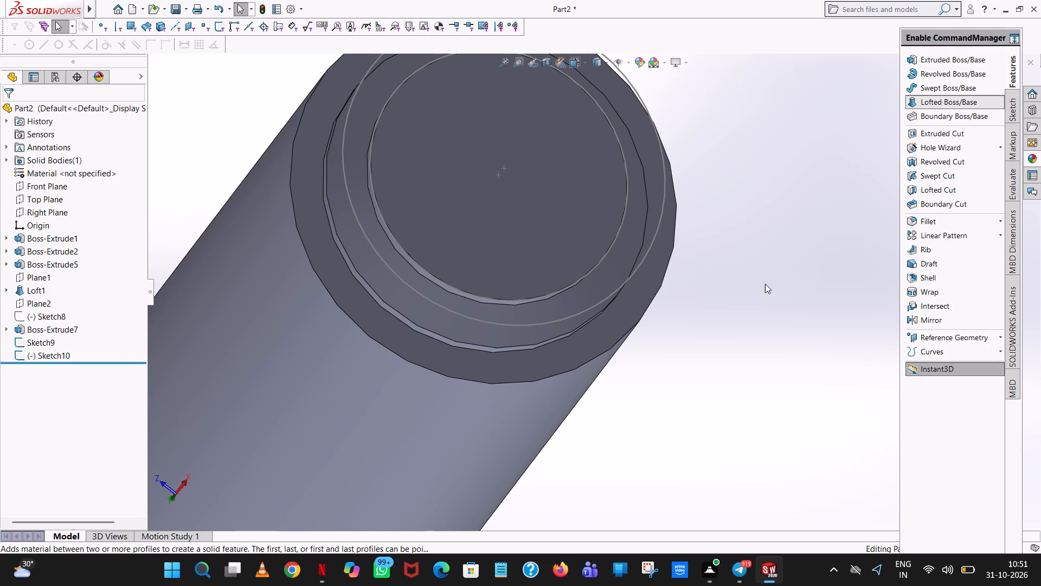
{"action": "middle_click_drag", "start_coordinate": [765, 284], "coordinate": [736, 225]}
{"action": "scroll", "coordinate": [738, 261], "scroll_direction": "up", "scroll_amount": 1}
{"action": "scroll", "coordinate": [609, 200], "scroll_direction": "up", "scroll_amount": 4}
{"action": "middle_click_drag", "start_coordinate": [609, 199], "coordinate": [609, 198]}
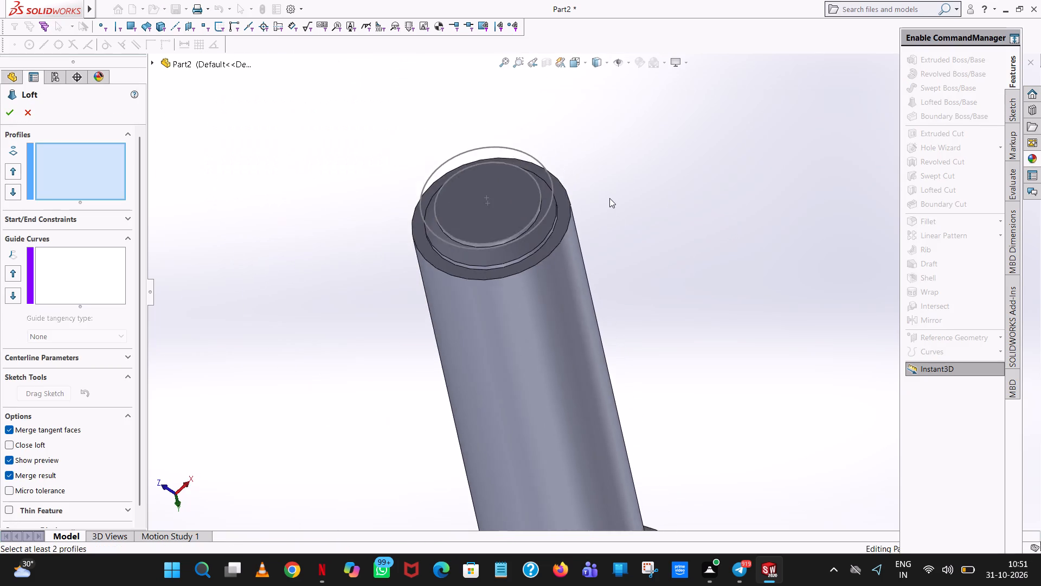
{"action": "middle_click_drag", "start_coordinate": [609, 198], "coordinate": [638, 62]}
{"action": "scroll", "coordinate": [520, 222], "scroll_direction": "down", "scroll_amount": 5}
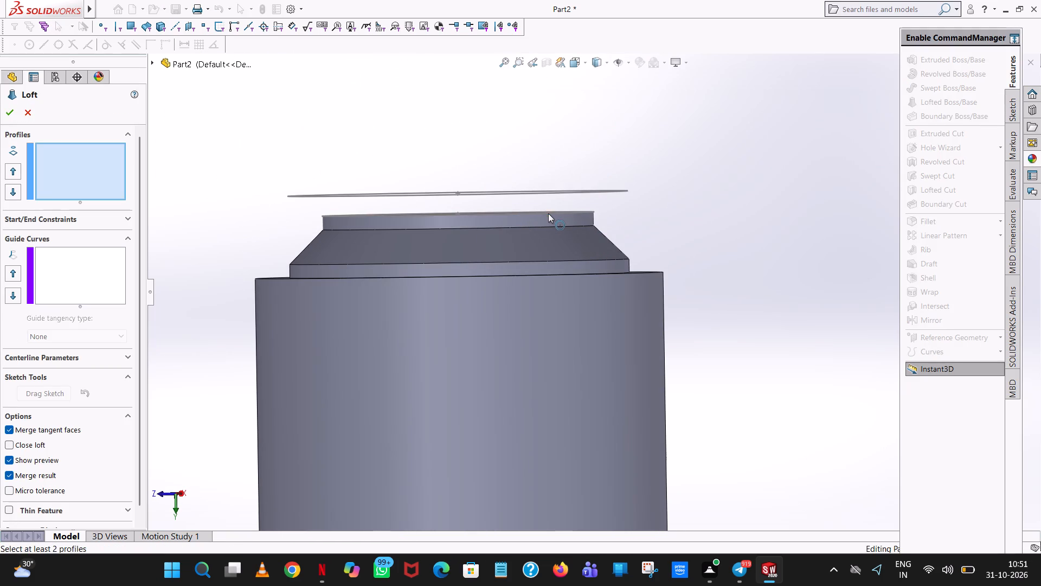
{"action": "left_click", "coordinate": [549, 214]}
{"action": "left_click", "coordinate": [555, 192]}
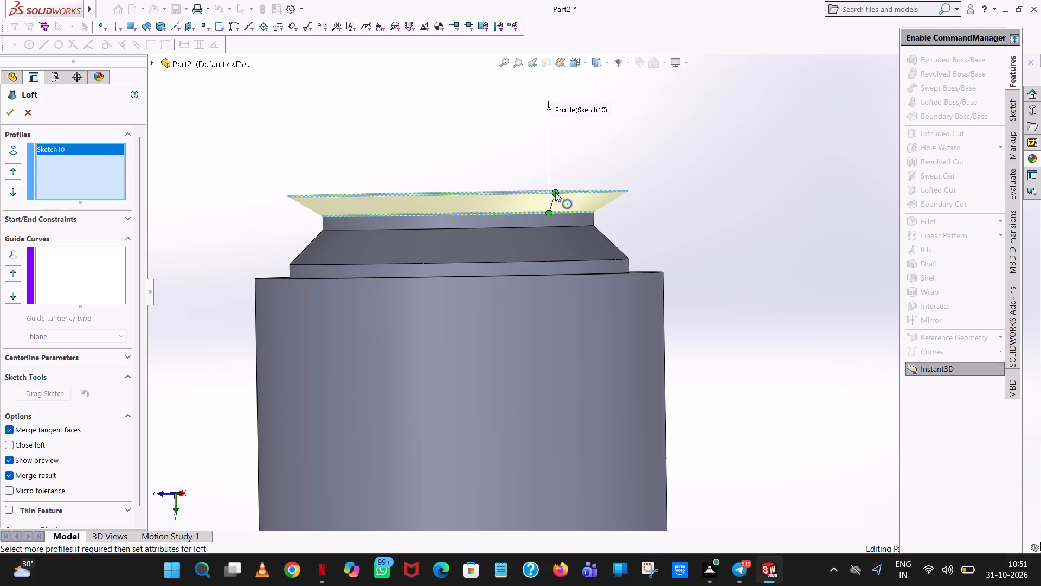
{"action": "left_click", "coordinate": [11, 113]}
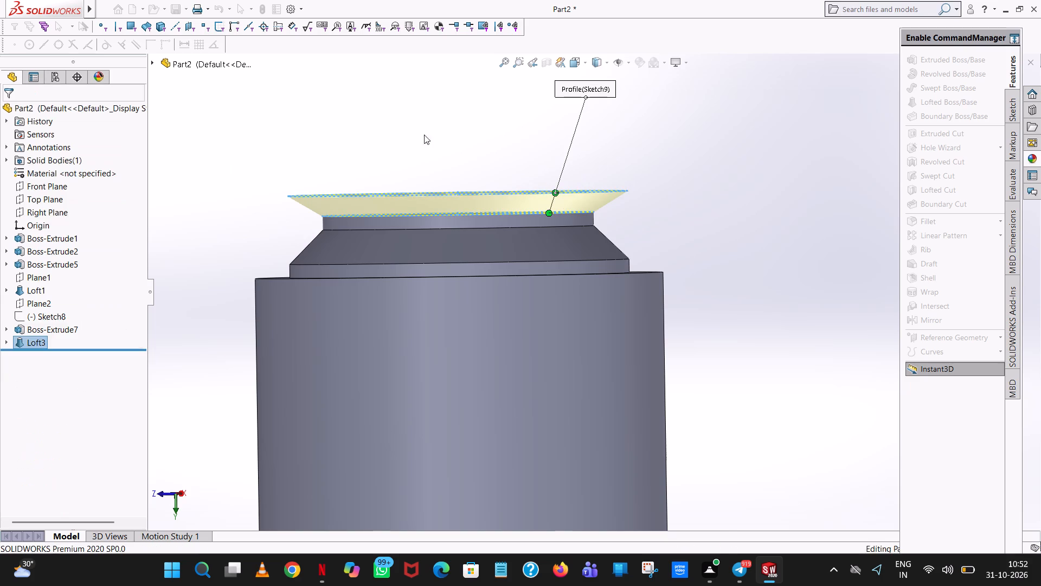
{"action": "left_click", "coordinate": [433, 123]}
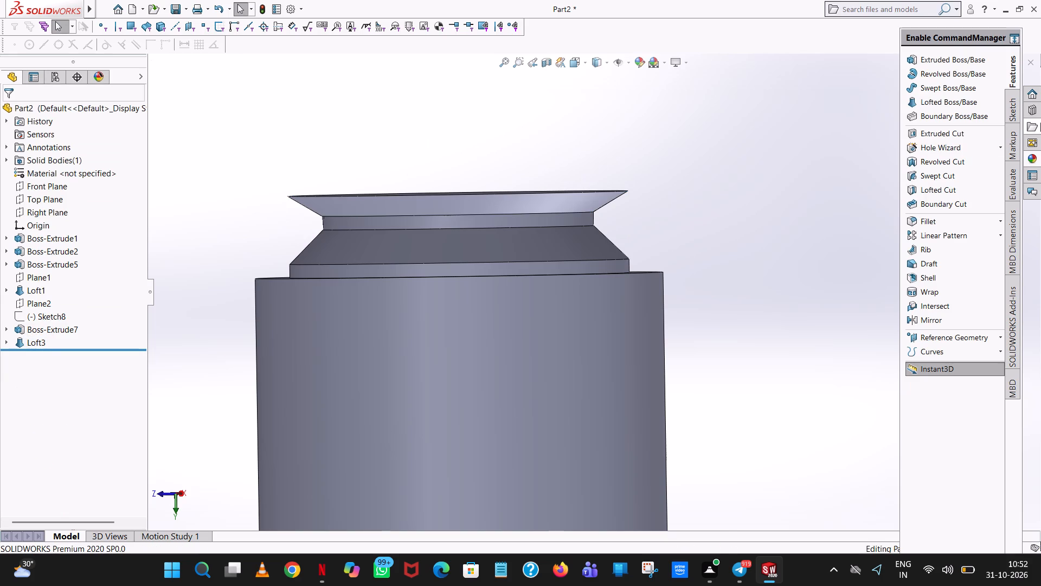
Set up a linear pattern of Boss-Extrude7 and Loft3 along the shaft axis with 1 mm spacing and 9 instances.
{"action": "left_click", "coordinate": [1003, 235]}
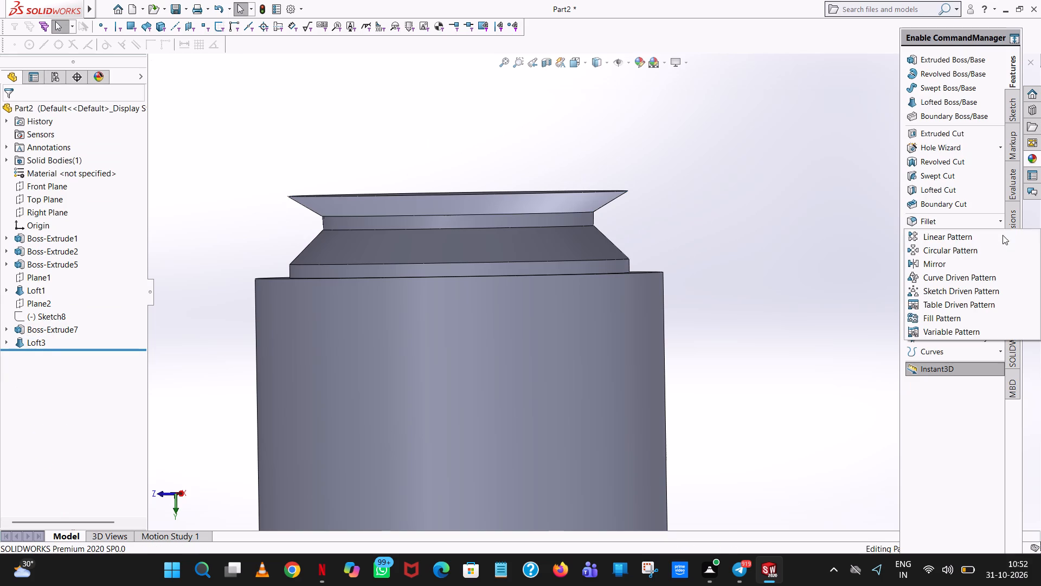
{"action": "left_click", "coordinate": [953, 233]}
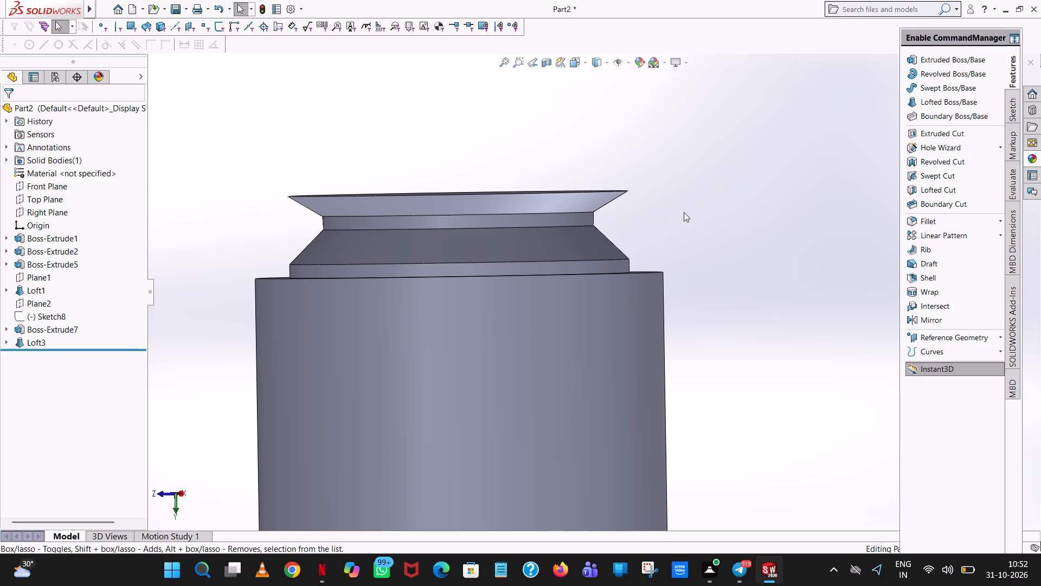
{"action": "left_click", "coordinate": [614, 266]}
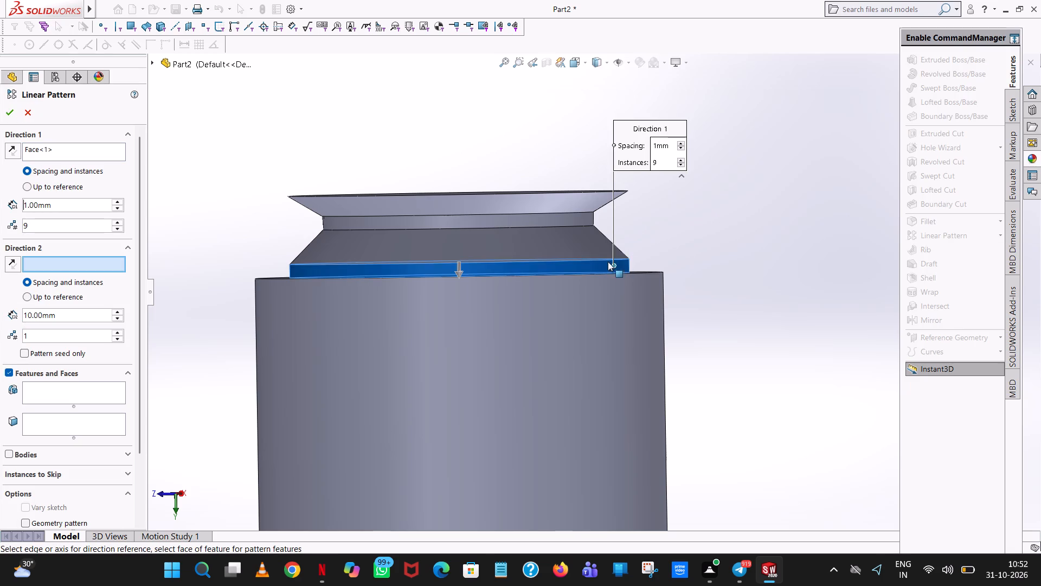
{"action": "left_click", "coordinate": [595, 244]}
{"action": "left_click", "coordinate": [588, 218]}
{"action": "left_click", "coordinate": [581, 200]}
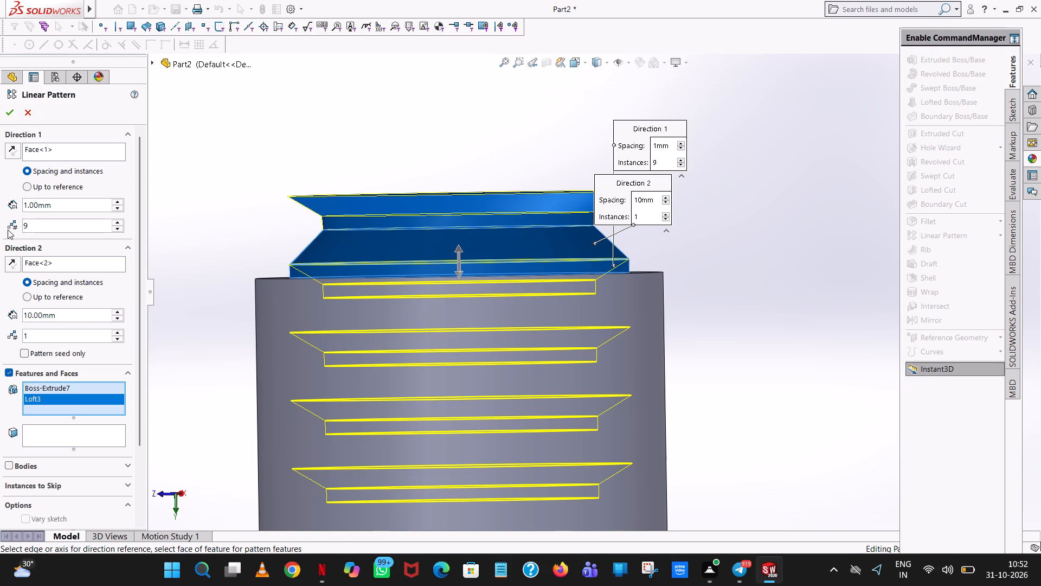
Reverse the pattern's Direction 1 so the copies extend away from the shaft, and try to create the pattern.
{"action": "left_click", "coordinate": [15, 150]}
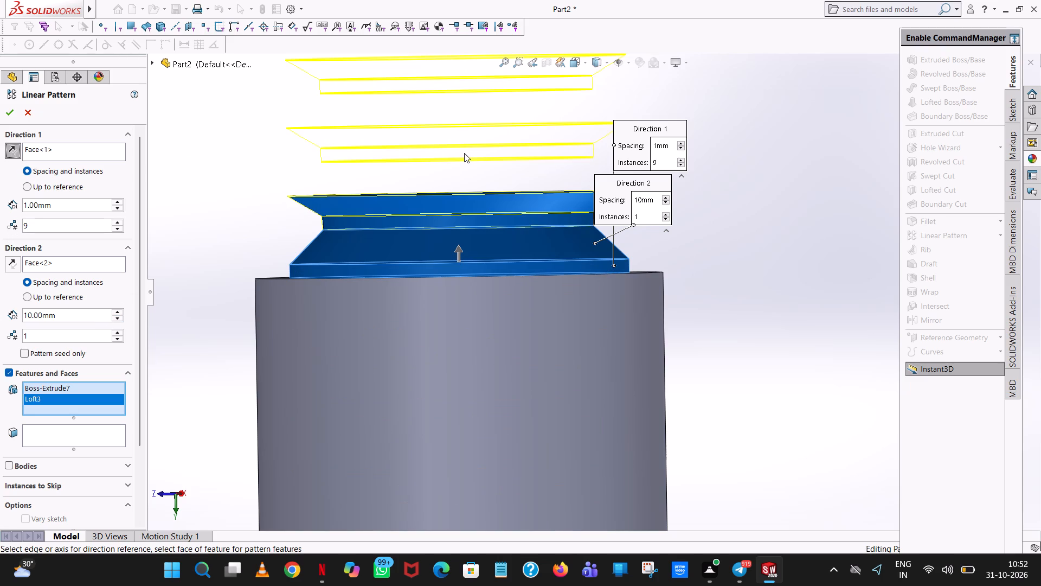
{"action": "scroll", "coordinate": [464, 153], "scroll_direction": "up", "scroll_amount": 5}
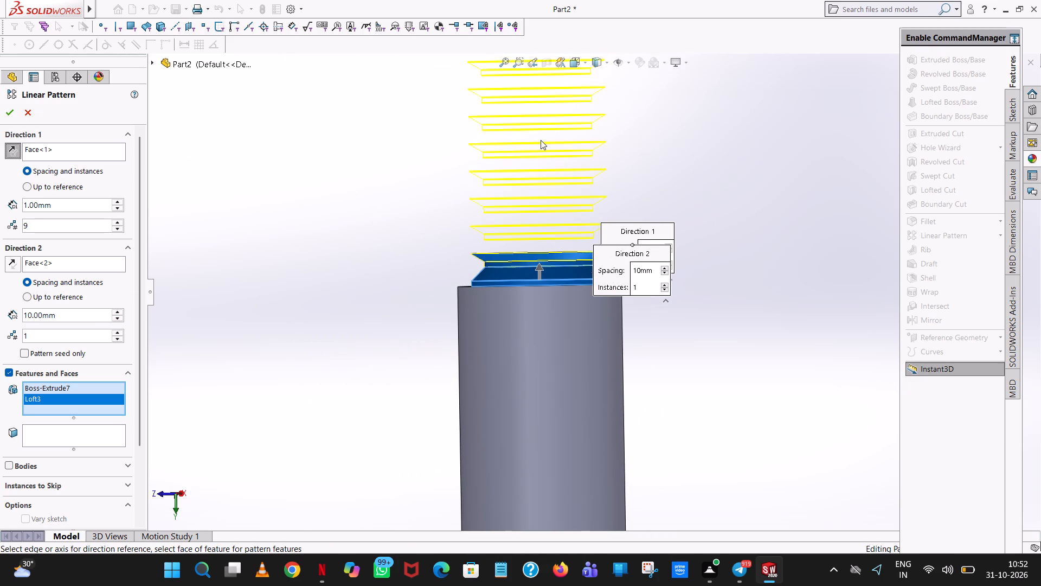
{"action": "left_click", "coordinate": [4, 114]}
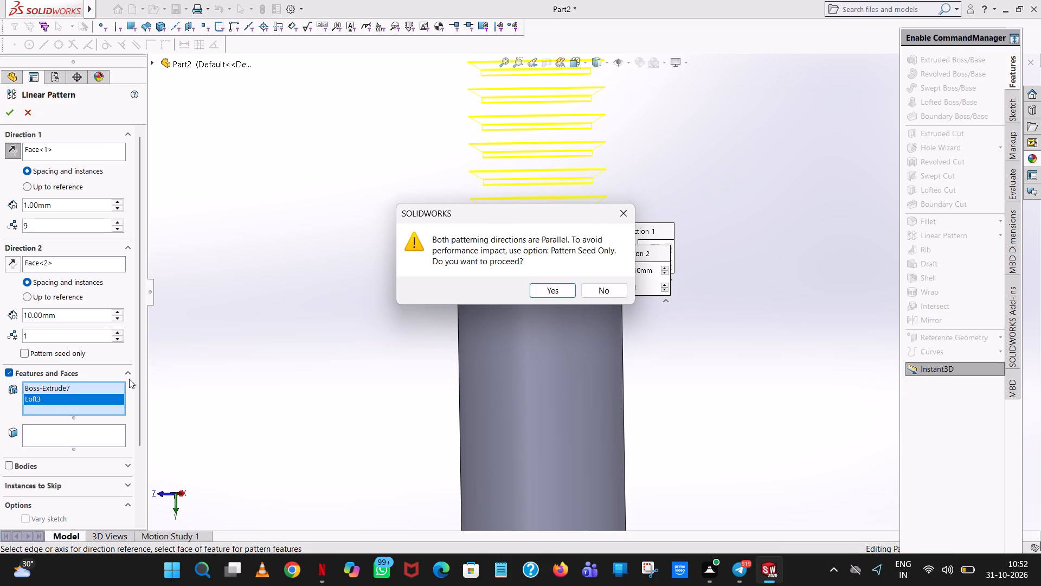
{"action": "left_click", "coordinate": [544, 294]}
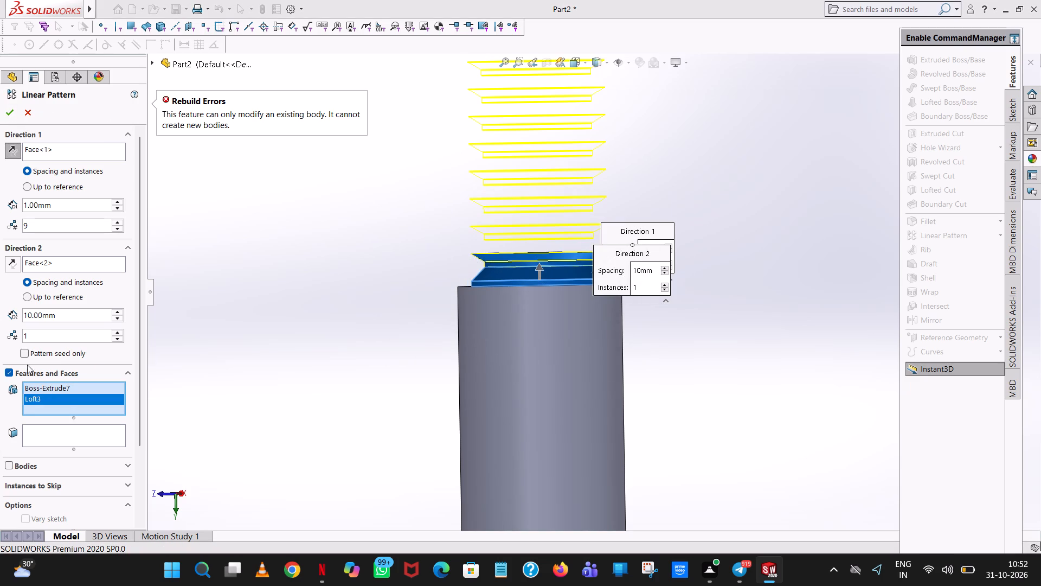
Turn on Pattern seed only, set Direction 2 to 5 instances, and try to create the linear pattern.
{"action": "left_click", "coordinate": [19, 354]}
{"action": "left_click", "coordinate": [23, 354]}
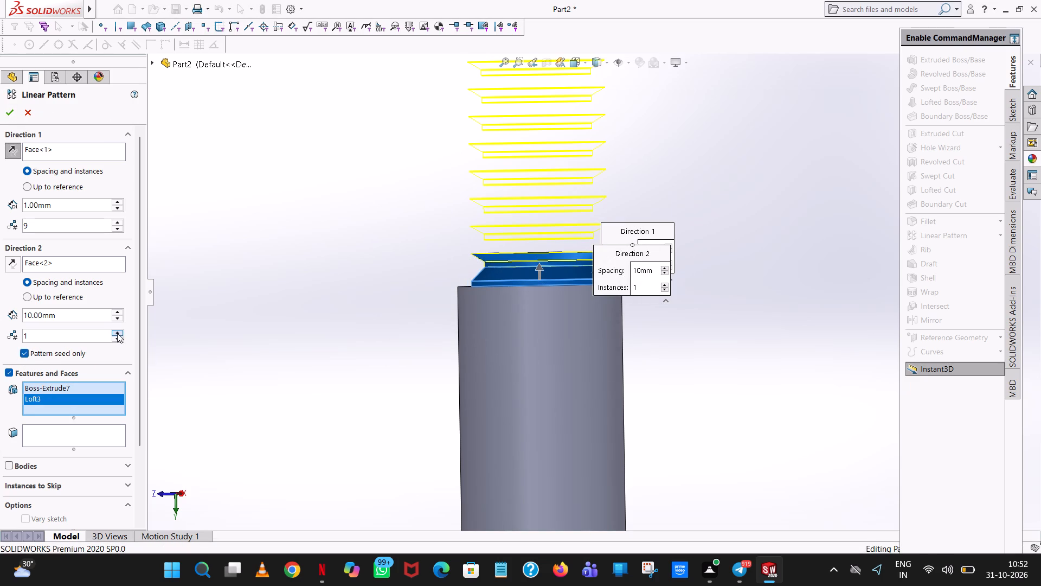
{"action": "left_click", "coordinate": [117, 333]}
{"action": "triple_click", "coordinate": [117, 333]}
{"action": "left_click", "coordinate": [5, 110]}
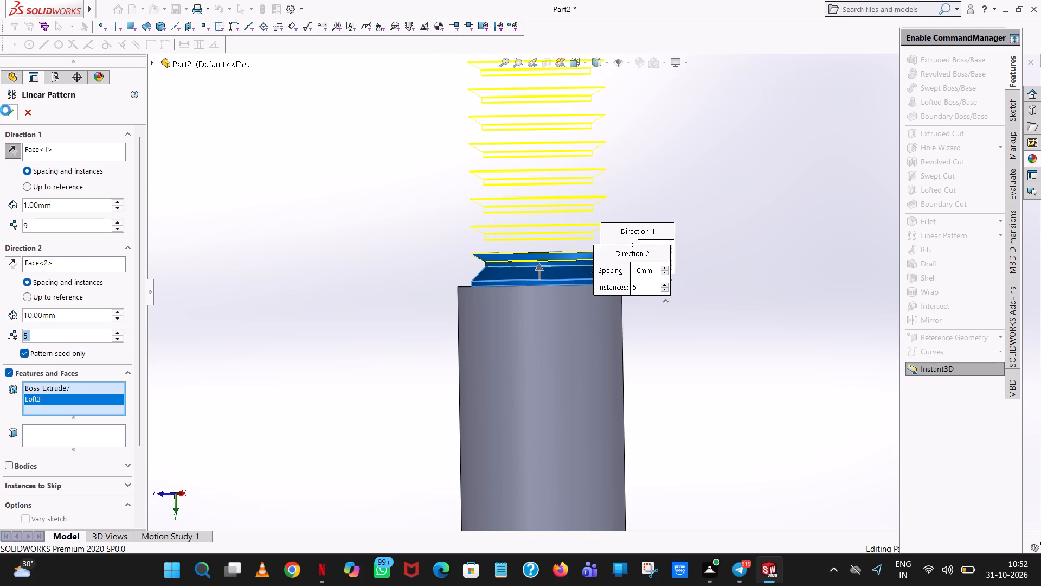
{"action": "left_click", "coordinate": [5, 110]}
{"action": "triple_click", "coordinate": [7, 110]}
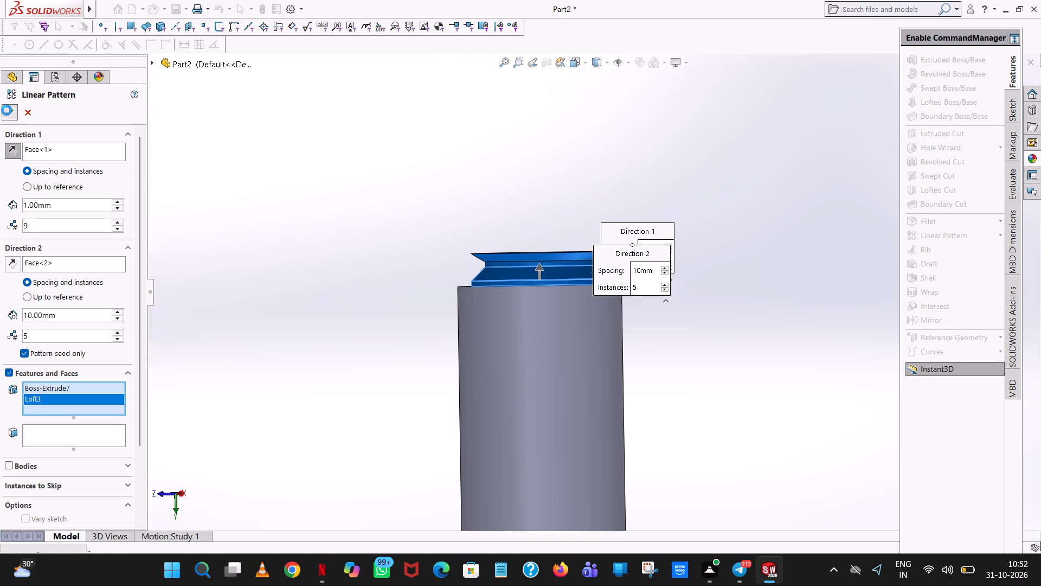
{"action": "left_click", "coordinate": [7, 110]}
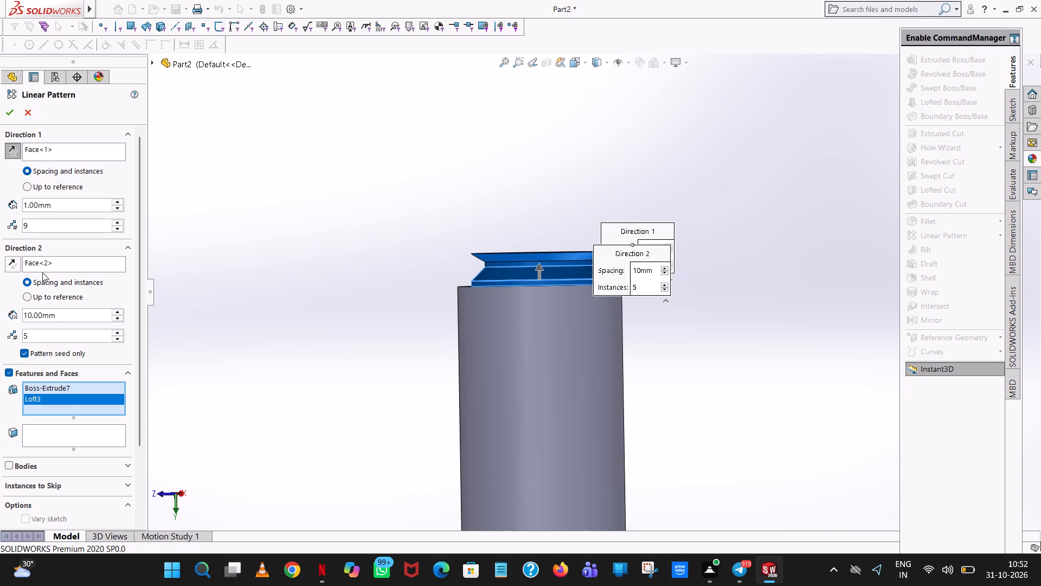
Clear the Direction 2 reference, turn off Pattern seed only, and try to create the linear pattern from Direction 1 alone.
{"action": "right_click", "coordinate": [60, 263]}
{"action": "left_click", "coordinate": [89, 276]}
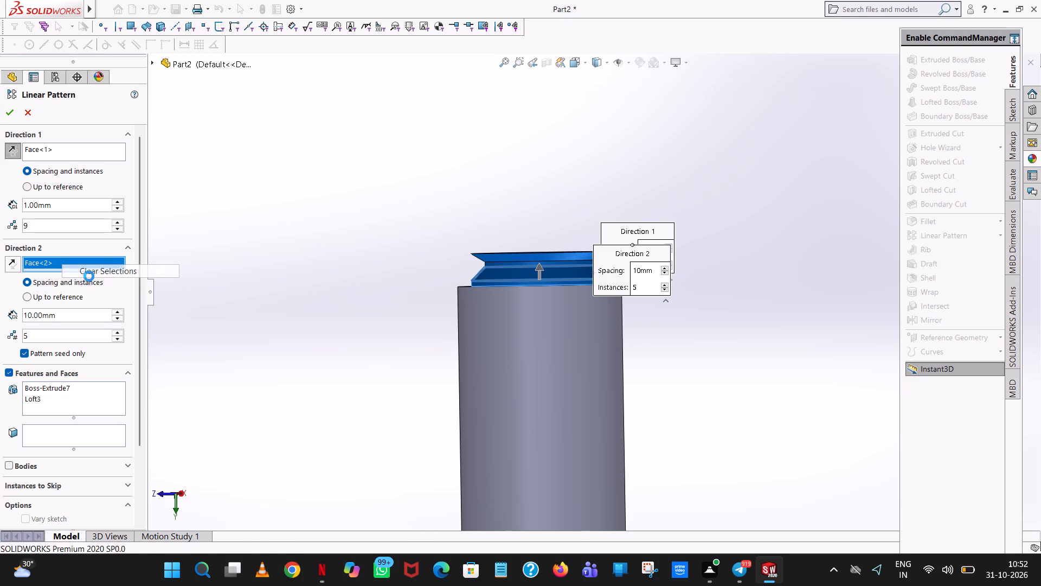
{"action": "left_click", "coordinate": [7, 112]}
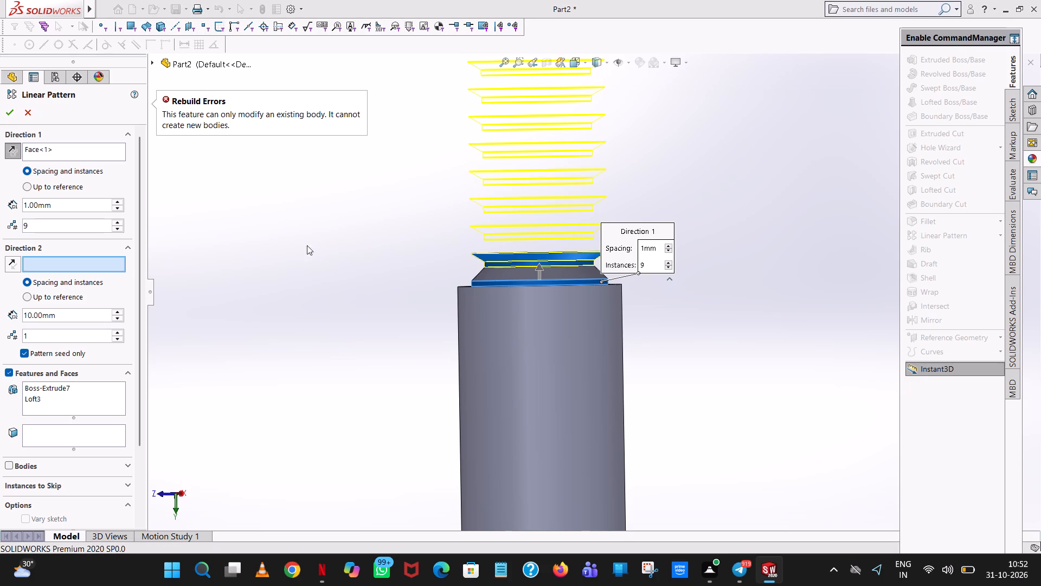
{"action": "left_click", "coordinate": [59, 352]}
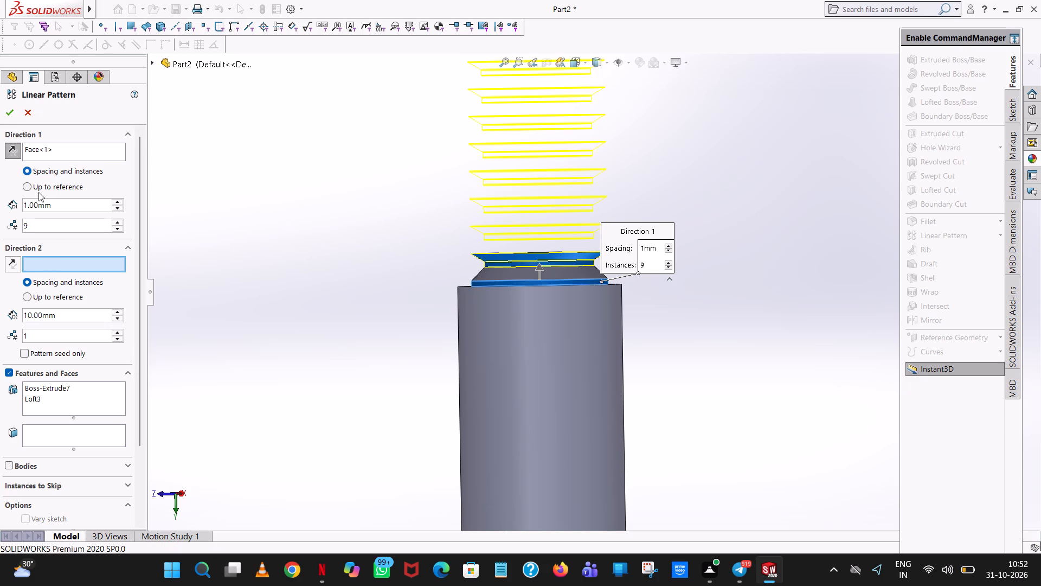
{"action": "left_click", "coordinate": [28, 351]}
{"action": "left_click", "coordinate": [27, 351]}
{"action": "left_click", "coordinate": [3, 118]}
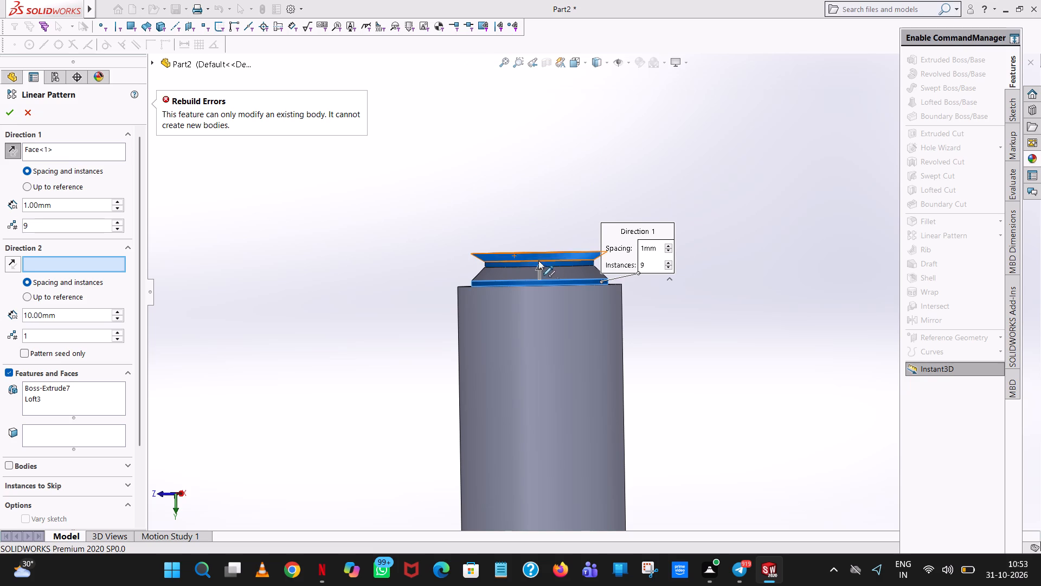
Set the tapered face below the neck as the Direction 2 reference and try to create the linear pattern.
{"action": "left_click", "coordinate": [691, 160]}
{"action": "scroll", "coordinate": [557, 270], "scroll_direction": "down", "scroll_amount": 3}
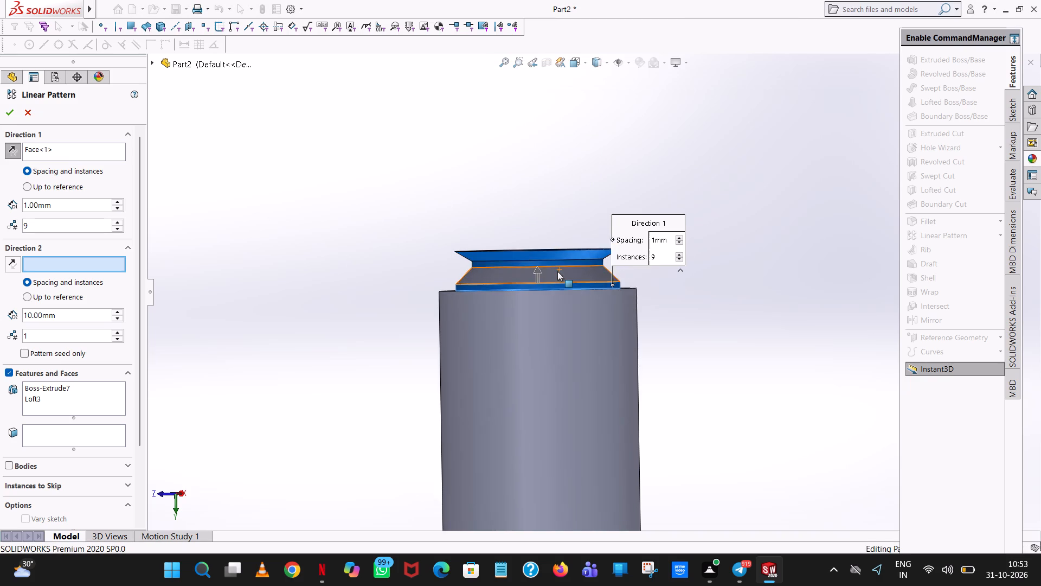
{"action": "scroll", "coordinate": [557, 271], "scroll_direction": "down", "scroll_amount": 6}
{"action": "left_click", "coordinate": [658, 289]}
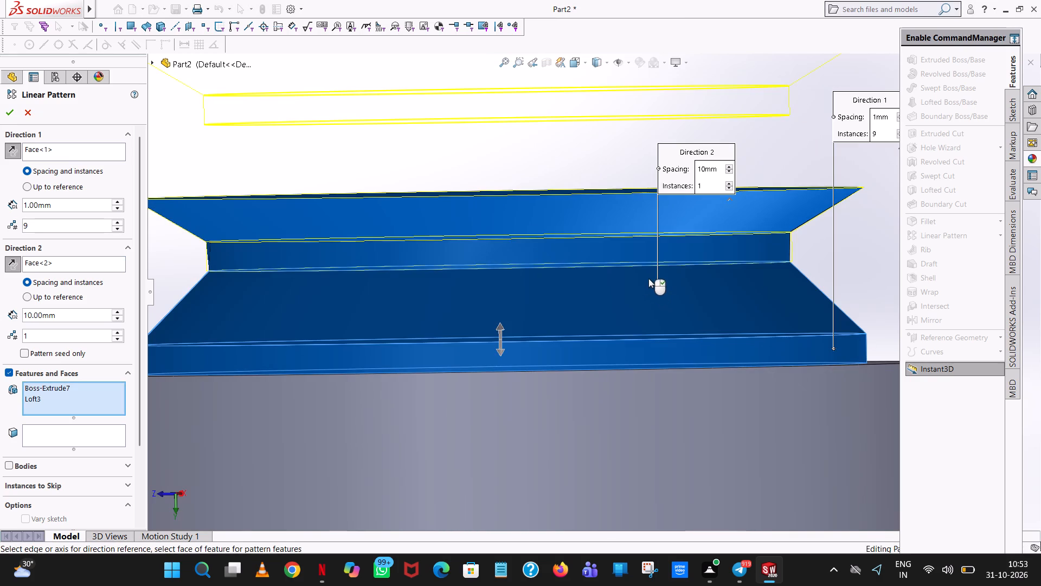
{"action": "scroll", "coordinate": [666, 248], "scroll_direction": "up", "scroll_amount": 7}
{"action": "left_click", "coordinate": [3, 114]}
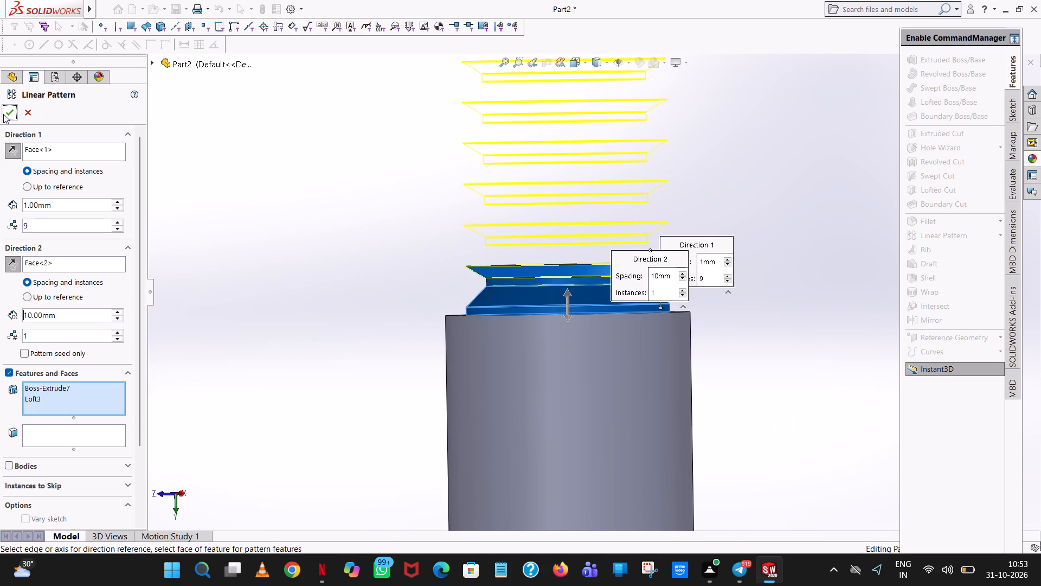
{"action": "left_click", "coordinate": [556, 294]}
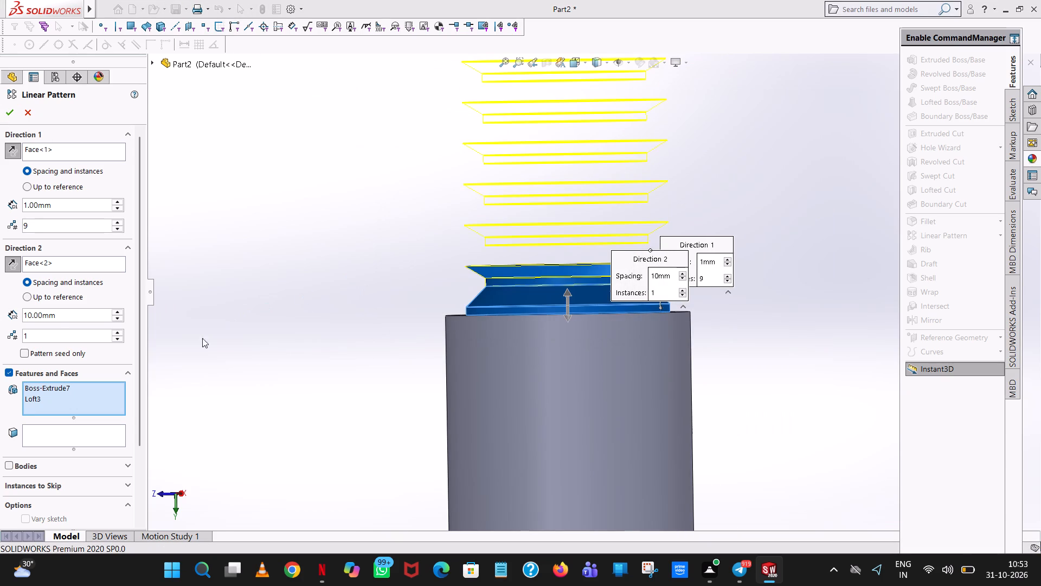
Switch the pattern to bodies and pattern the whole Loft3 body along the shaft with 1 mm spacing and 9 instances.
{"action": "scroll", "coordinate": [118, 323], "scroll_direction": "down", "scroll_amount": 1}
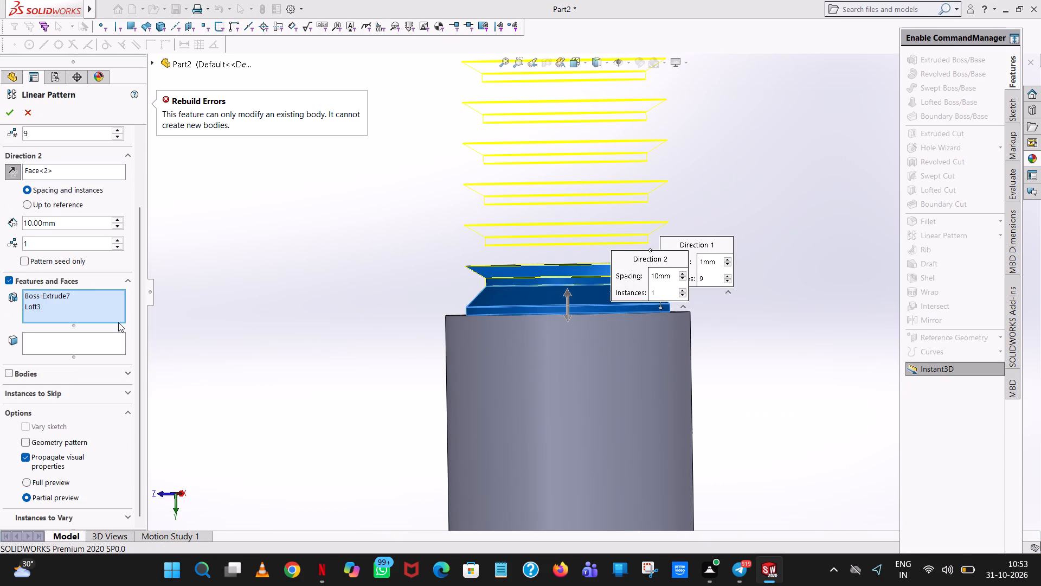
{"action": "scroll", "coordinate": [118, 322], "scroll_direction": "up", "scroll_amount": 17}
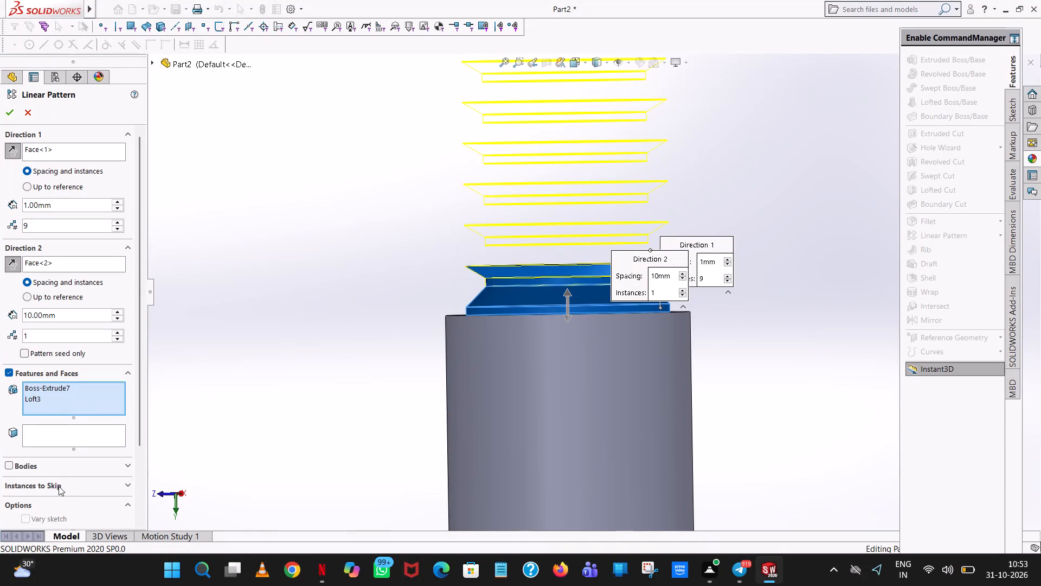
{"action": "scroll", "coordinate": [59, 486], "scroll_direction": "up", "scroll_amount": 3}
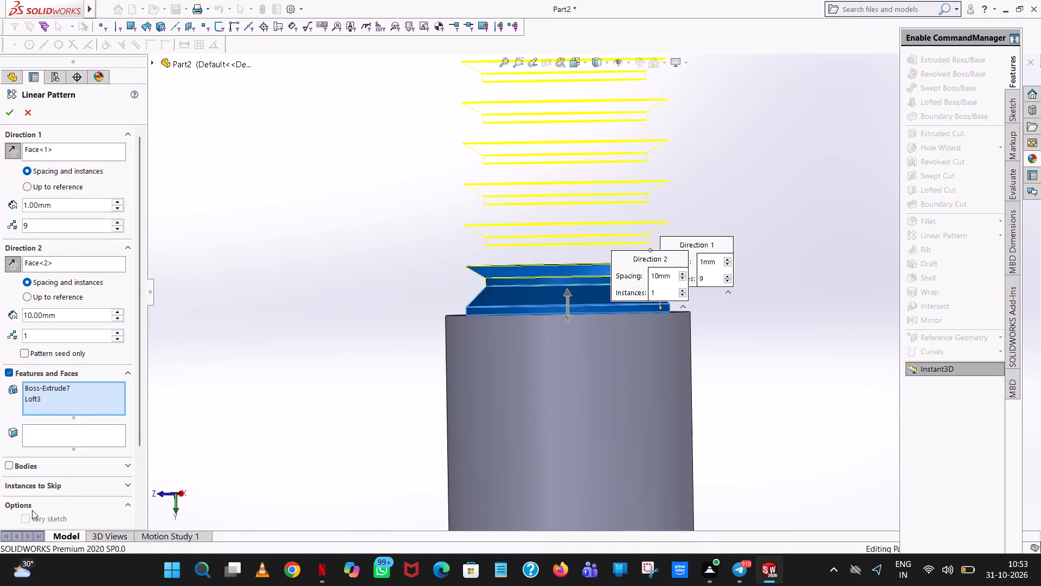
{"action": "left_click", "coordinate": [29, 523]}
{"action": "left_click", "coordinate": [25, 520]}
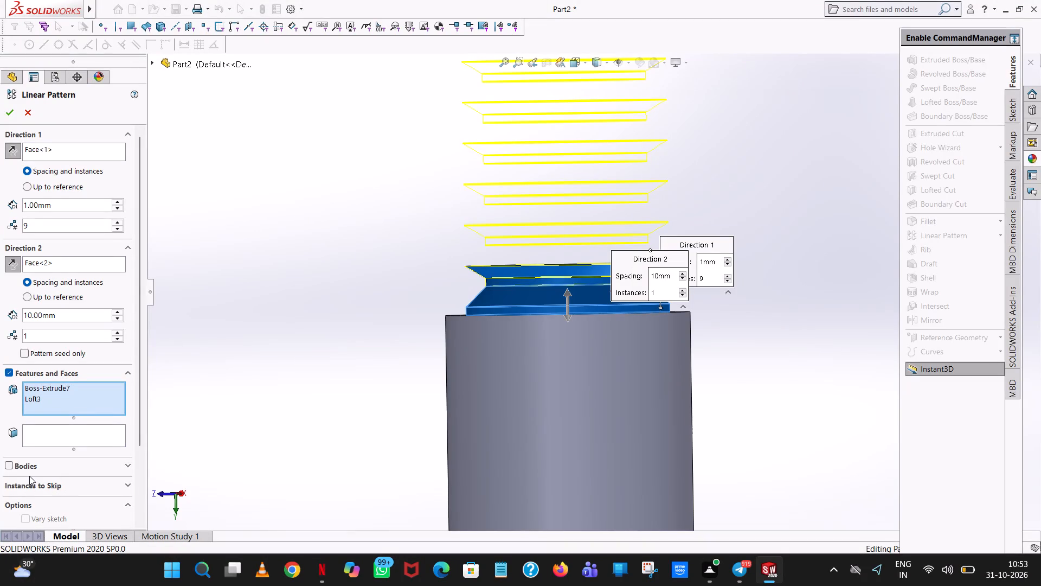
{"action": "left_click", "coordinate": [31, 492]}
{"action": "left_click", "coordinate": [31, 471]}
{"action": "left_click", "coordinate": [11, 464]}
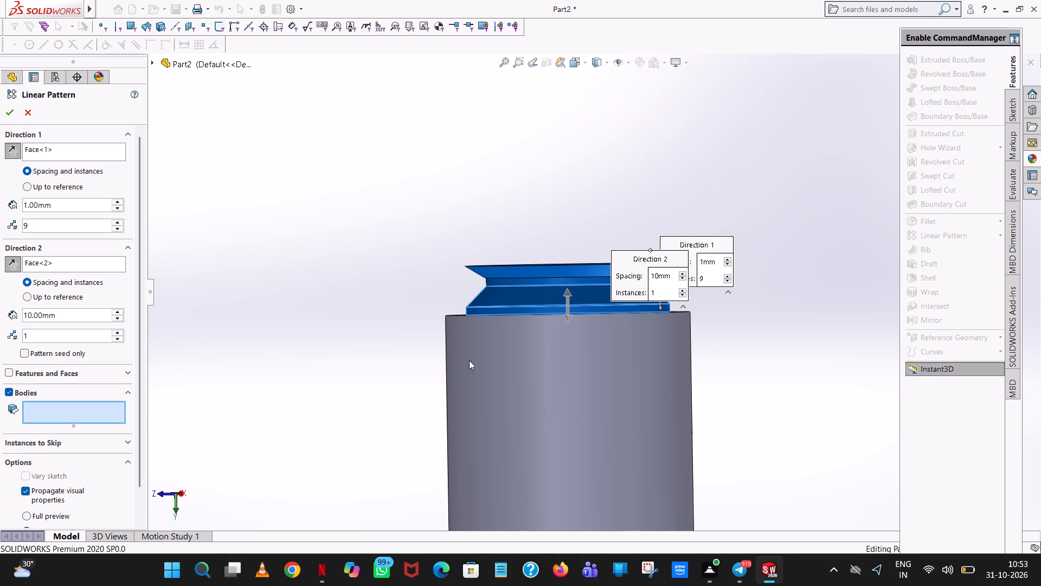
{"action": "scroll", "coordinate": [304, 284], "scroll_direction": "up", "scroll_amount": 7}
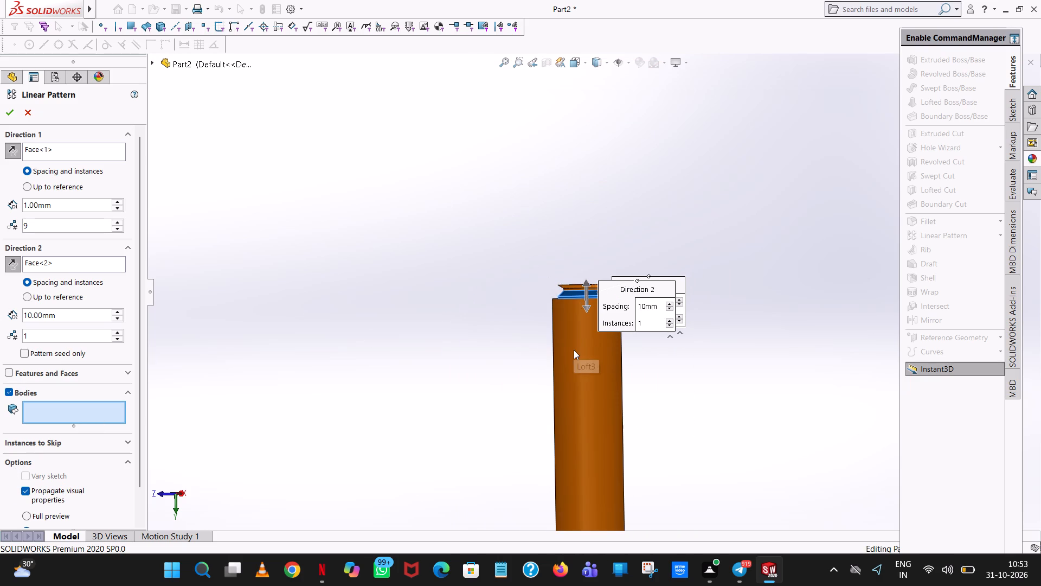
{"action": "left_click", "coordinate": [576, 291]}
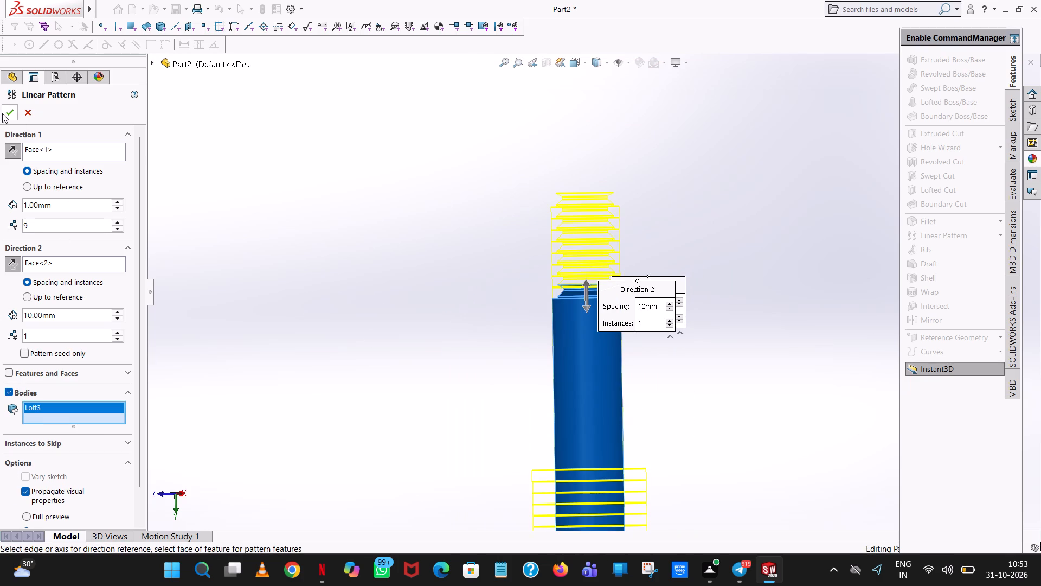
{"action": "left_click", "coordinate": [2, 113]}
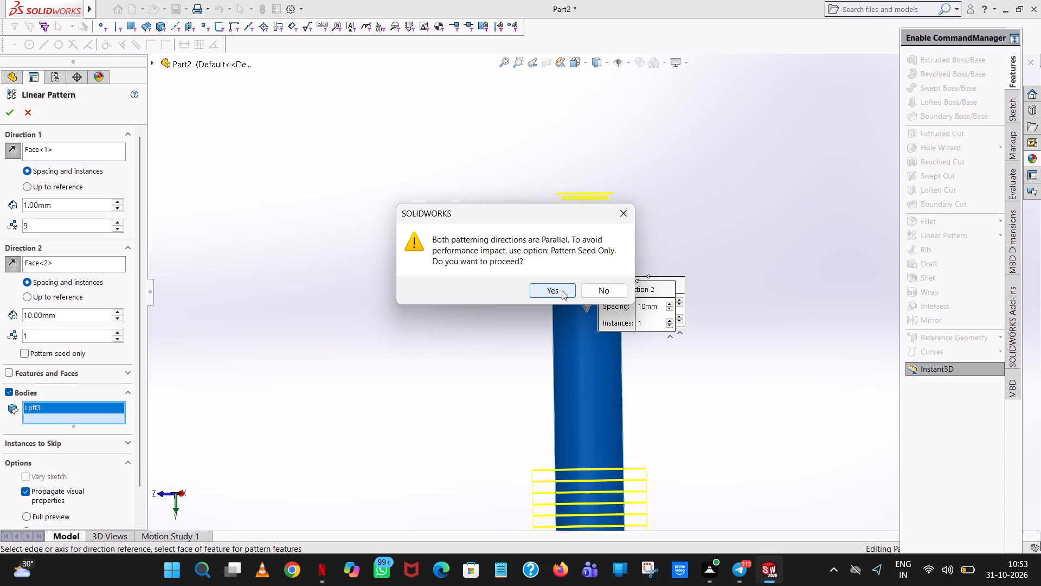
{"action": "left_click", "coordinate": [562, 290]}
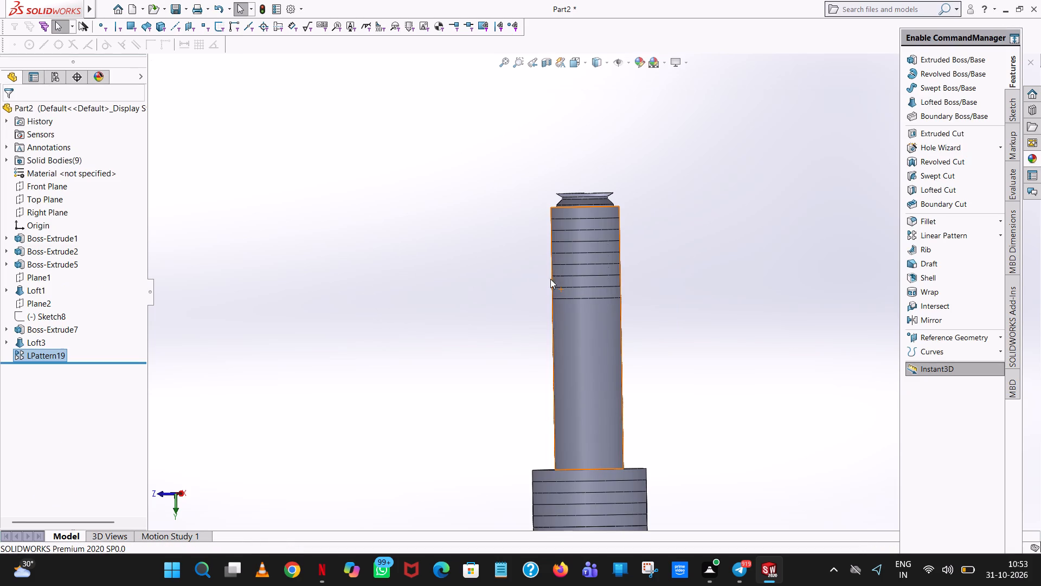
Examine the patterned pin from several angles, checking the shaft copies and the necked end.
{"action": "scroll", "coordinate": [590, 353], "scroll_direction": "down", "scroll_amount": 3}
{"action": "scroll", "coordinate": [589, 320], "scroll_direction": "up", "scroll_amount": 7}
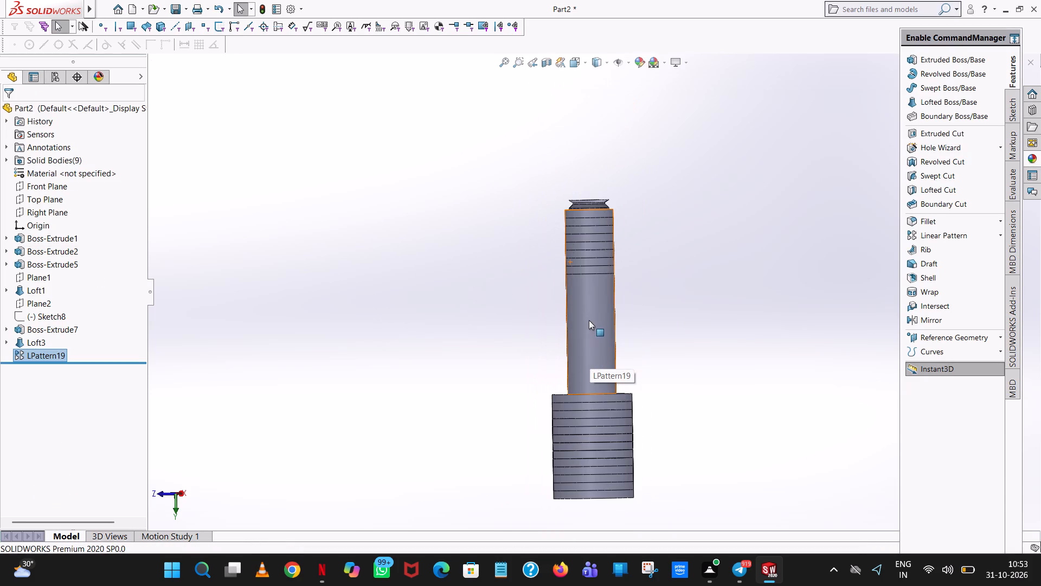
{"action": "scroll", "coordinate": [582, 374], "scroll_direction": "down", "scroll_amount": 5}
{"action": "scroll", "coordinate": [582, 374], "scroll_direction": "up", "scroll_amount": 6}
{"action": "middle_click_drag", "start_coordinate": [581, 369], "coordinate": [577, 366]}
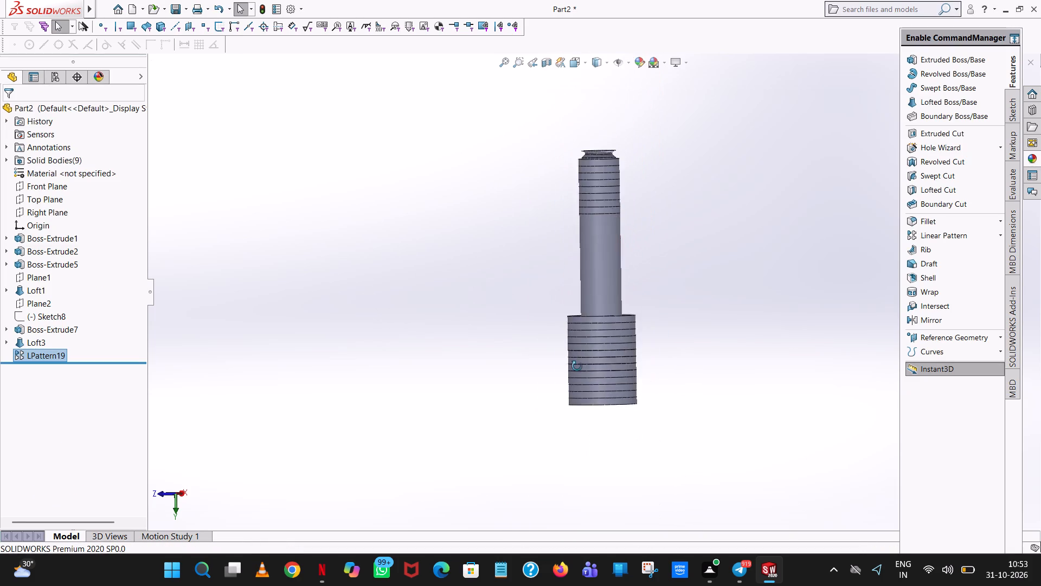
{"action": "middle_click_drag", "start_coordinate": [577, 366], "coordinate": [685, 285]}
{"action": "scroll", "coordinate": [743, 141], "scroll_direction": "up", "scroll_amount": 1}
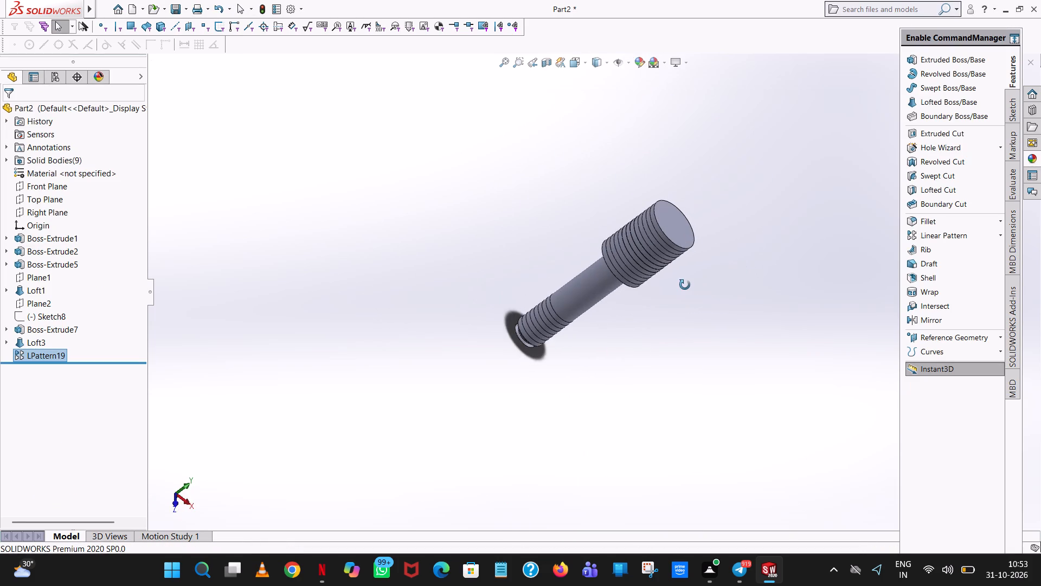
{"action": "middle_click_drag", "start_coordinate": [685, 285], "coordinate": [809, 351]}
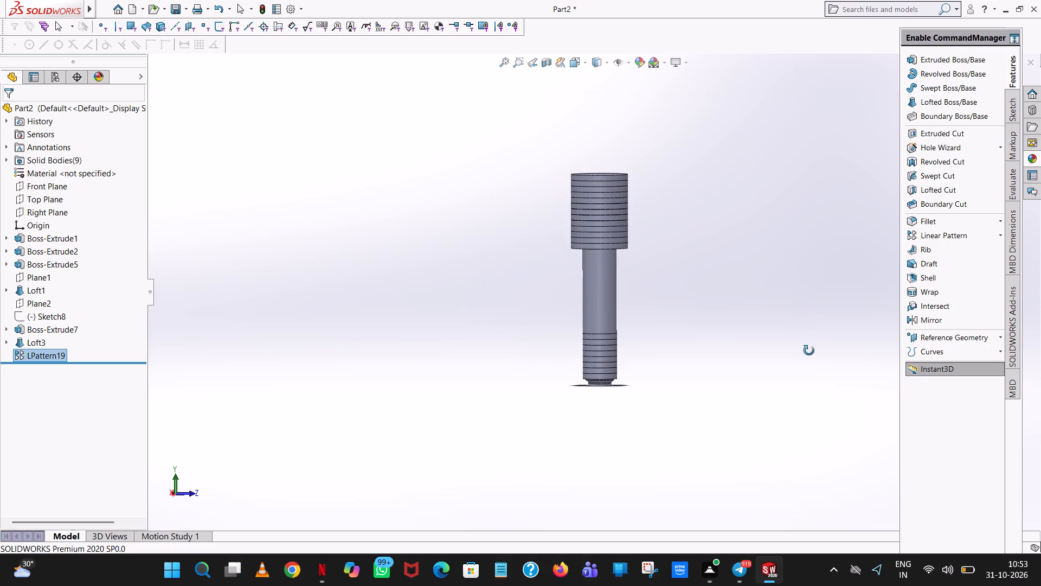
{"action": "middle_click_drag", "start_coordinate": [809, 351], "coordinate": [809, 351]}
{"action": "scroll", "coordinate": [599, 358], "scroll_direction": "down", "scroll_amount": 10}
{"action": "scroll", "coordinate": [609, 381], "scroll_direction": "up", "scroll_amount": 5}
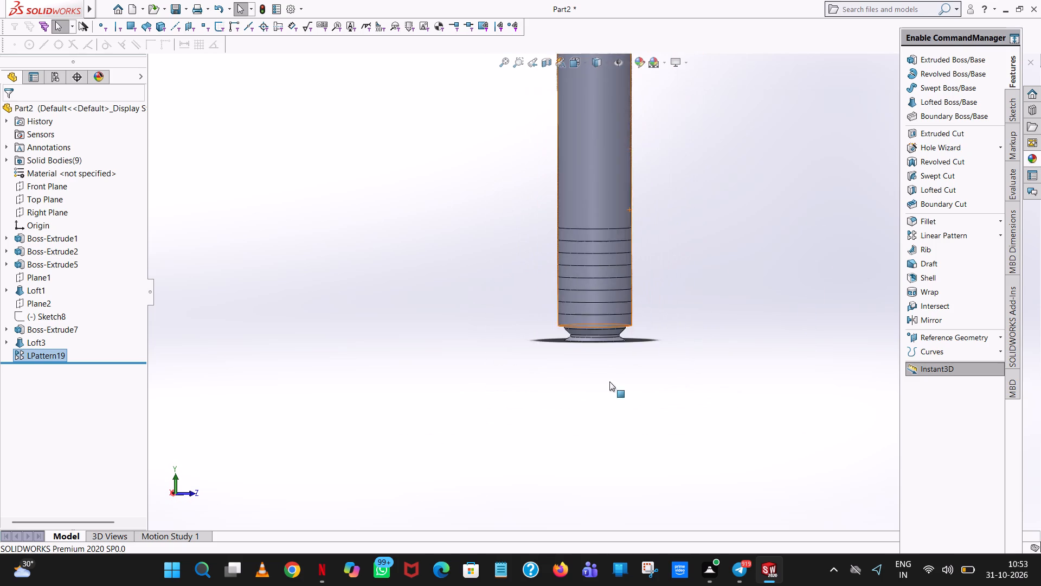
{"action": "scroll", "coordinate": [609, 381], "scroll_direction": "up", "scroll_amount": 5}
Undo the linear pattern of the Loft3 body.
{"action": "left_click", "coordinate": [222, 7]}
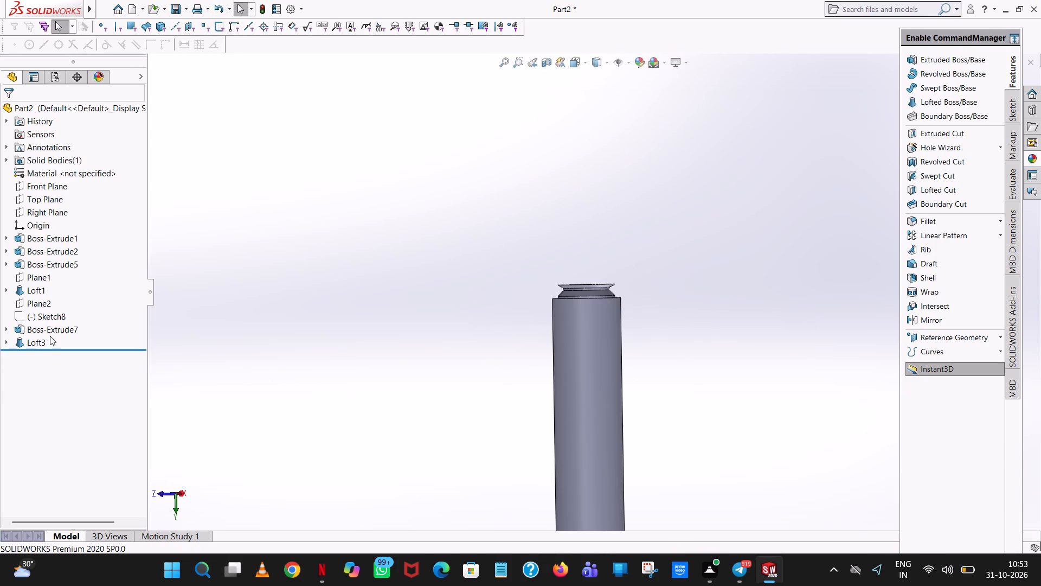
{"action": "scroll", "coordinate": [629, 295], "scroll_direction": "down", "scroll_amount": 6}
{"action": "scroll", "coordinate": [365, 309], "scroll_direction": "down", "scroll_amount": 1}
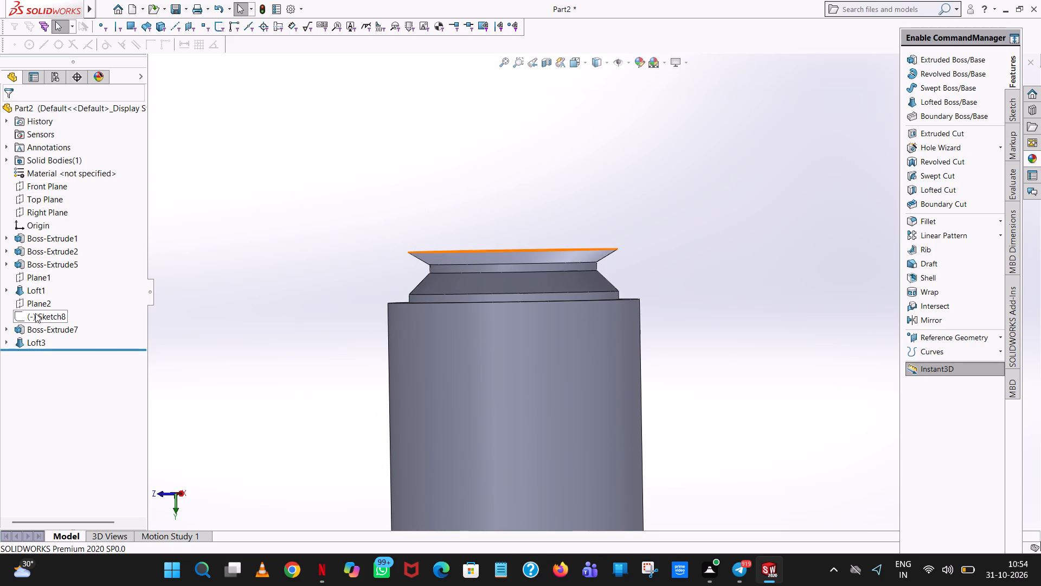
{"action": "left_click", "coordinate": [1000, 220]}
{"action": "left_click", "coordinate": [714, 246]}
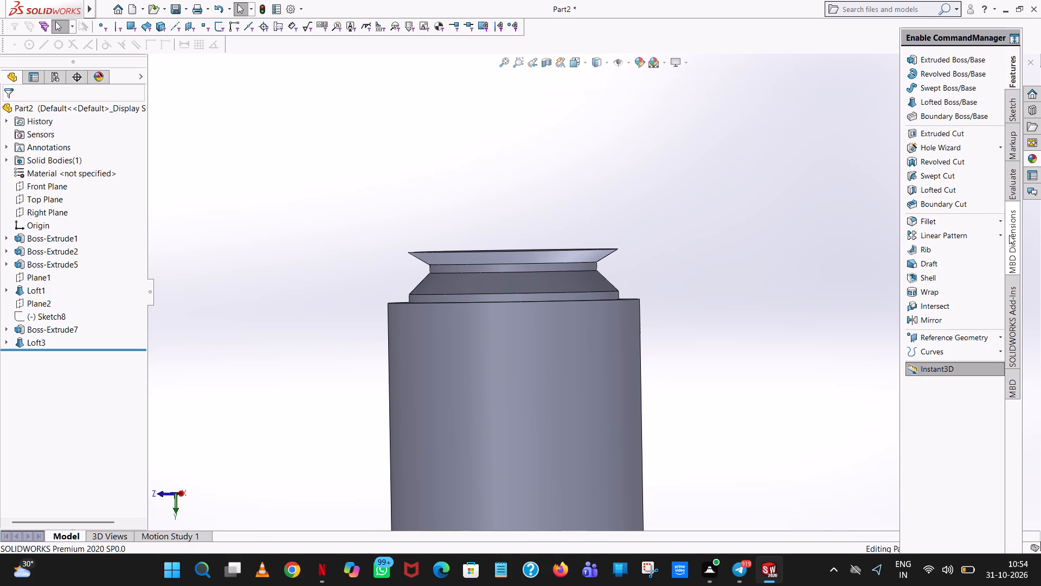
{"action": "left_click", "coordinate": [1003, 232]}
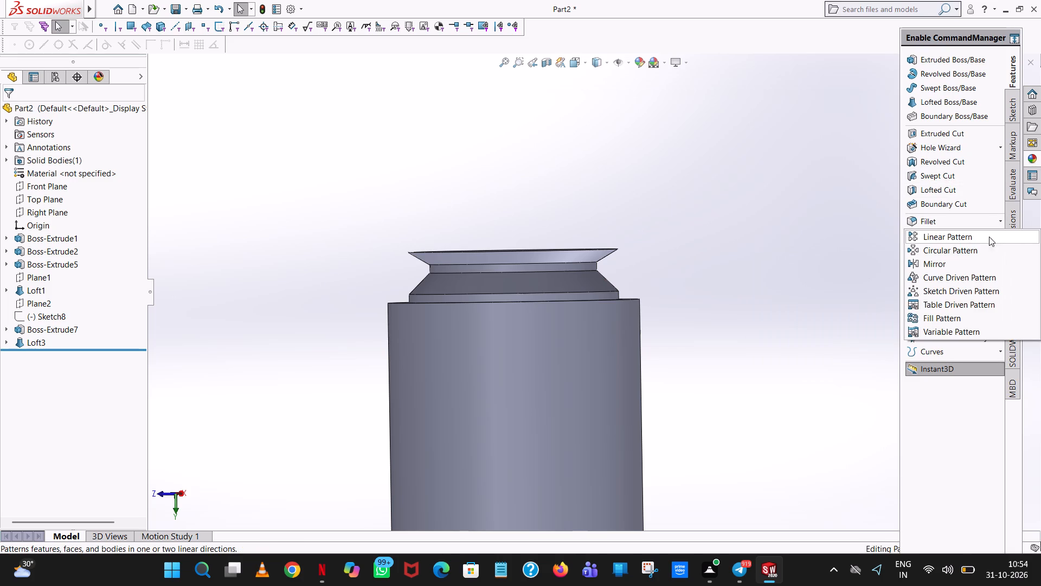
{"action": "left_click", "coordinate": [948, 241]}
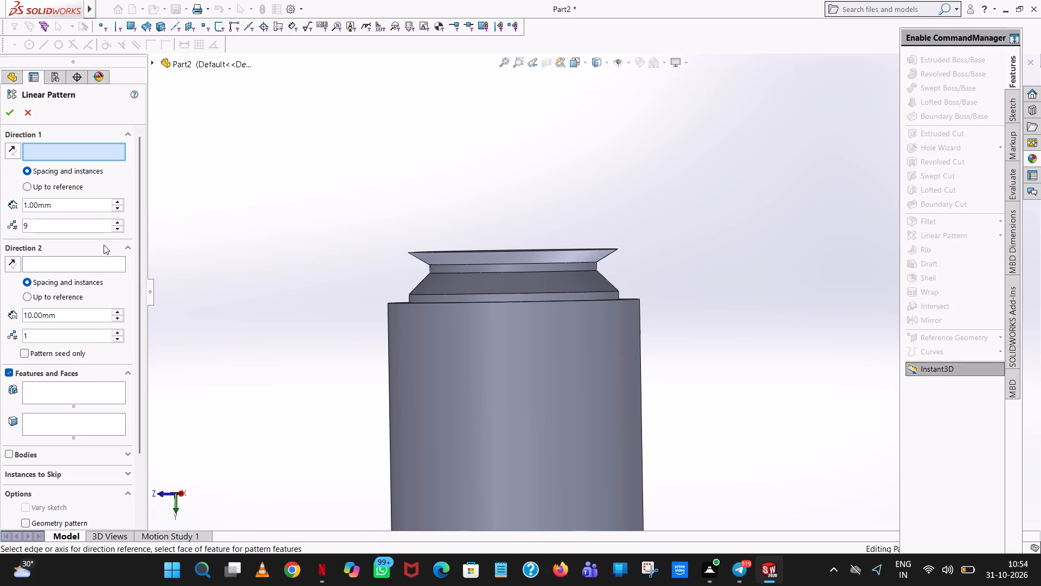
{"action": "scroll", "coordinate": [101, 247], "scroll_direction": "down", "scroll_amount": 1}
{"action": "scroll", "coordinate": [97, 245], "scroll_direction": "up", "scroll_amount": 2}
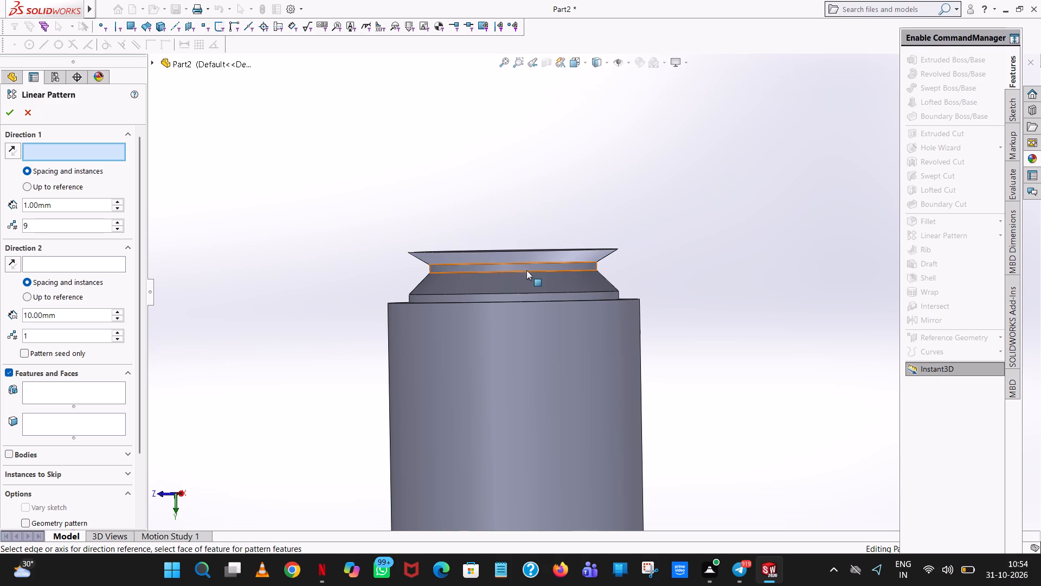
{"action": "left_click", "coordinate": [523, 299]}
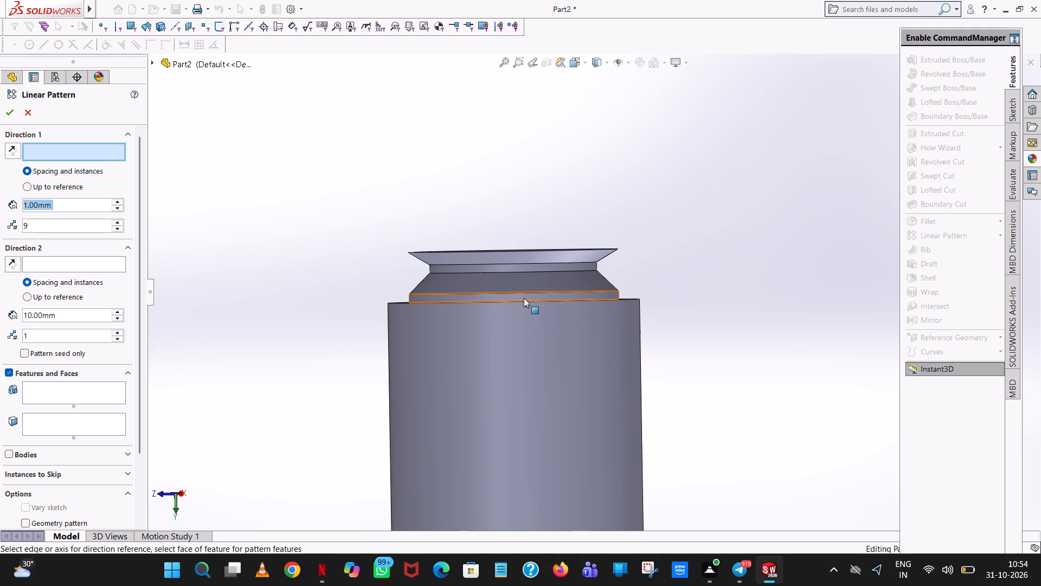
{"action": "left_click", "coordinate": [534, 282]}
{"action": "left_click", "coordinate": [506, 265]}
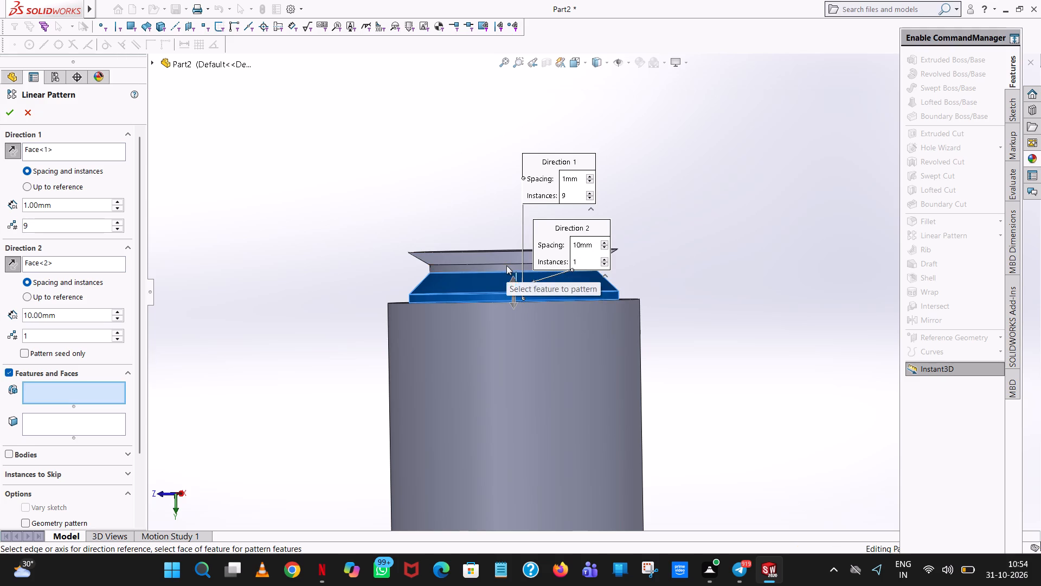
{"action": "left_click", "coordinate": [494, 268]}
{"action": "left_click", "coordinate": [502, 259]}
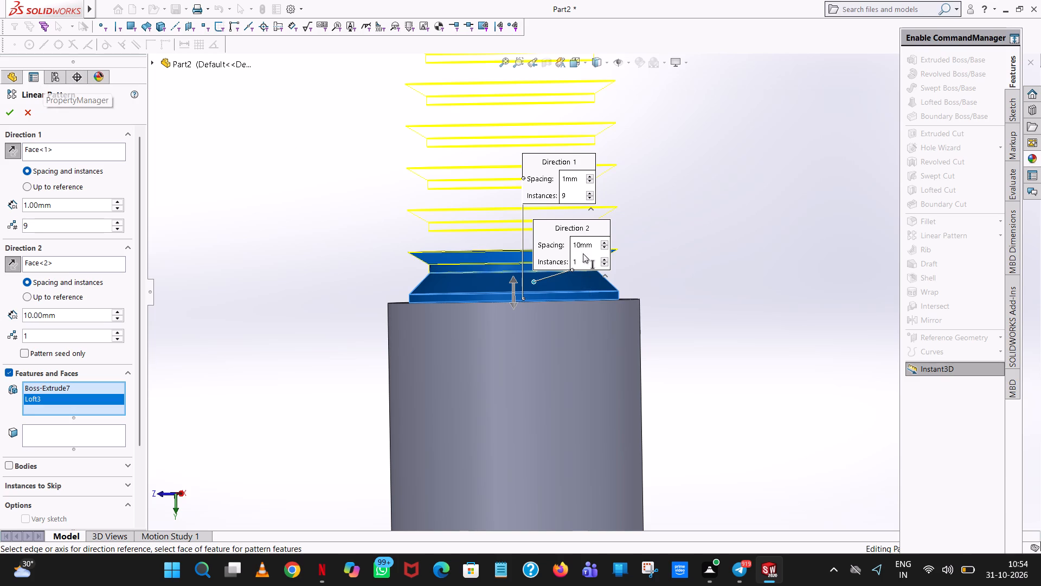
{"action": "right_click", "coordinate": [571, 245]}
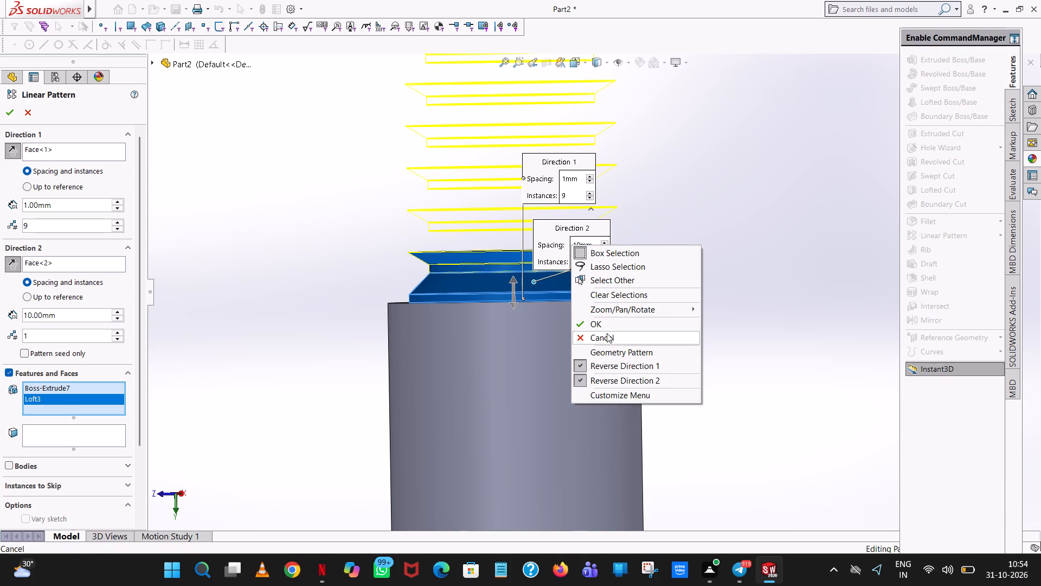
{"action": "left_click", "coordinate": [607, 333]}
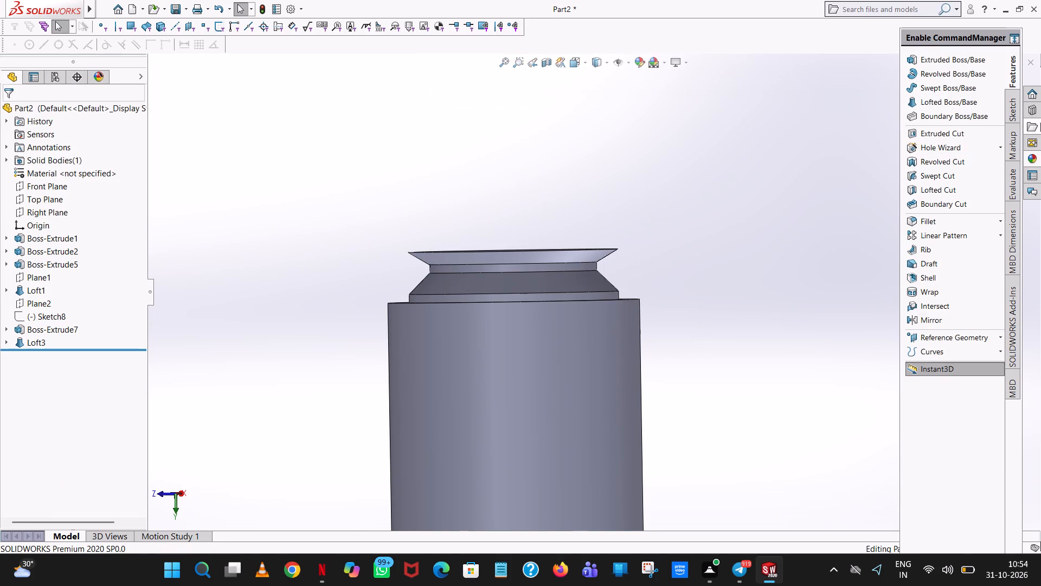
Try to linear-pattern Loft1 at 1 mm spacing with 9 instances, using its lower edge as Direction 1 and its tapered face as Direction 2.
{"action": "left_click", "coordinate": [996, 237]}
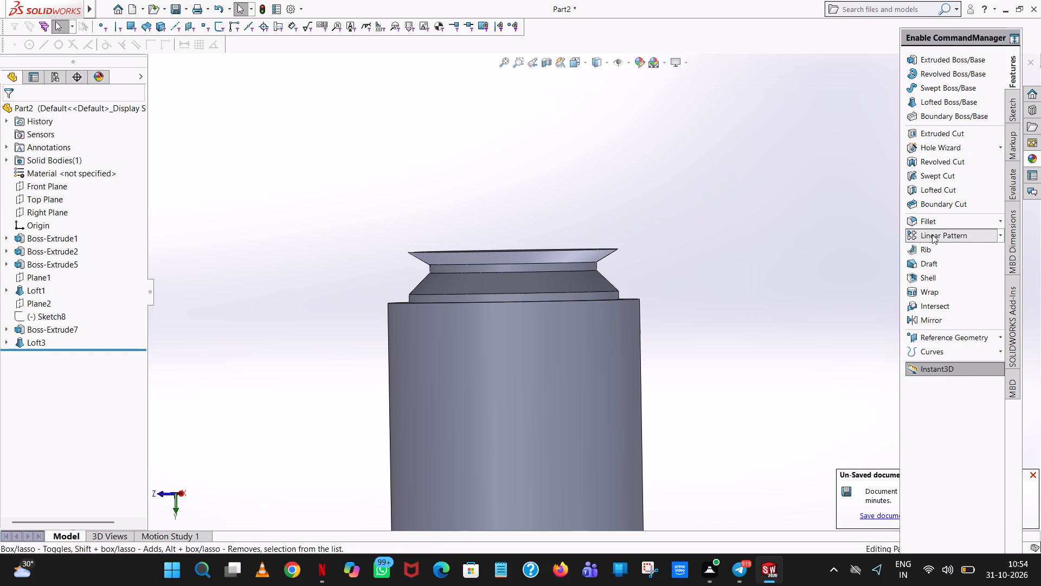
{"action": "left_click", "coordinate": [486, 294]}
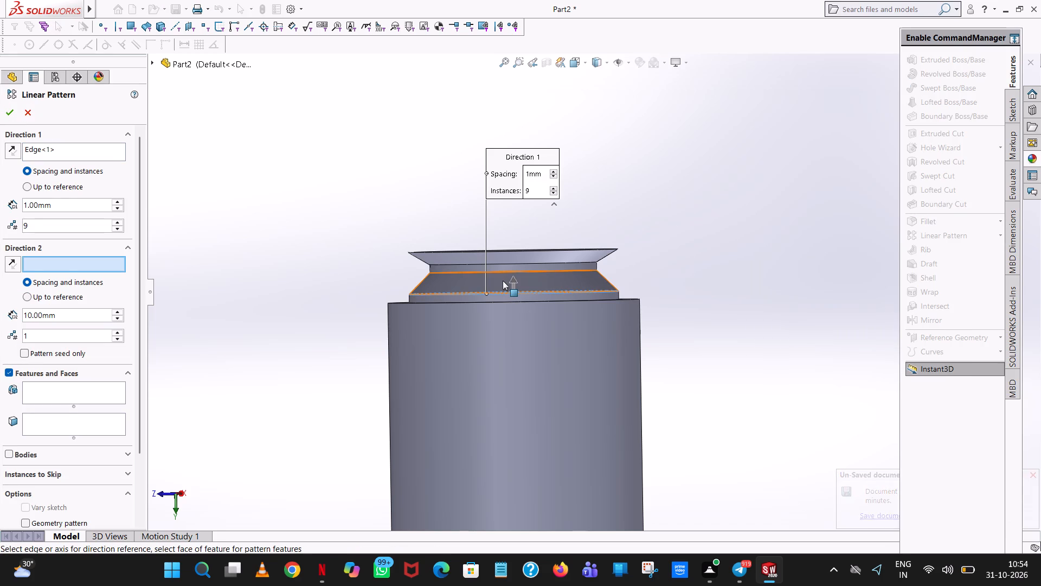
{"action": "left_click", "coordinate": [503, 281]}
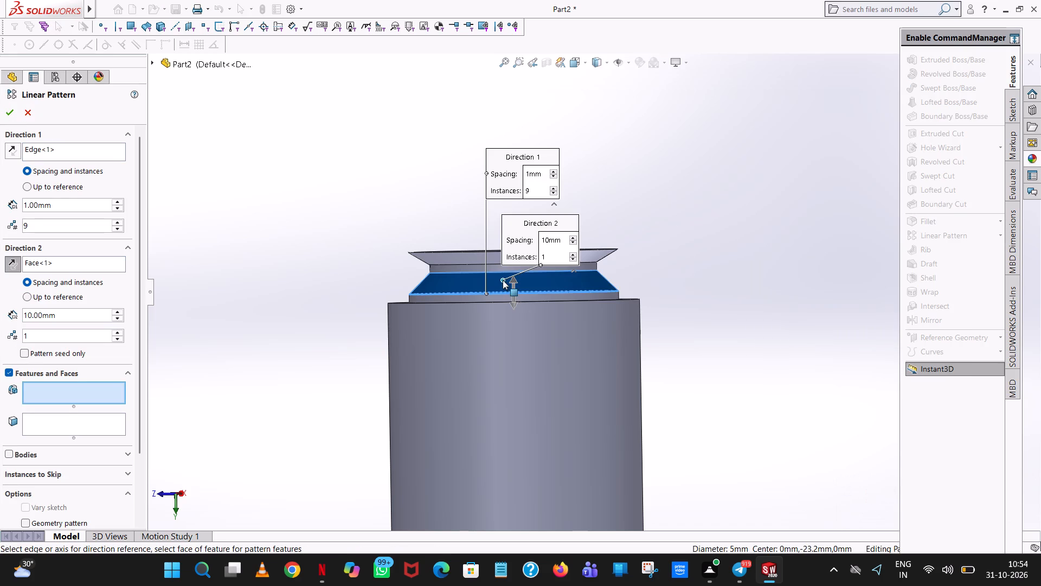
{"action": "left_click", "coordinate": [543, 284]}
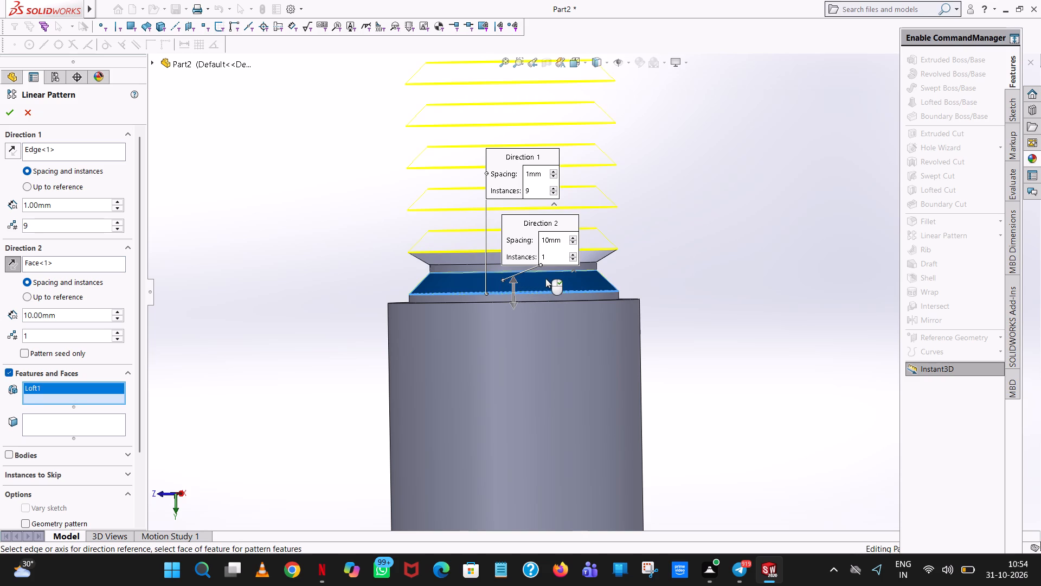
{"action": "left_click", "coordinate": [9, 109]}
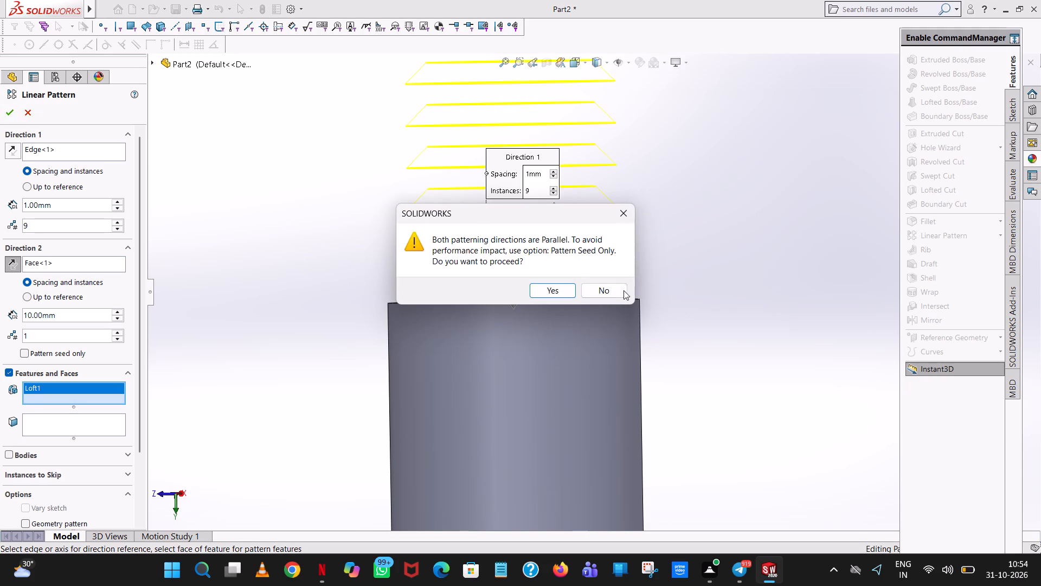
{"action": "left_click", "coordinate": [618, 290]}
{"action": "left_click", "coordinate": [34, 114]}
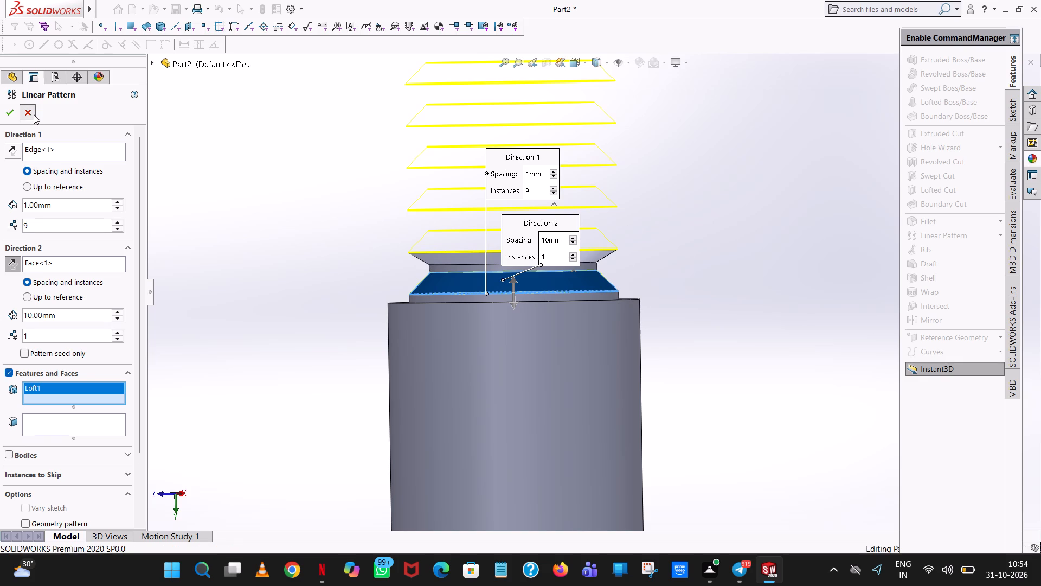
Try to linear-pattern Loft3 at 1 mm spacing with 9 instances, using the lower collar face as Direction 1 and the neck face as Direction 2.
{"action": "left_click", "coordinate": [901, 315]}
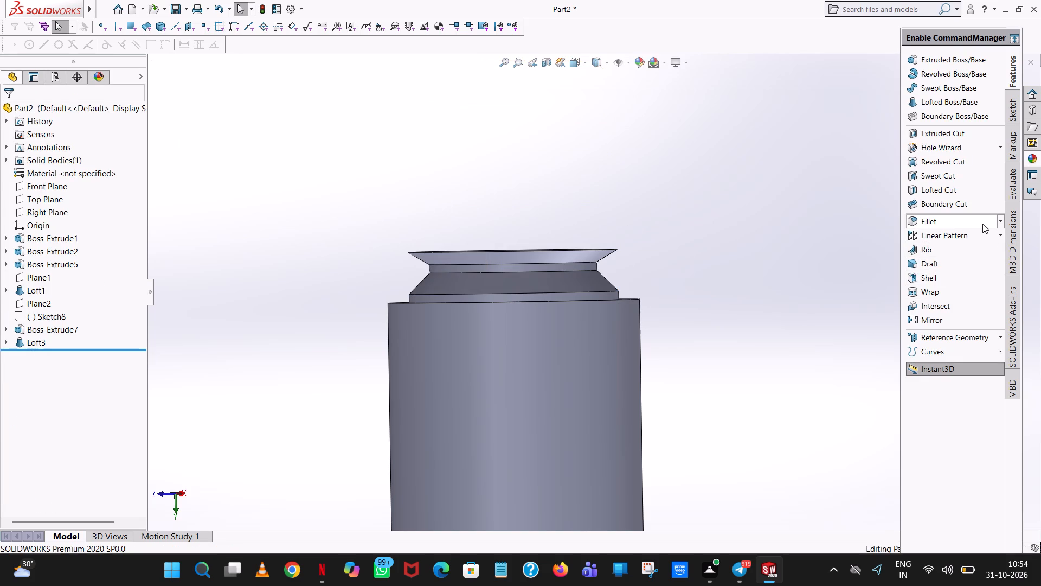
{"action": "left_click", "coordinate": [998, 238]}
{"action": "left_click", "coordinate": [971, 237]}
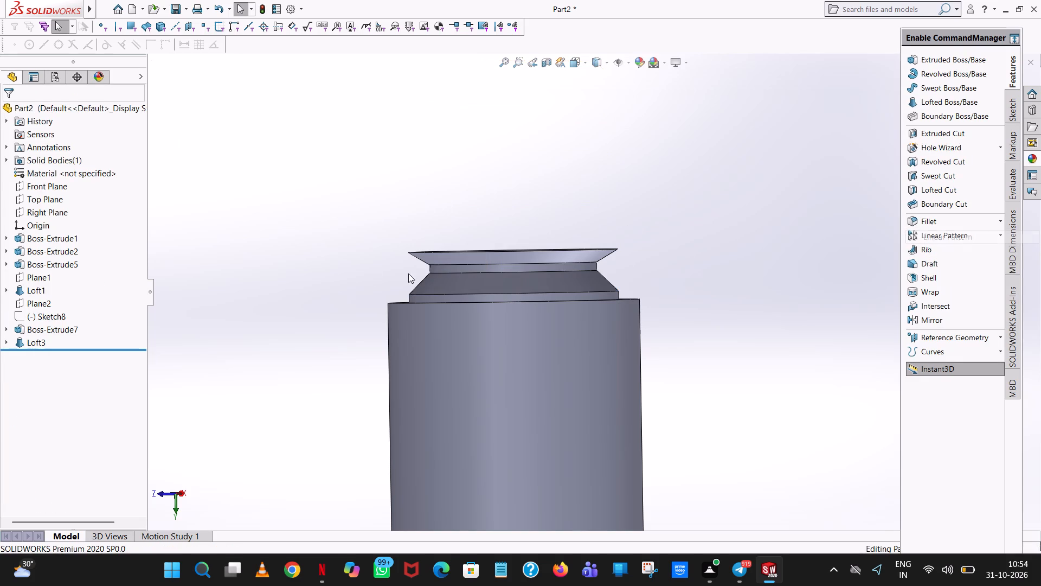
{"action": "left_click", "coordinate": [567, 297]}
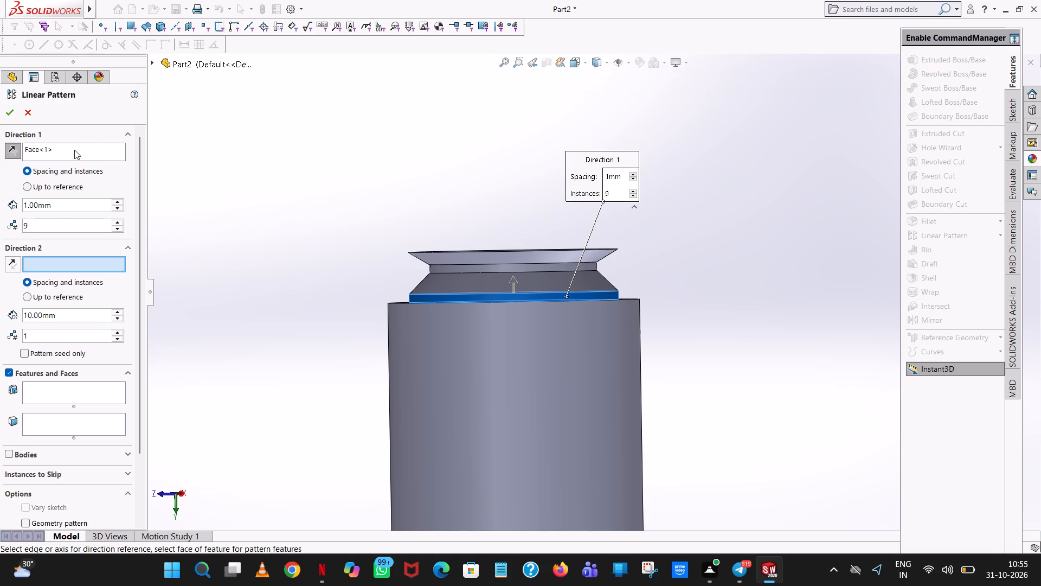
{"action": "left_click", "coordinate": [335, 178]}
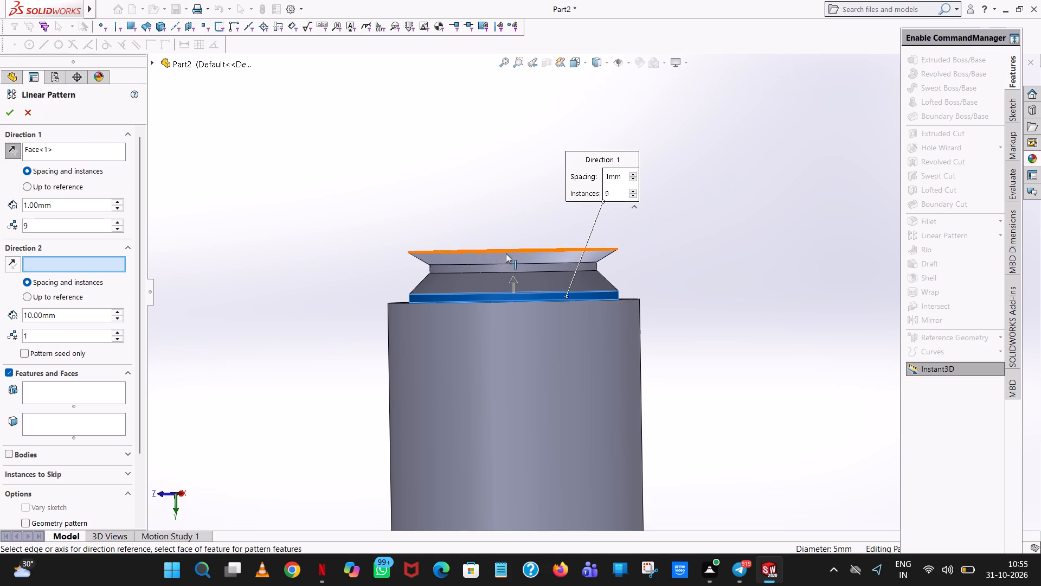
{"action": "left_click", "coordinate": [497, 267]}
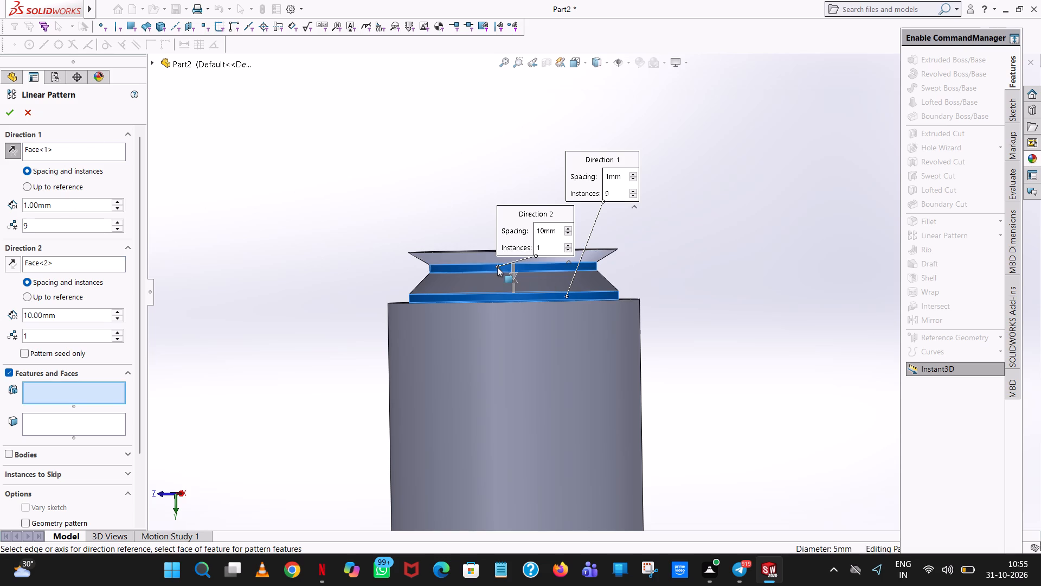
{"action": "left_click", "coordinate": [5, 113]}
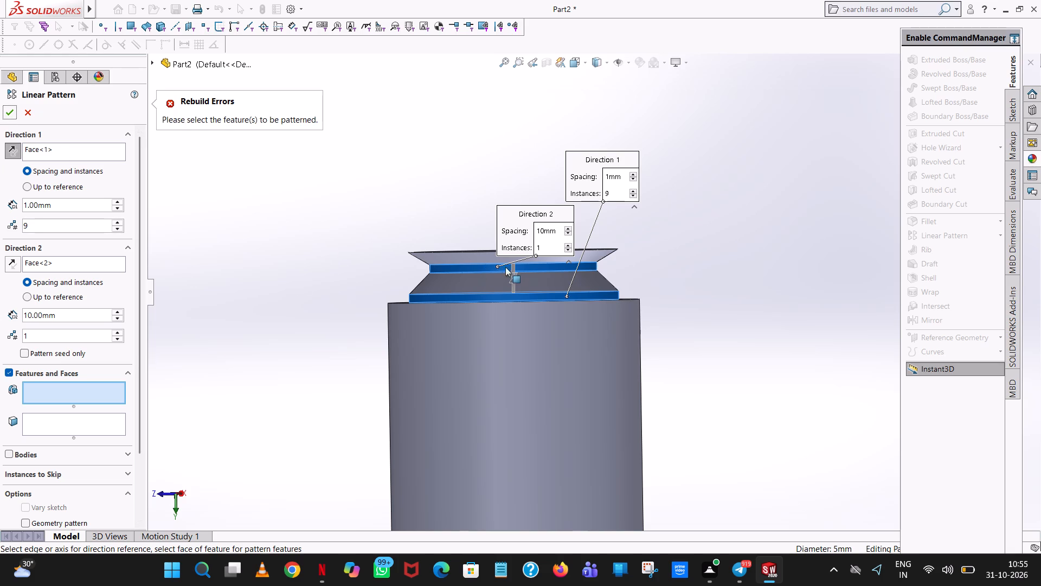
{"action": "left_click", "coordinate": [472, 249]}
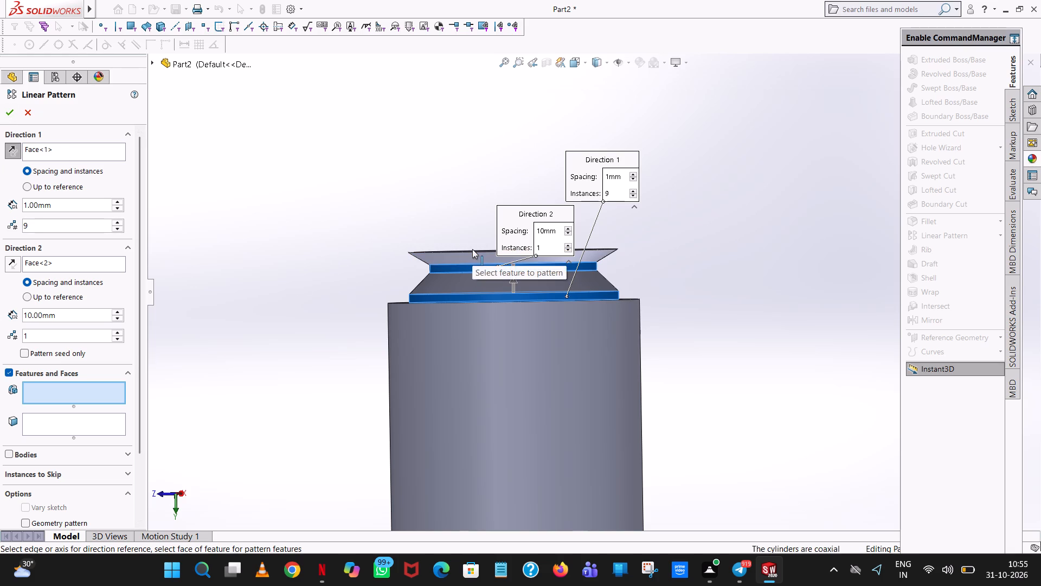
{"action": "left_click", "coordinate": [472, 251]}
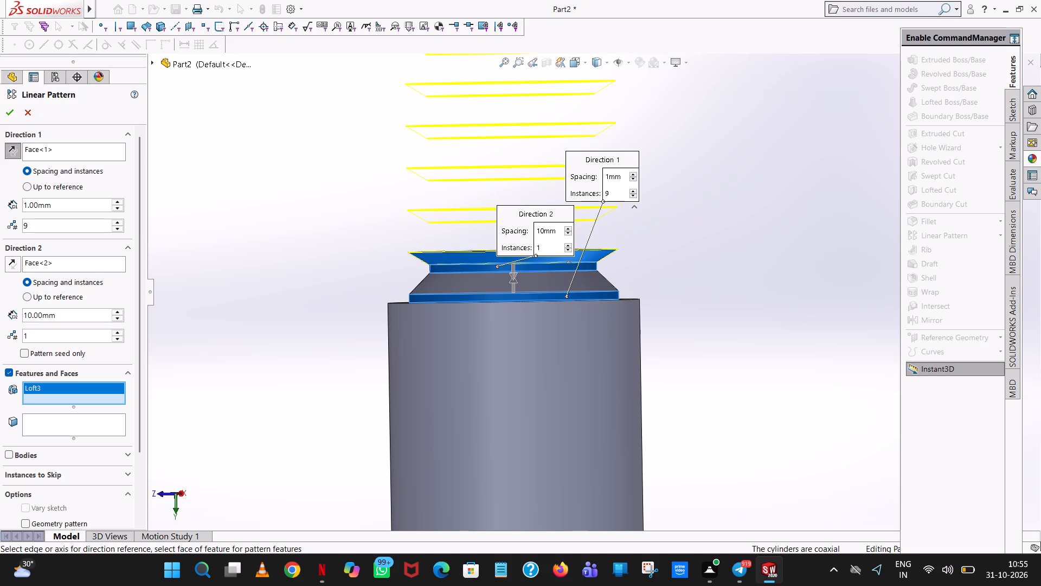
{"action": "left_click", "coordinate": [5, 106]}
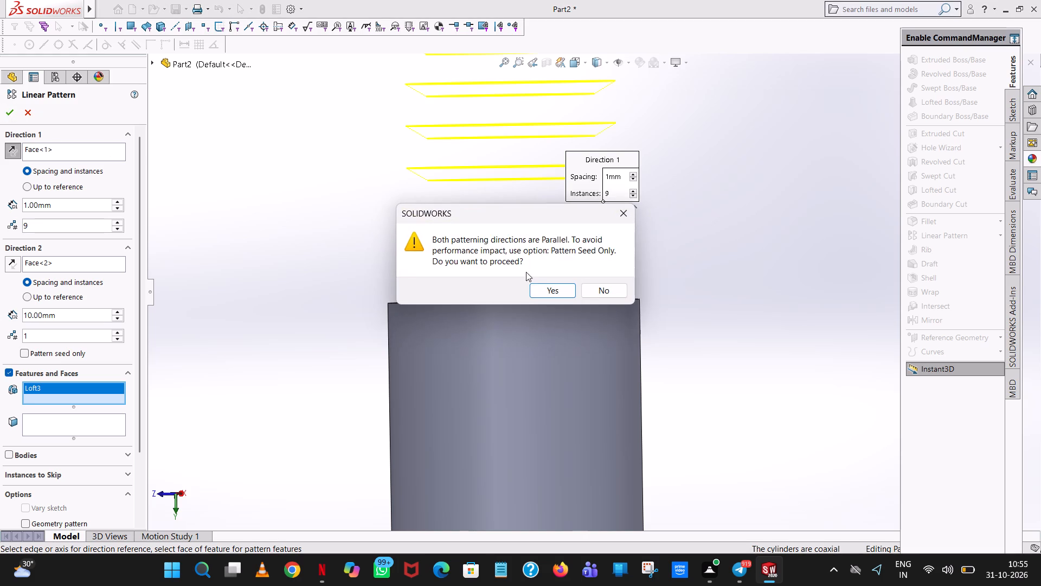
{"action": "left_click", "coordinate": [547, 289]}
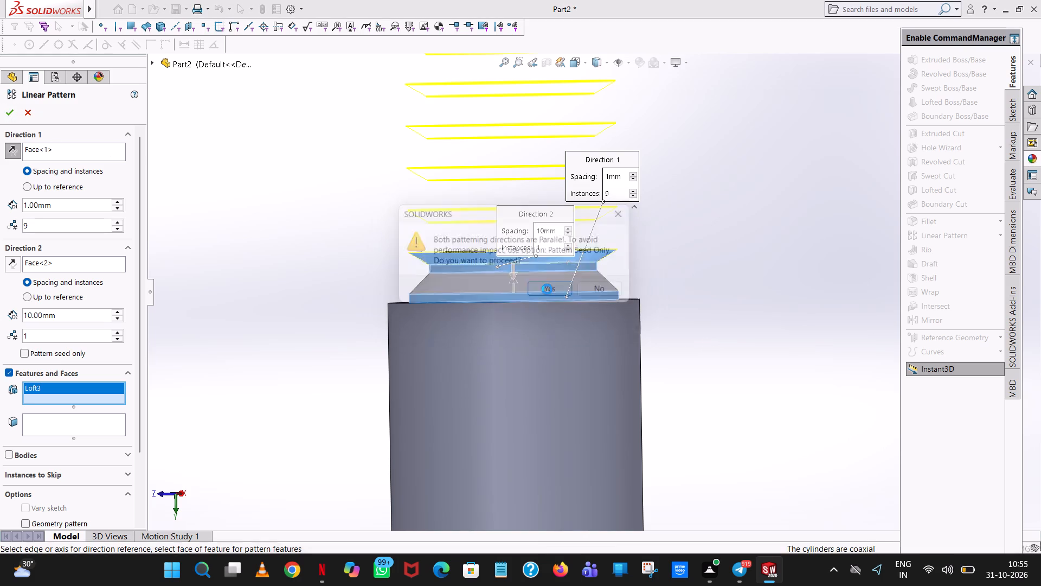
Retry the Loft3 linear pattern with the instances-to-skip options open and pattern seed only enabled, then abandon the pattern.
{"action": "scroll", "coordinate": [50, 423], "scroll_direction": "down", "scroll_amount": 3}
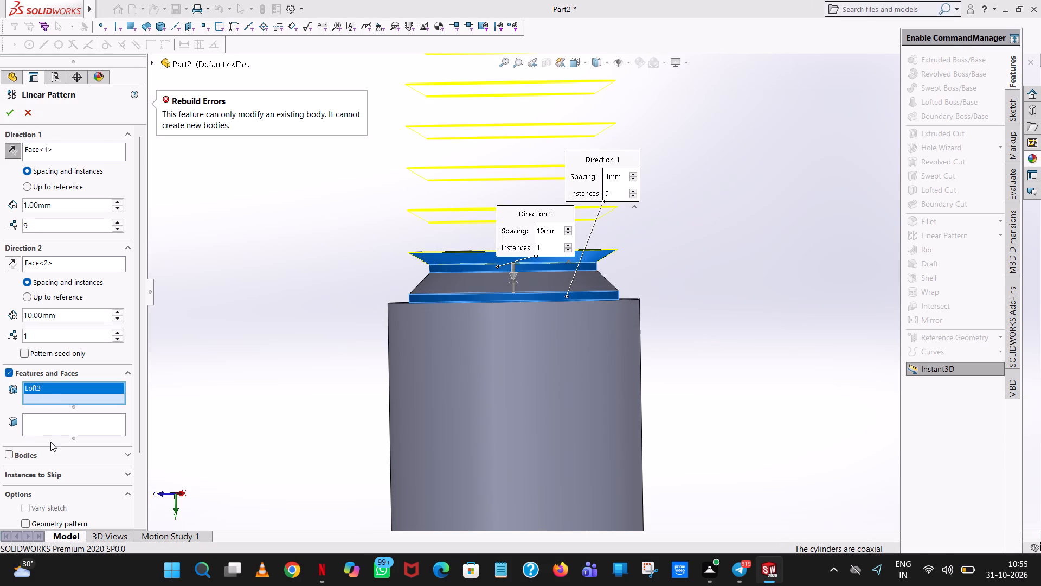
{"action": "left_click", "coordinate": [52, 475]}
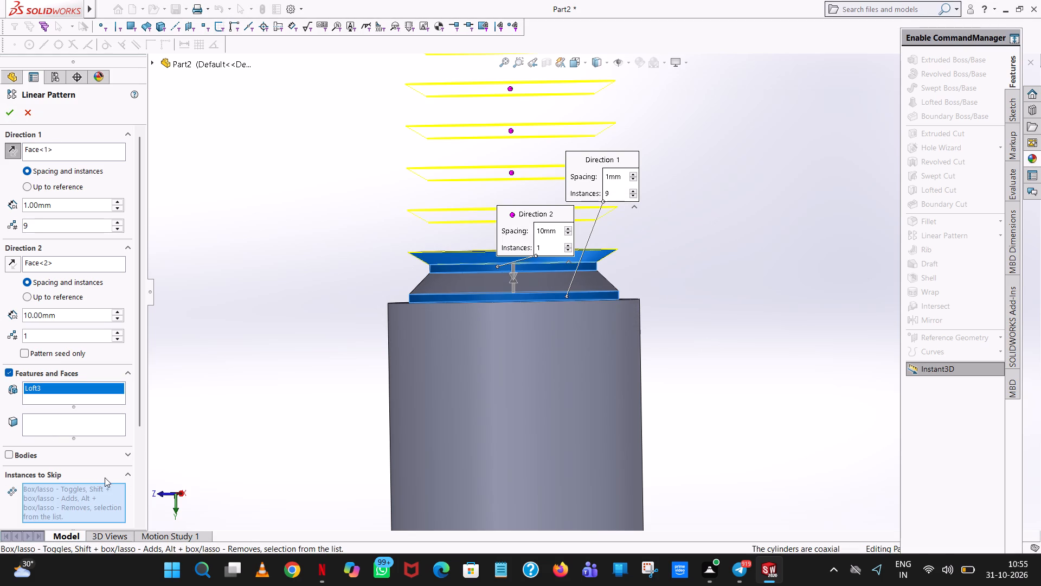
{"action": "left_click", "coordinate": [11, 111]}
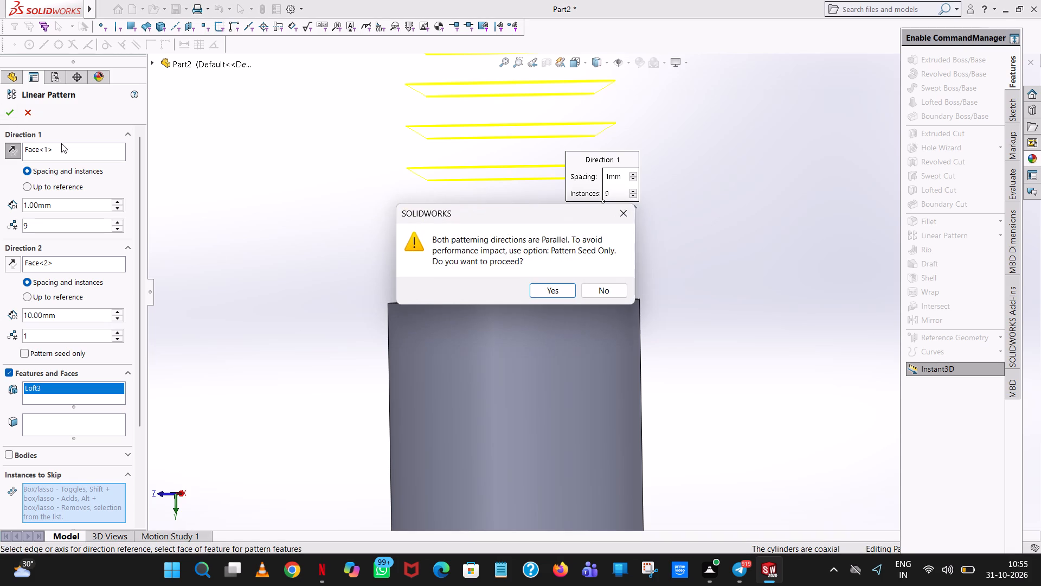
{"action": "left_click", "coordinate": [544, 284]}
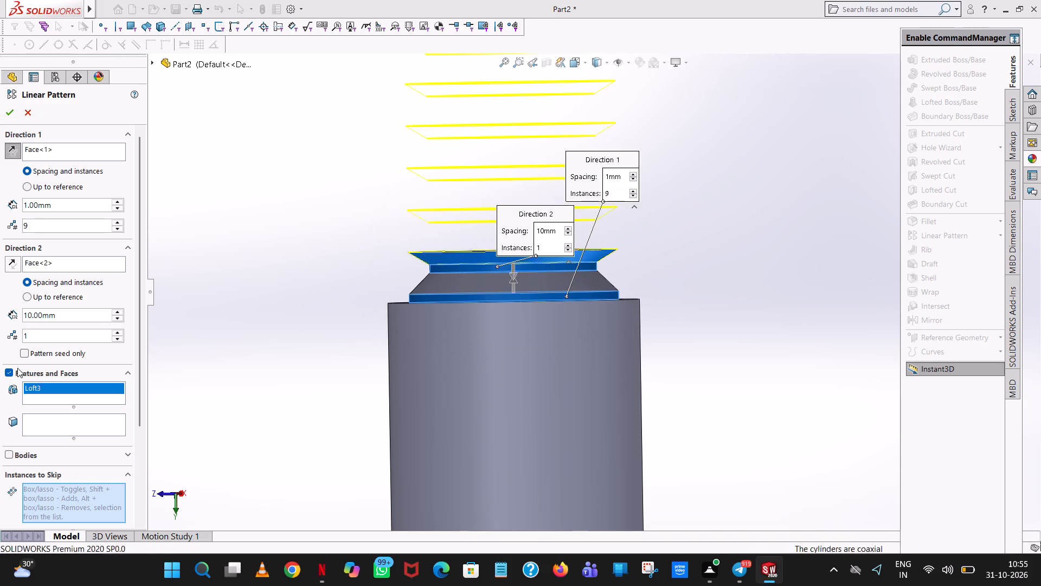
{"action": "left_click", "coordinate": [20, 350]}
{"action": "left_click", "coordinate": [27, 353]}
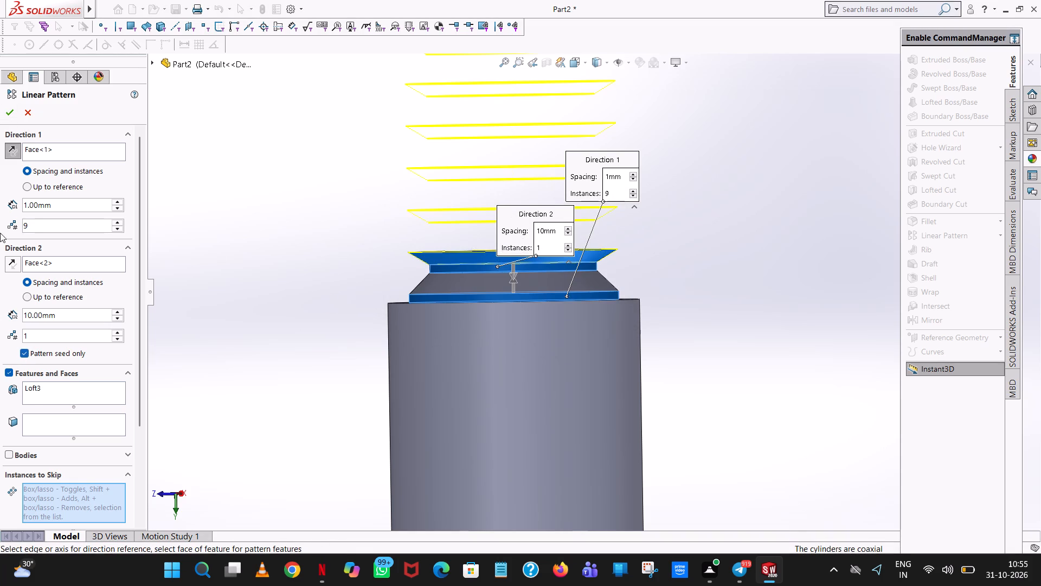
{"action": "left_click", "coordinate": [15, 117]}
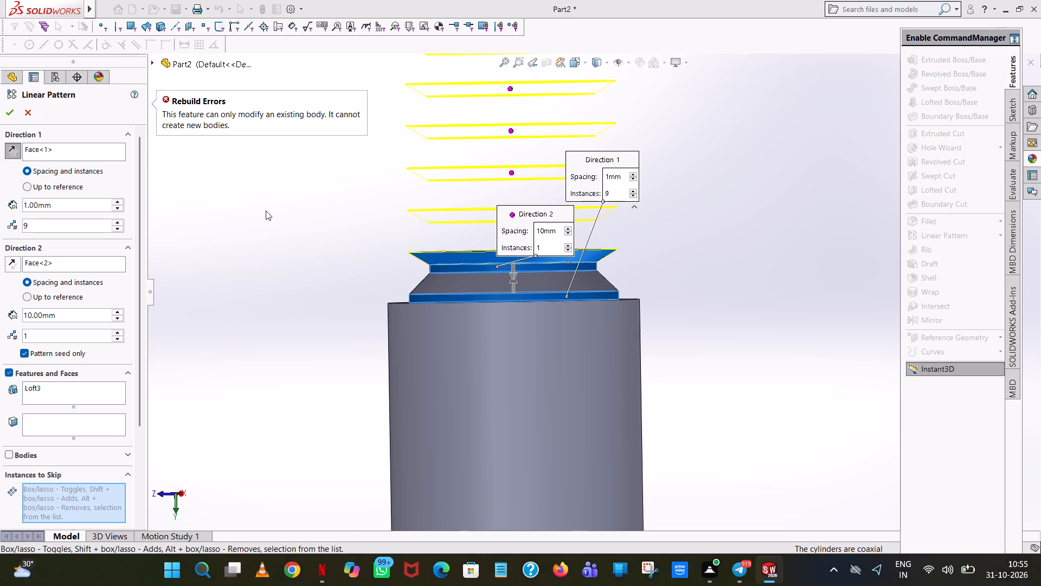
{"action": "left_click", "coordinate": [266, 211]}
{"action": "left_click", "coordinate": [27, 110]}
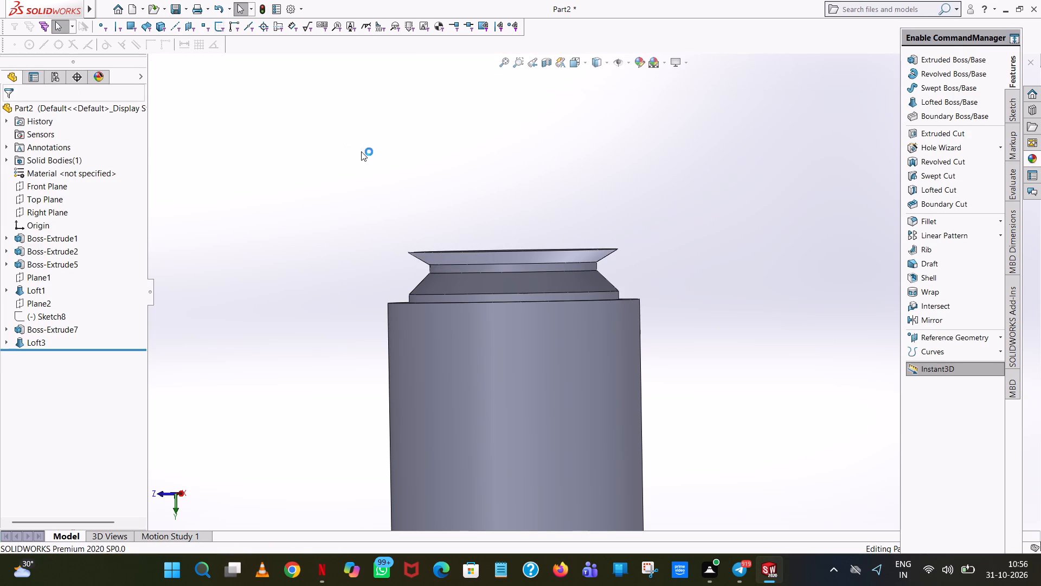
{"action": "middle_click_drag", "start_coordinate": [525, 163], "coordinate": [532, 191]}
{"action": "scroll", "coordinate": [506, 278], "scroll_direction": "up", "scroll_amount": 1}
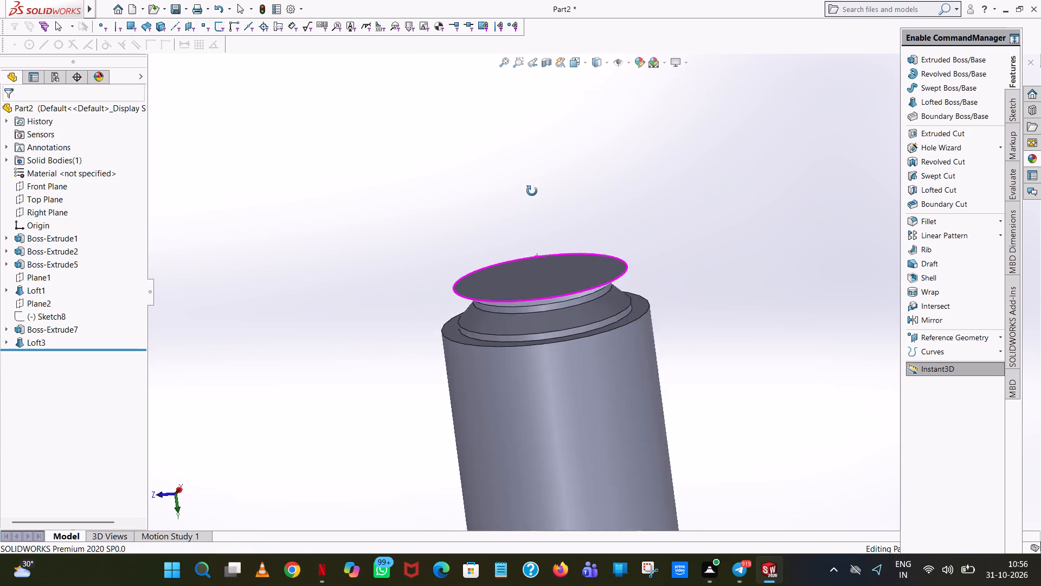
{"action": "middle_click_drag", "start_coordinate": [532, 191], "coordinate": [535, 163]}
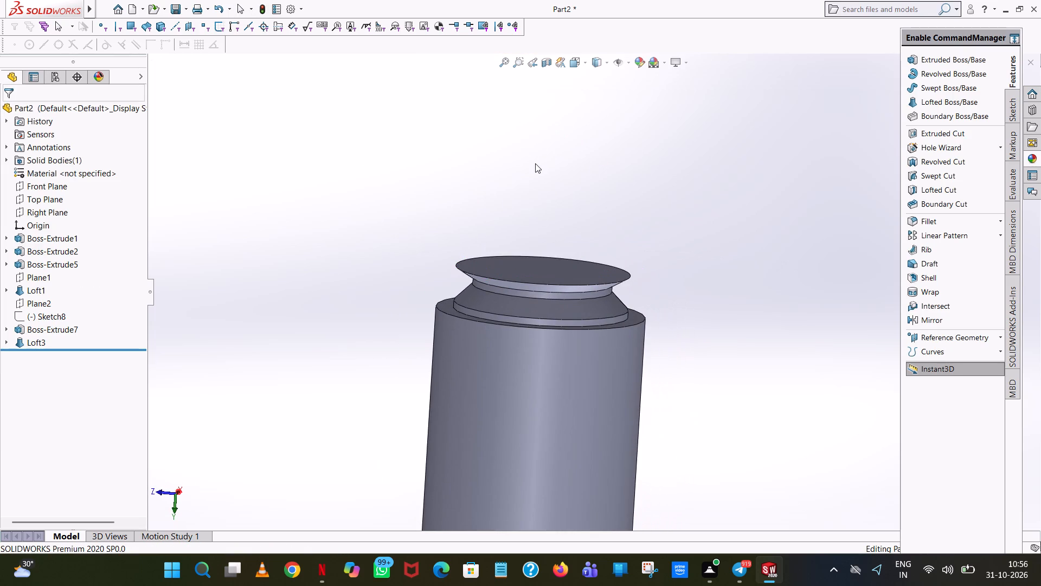
Sketch a circle of radius 2.5 mm centred on the origin on the end face of the flared loft.
{"action": "left_click", "coordinate": [618, 158]}
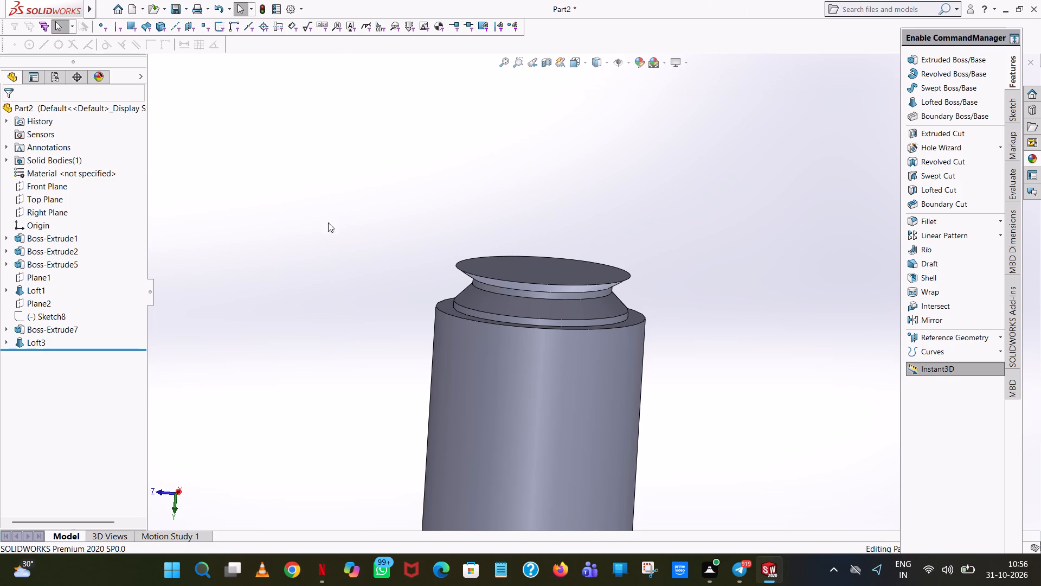
{"action": "left_click", "coordinate": [589, 63]}
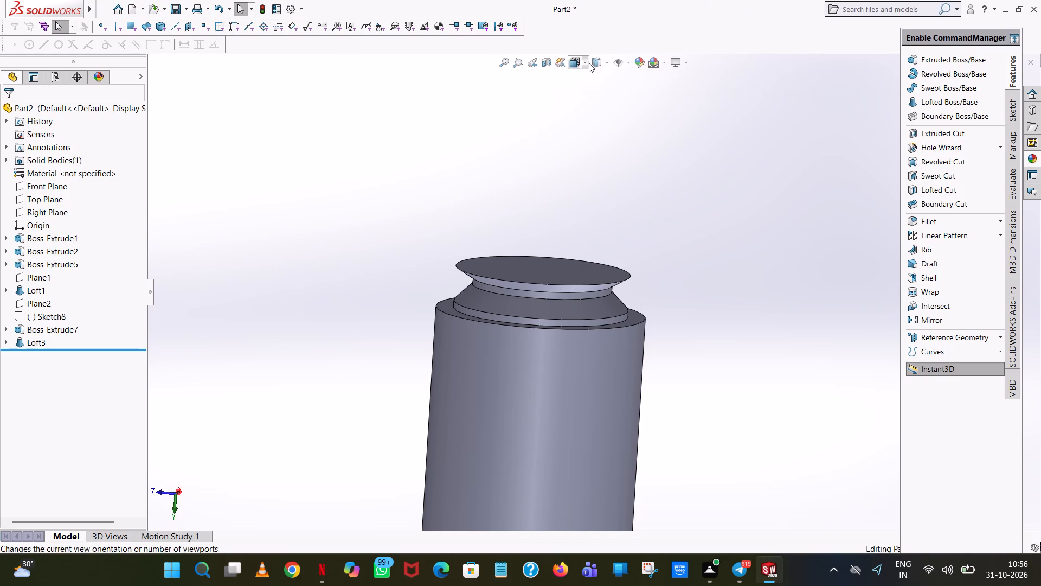
{"action": "left_click", "coordinate": [640, 122]}
{"action": "left_click", "coordinate": [637, 199]}
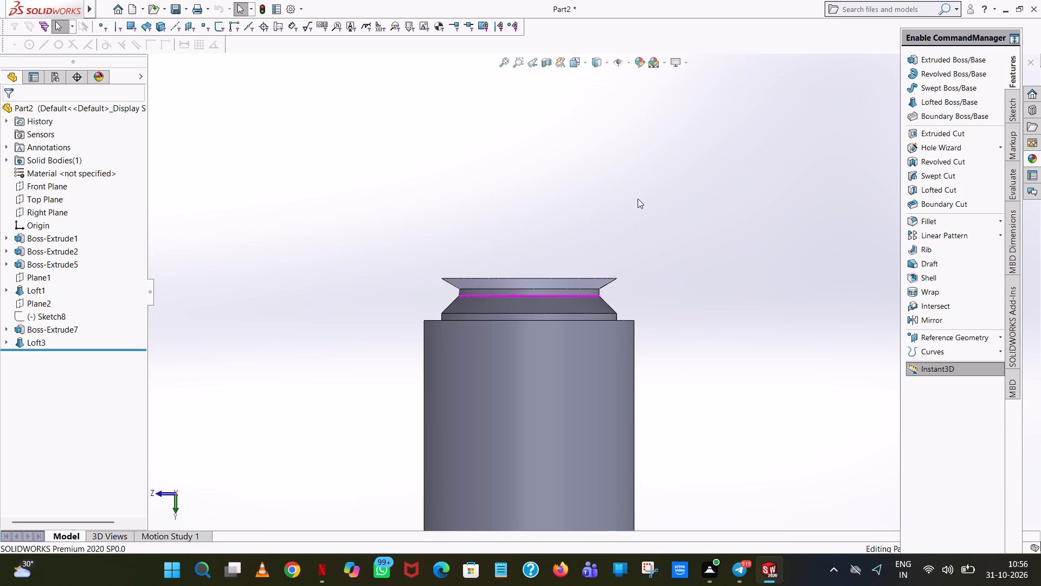
{"action": "scroll", "coordinate": [585, 317], "scroll_direction": "down", "scroll_amount": 4}
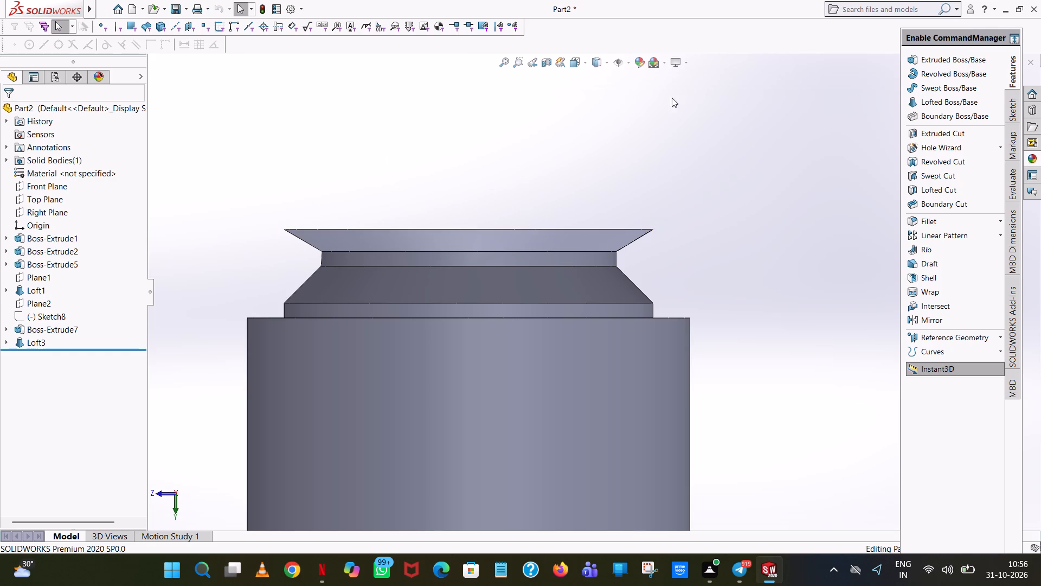
{"action": "left_click", "coordinate": [971, 57]}
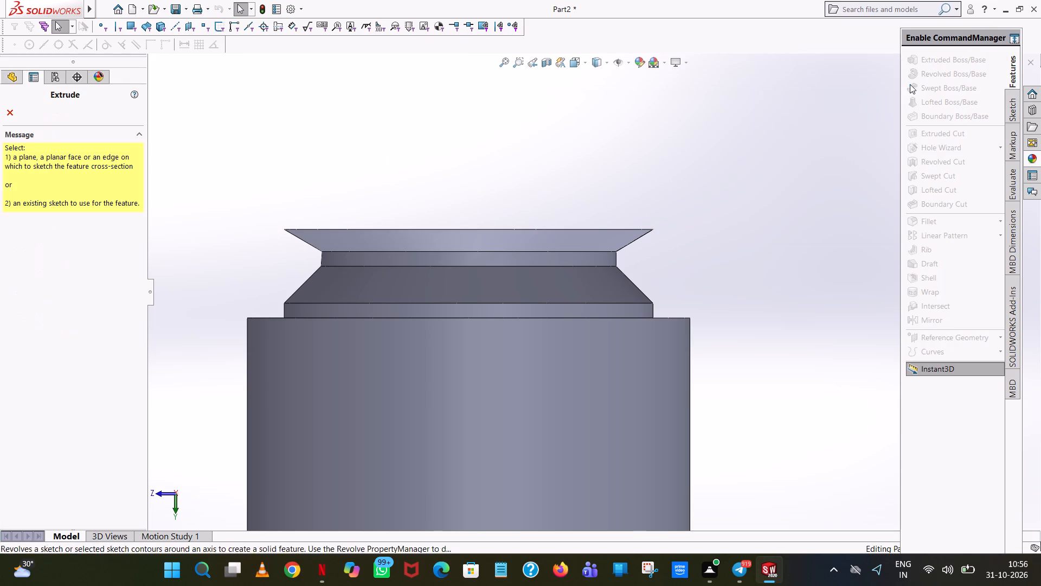
{"action": "middle_click_drag", "start_coordinate": [516, 200], "coordinate": [521, 290]}
{"action": "scroll", "coordinate": [521, 290], "scroll_direction": "up", "scroll_amount": 1}
{"action": "left_click", "coordinate": [514, 207]}
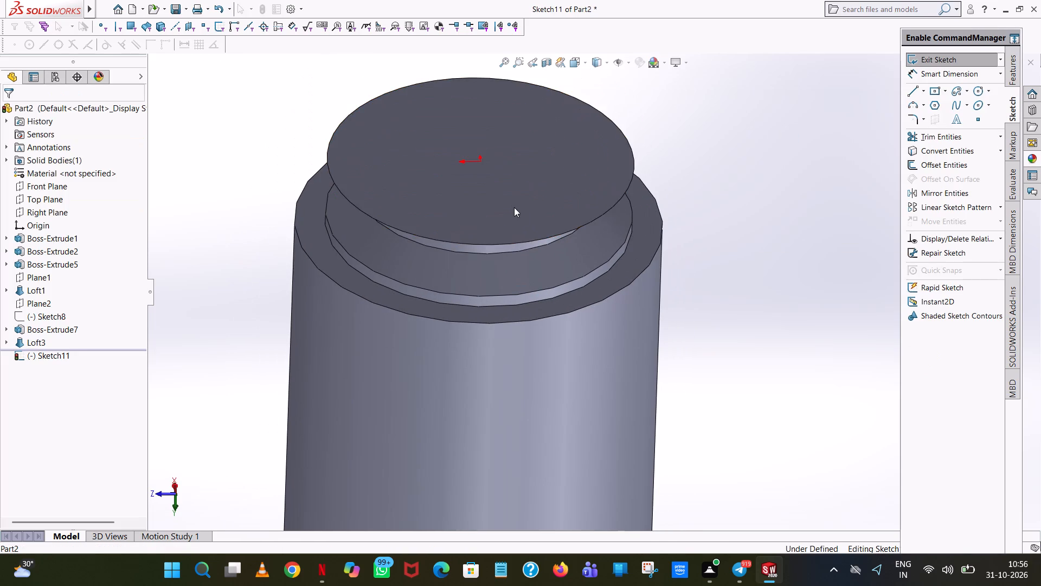
{"action": "left_click", "coordinate": [585, 63]}
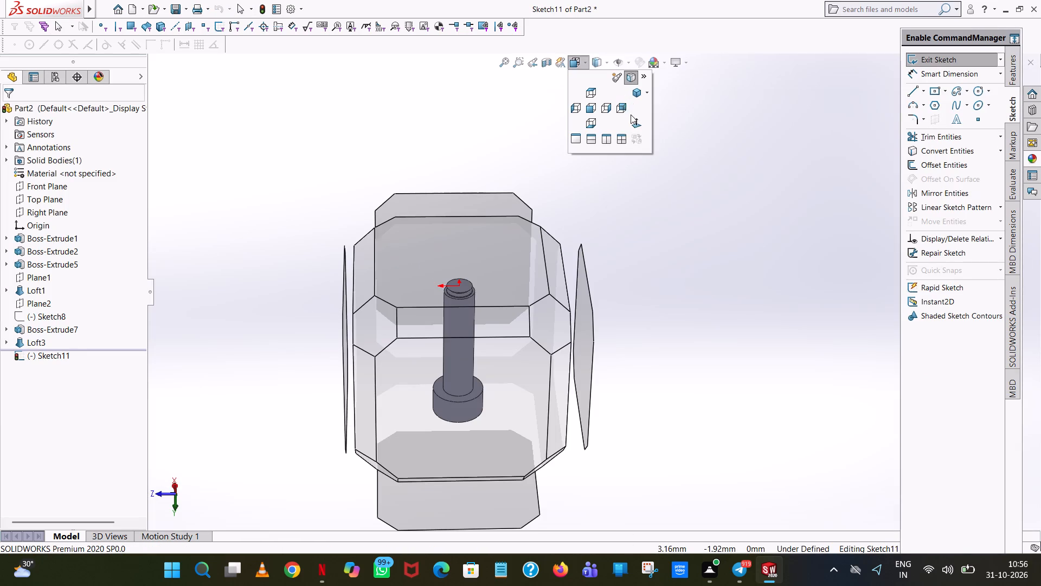
{"action": "left_click", "coordinate": [634, 121]}
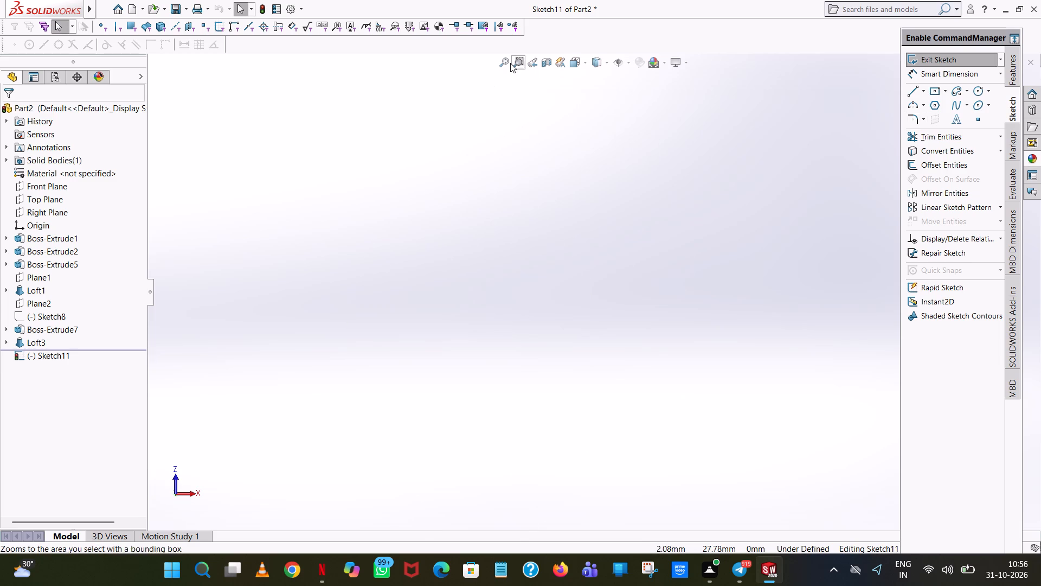
{"action": "left_click", "coordinate": [509, 61]}
{"action": "left_click", "coordinate": [978, 86]}
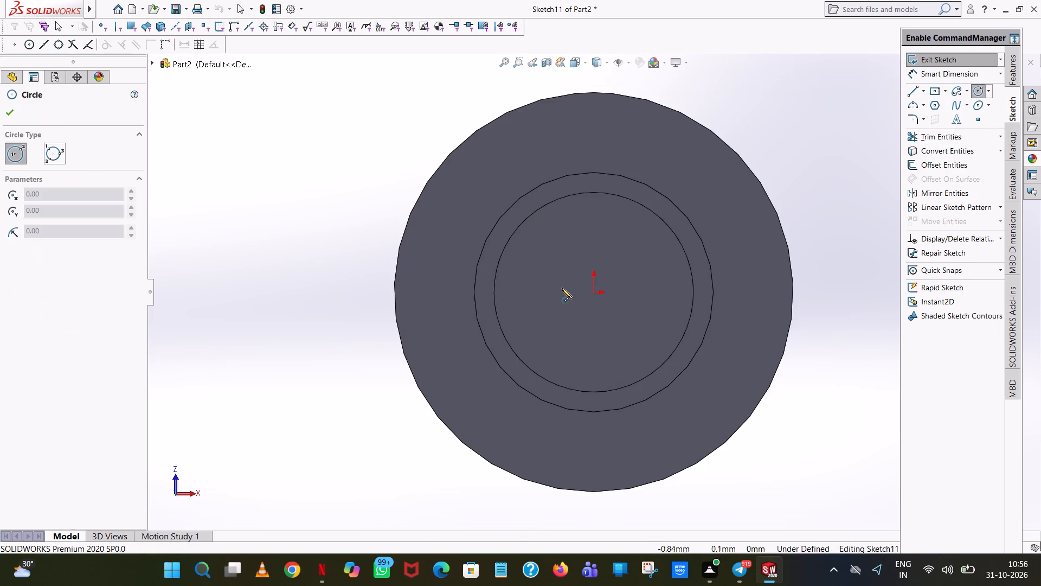
{"action": "left_click", "coordinate": [594, 291]}
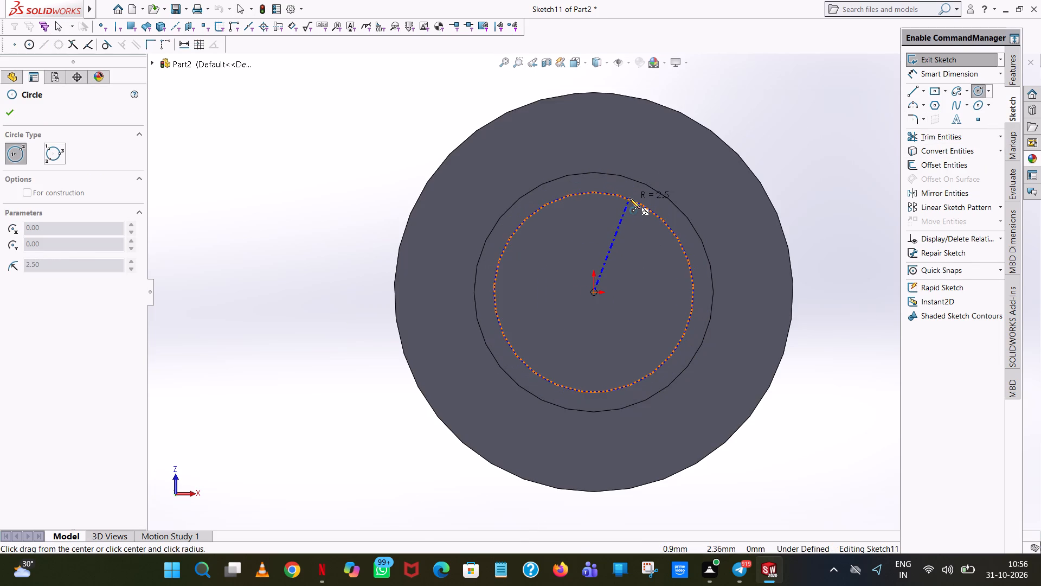
{"action": "left_click", "coordinate": [629, 198]}
{"action": "right_click", "coordinate": [629, 198]}
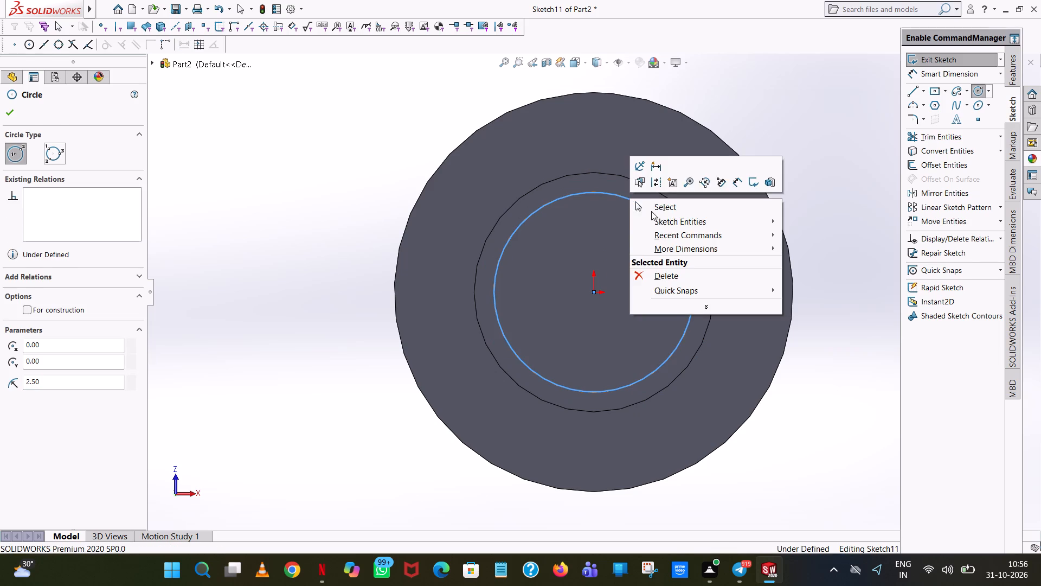
{"action": "left_click", "coordinate": [651, 211]}
Dimension the end-face circle's diameter as 5 mm.
{"action": "middle_click_drag", "start_coordinate": [594, 296], "coordinate": [590, 222]}
{"action": "scroll", "coordinate": [590, 222], "scroll_direction": "up", "scroll_amount": 4}
{"action": "middle_click_drag", "start_coordinate": [590, 222], "coordinate": [579, 147]}
{"action": "scroll", "coordinate": [579, 145], "scroll_direction": "up", "scroll_amount": 5}
{"action": "middle_click_drag", "start_coordinate": [579, 145], "coordinate": [568, 62]}
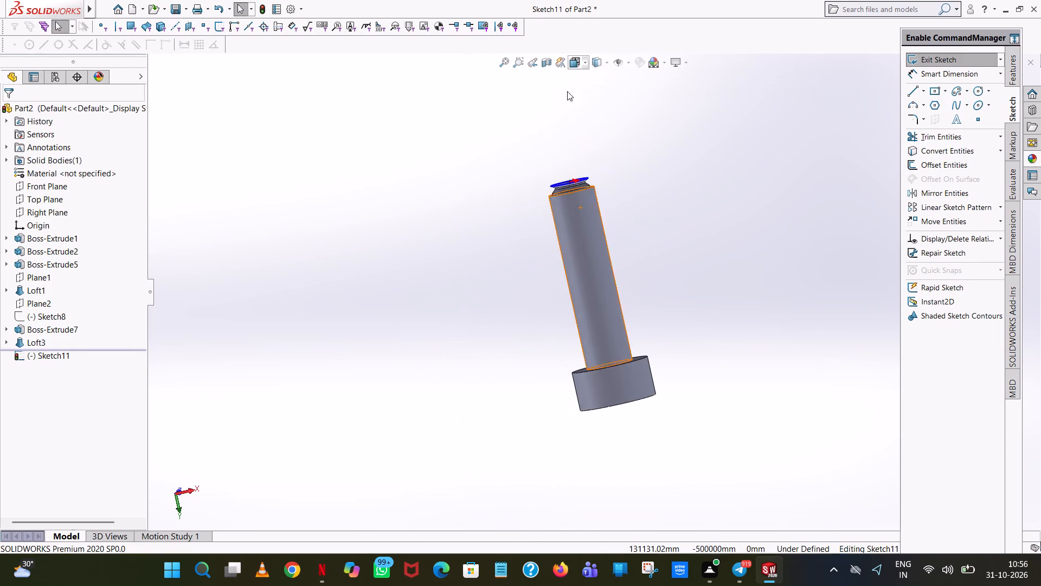
{"action": "scroll", "coordinate": [575, 168], "scroll_direction": "down", "scroll_amount": 9}
{"action": "middle_click_drag", "start_coordinate": [631, 381], "coordinate": [648, 374]}
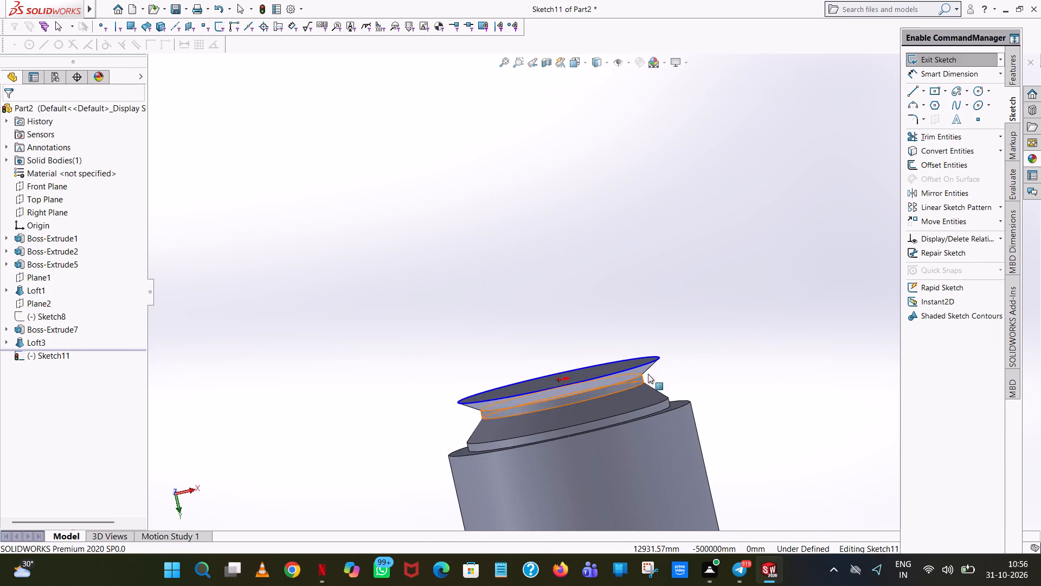
{"action": "left_click", "coordinate": [918, 81]}
{"action": "left_click", "coordinate": [920, 73]}
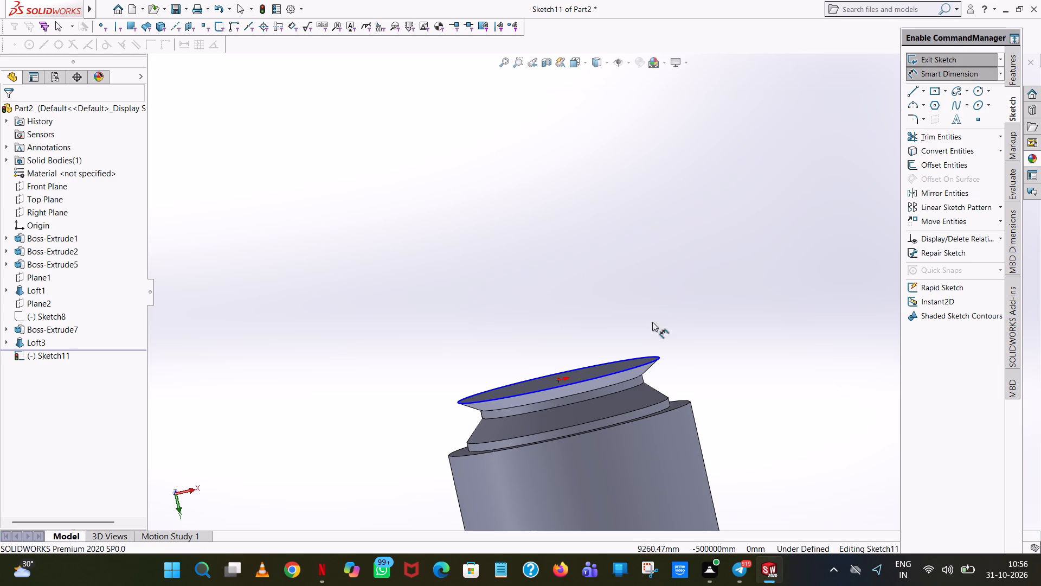
{"action": "left_click", "coordinate": [651, 361]}
{"action": "left_click", "coordinate": [818, 205]}
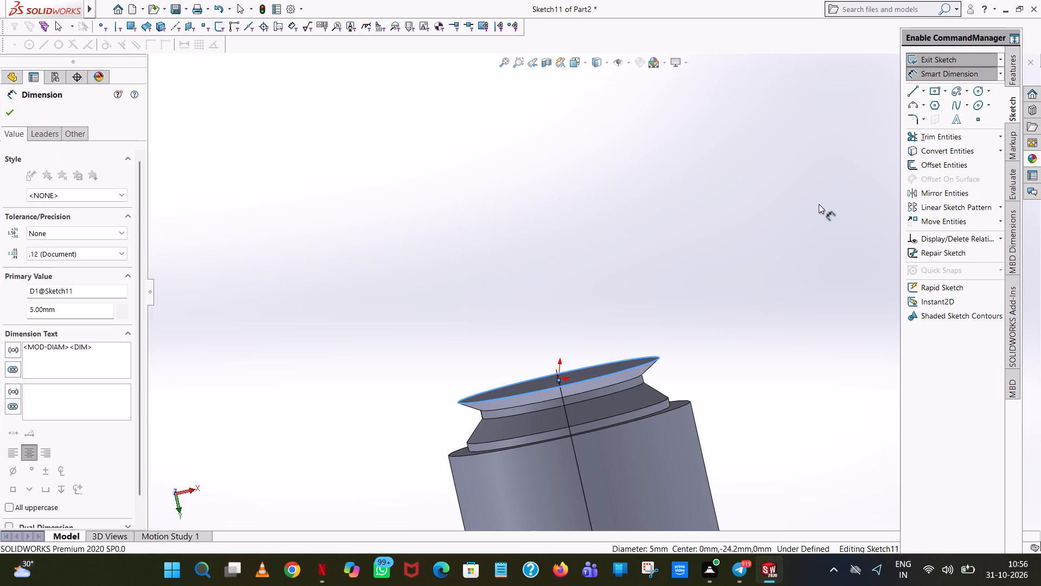
{"action": "left_click", "coordinate": [775, 187]}
{"action": "left_click", "coordinate": [749, 169]}
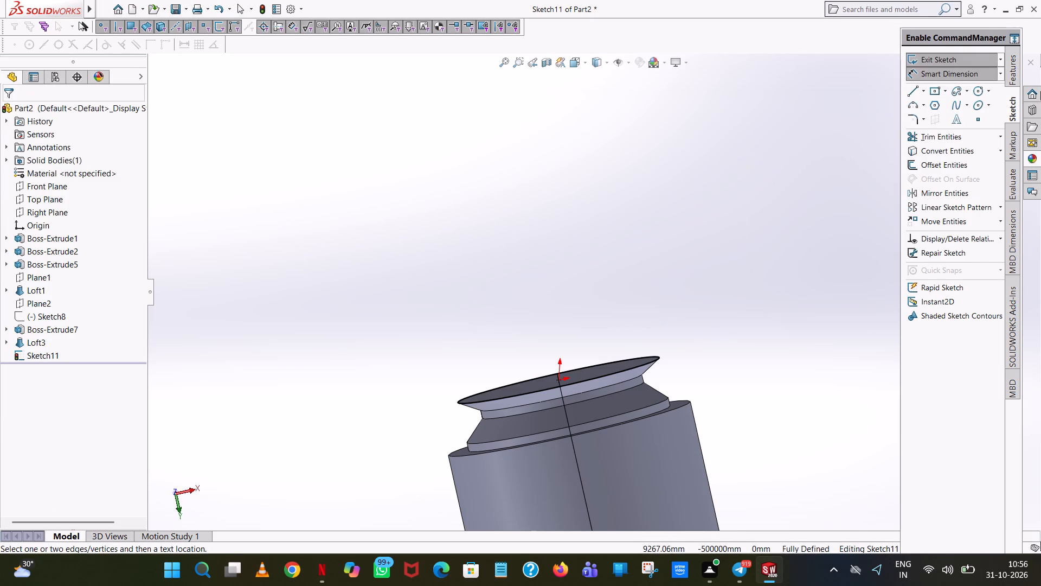
Extrude the circle outward 0.20 mm as a blind boss merged with the pin.
{"action": "left_click", "coordinate": [1014, 67]}
{"action": "left_click", "coordinate": [992, 59]}
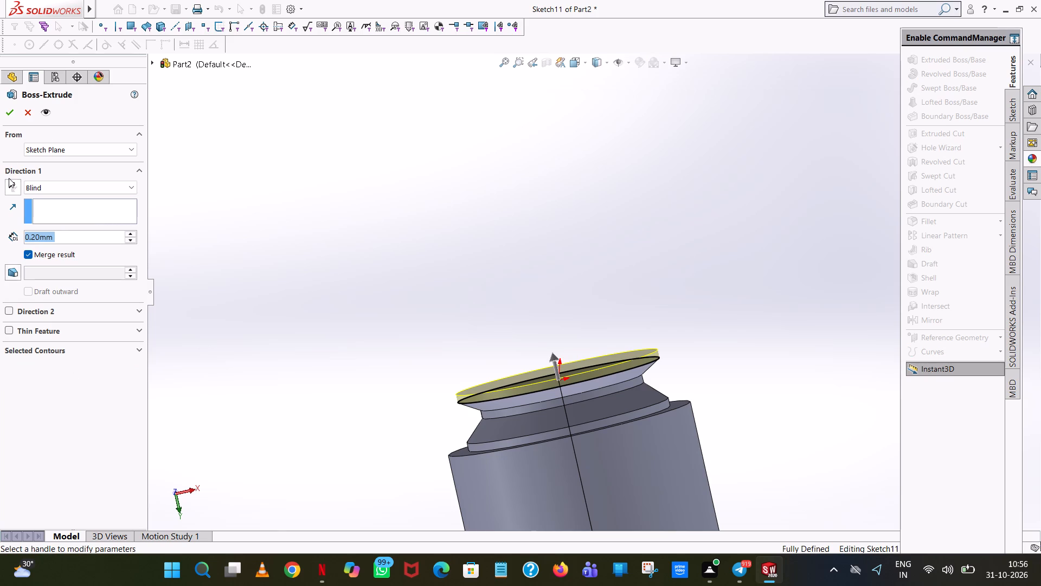
{"action": "left_click", "coordinate": [9, 115]}
{"action": "left_click", "coordinate": [460, 241]}
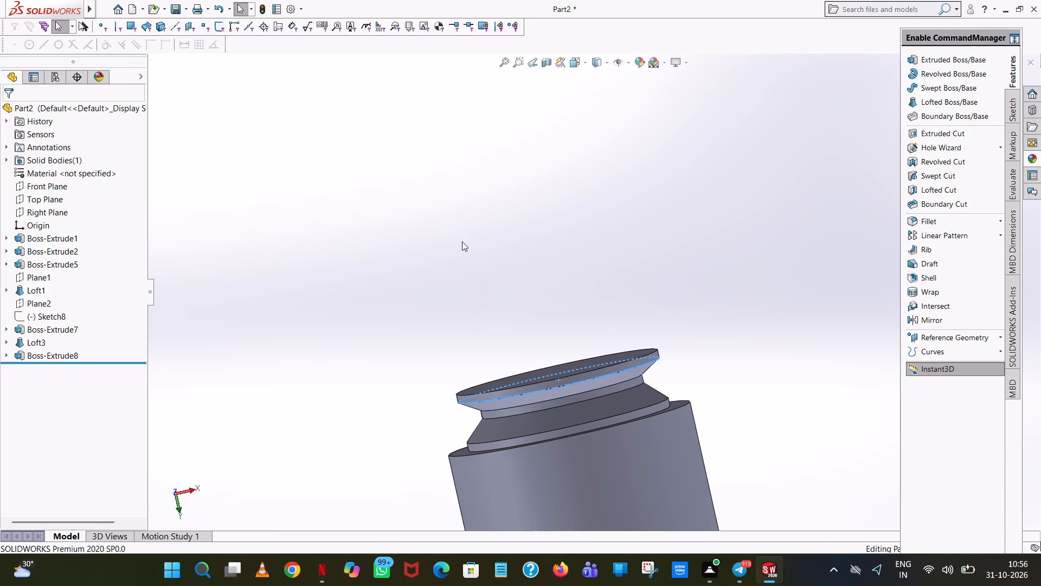
Examine the pin's stepped end, from the thin end disc down past the neck and taper to the shaft.
{"action": "middle_click_drag", "start_coordinate": [517, 268], "coordinate": [519, 262]}
{"action": "scroll", "coordinate": [517, 268], "scroll_direction": "up", "scroll_amount": 1}
{"action": "scroll", "coordinate": [557, 344], "scroll_direction": "down", "scroll_amount": 7}
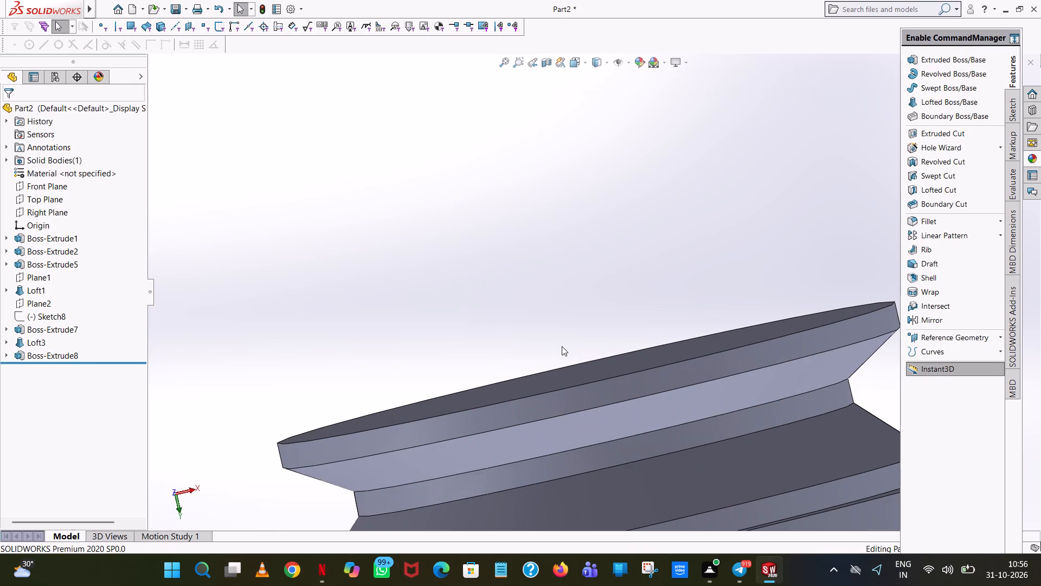
{"action": "scroll", "coordinate": [597, 351], "scroll_direction": "up", "scroll_amount": 2}
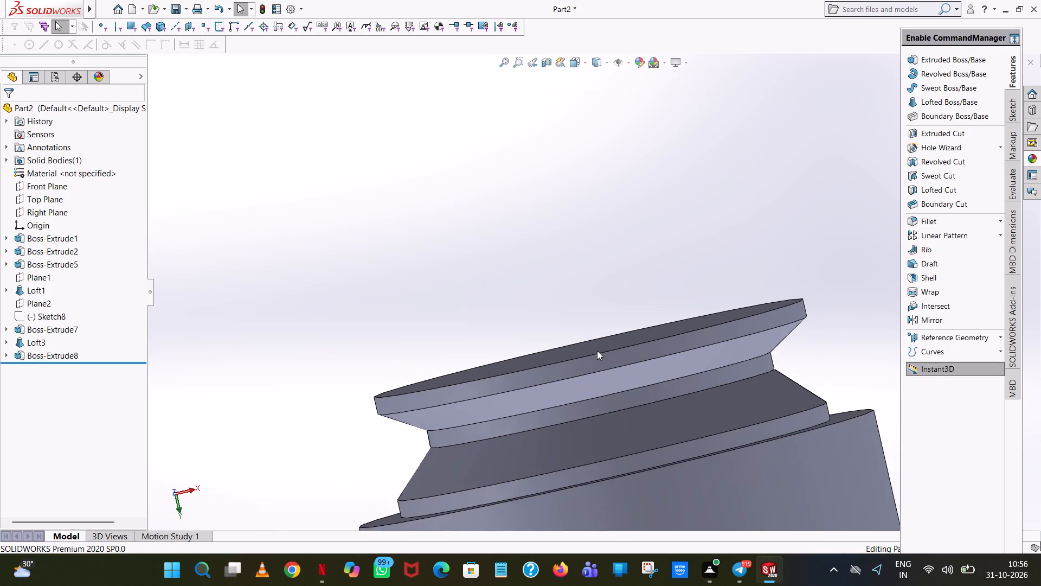
{"action": "scroll", "coordinate": [597, 351], "scroll_direction": "up", "scroll_amount": 4}
{"action": "scroll", "coordinate": [635, 264], "scroll_direction": "down", "scroll_amount": 2}
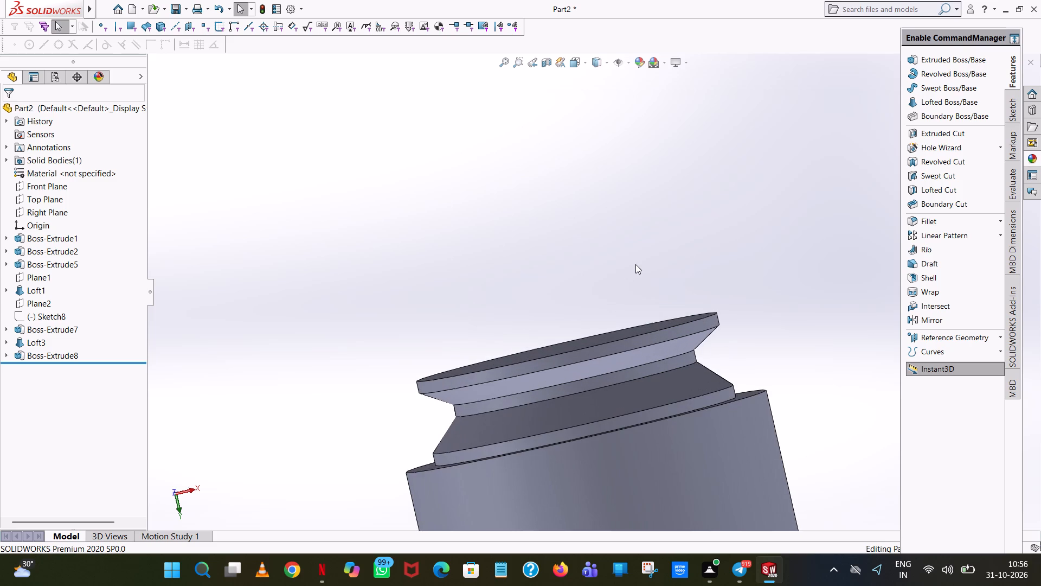
{"action": "scroll", "coordinate": [635, 264], "scroll_direction": "up", "scroll_amount": 2}
{"action": "middle_click_drag", "start_coordinate": [635, 264], "coordinate": [650, 323]}
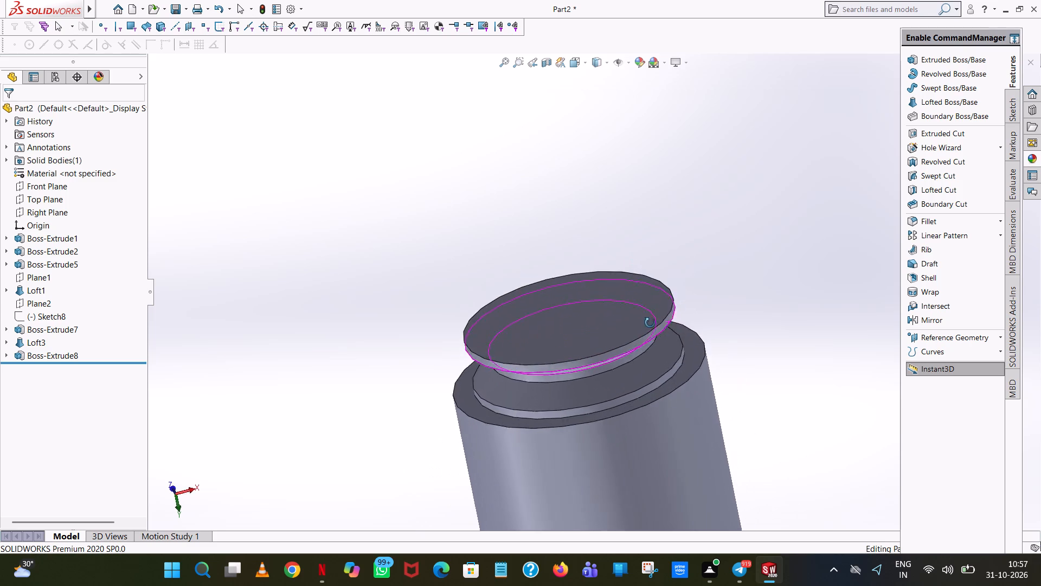
{"action": "middle_click_drag", "start_coordinate": [650, 323], "coordinate": [660, 364]}
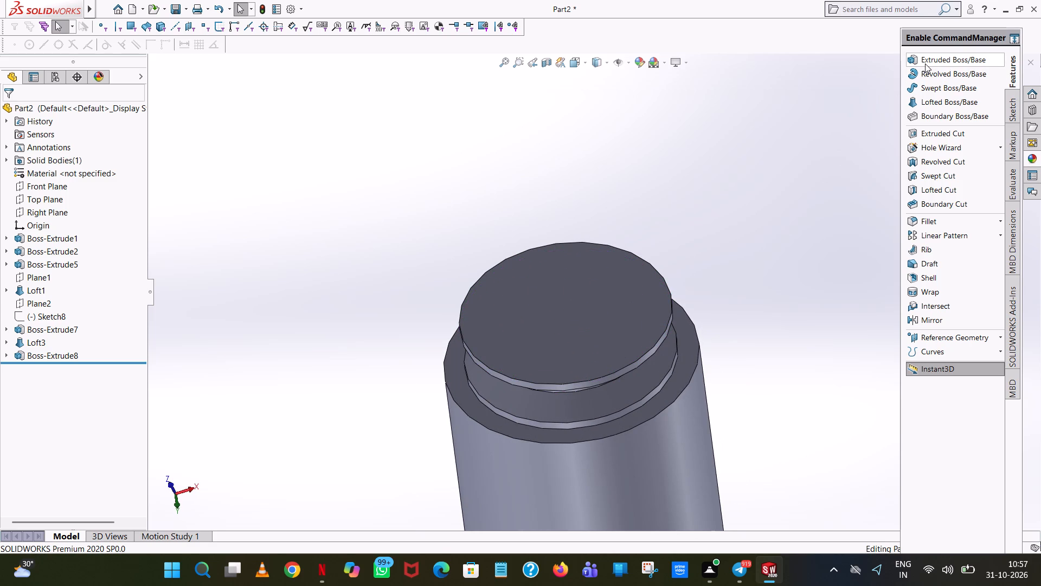
{"action": "scroll", "coordinate": [768, 374], "scroll_direction": "up", "scroll_amount": 1}
{"action": "middle_click_drag", "start_coordinate": [768, 374], "coordinate": [749, 260]}
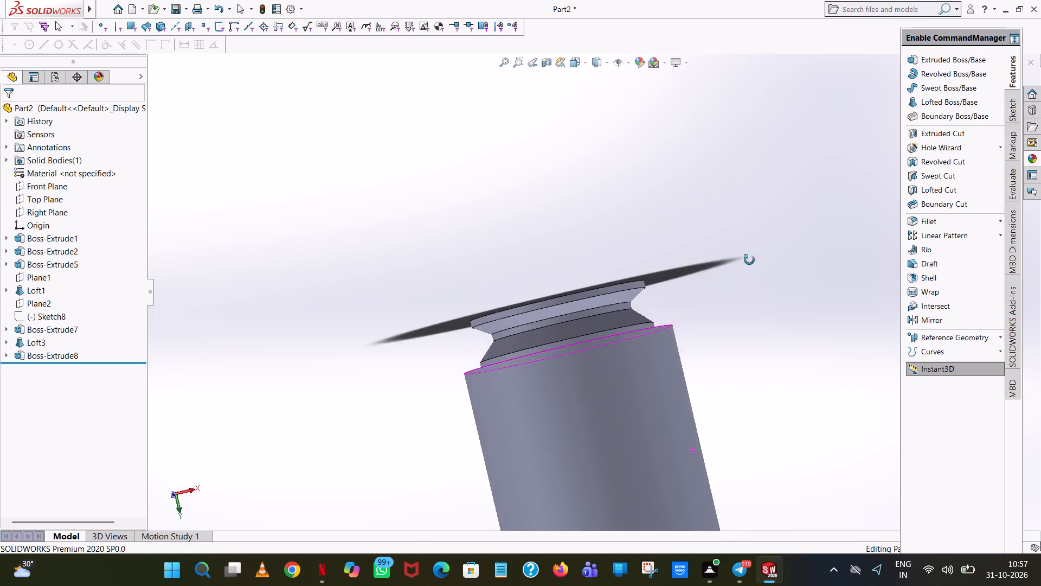
{"action": "middle_click_drag", "start_coordinate": [749, 260], "coordinate": [763, 266]}
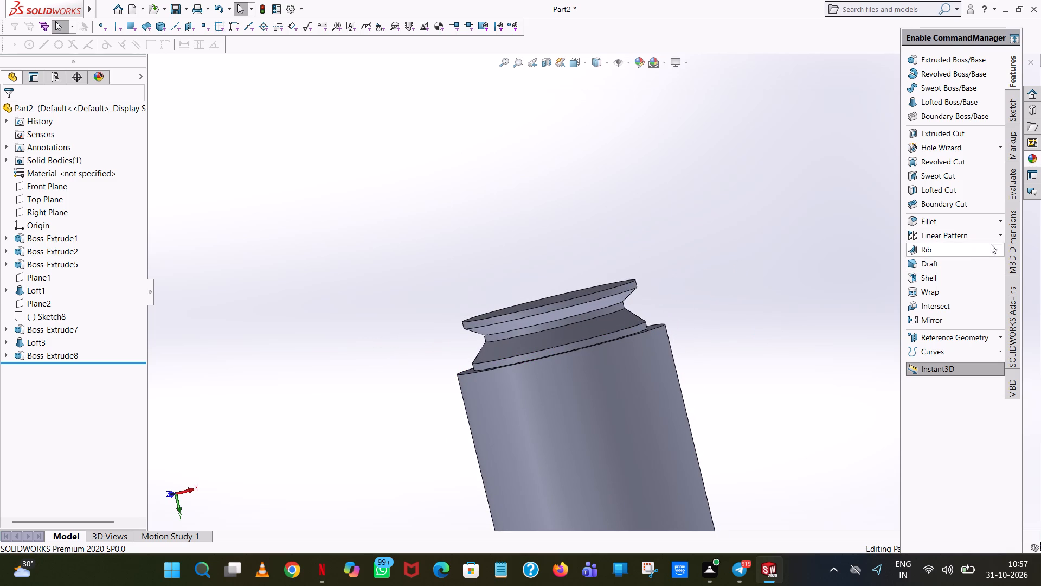
Try to linear-pattern the neck, end loft and end disc outward at 1 mm spacing with 9 instances, using the lower collar and tapered faces as directions.
{"action": "left_click", "coordinate": [1003, 233]}
{"action": "left_click", "coordinate": [986, 239]}
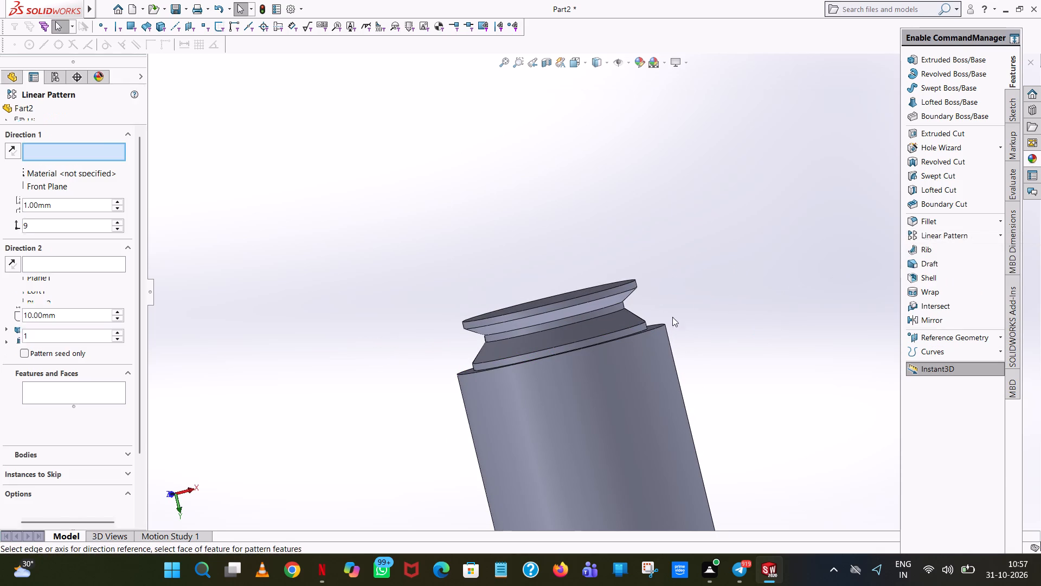
{"action": "left_click", "coordinate": [642, 326]}
{"action": "left_click", "coordinate": [631, 316]}
{"action": "left_click", "coordinate": [616, 307]}
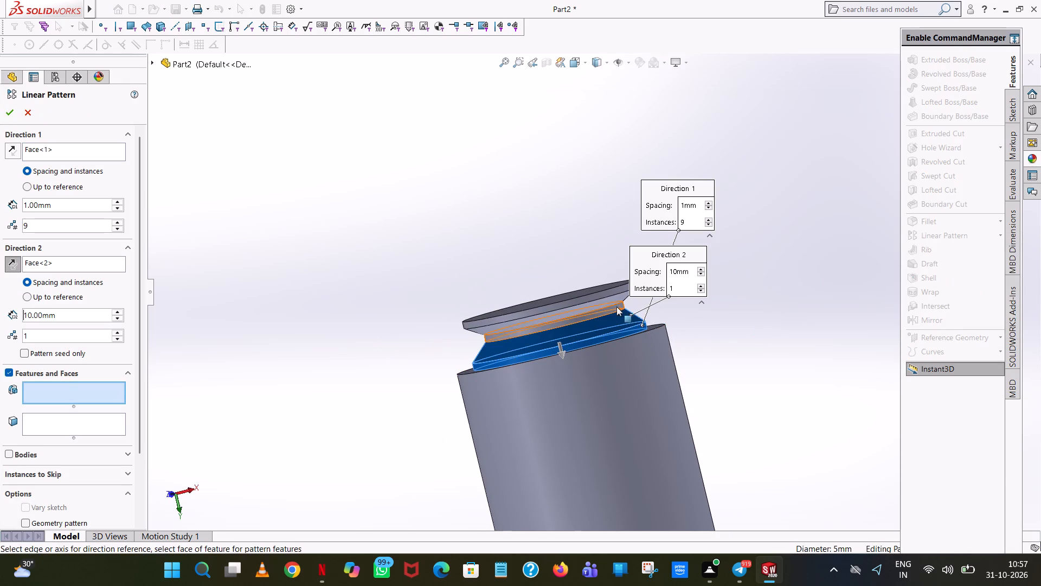
{"action": "left_click", "coordinate": [611, 298]}
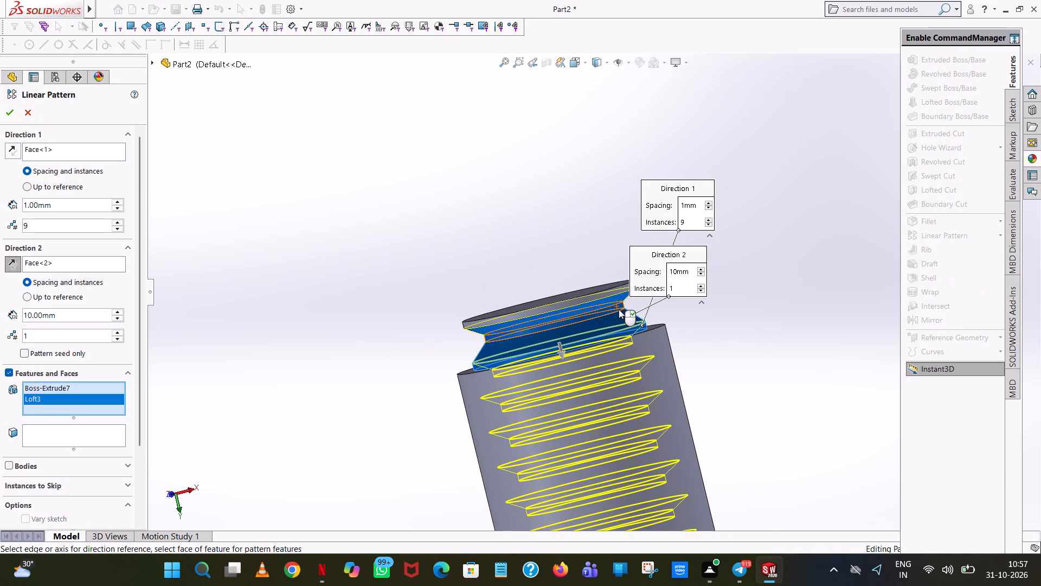
{"action": "scroll", "coordinate": [619, 309], "scroll_direction": "down", "scroll_amount": 5}
{"action": "middle_click_drag", "start_coordinate": [619, 308], "coordinate": [622, 290]}
{"action": "left_click", "coordinate": [607, 249]}
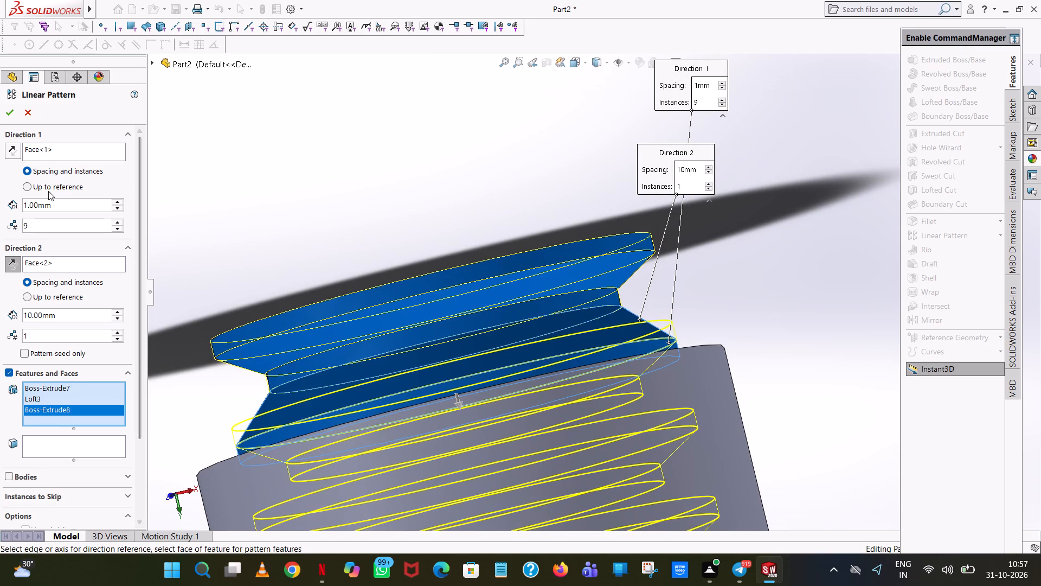
{"action": "scroll", "coordinate": [409, 289], "scroll_direction": "up", "scroll_amount": 7}
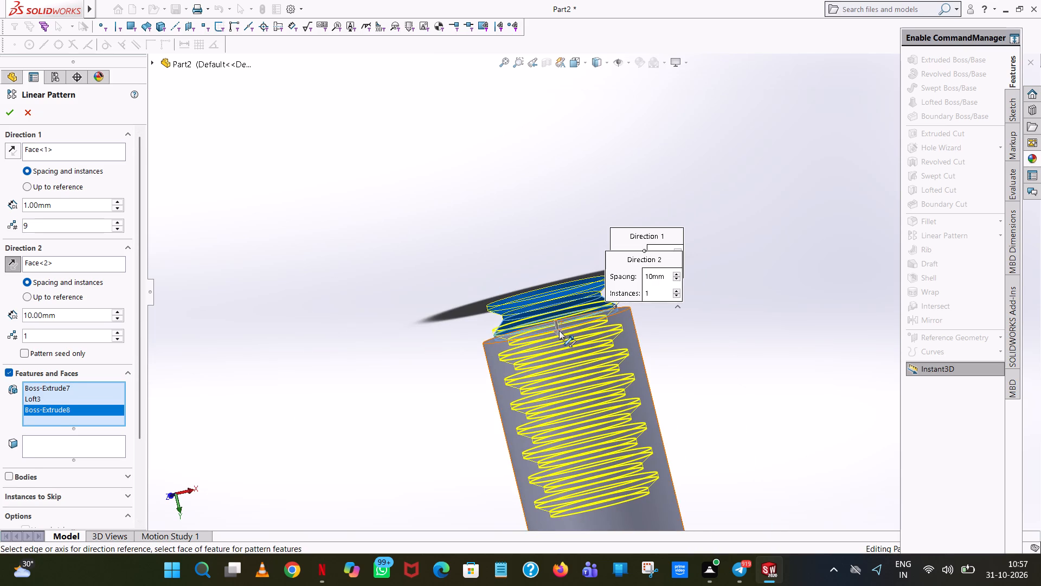
{"action": "left_click", "coordinate": [557, 333]}
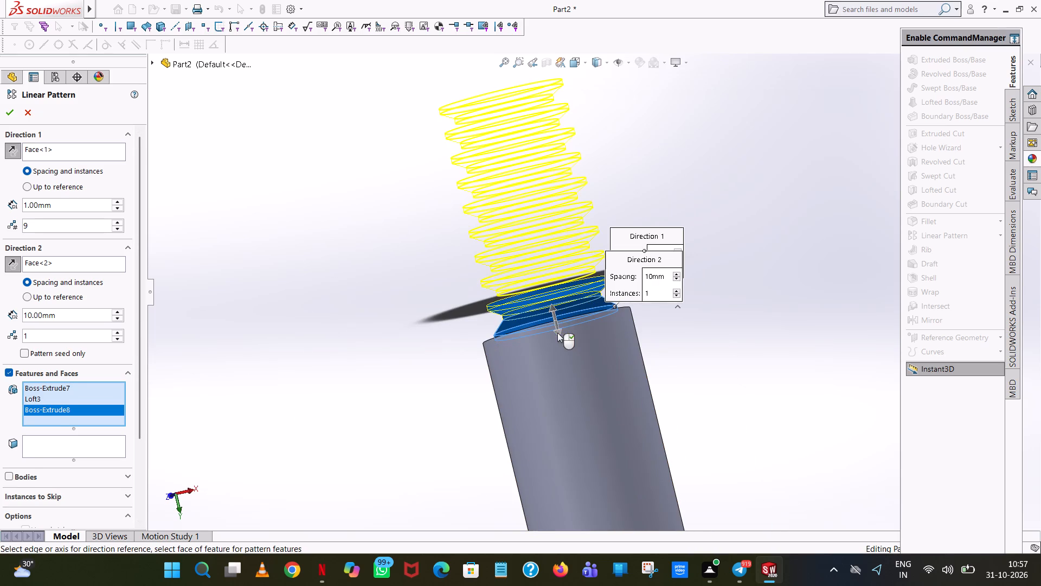
{"action": "left_click", "coordinate": [9, 114]}
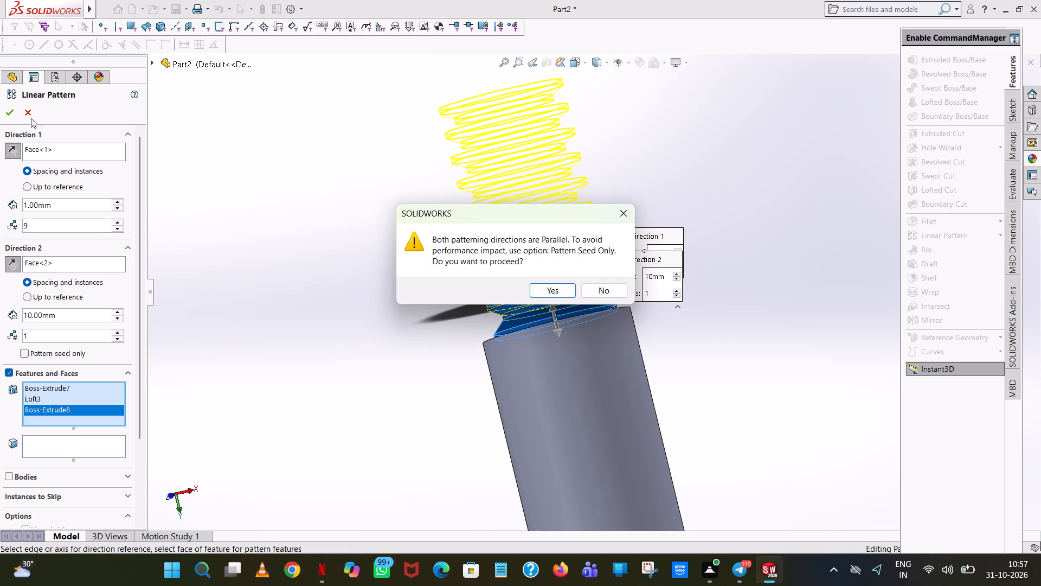
{"action": "left_click", "coordinate": [550, 283]}
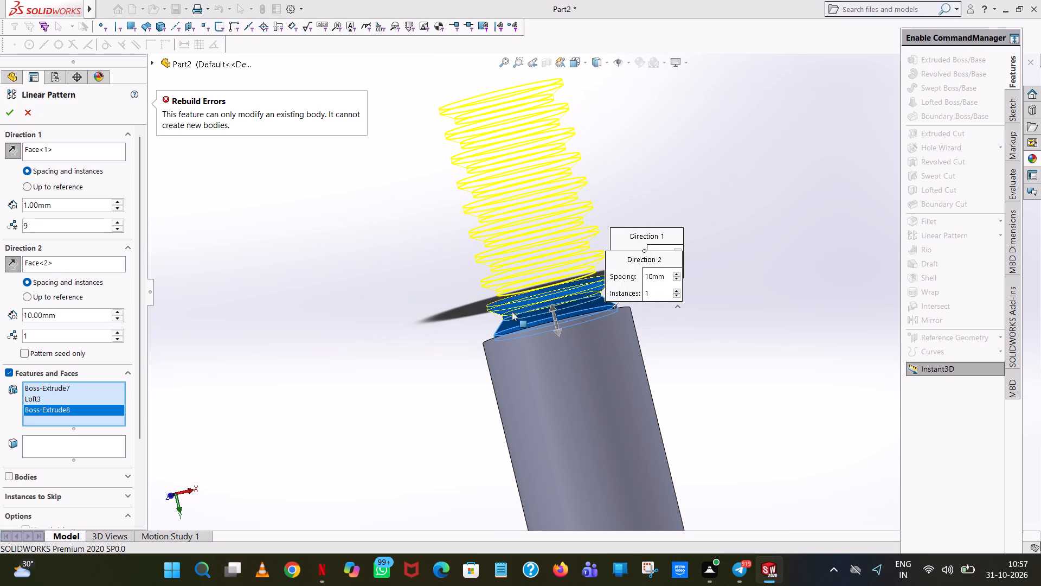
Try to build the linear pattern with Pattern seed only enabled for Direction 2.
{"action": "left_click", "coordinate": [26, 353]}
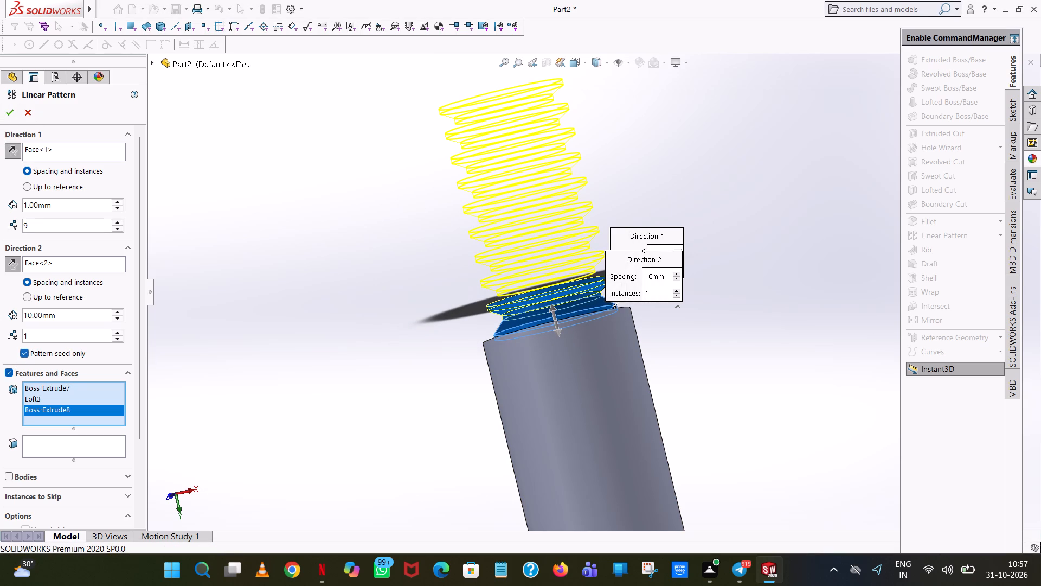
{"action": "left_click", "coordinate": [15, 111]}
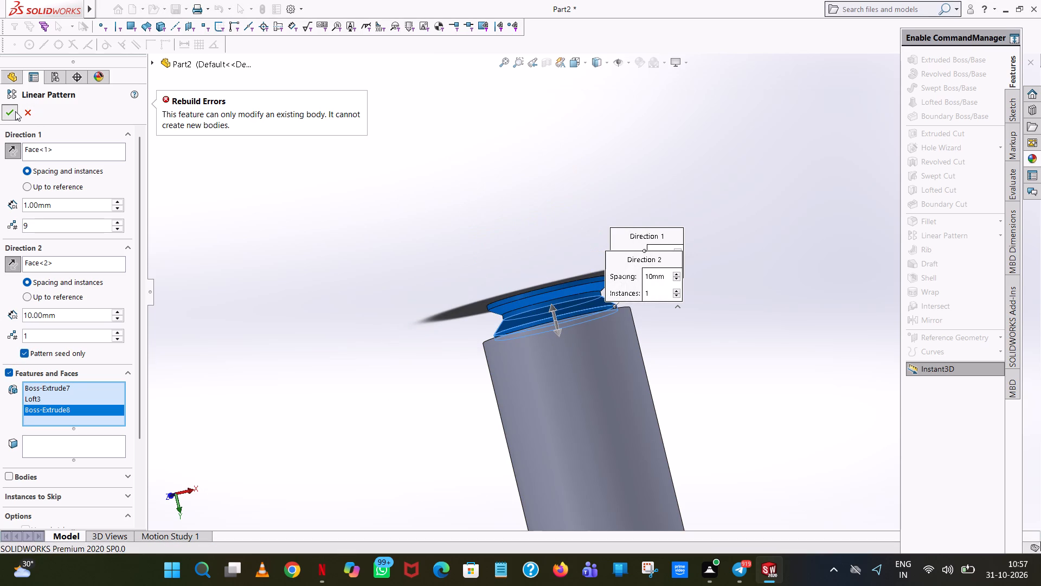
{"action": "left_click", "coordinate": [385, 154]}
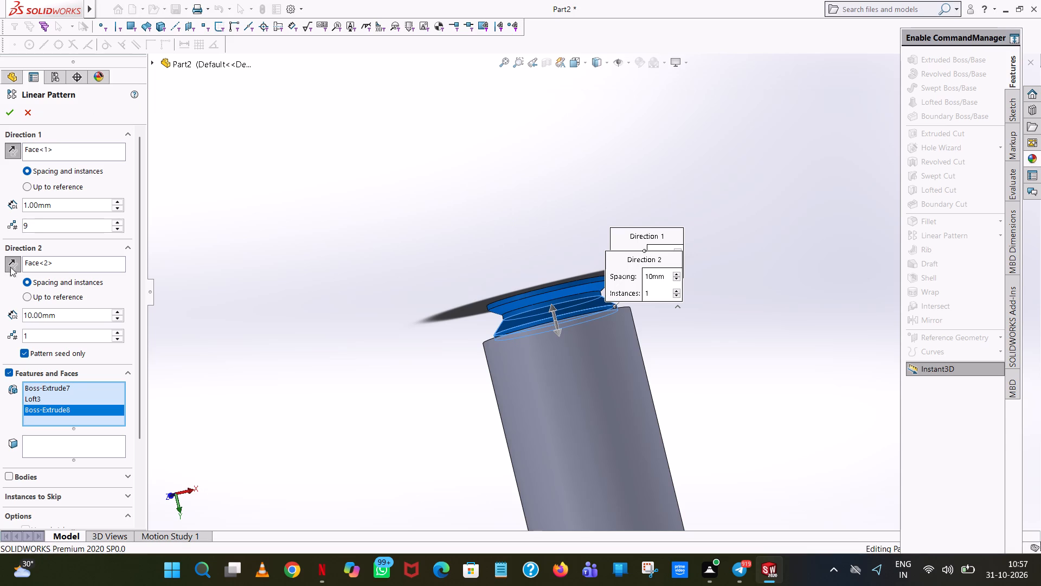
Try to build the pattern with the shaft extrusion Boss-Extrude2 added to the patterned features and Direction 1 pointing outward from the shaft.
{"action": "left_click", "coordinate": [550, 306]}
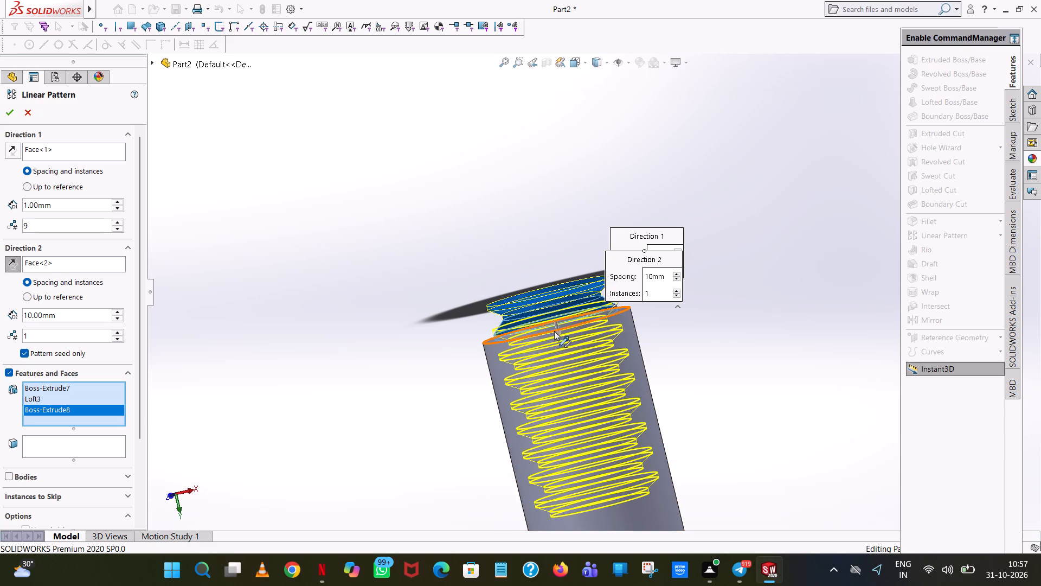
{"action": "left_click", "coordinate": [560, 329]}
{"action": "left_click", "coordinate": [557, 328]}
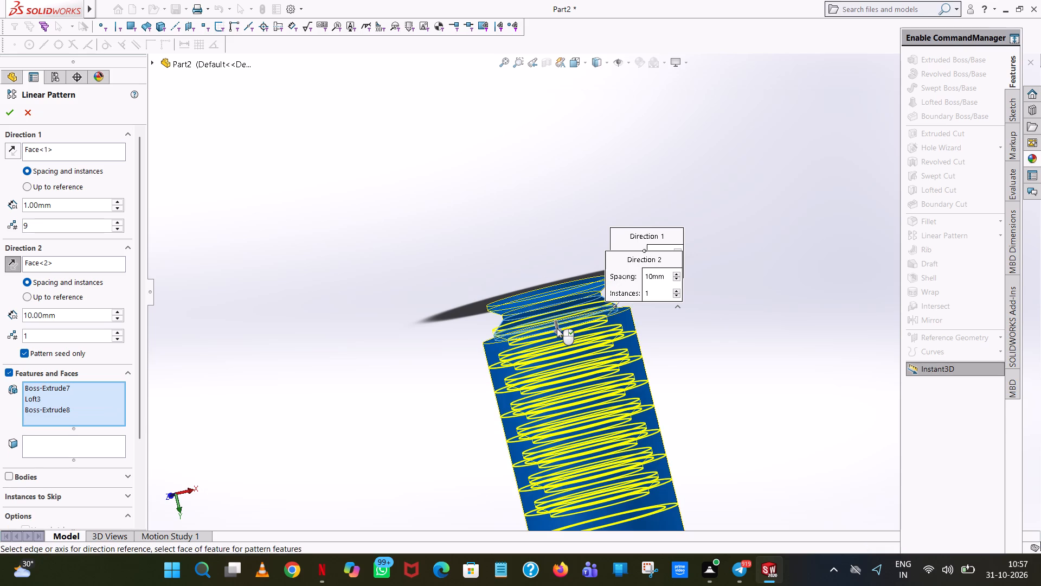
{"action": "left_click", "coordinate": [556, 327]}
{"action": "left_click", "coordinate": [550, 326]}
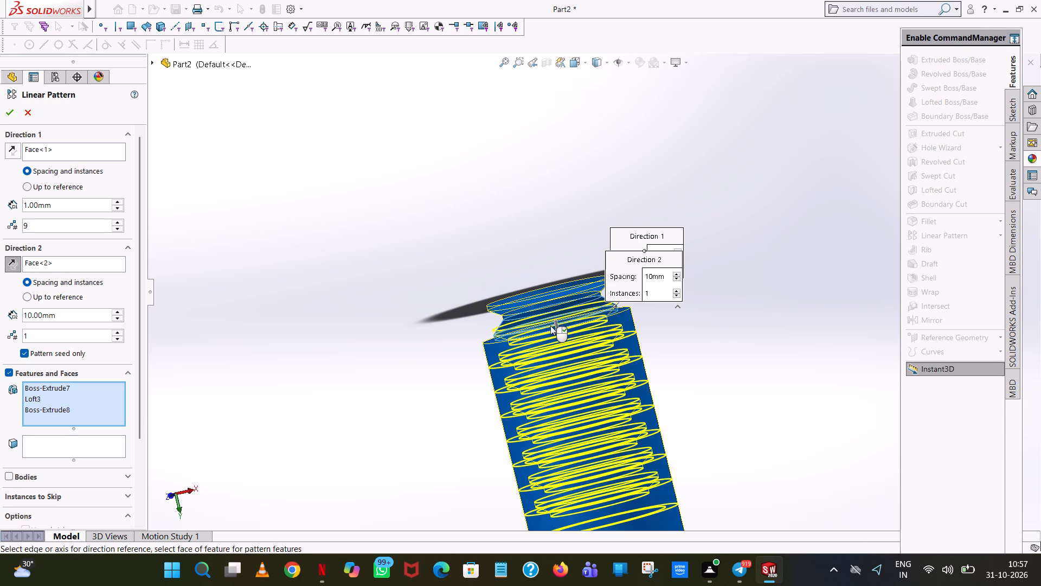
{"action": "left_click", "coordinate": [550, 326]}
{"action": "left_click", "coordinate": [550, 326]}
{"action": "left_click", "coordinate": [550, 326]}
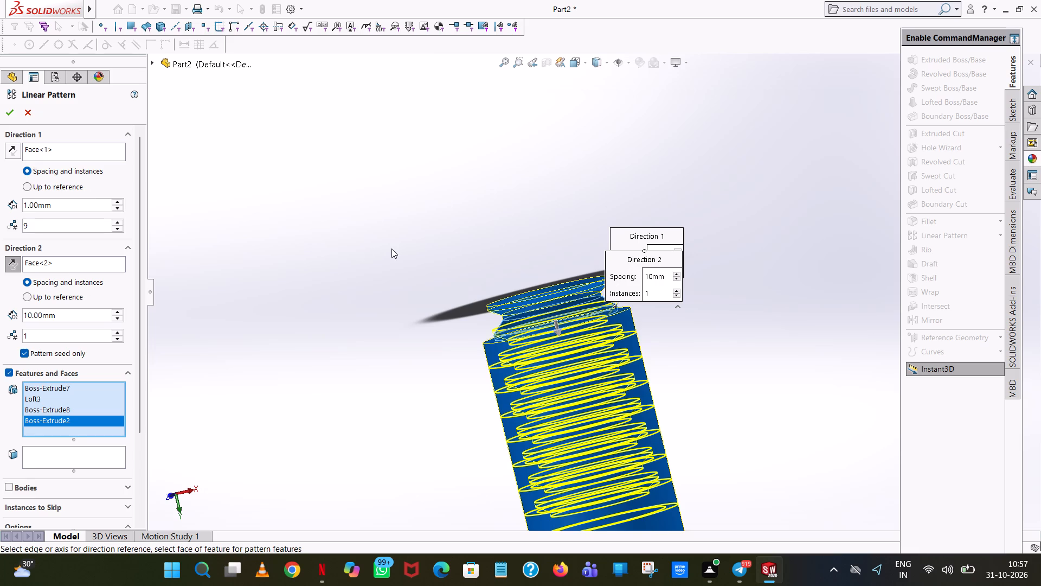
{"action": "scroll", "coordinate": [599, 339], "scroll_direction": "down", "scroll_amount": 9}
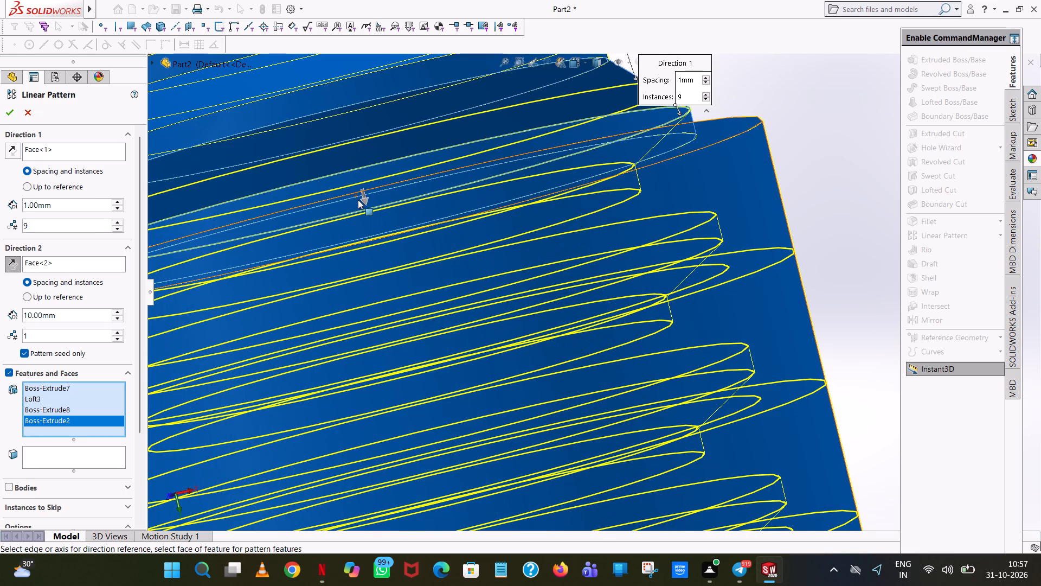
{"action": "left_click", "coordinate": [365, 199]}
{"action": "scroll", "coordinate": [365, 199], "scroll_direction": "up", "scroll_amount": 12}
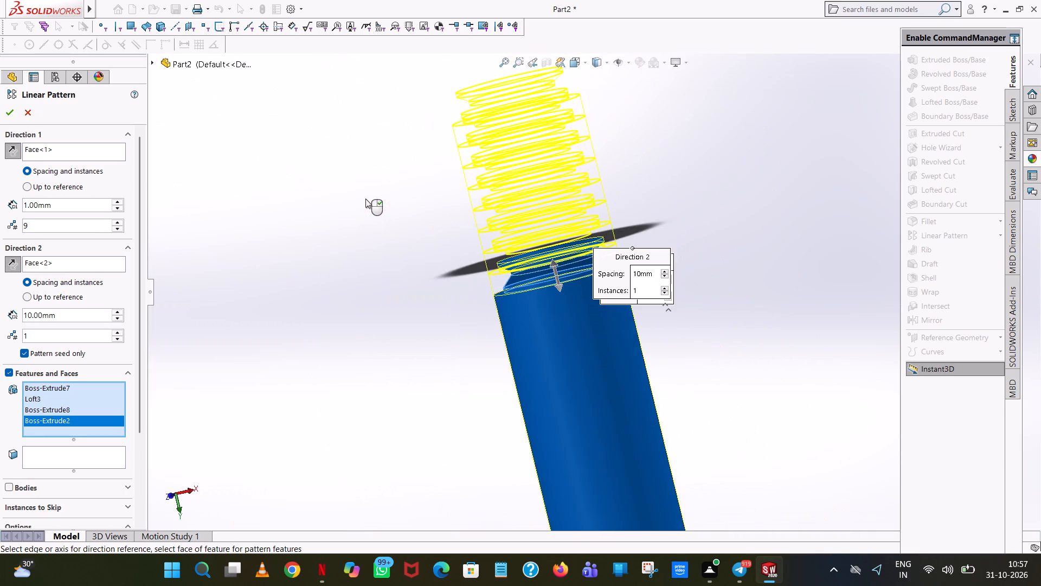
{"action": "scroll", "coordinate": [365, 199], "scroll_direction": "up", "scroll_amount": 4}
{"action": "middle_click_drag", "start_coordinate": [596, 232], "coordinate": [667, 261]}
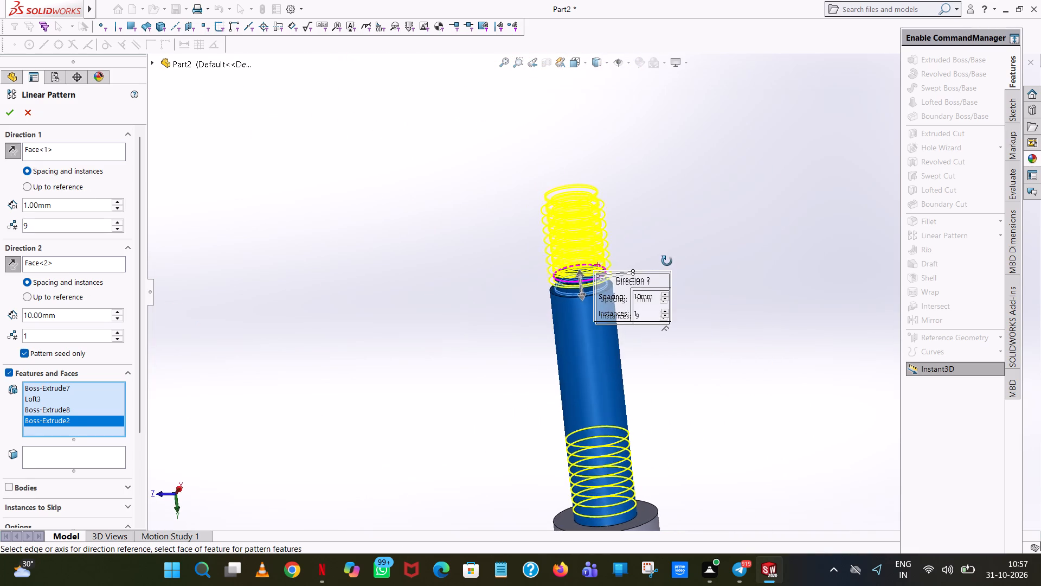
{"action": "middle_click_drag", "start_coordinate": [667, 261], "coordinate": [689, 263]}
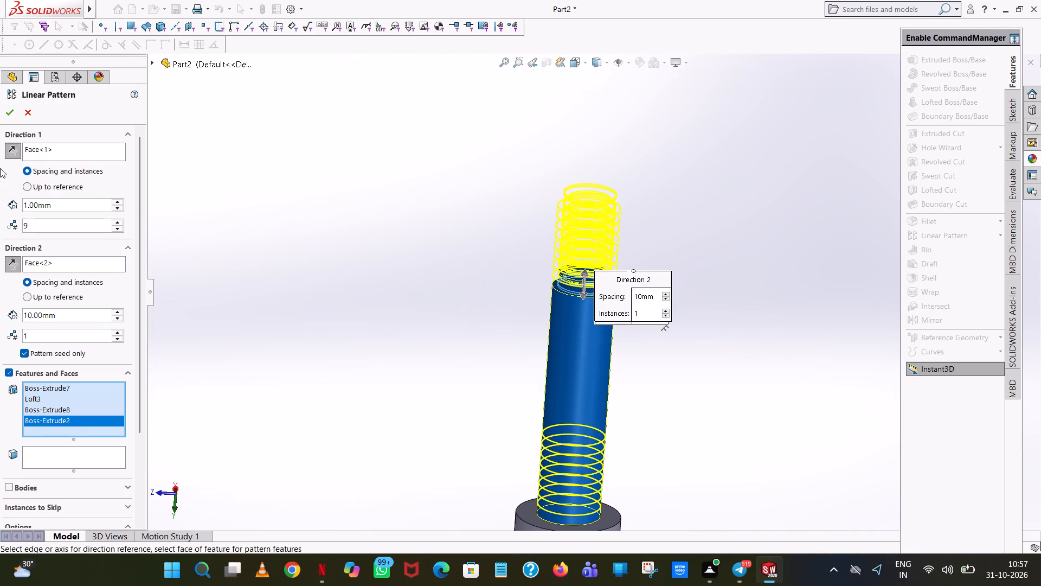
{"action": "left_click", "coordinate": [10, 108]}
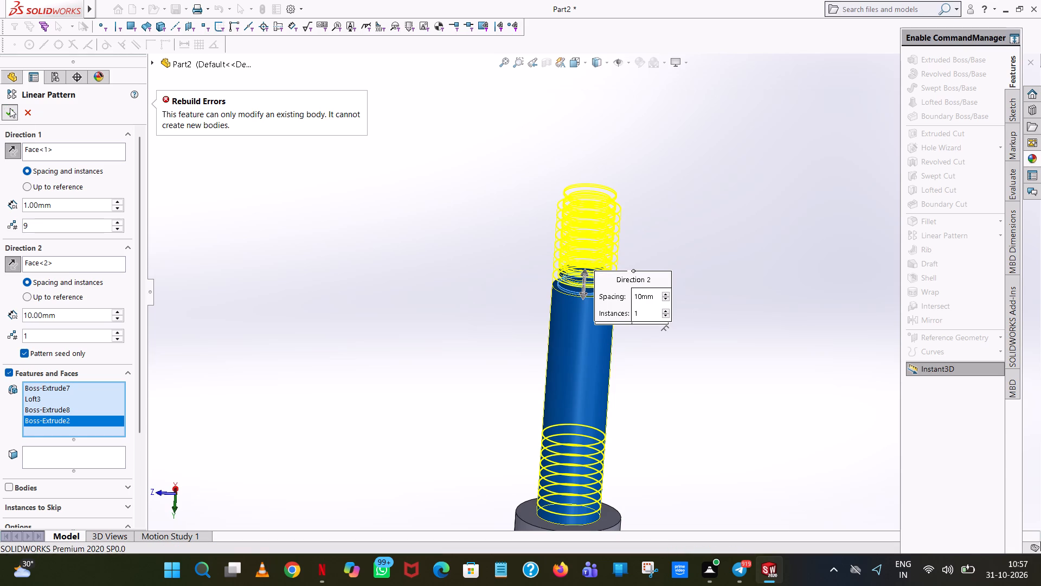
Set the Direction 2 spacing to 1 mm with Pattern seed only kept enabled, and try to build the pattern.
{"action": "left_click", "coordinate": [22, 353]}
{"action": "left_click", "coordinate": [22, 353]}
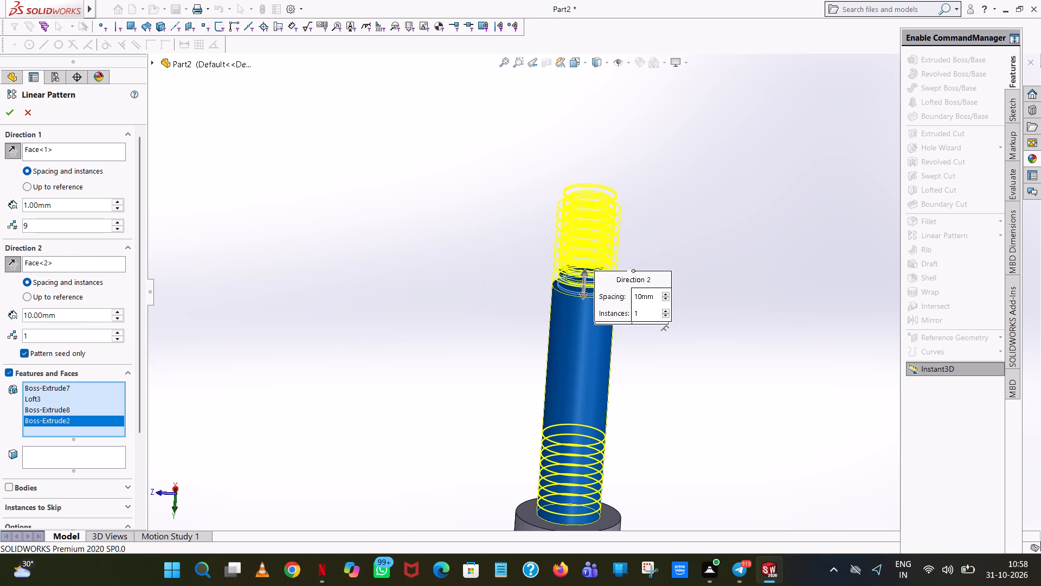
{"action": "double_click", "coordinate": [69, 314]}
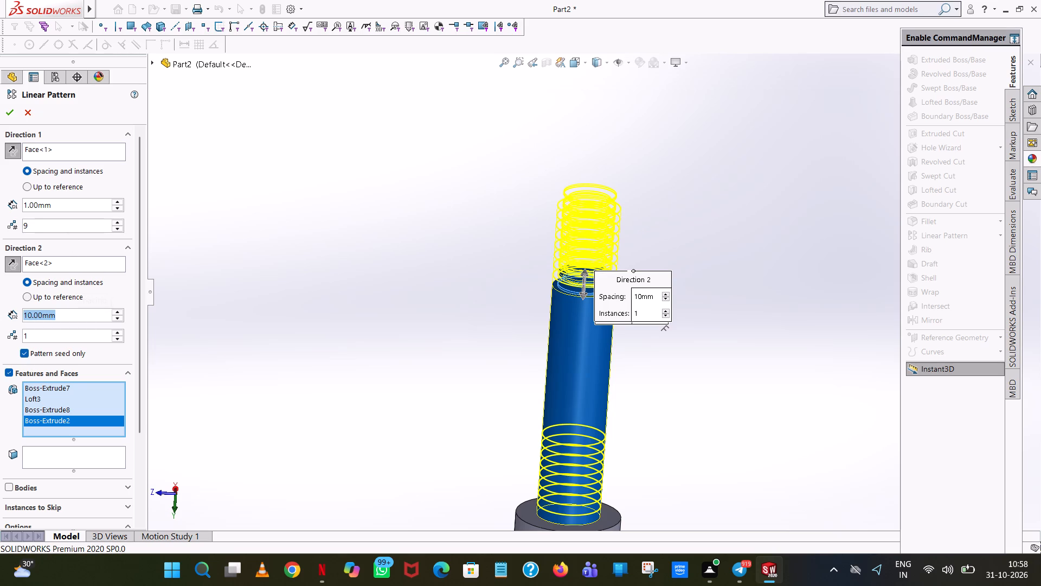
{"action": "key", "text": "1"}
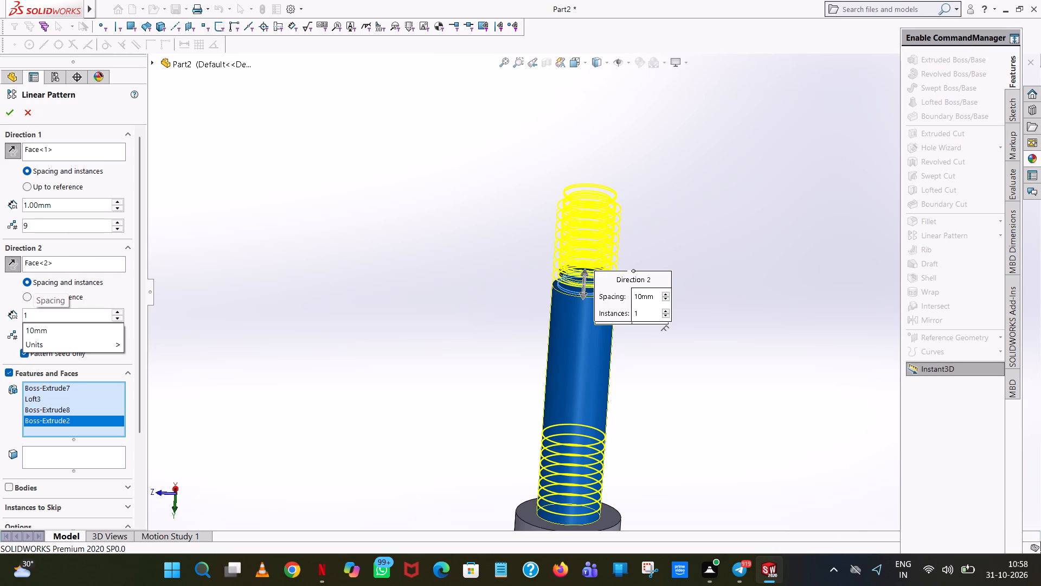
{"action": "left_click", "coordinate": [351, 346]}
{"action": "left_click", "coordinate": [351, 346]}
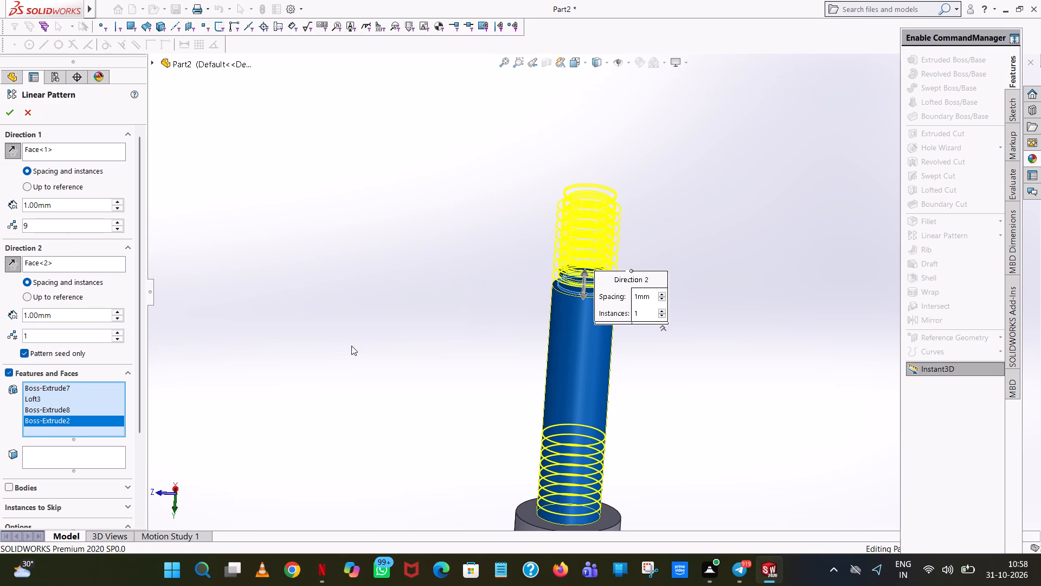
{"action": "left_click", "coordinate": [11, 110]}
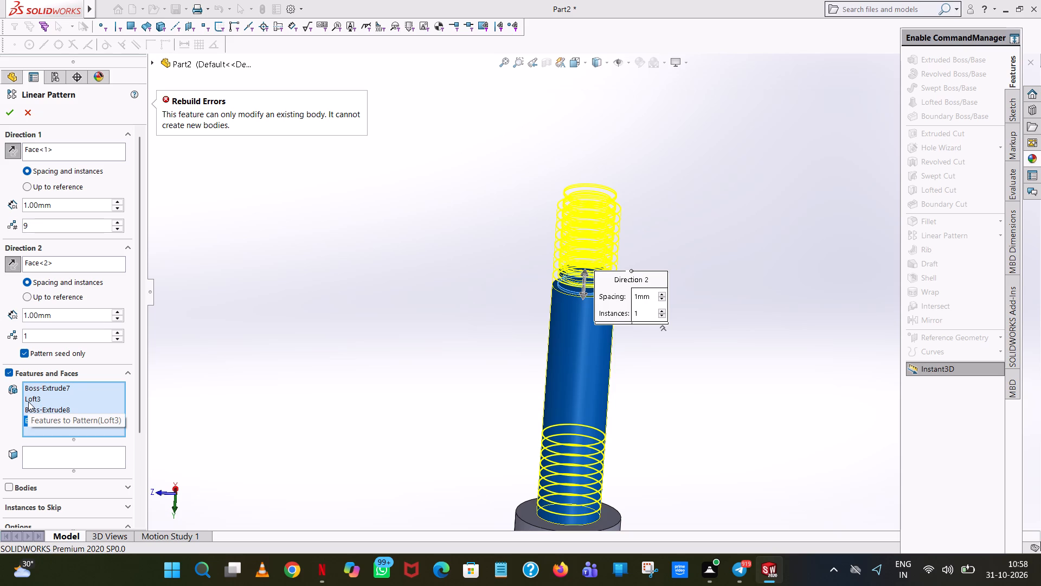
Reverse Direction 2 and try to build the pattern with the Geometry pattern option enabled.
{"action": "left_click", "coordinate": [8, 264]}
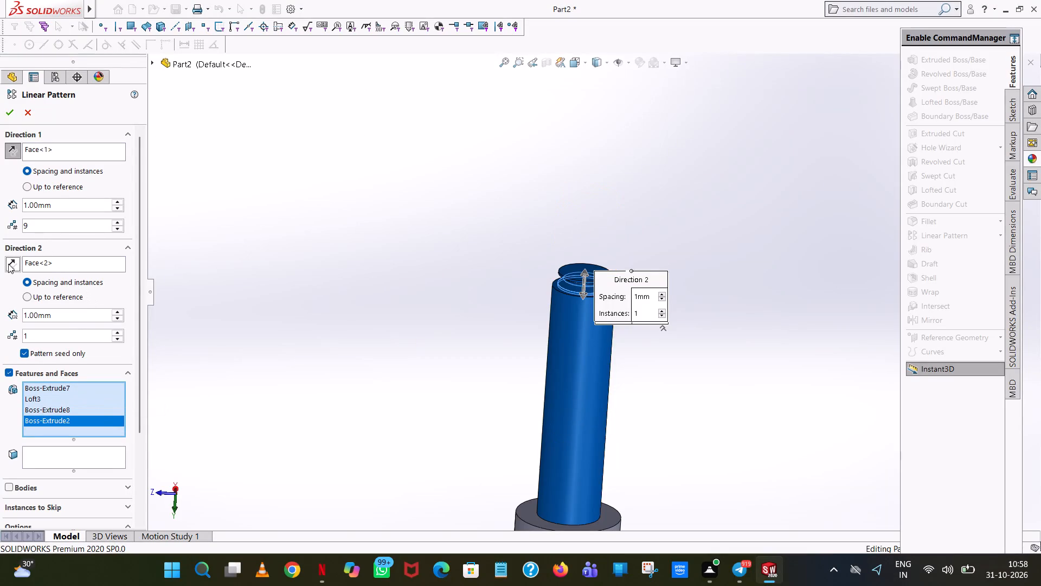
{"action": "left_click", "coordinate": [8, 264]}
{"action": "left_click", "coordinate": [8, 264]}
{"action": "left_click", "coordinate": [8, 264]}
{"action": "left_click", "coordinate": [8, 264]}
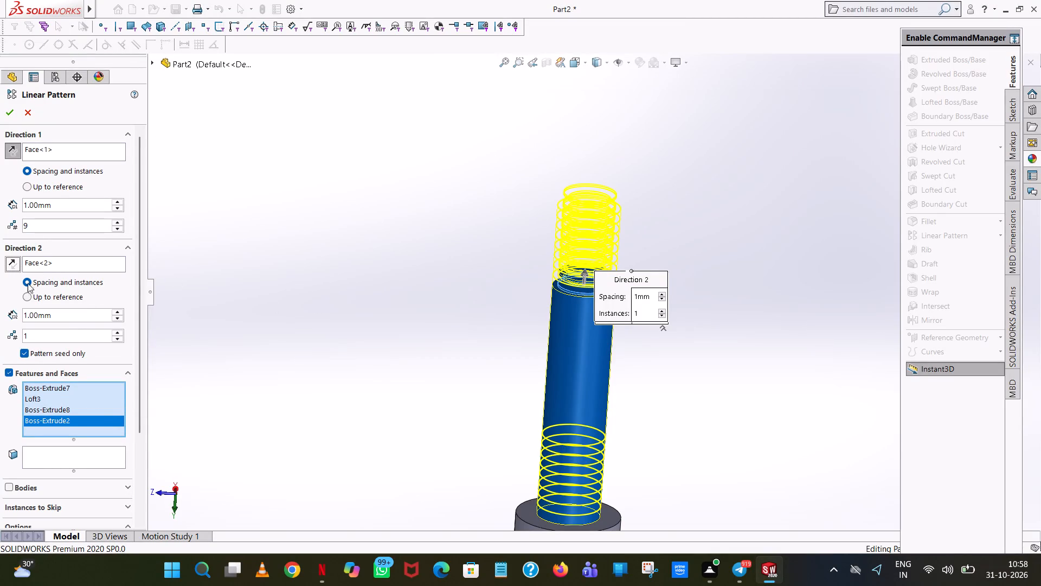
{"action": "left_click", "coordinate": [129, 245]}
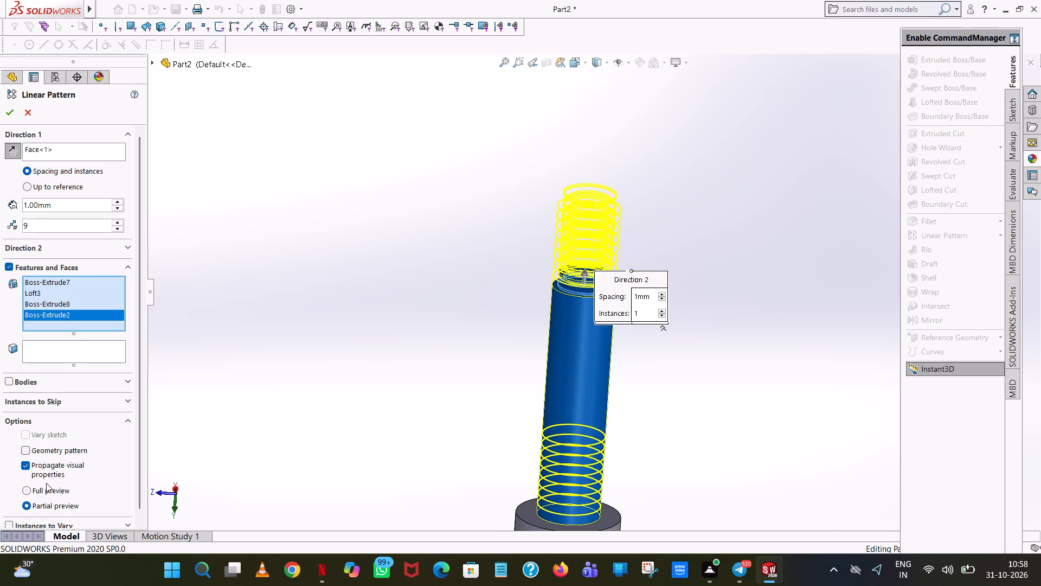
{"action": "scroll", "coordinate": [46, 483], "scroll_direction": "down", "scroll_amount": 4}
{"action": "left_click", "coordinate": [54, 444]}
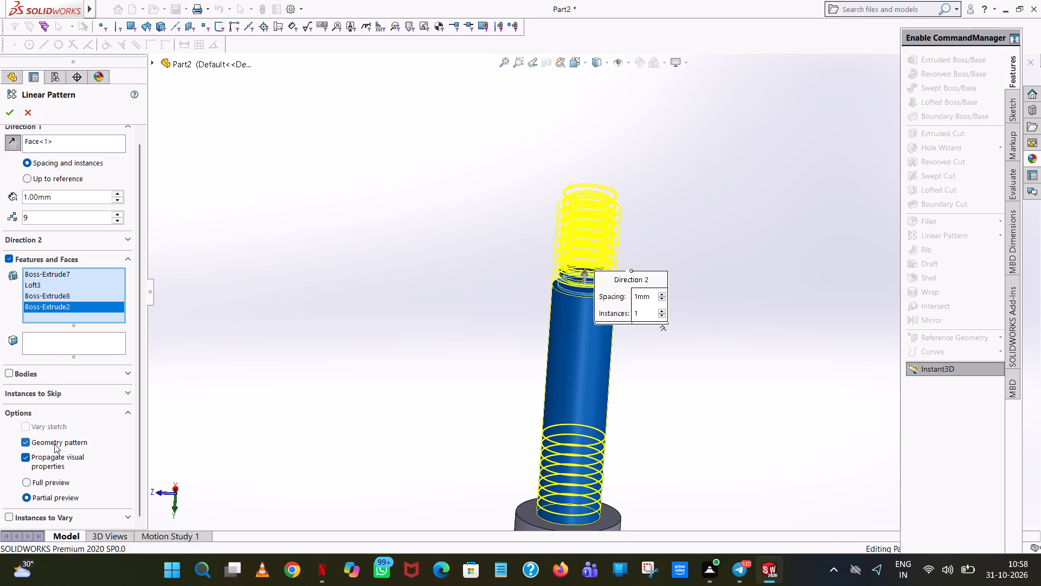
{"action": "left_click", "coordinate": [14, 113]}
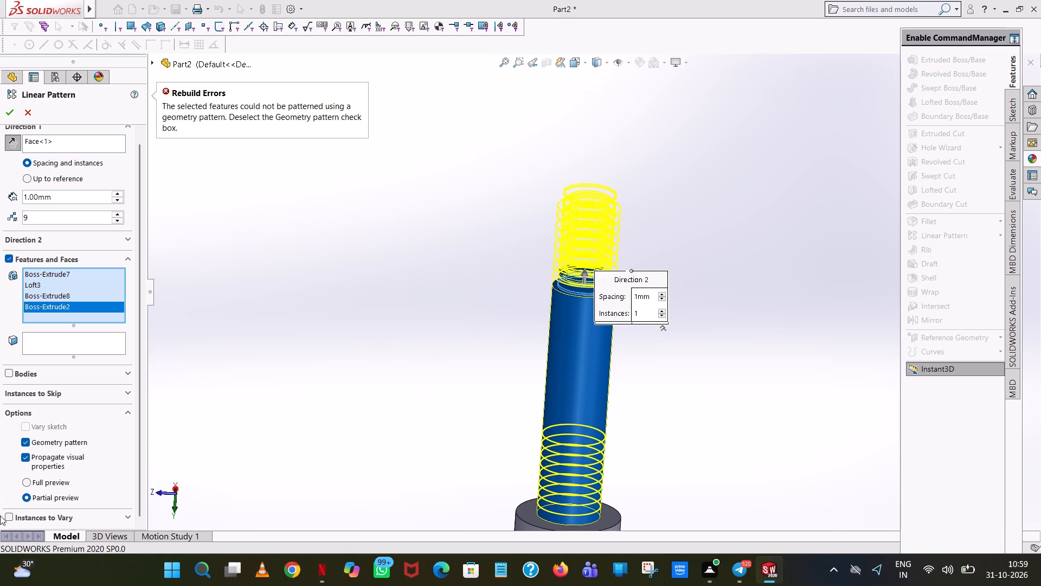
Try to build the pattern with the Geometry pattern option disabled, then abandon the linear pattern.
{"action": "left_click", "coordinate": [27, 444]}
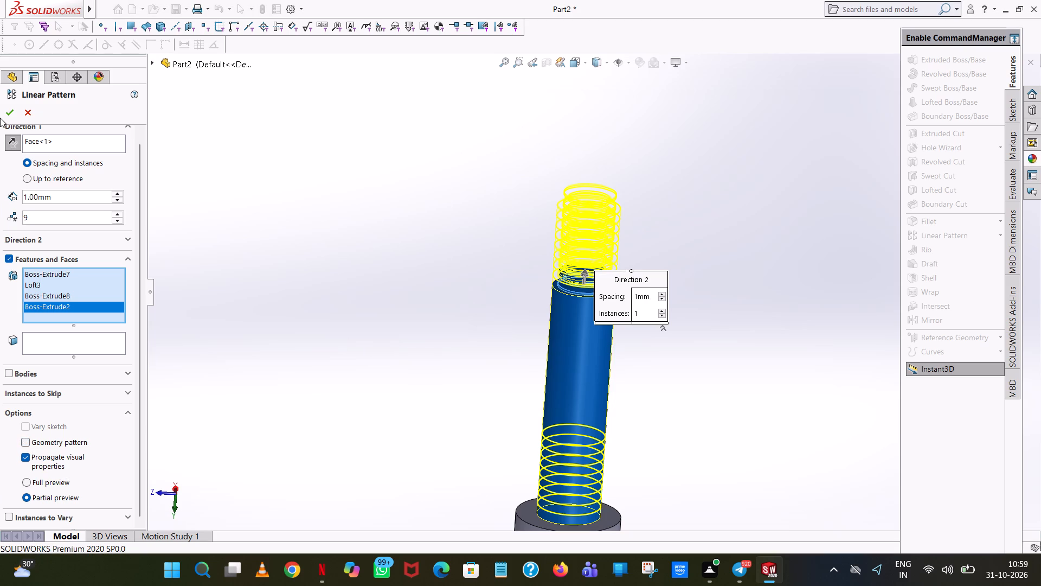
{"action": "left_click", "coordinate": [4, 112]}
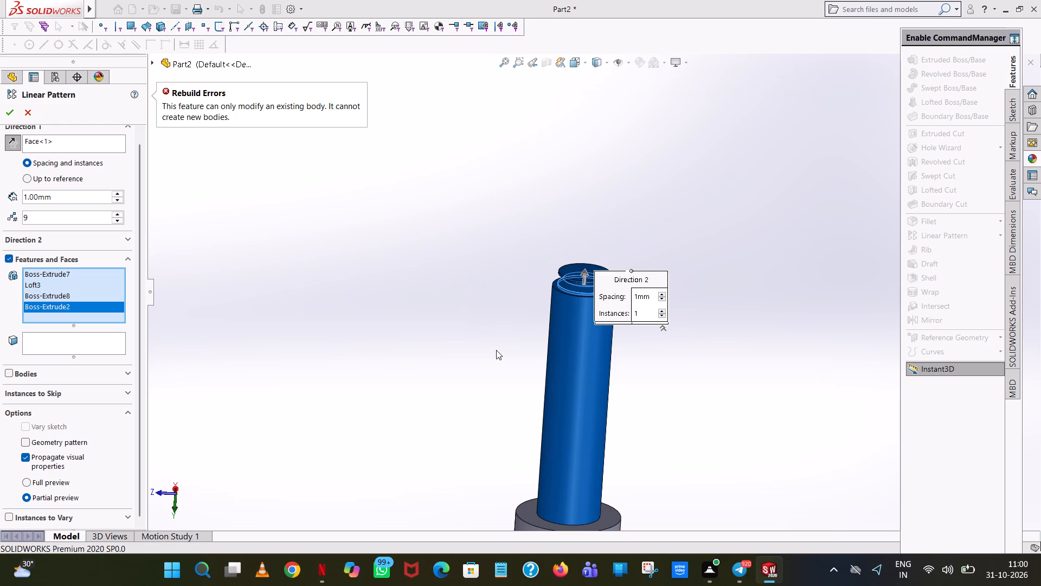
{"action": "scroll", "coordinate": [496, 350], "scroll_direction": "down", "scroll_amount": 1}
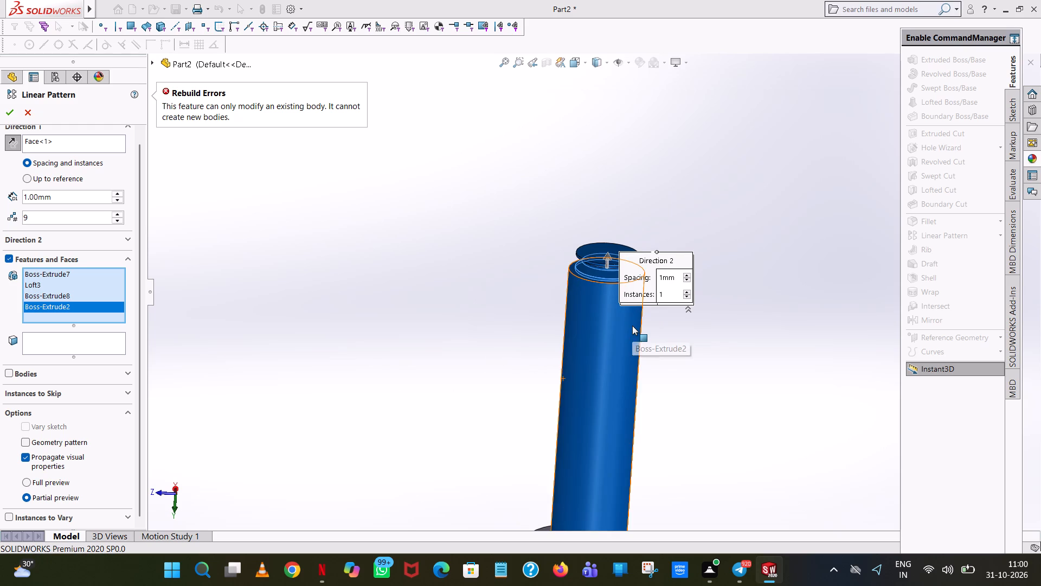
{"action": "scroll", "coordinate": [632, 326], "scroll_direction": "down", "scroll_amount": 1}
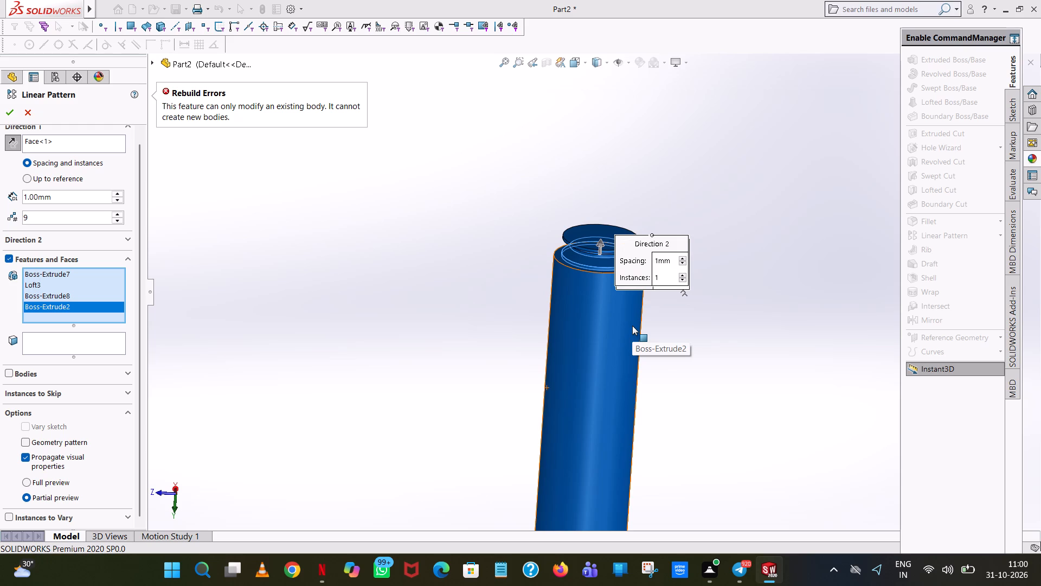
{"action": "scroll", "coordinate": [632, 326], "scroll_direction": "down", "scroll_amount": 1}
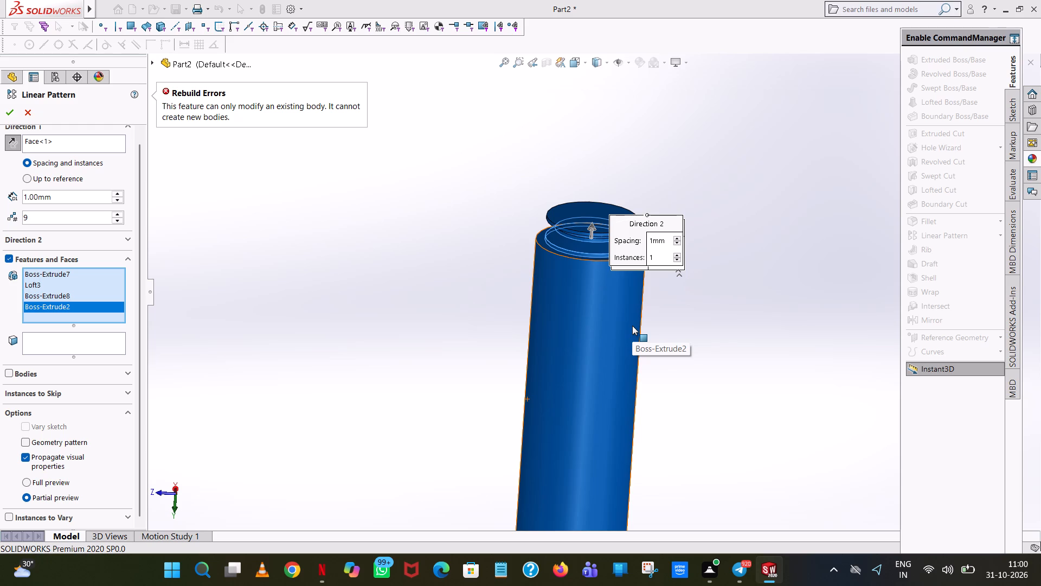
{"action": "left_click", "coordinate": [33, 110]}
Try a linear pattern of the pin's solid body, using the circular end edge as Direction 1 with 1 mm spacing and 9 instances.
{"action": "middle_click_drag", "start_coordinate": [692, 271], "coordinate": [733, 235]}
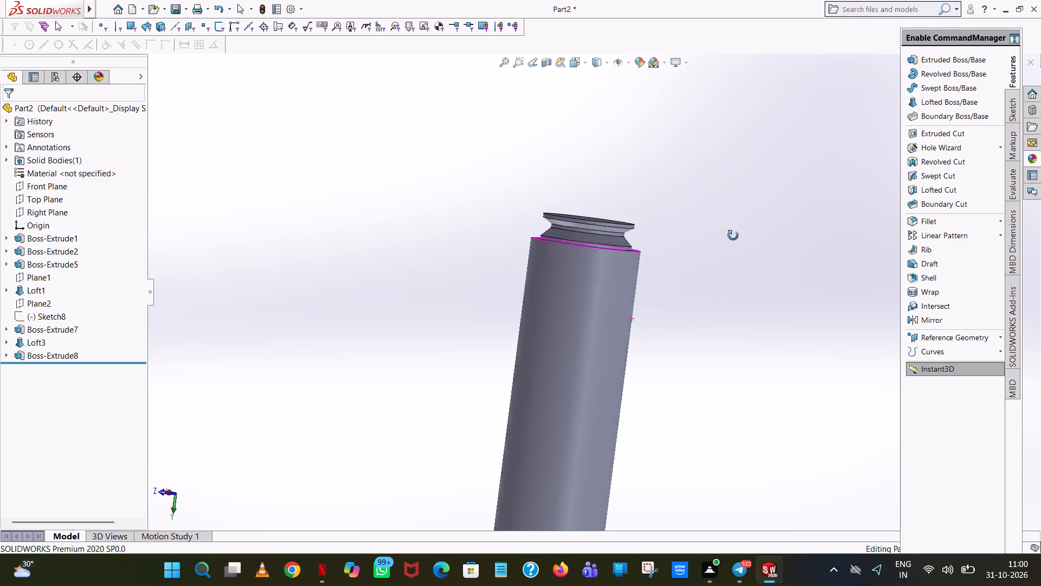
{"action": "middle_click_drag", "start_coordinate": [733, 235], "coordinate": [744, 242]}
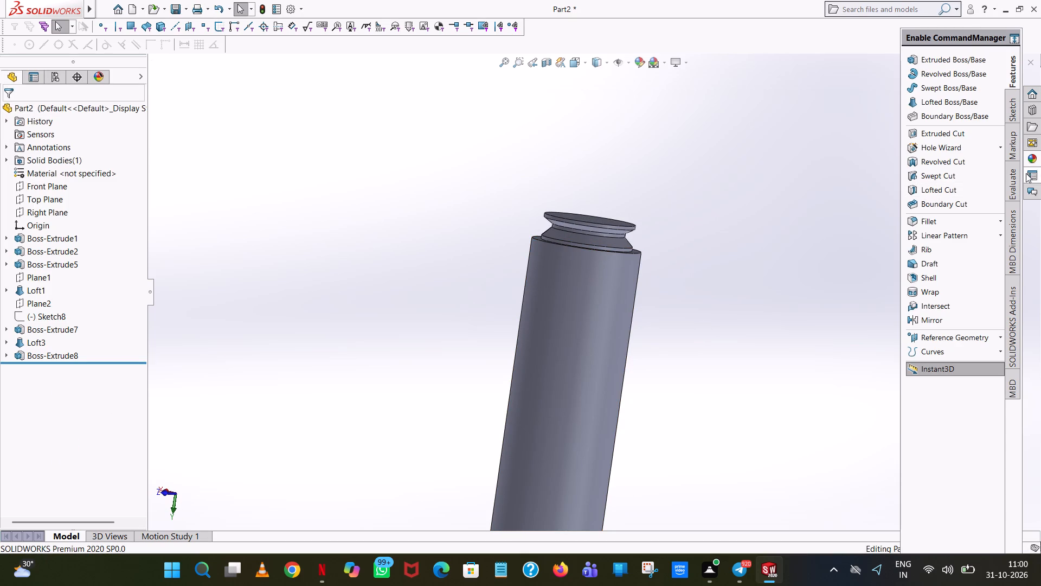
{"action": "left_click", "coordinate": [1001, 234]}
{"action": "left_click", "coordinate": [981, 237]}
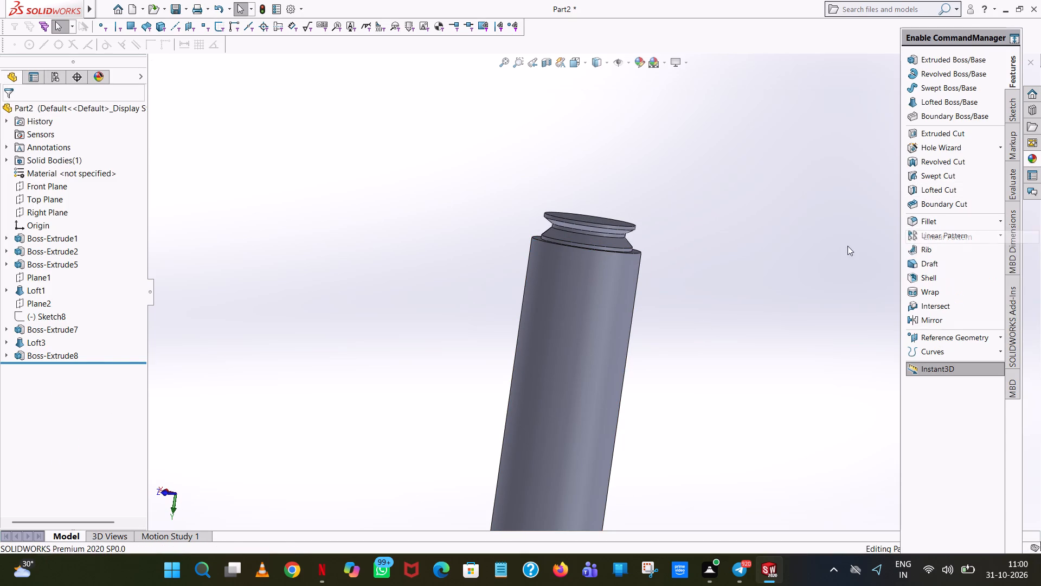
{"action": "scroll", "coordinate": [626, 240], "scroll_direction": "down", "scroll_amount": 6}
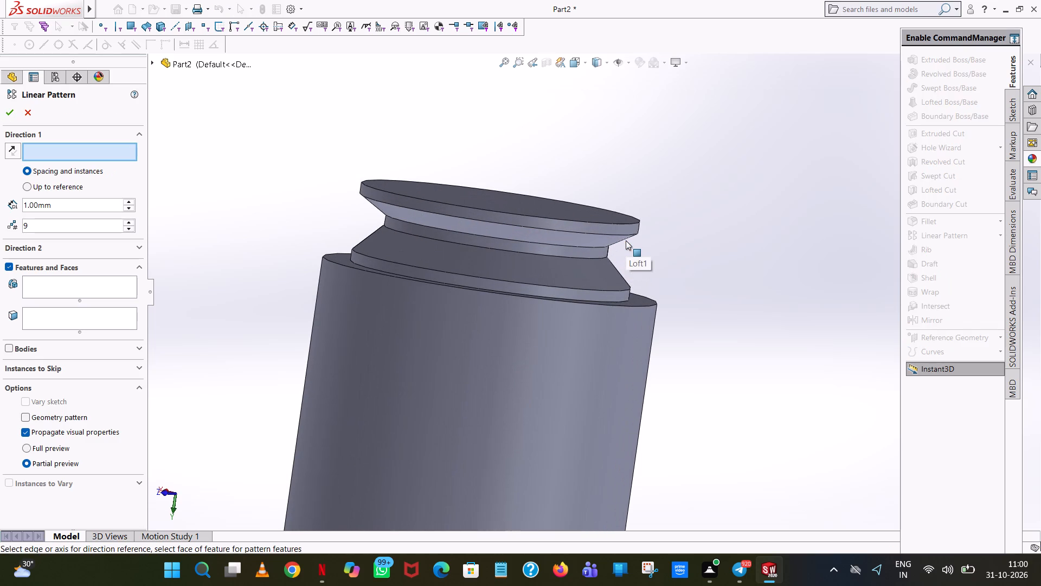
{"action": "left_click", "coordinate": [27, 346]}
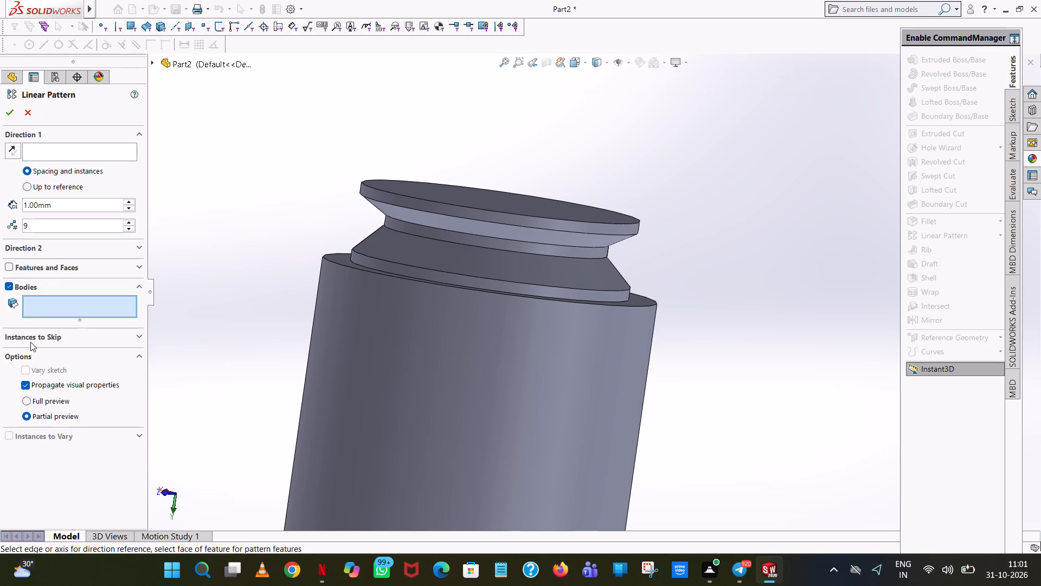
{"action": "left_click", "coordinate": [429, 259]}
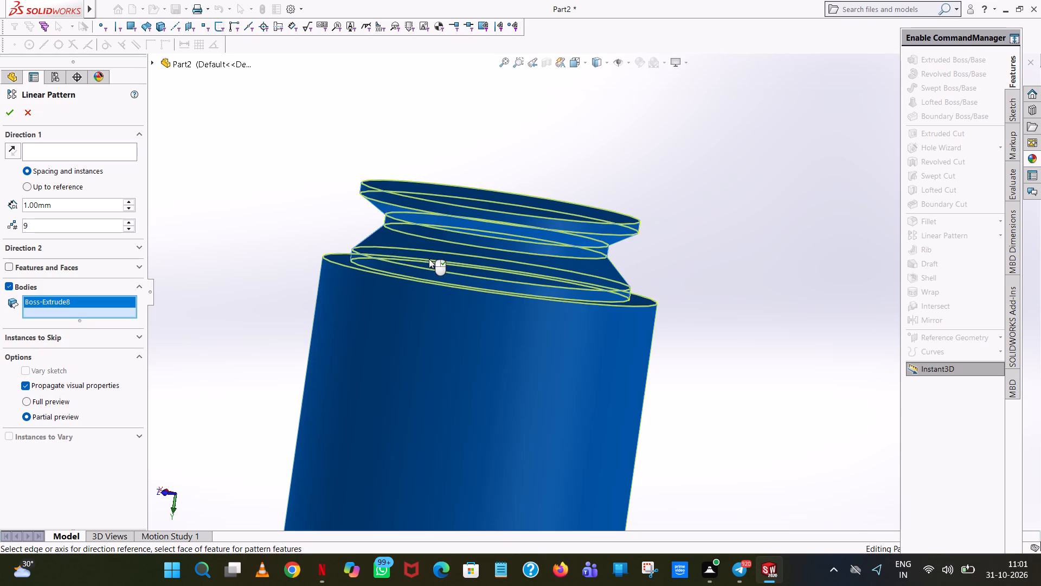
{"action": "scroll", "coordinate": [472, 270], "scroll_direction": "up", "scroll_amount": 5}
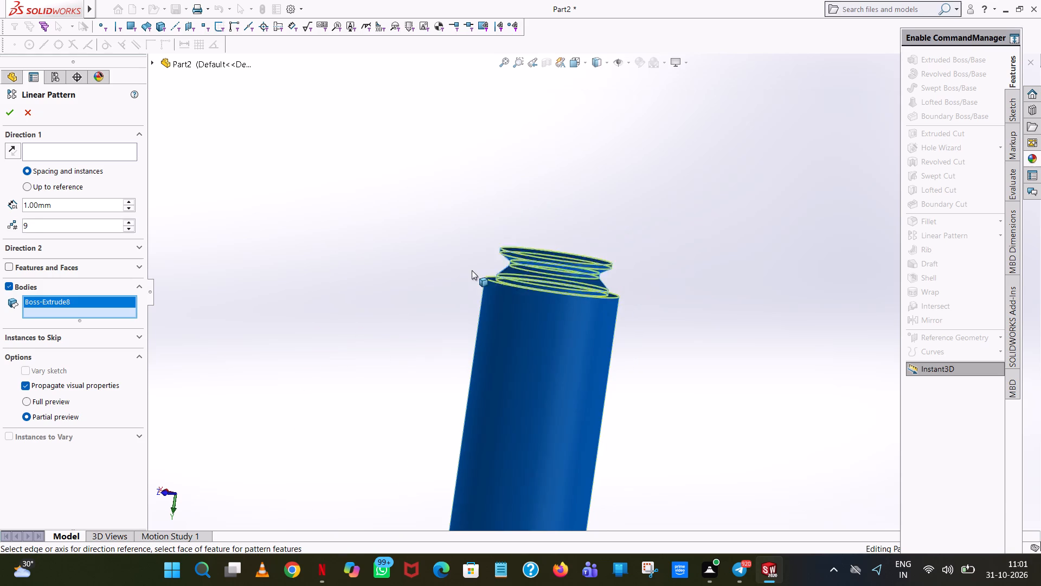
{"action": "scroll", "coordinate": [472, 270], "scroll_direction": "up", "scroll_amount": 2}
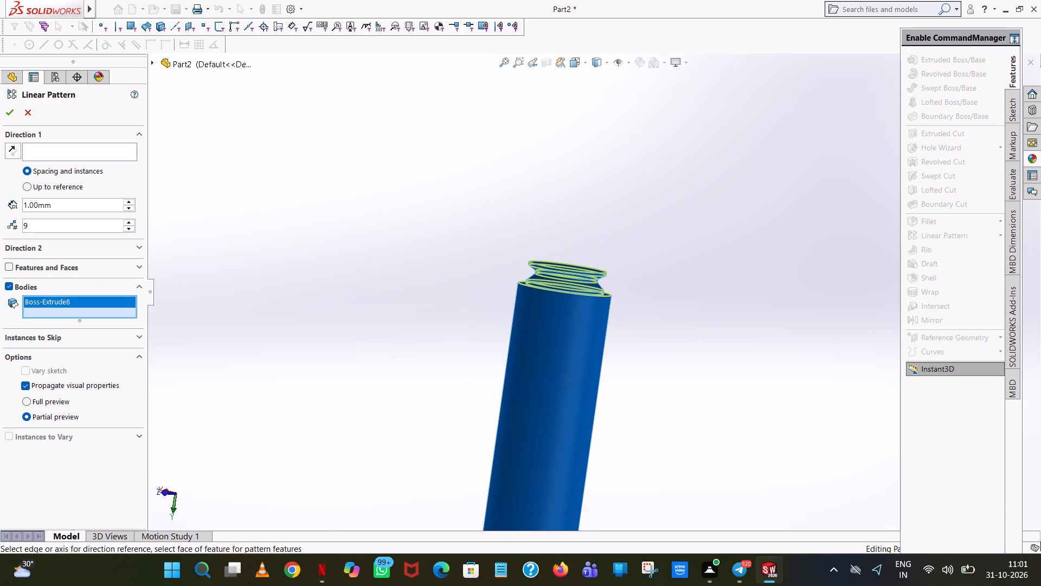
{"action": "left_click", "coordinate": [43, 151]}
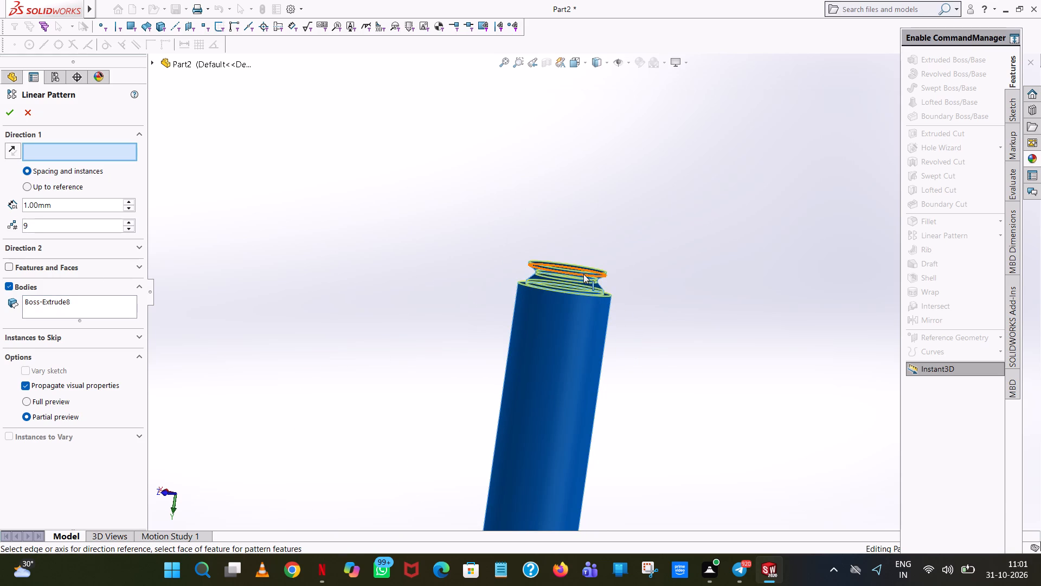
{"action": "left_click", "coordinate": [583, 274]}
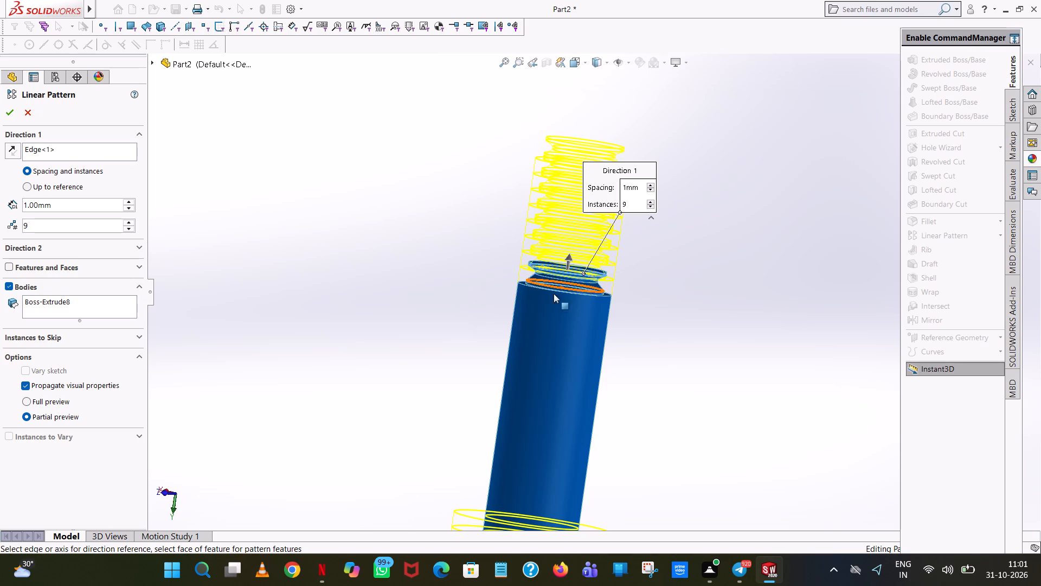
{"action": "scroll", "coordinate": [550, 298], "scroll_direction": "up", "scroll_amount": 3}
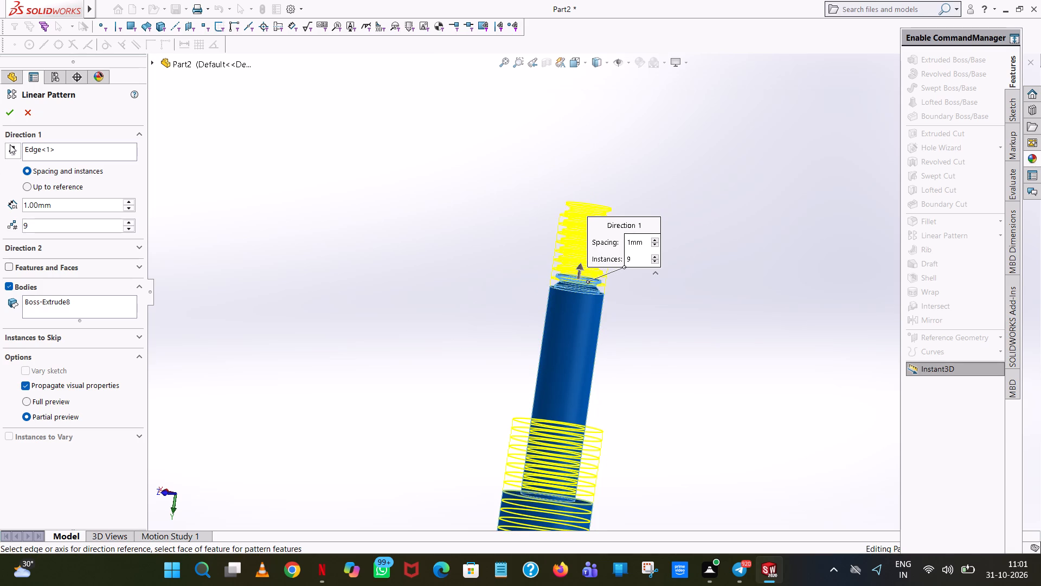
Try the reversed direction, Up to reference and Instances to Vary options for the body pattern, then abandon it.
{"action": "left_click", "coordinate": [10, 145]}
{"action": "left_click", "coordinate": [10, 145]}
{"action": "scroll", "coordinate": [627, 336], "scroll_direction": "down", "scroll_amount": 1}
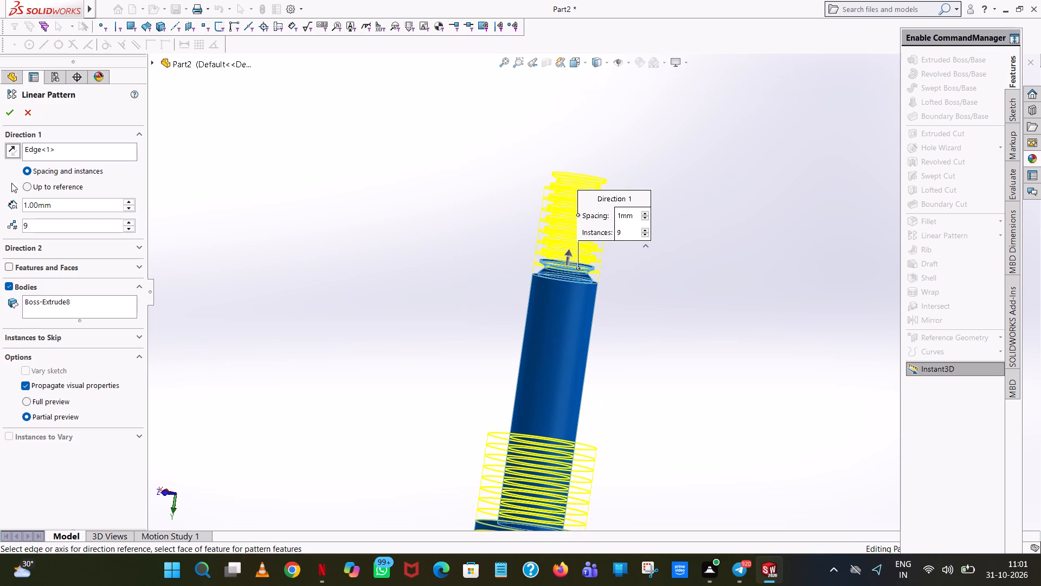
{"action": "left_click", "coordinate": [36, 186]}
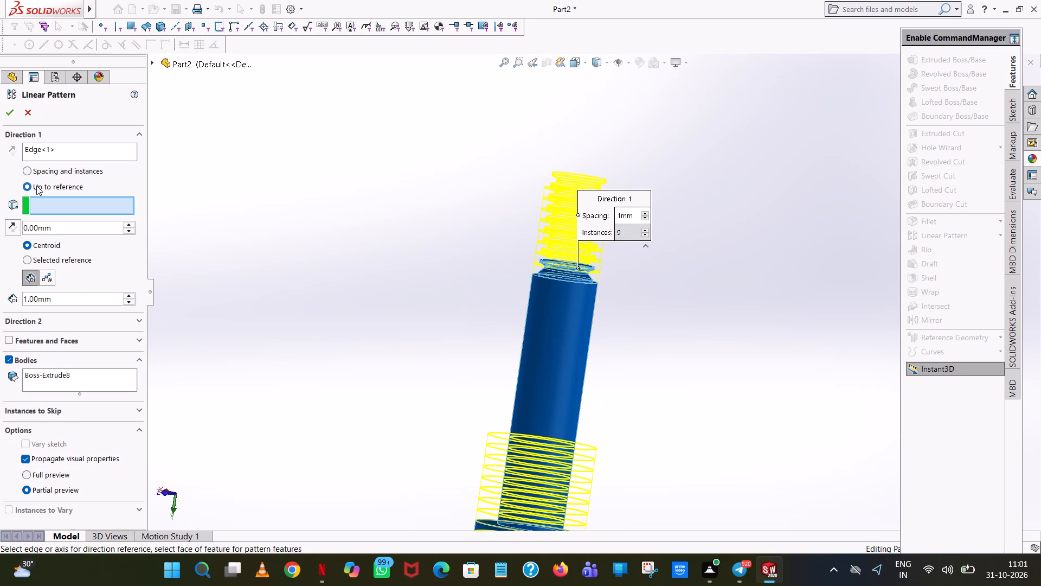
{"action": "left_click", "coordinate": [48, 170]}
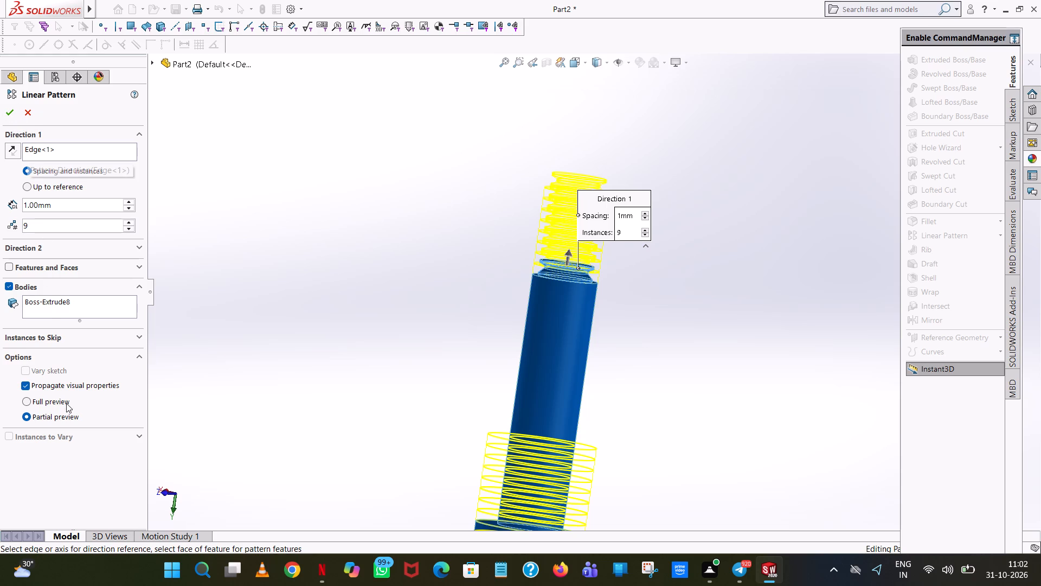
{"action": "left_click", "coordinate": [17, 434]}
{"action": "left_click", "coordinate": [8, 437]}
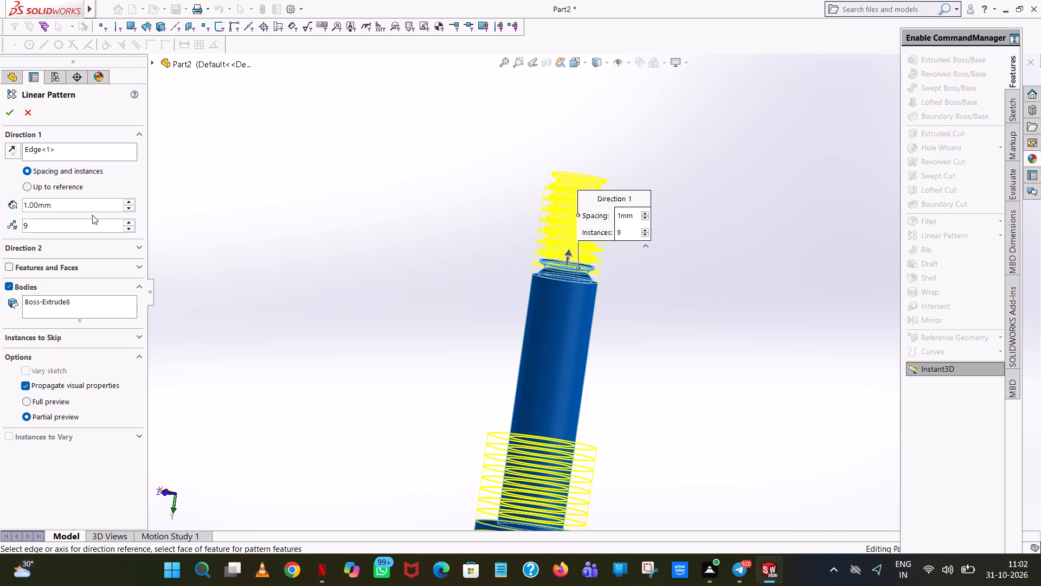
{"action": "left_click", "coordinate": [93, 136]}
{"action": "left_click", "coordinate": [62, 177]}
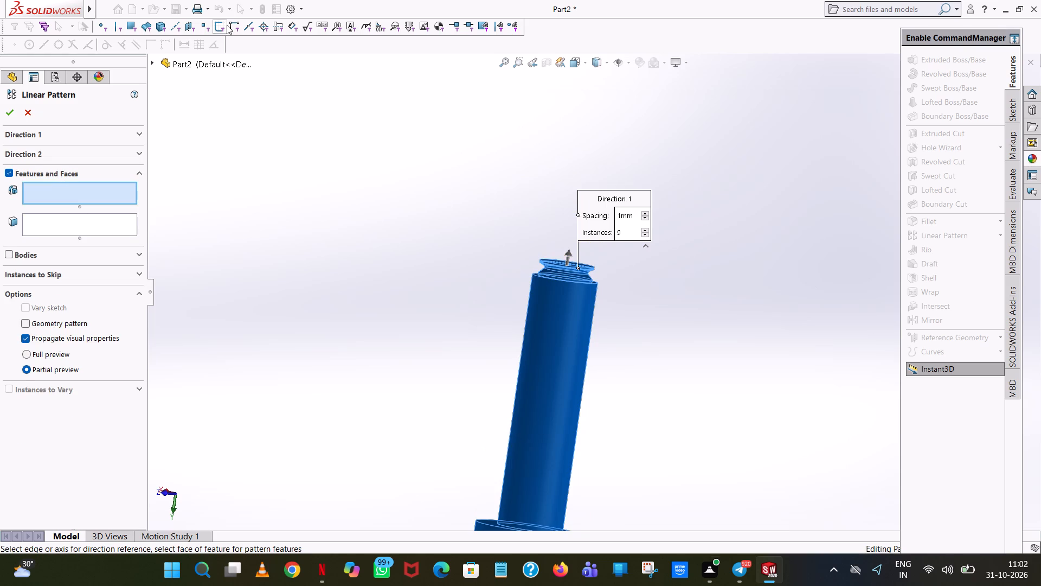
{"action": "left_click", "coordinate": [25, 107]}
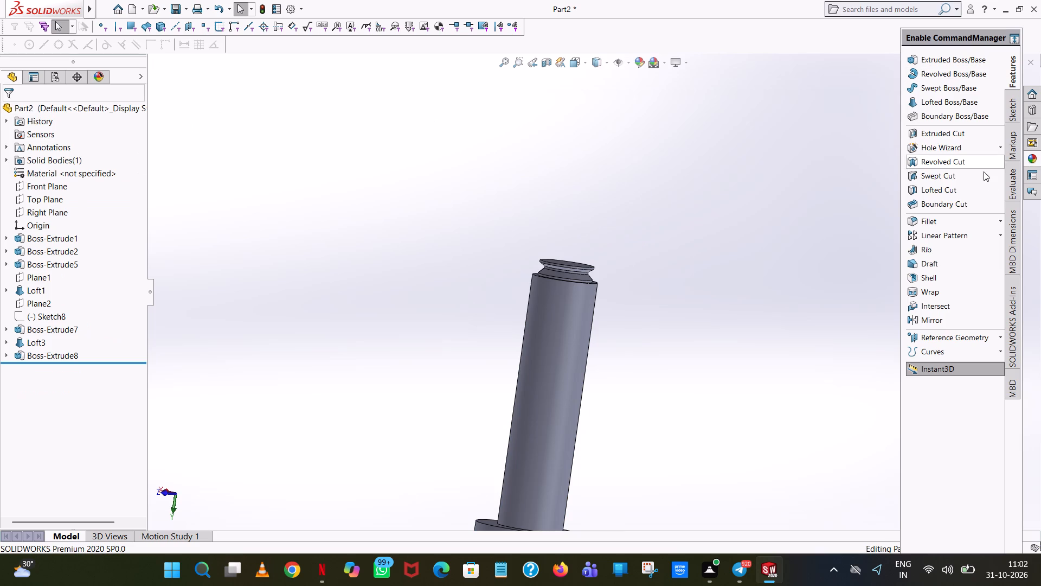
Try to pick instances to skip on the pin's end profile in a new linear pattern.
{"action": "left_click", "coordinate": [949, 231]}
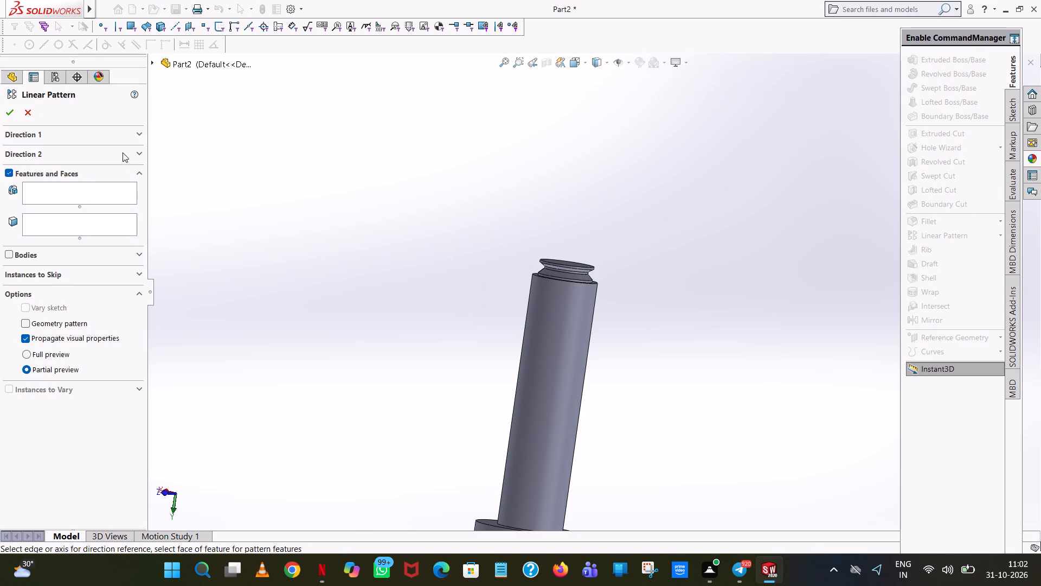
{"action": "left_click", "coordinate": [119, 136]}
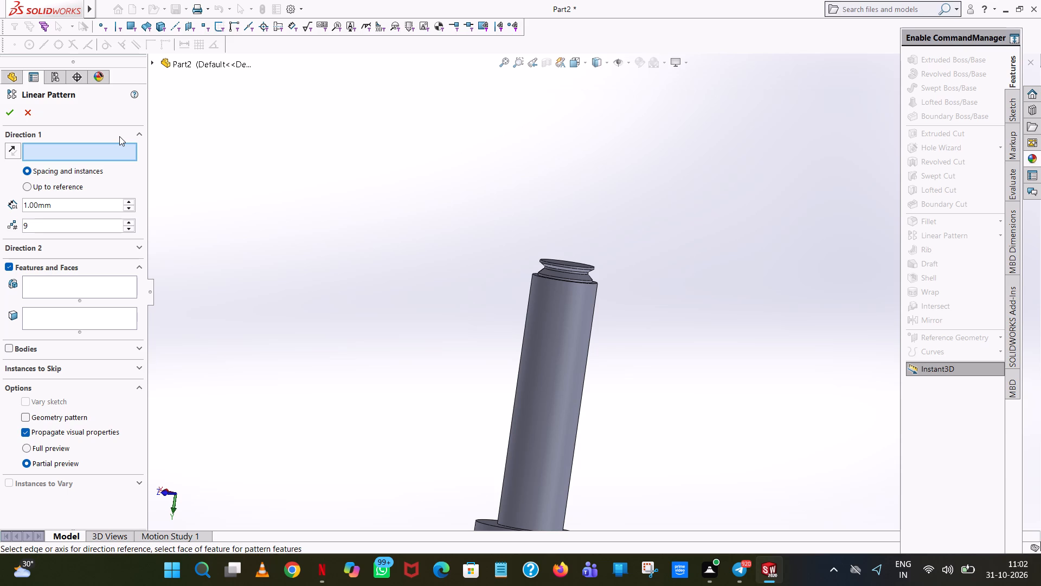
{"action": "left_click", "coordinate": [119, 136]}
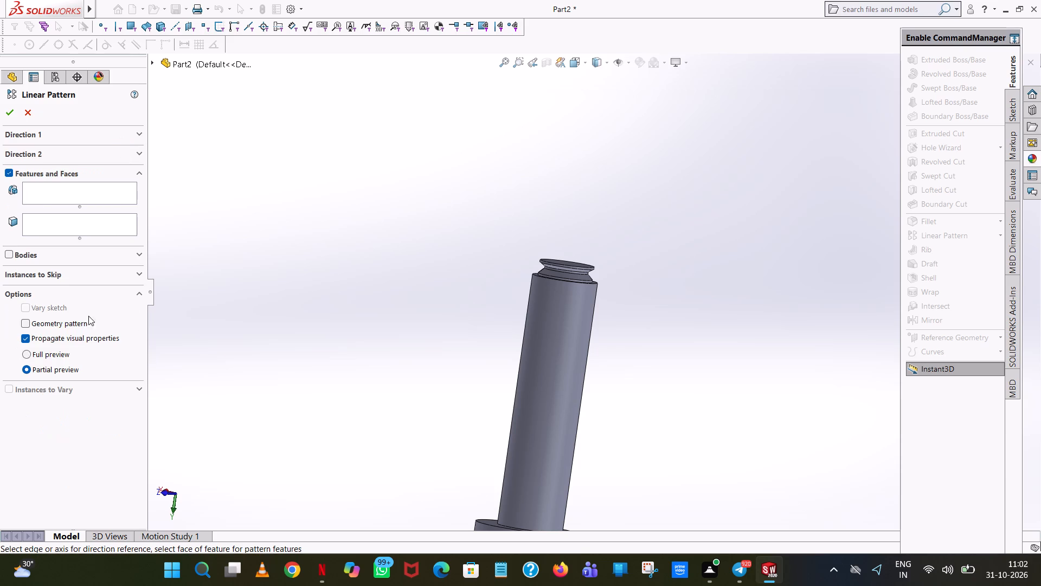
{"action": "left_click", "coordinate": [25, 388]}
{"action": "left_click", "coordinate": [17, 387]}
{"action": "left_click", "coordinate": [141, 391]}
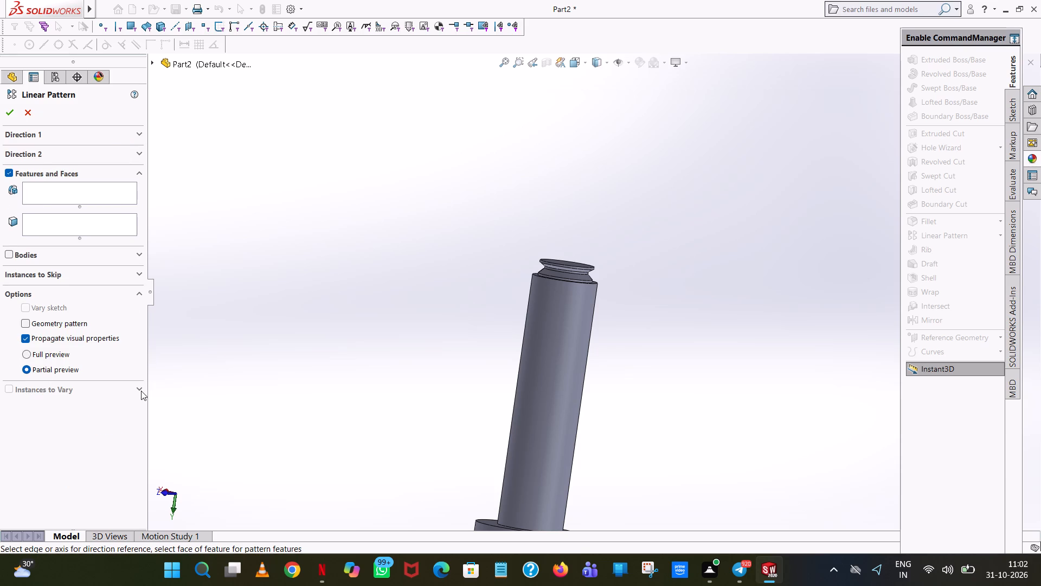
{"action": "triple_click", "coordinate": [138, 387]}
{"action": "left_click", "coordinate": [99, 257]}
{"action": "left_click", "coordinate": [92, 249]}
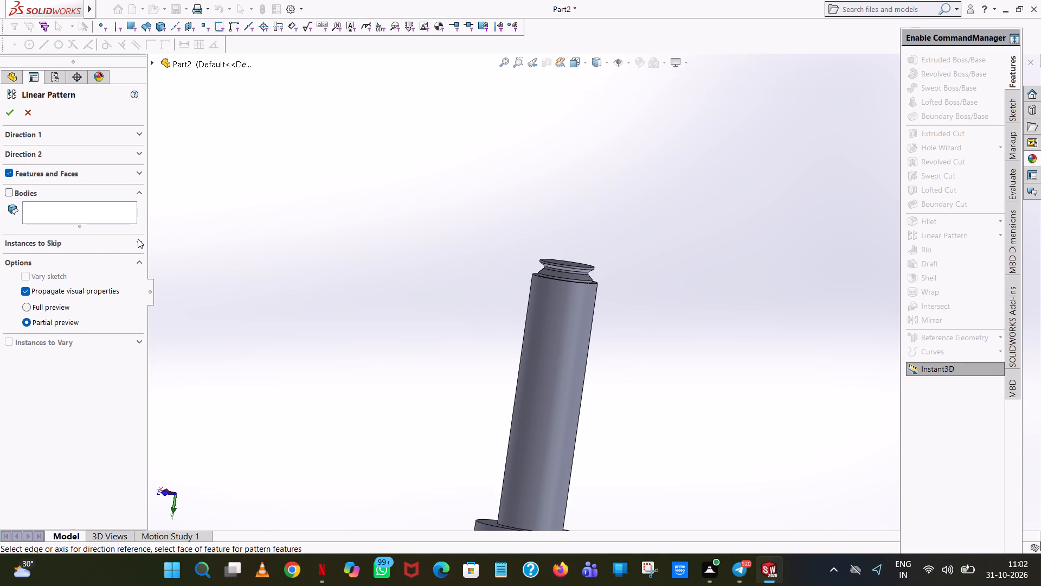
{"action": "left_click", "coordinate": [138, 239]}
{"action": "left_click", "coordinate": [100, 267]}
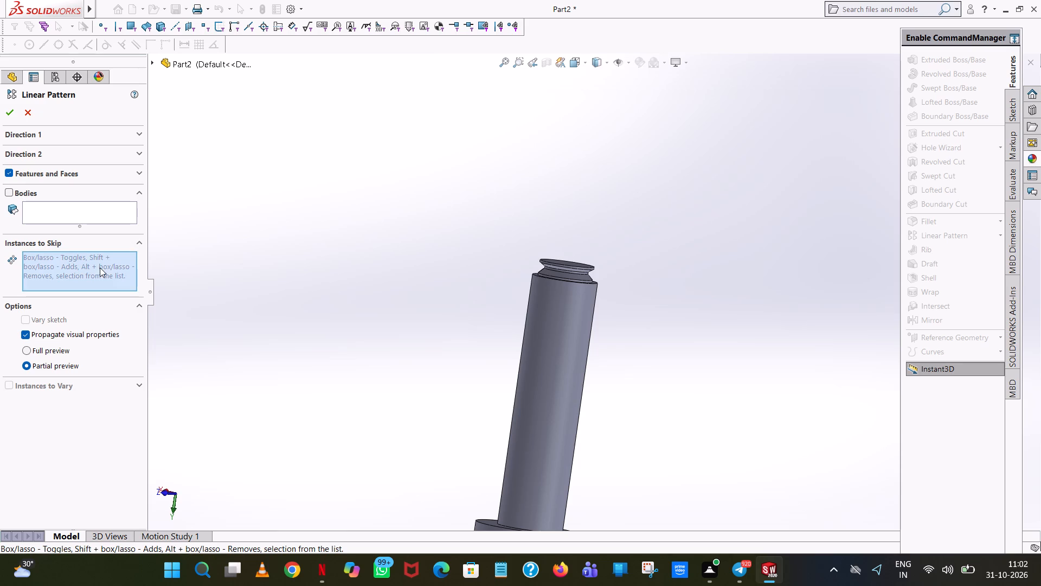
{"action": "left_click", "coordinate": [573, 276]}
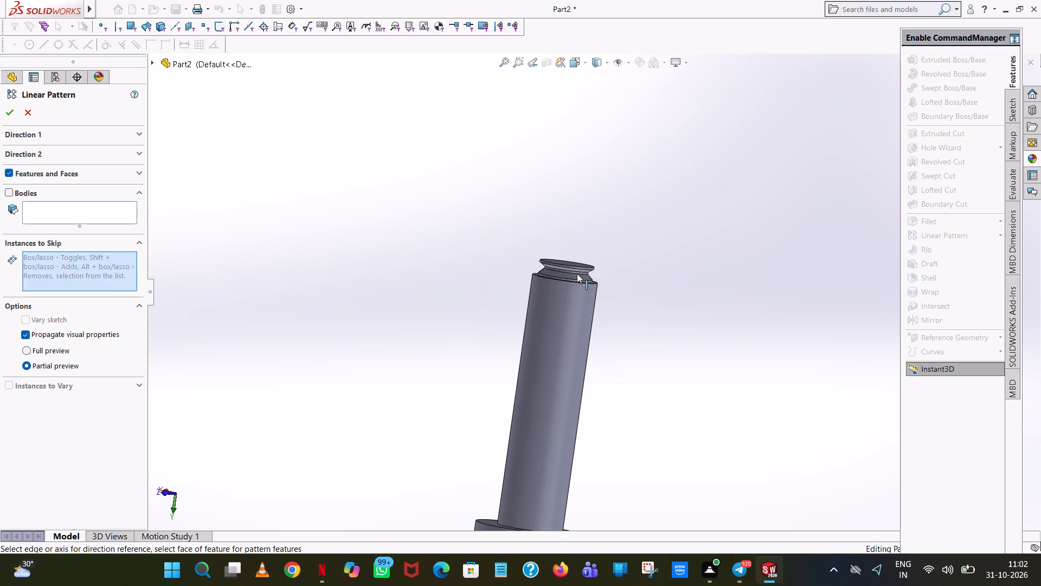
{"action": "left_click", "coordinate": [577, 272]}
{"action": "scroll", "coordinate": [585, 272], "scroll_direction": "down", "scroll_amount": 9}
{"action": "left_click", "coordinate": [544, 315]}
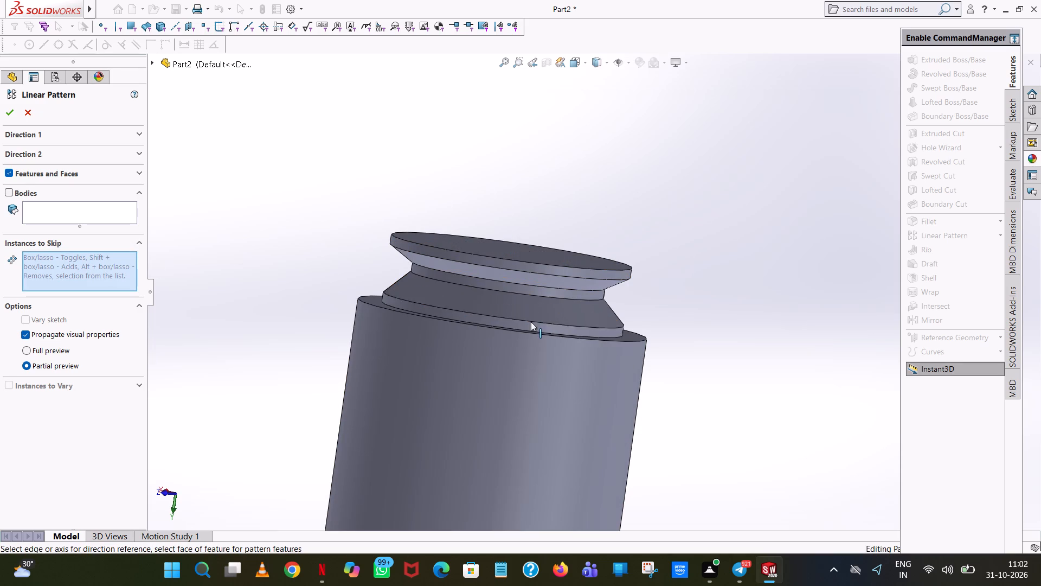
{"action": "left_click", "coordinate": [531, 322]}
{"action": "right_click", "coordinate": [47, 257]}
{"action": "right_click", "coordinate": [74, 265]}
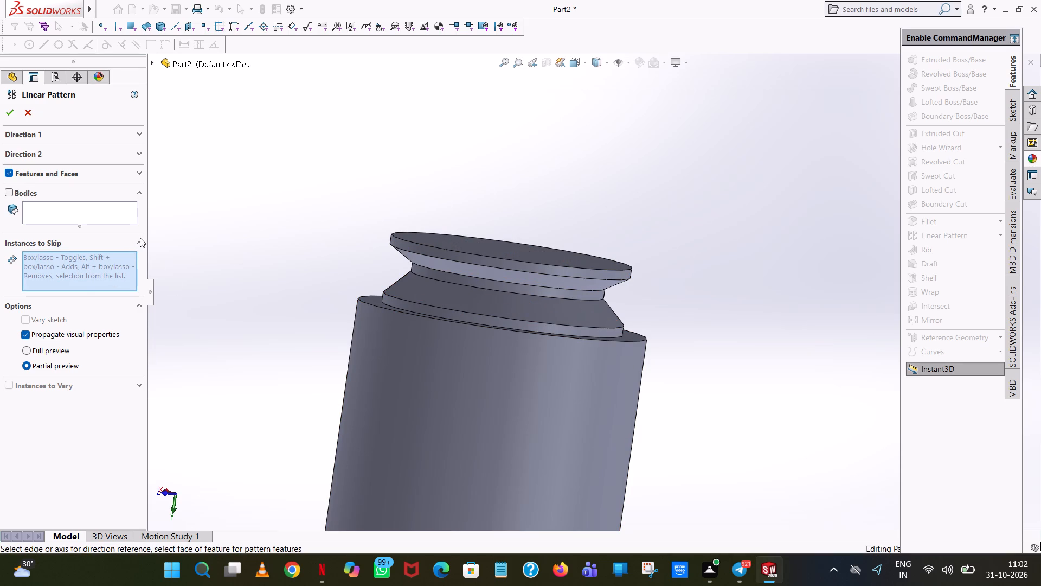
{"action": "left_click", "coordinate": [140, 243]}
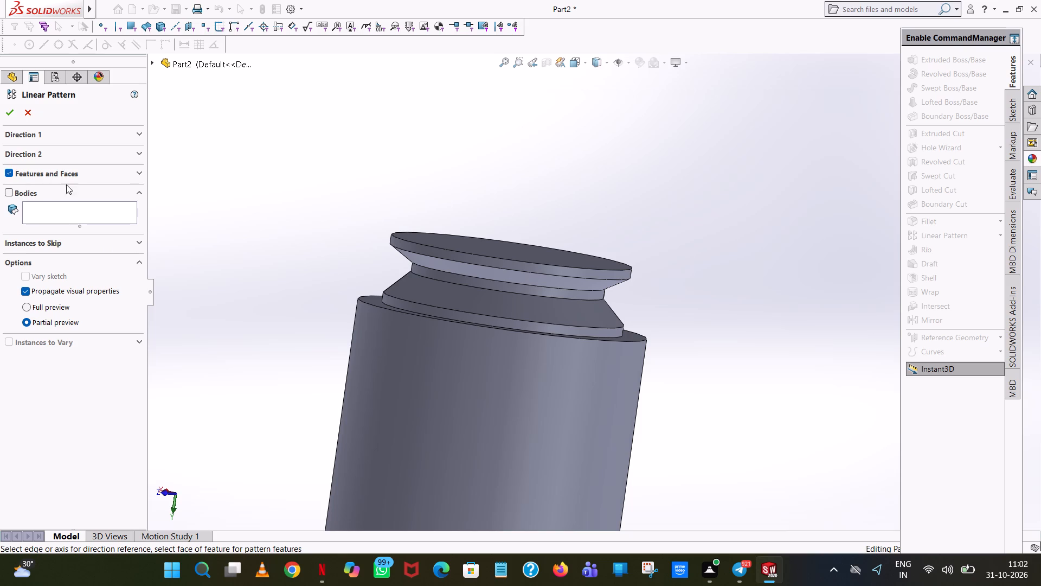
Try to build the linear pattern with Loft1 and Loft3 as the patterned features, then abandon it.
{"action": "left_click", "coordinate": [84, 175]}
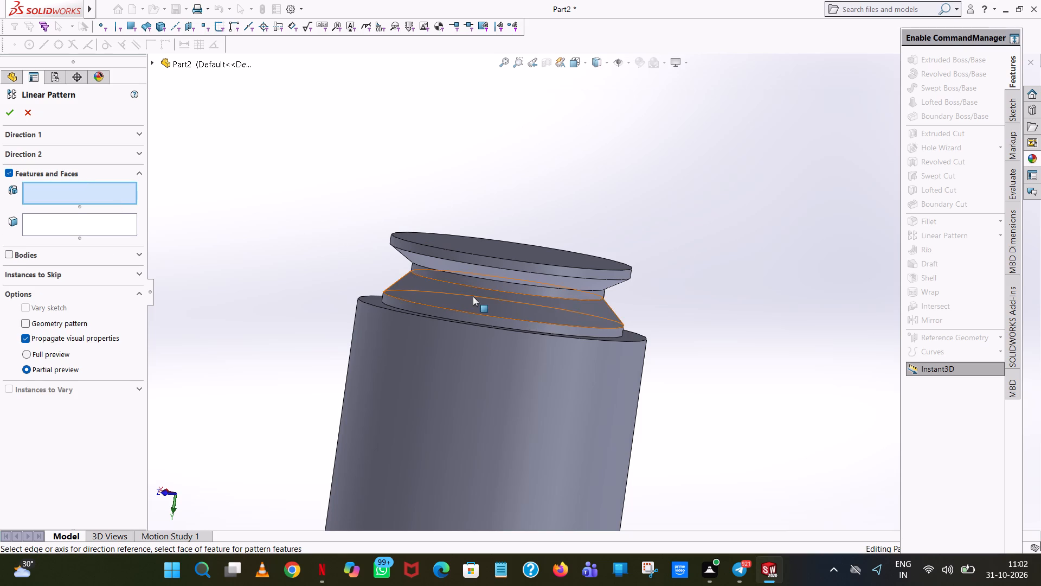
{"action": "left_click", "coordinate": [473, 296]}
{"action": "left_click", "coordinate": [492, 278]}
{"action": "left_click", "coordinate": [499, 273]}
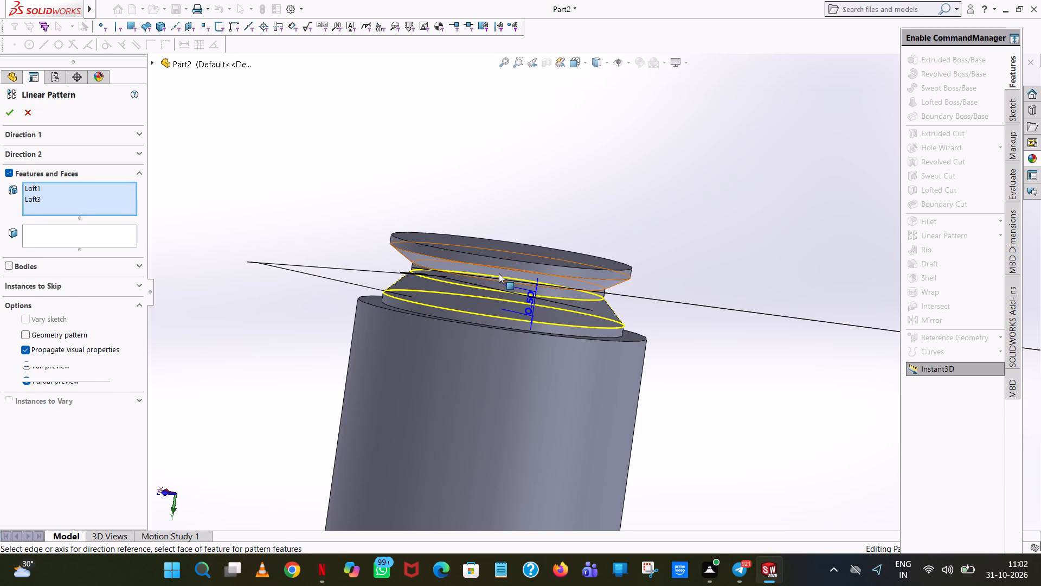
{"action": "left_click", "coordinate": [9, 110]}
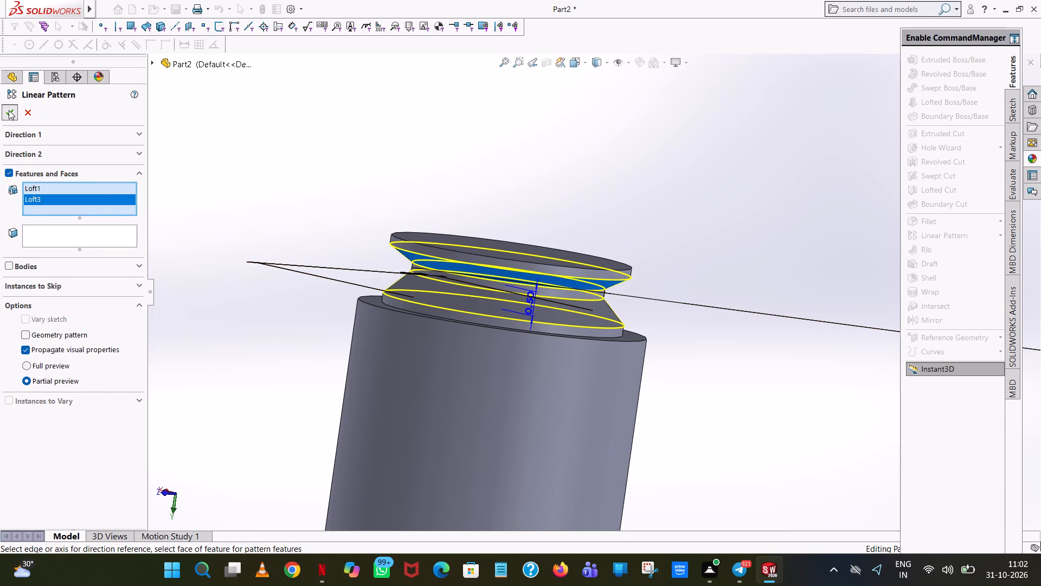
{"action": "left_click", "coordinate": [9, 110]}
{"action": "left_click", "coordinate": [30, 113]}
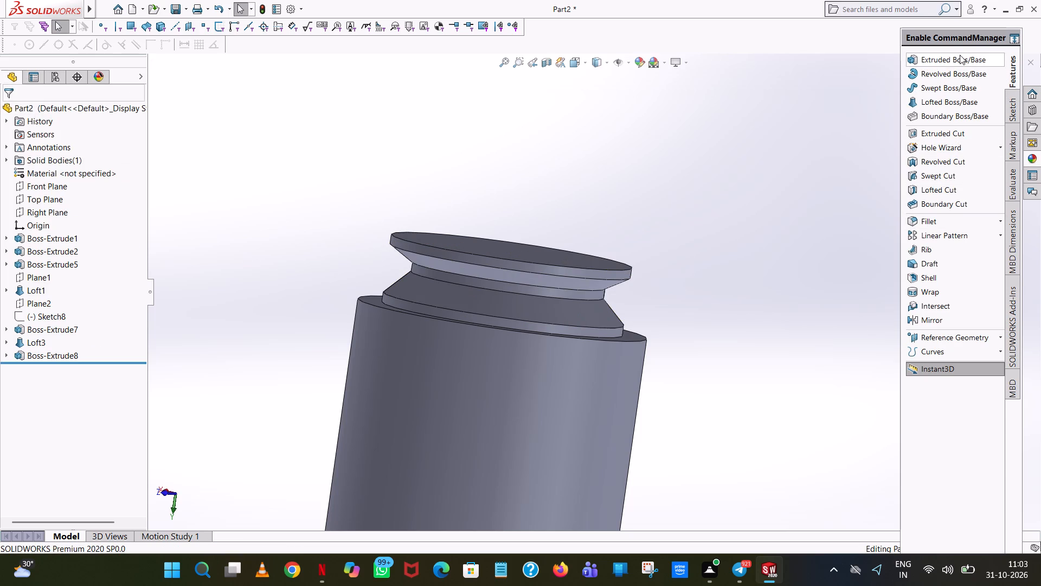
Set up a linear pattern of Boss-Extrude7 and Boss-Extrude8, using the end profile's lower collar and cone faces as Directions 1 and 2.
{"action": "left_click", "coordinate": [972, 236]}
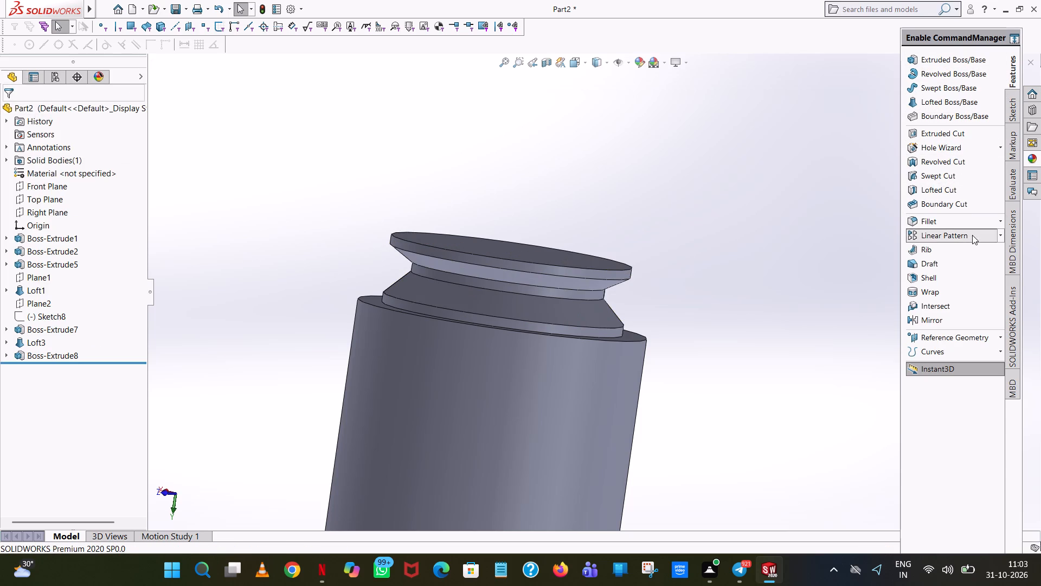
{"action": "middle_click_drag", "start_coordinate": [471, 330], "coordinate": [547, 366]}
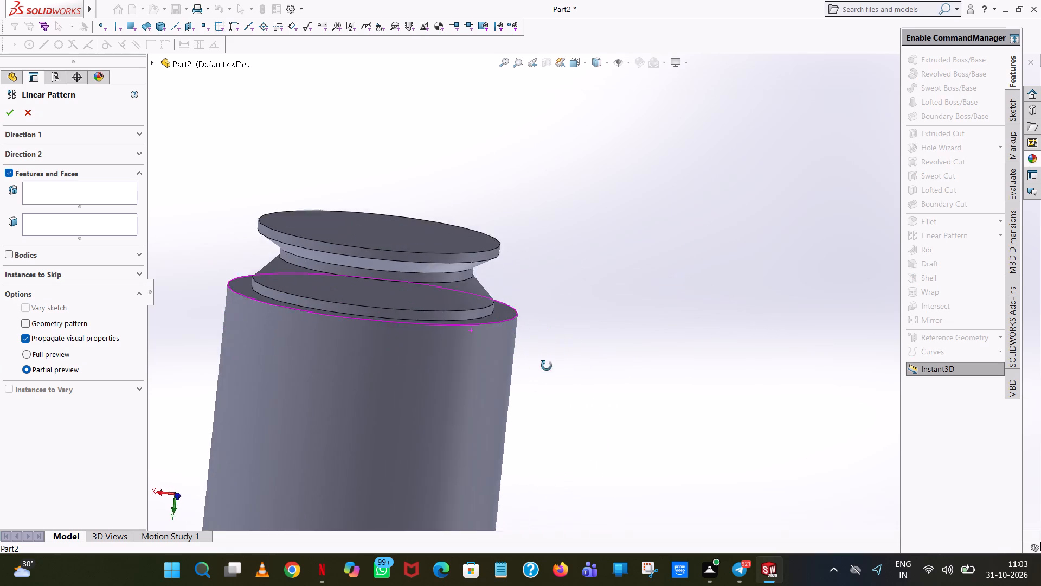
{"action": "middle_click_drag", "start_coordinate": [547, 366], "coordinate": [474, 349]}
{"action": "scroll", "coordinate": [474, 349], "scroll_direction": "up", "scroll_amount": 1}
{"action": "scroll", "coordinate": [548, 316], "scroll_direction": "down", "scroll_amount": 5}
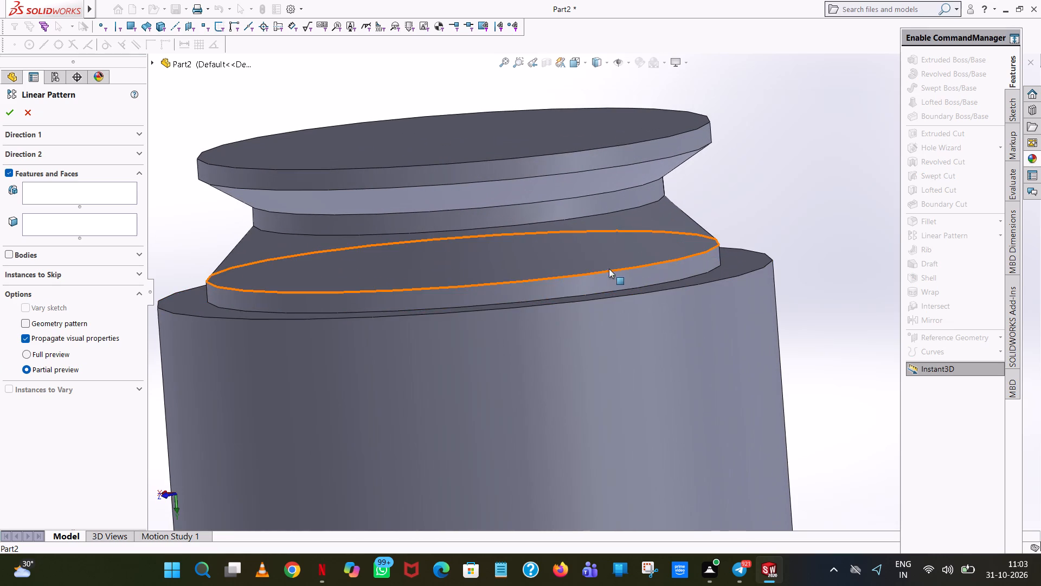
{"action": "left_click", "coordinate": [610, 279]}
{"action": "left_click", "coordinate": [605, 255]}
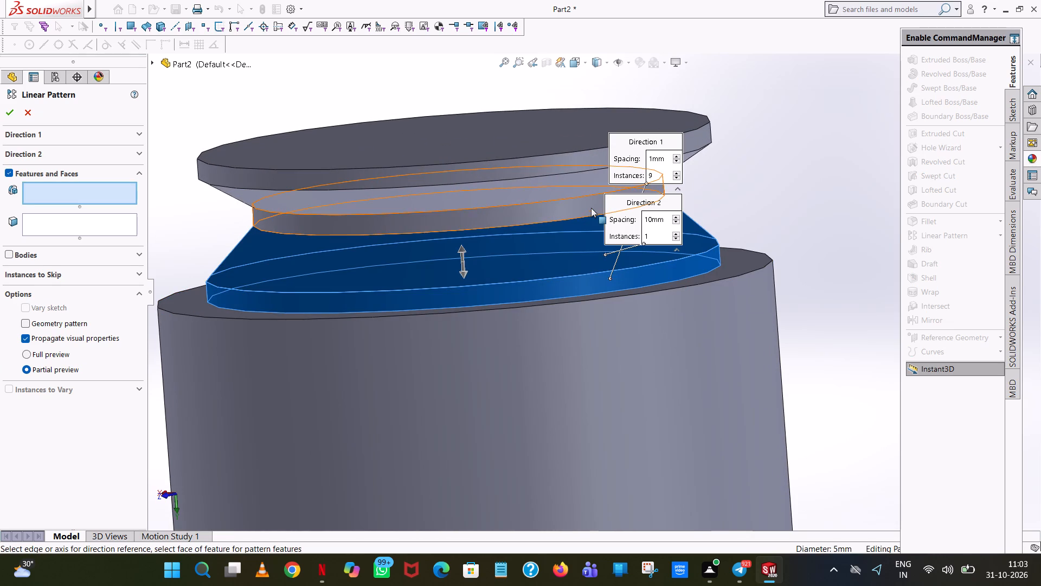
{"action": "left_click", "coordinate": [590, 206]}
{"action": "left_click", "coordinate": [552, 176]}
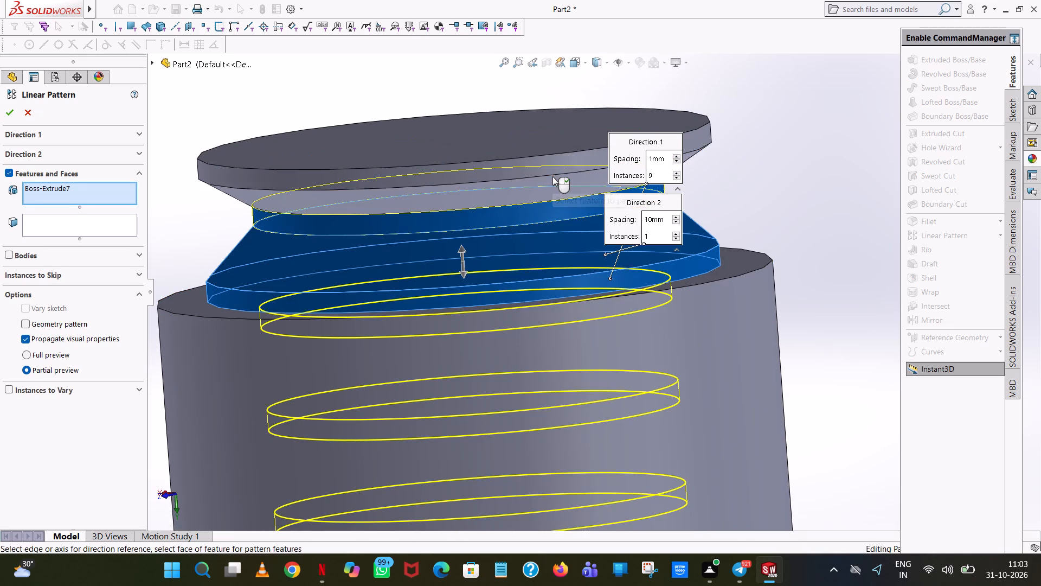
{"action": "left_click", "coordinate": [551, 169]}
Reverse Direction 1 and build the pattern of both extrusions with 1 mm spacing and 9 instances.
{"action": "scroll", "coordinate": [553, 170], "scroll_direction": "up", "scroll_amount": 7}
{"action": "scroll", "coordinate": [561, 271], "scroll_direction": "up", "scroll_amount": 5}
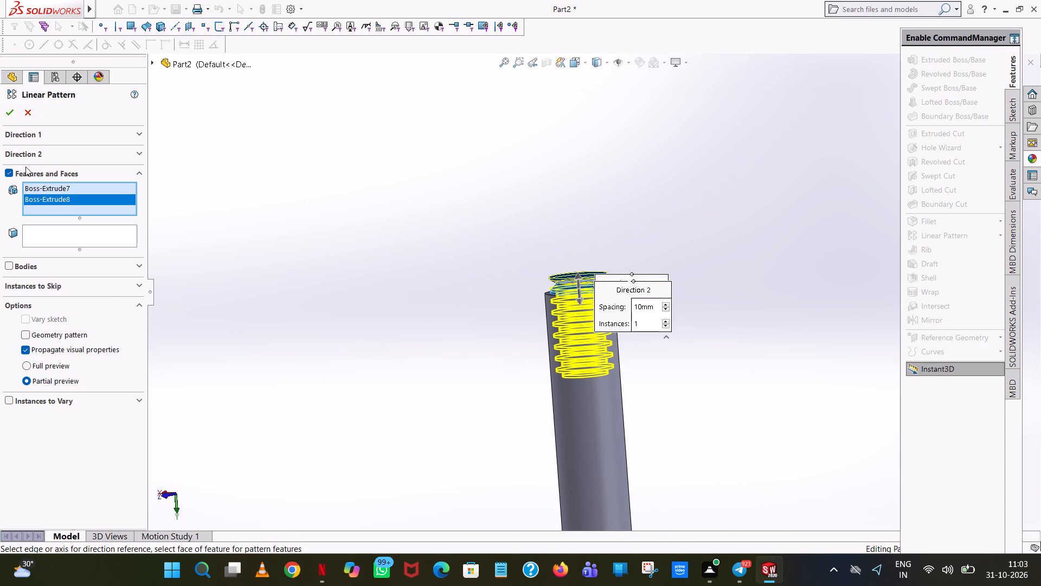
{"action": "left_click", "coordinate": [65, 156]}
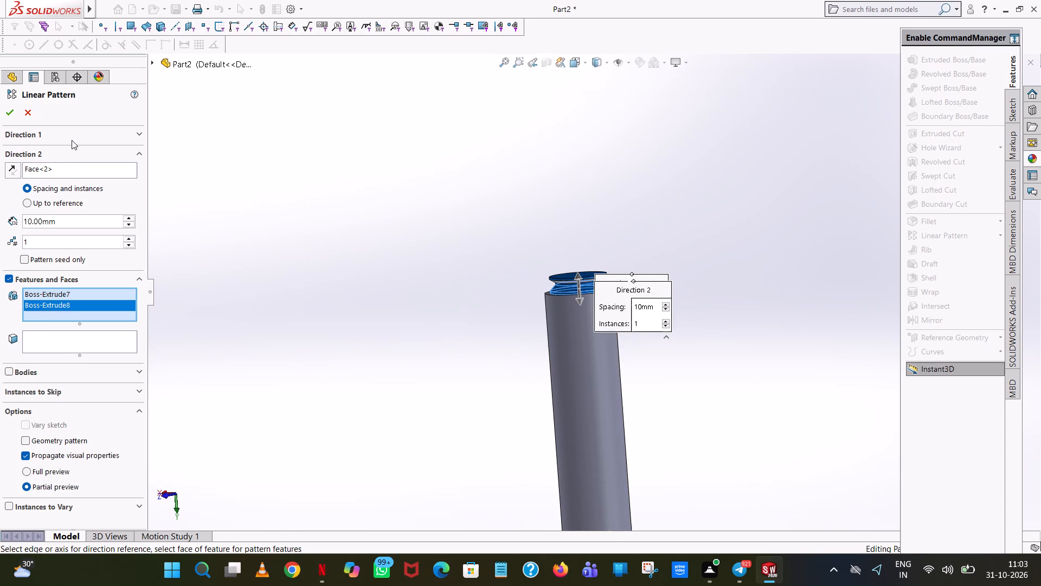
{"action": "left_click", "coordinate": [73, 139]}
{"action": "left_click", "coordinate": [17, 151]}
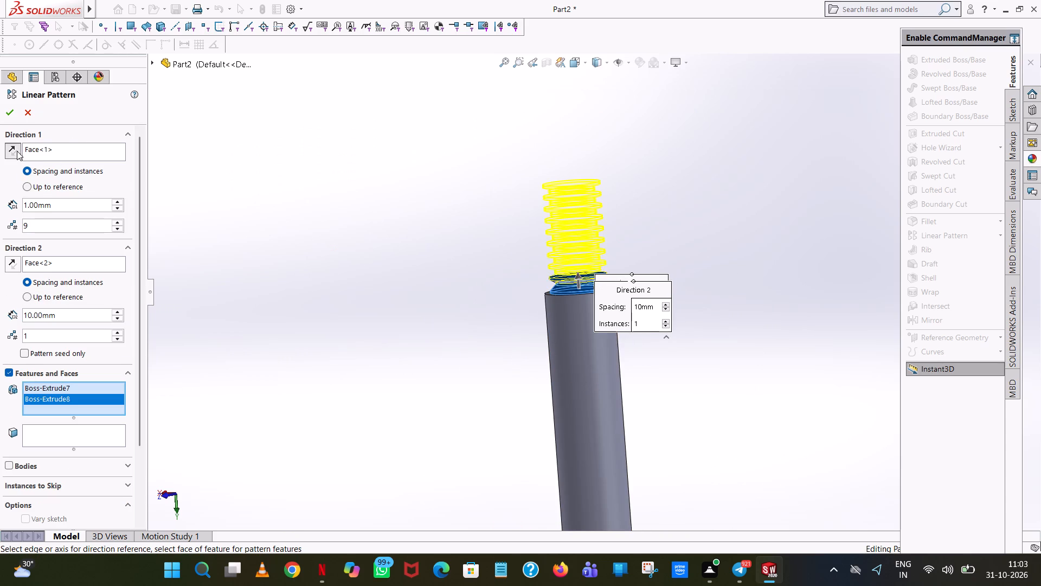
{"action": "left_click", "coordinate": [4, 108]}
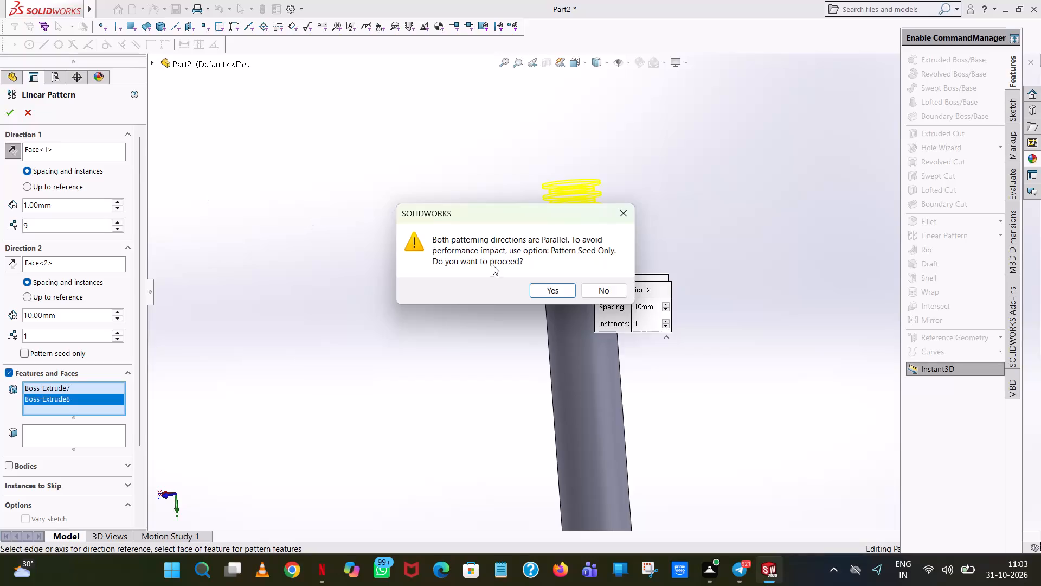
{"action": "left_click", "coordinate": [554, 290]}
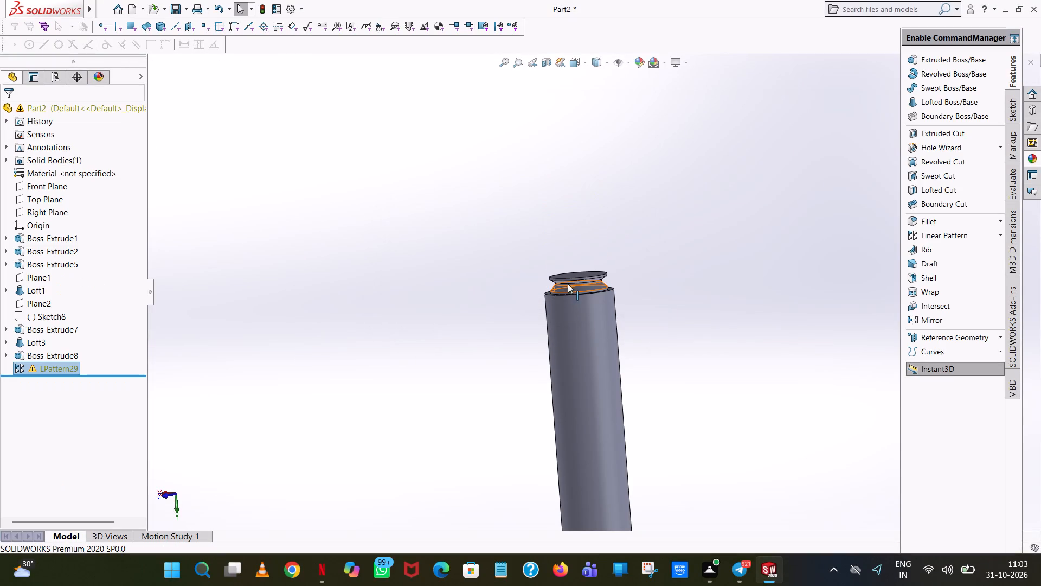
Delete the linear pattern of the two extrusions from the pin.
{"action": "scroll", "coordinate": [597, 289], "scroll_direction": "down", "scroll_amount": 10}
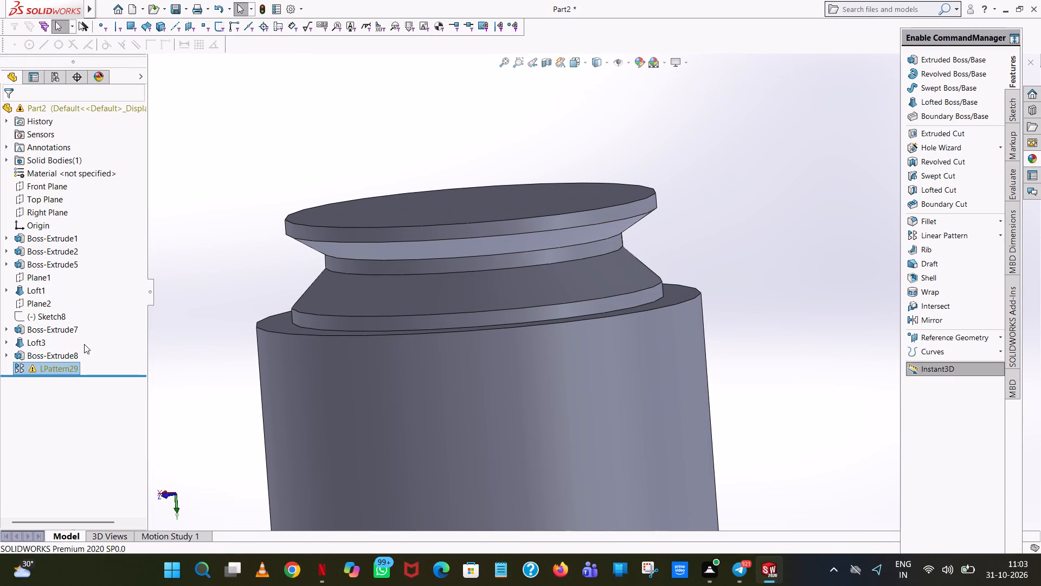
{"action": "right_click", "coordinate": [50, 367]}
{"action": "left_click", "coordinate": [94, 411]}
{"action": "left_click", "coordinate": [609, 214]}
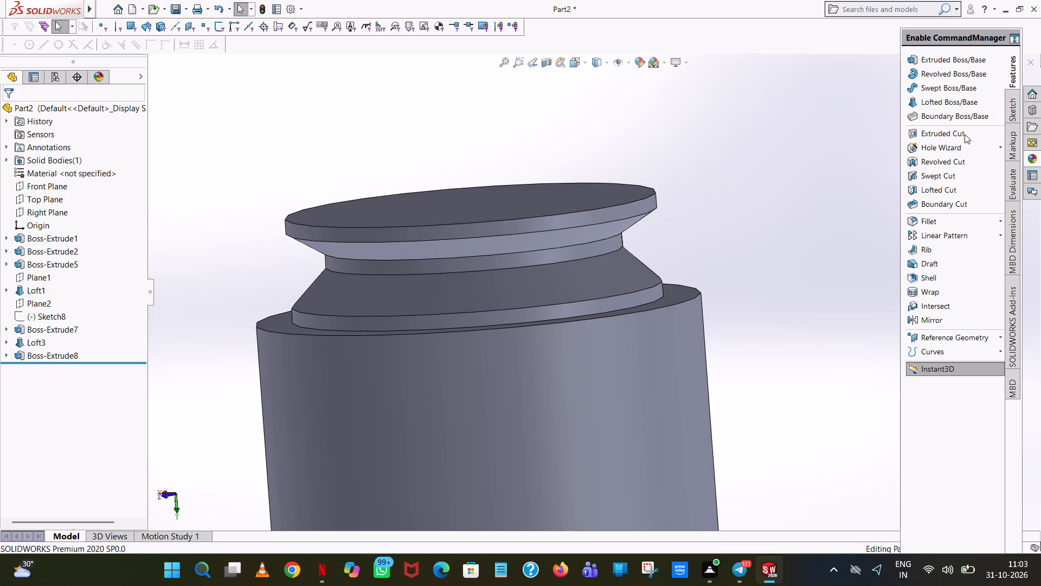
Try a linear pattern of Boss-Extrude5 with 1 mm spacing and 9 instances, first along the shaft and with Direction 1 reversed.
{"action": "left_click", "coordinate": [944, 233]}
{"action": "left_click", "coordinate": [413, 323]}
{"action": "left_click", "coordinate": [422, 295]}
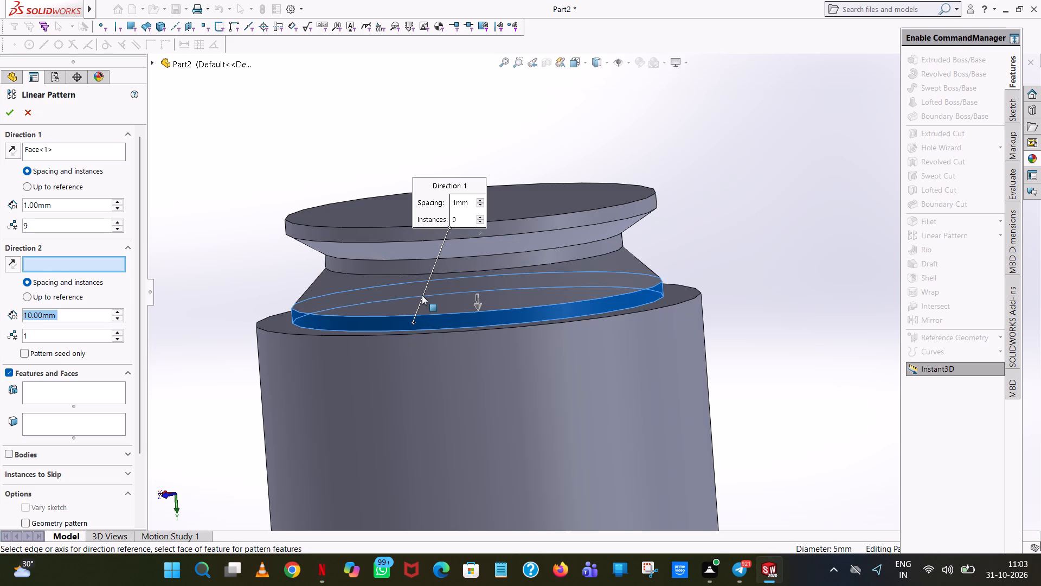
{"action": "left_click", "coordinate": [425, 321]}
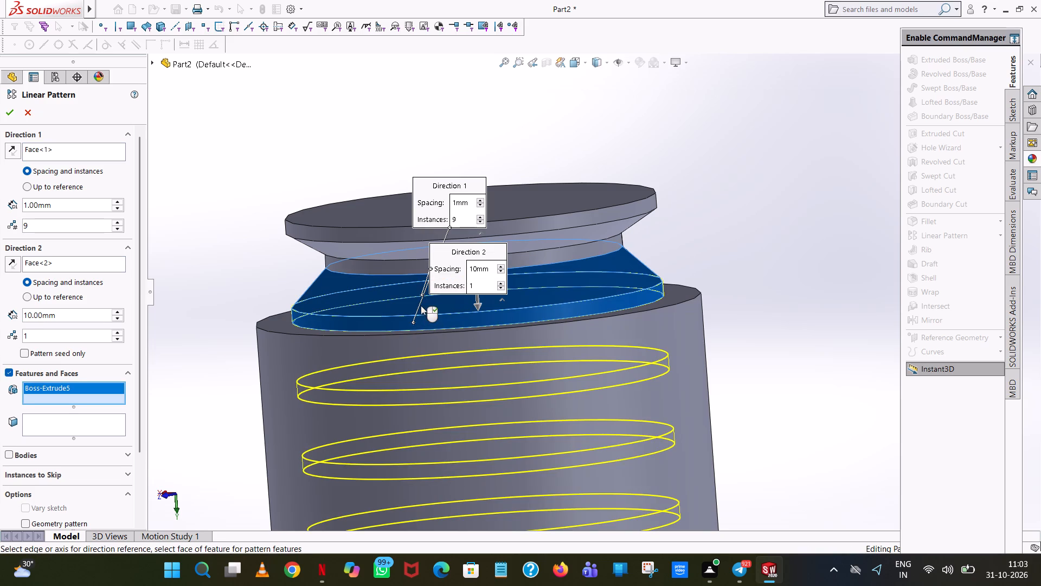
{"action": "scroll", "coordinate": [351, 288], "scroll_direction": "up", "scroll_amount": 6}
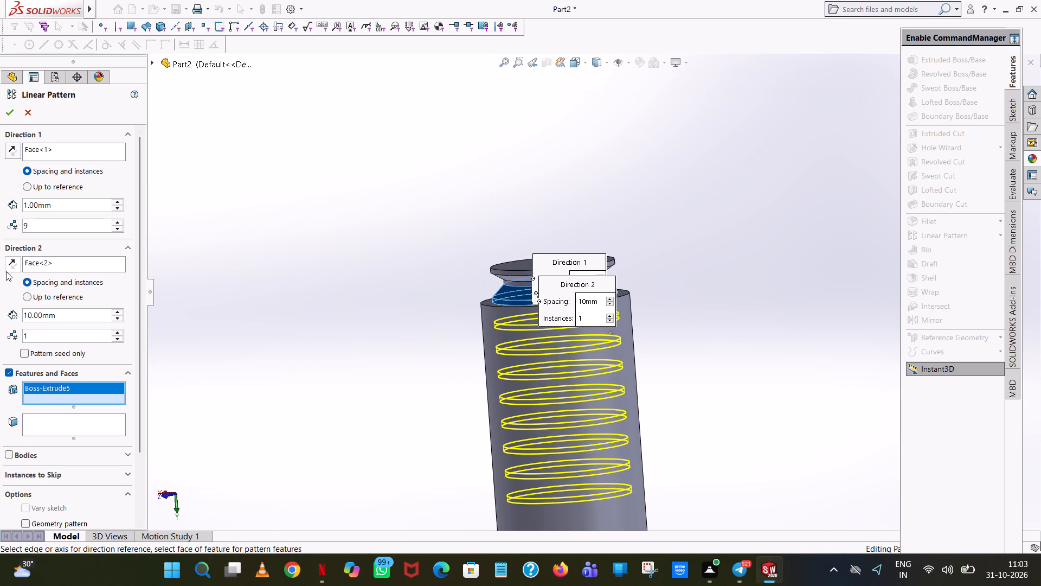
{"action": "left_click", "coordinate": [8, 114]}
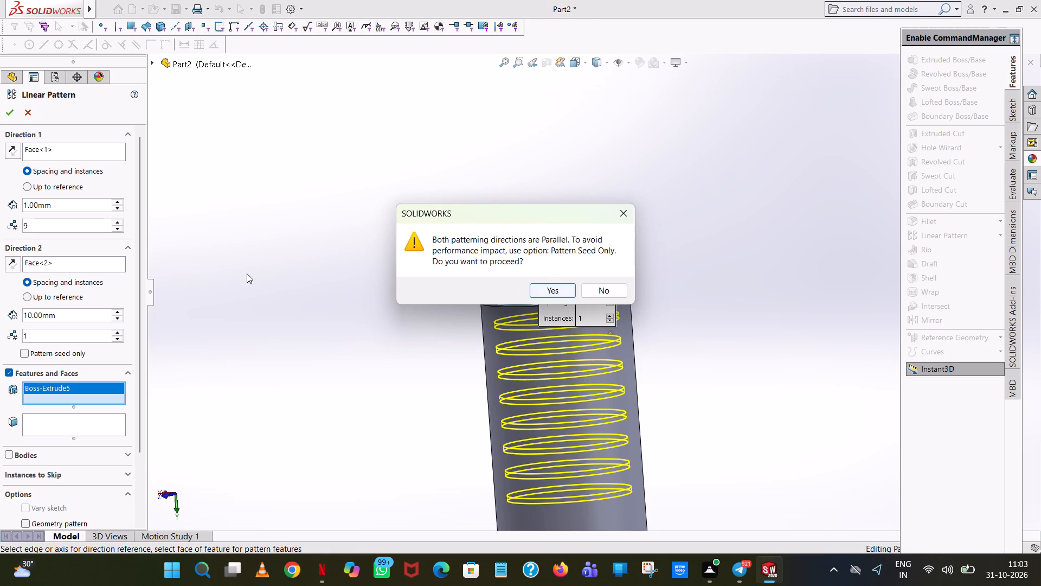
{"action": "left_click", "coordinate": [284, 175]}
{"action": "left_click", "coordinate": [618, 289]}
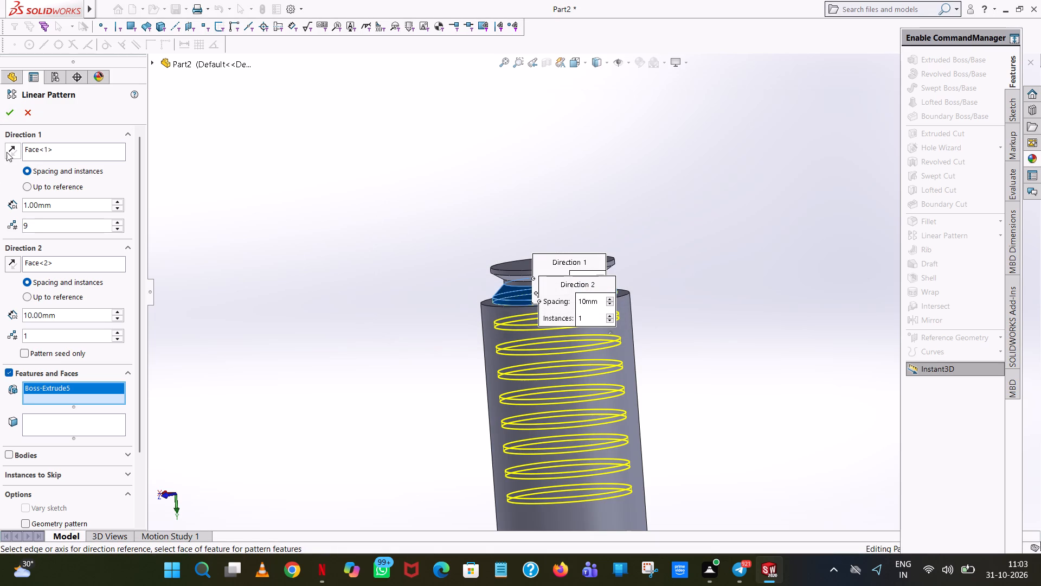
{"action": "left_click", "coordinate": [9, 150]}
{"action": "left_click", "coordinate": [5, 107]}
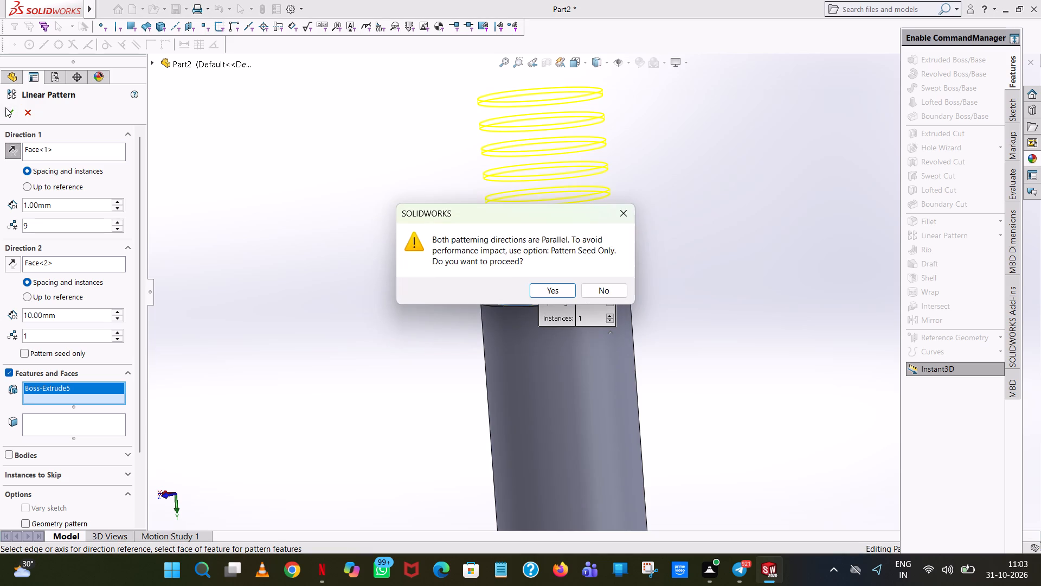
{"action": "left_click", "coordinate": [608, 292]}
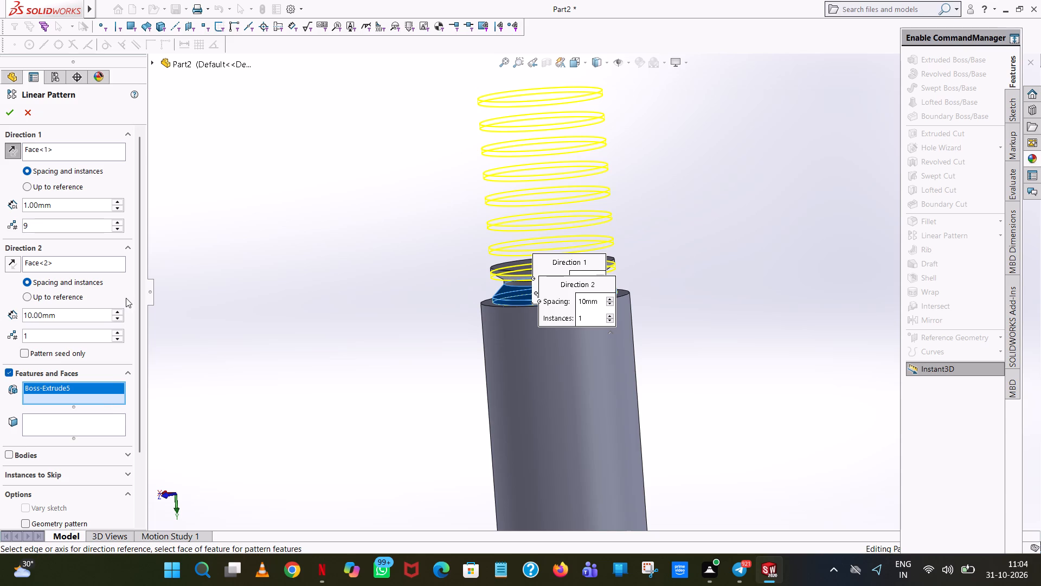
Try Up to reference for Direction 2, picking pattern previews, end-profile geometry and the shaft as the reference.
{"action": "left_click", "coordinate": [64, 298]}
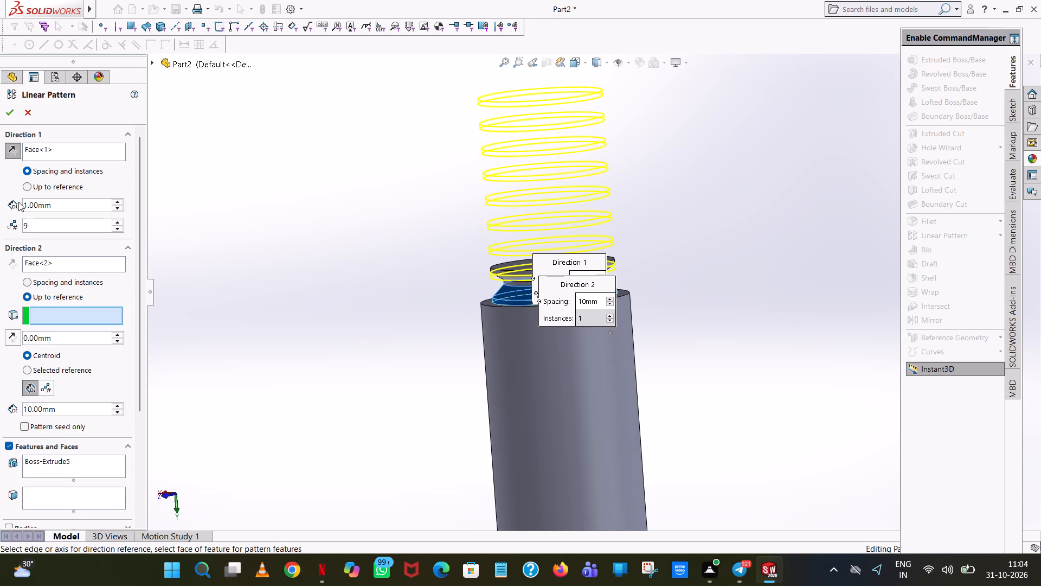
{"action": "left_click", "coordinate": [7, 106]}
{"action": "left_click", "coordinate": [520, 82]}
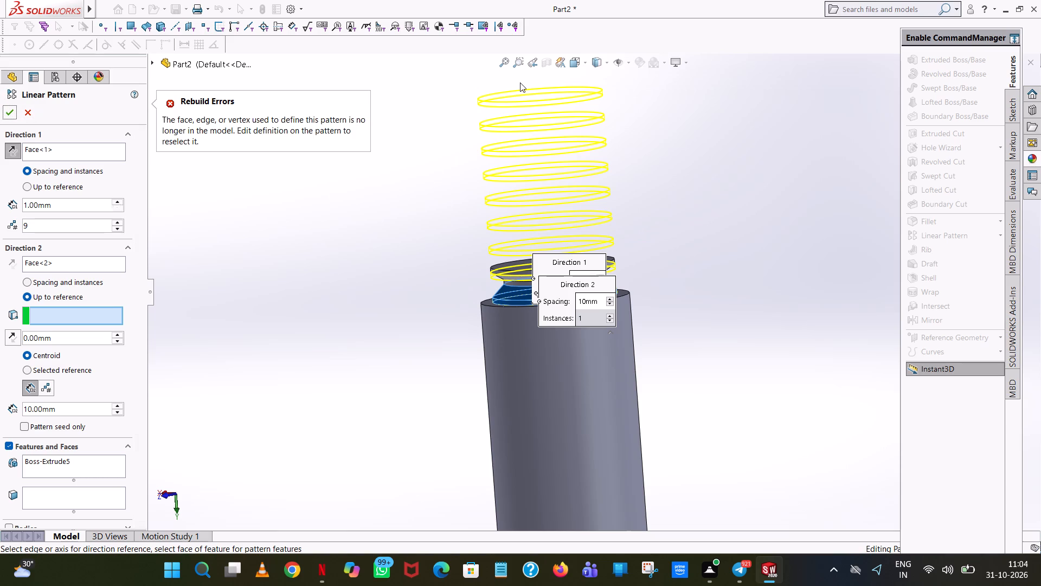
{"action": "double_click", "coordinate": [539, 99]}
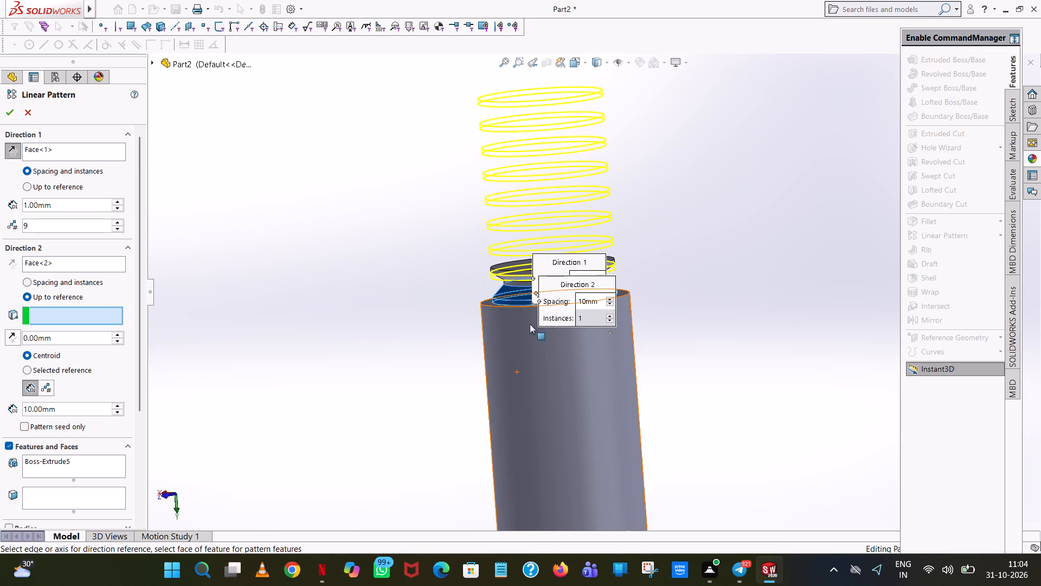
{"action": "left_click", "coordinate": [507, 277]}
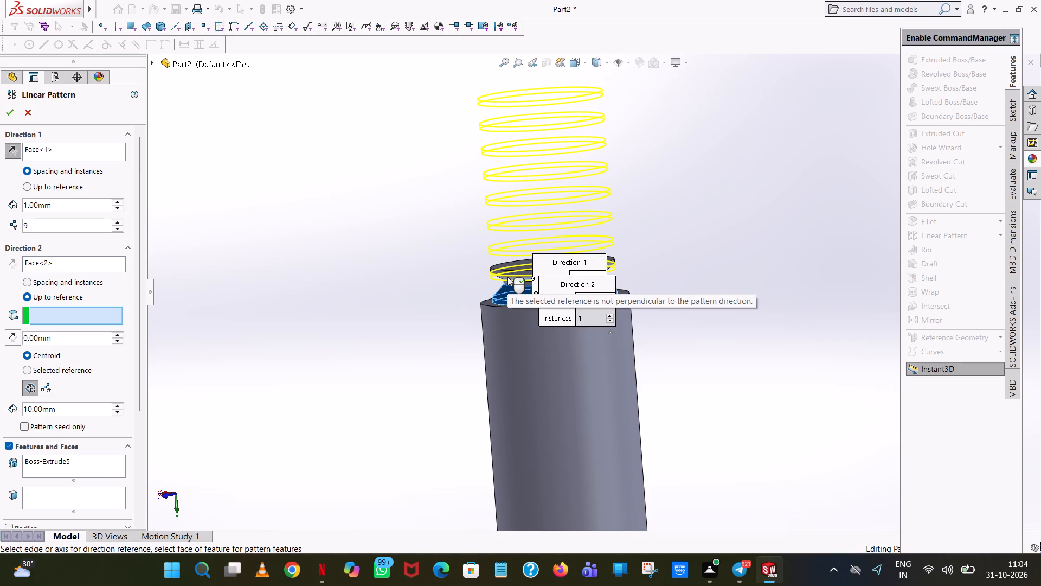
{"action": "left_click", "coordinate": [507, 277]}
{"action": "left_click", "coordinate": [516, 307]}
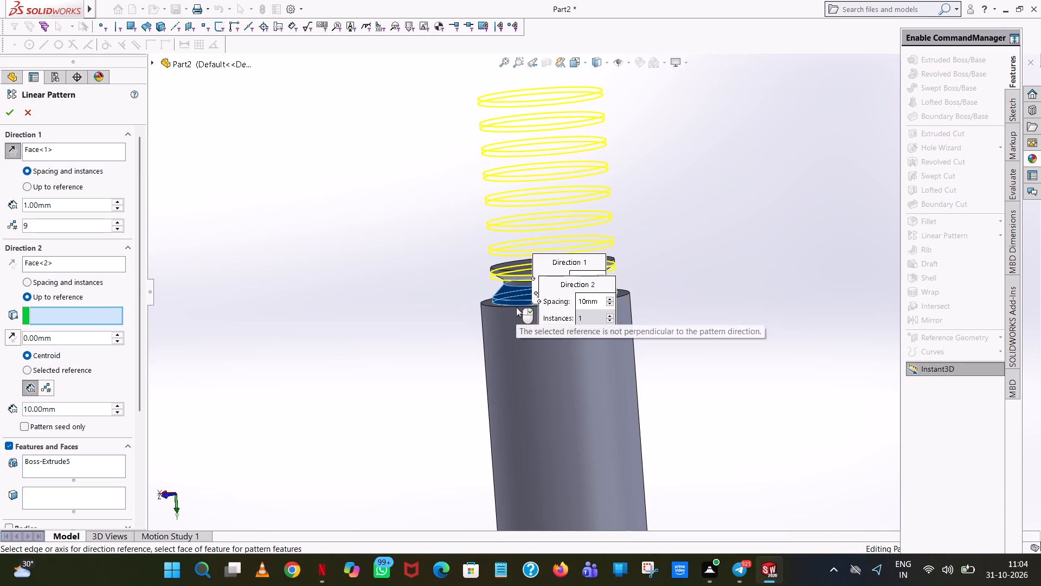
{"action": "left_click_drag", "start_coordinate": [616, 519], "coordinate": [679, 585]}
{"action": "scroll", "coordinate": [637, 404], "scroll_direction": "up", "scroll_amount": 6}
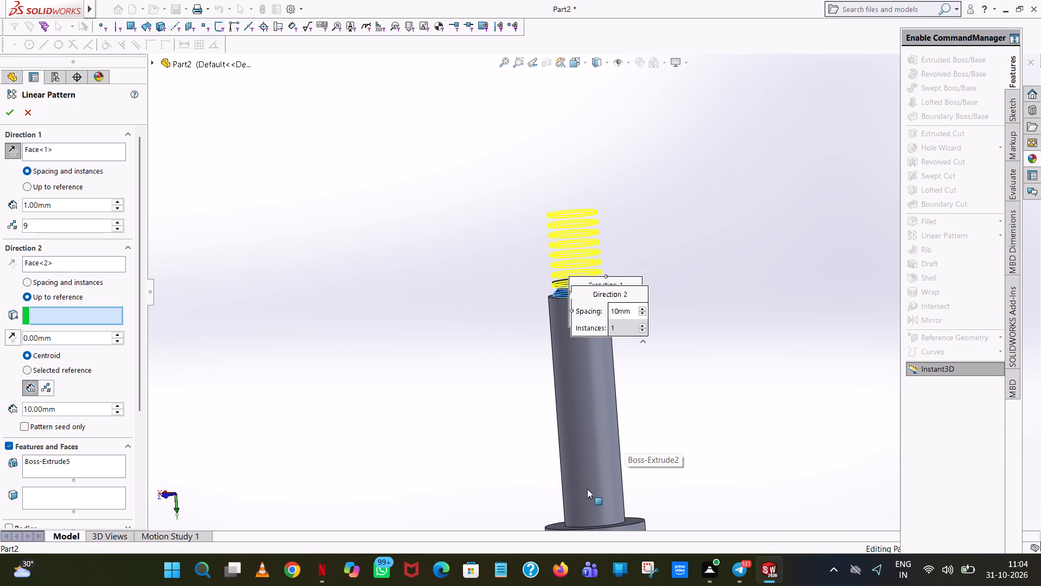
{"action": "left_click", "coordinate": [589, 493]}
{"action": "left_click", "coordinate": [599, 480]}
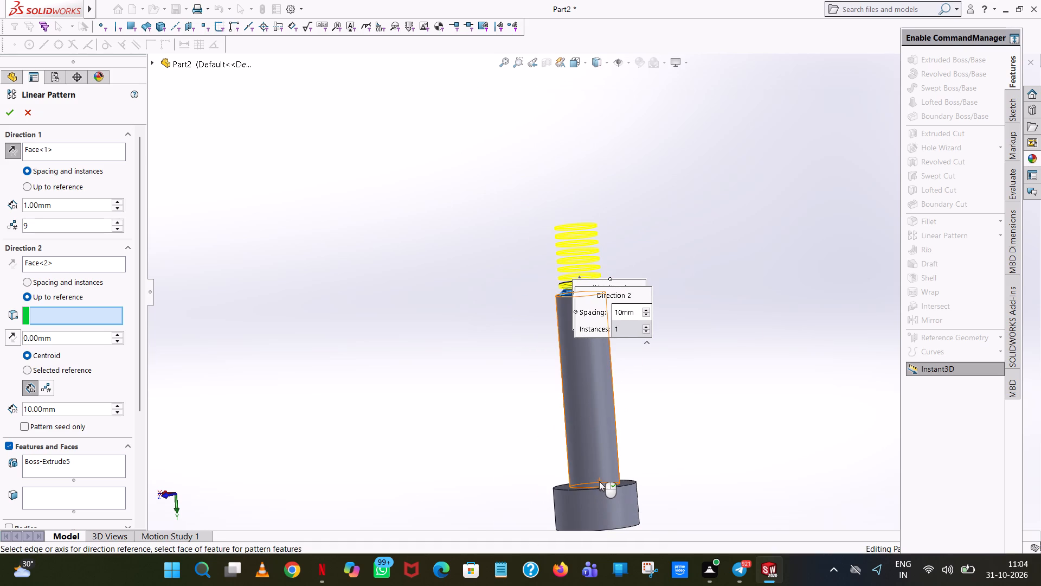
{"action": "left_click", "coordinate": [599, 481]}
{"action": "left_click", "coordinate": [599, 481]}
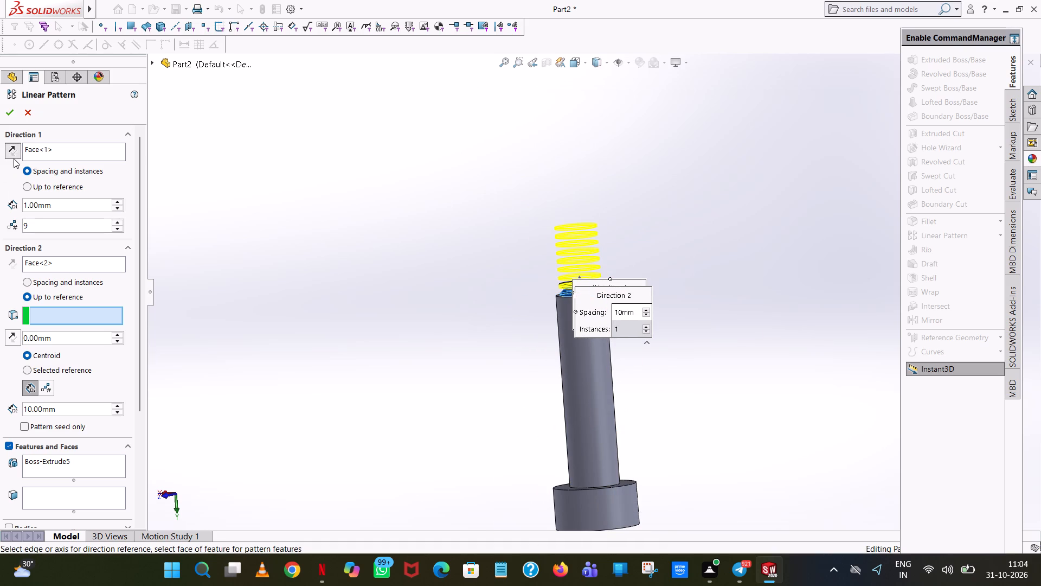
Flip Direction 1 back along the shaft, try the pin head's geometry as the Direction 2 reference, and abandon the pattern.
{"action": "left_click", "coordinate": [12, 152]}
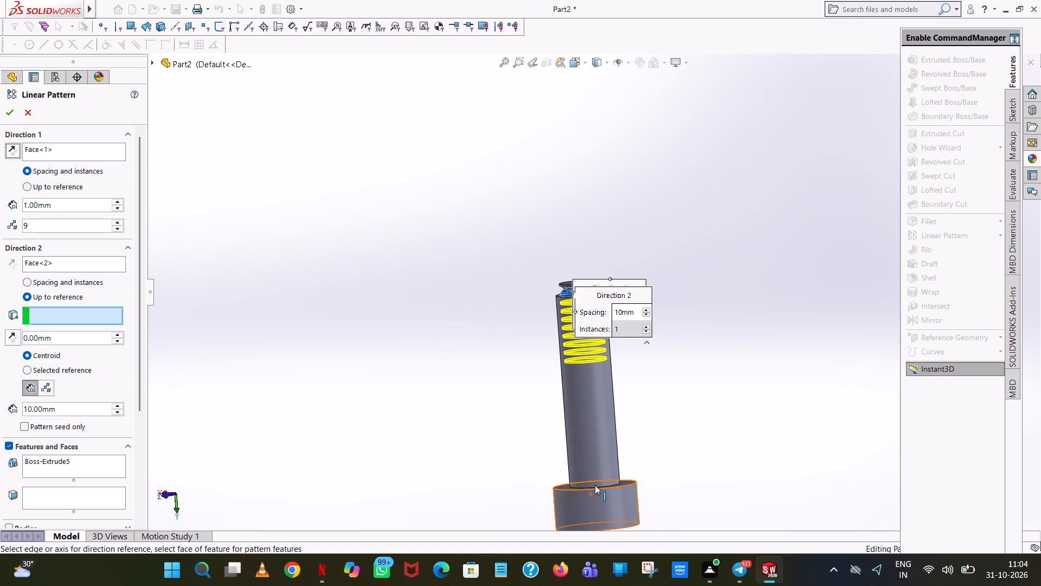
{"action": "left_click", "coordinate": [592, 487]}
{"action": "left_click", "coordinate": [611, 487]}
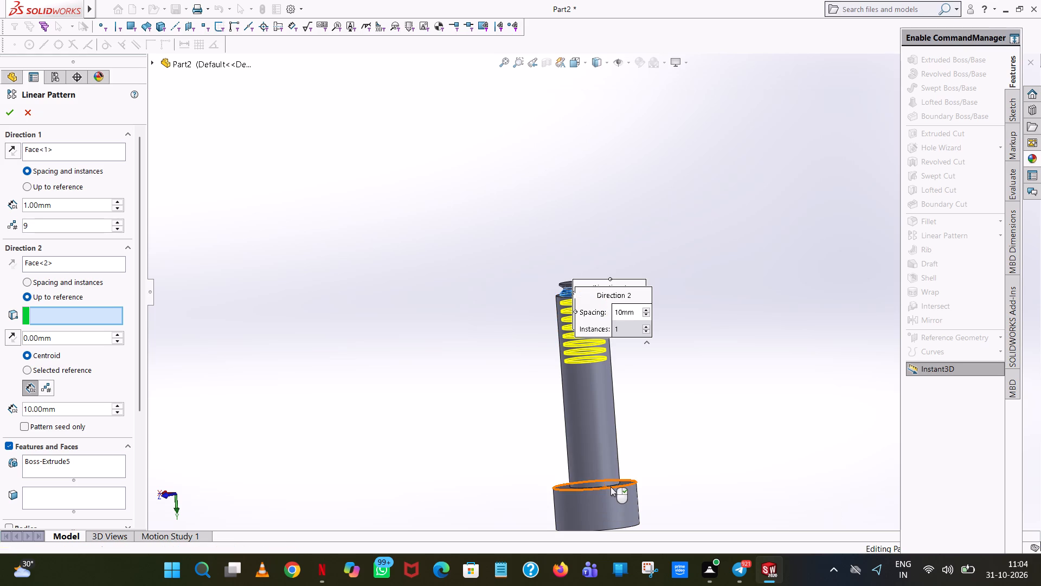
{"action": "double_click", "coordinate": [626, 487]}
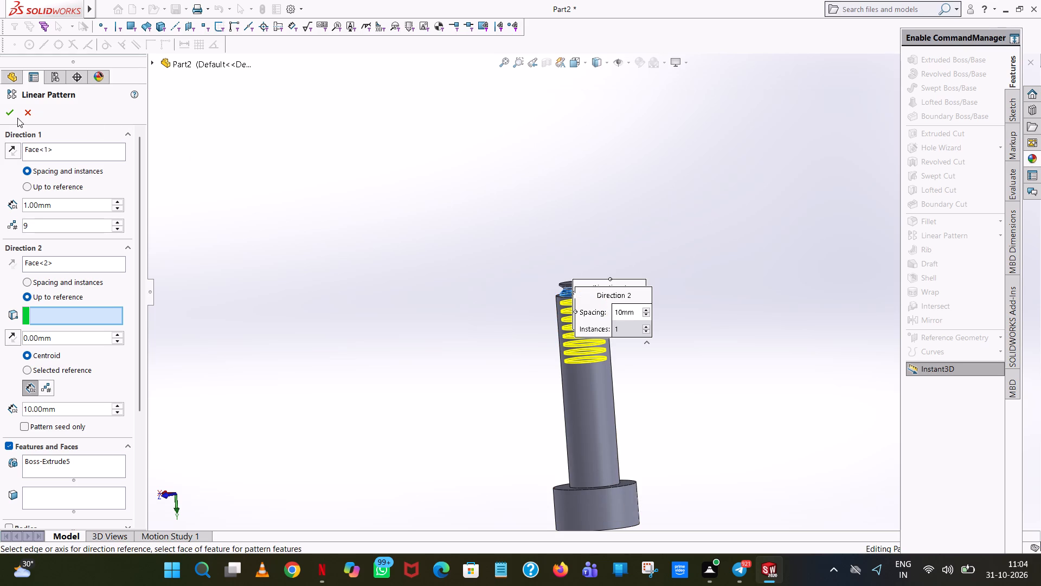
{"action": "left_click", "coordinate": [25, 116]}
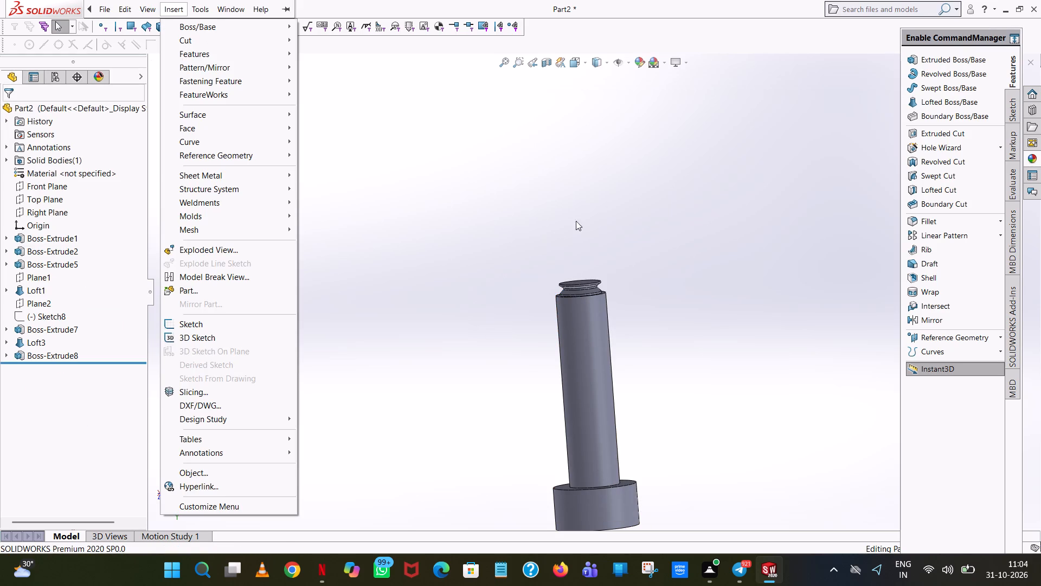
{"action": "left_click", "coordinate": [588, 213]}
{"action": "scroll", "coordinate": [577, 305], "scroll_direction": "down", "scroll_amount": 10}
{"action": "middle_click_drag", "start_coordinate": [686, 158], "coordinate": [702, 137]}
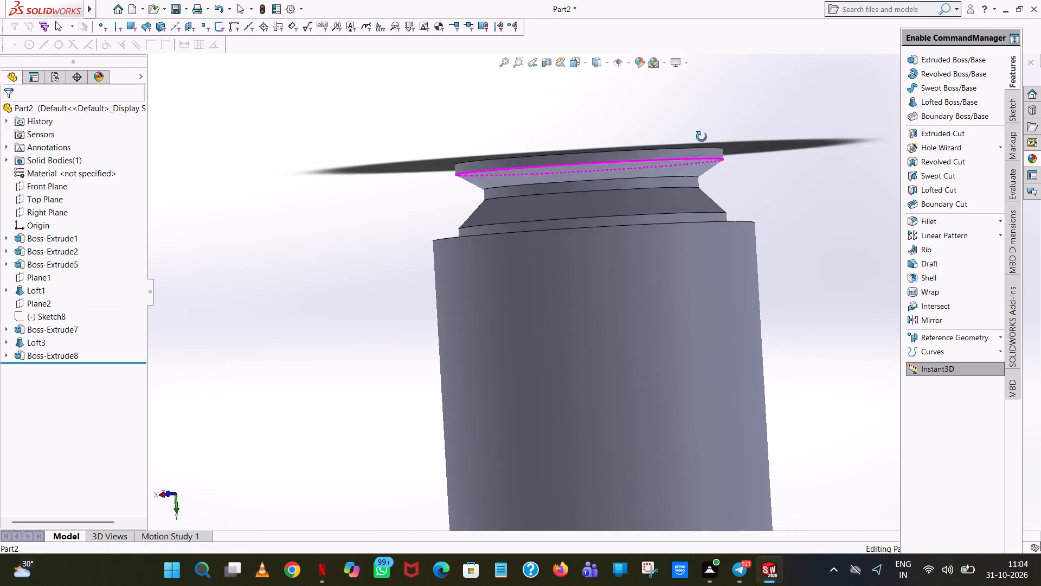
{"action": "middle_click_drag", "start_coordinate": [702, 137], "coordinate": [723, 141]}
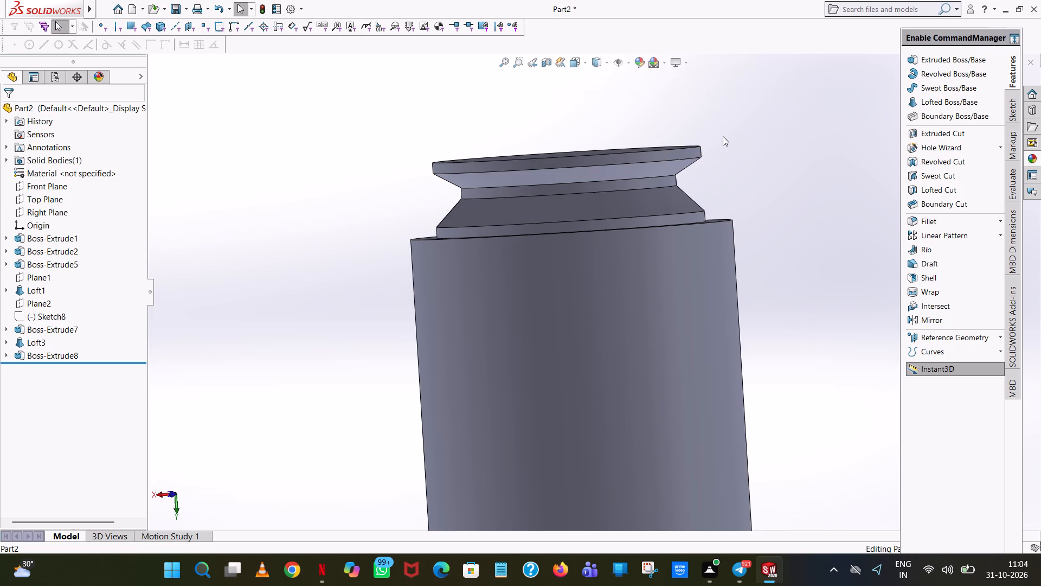
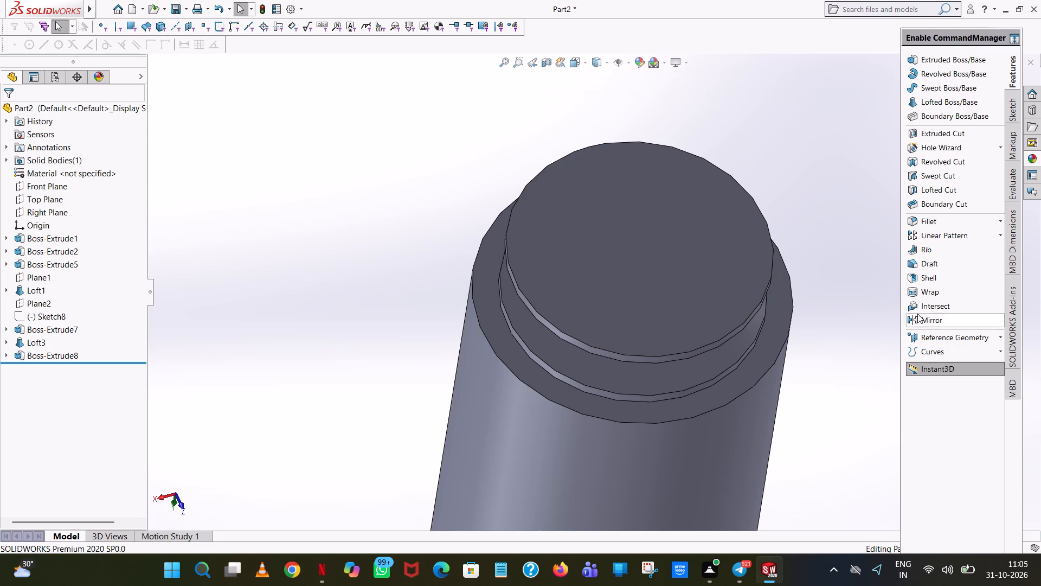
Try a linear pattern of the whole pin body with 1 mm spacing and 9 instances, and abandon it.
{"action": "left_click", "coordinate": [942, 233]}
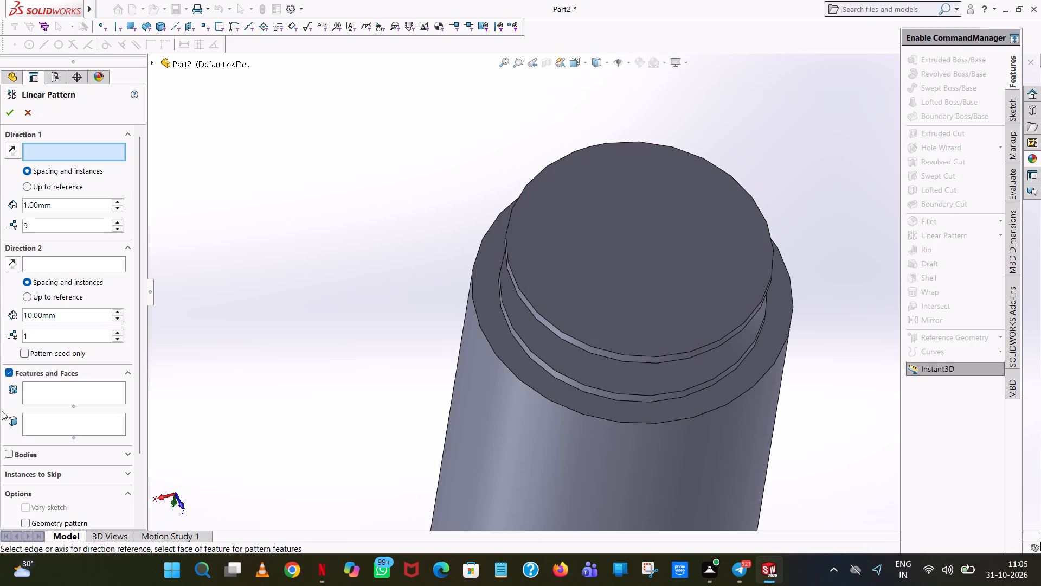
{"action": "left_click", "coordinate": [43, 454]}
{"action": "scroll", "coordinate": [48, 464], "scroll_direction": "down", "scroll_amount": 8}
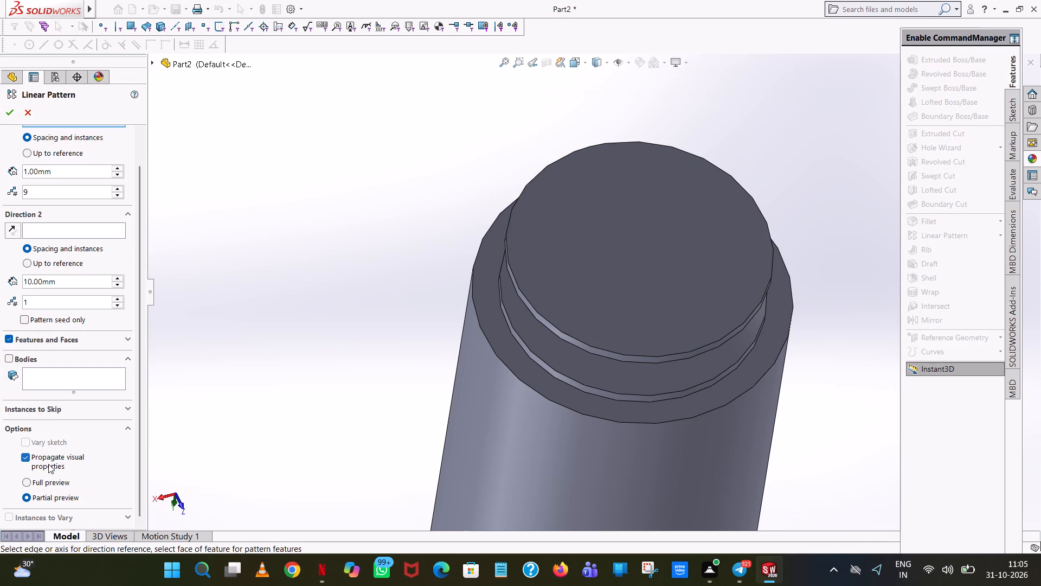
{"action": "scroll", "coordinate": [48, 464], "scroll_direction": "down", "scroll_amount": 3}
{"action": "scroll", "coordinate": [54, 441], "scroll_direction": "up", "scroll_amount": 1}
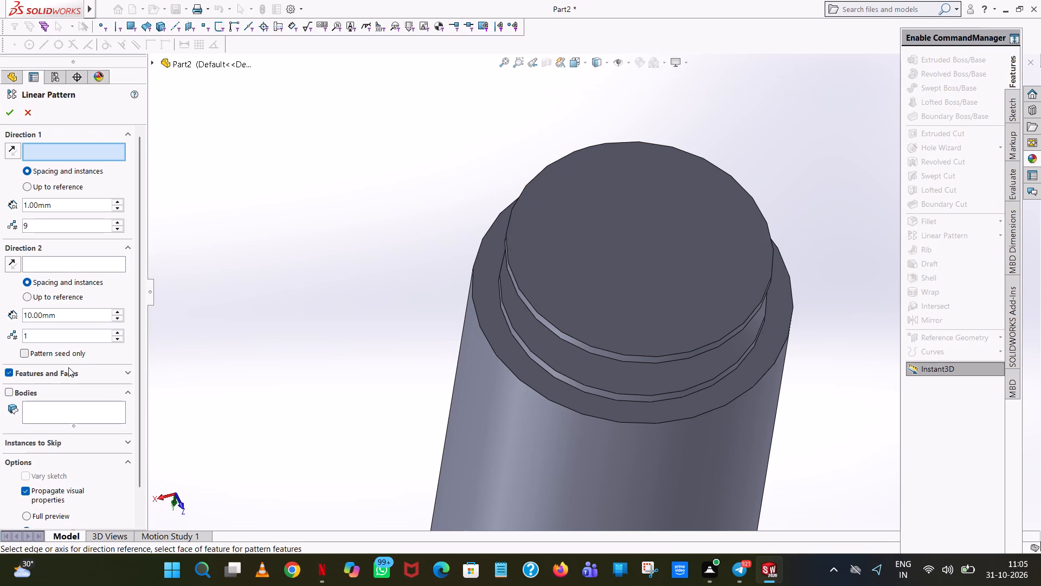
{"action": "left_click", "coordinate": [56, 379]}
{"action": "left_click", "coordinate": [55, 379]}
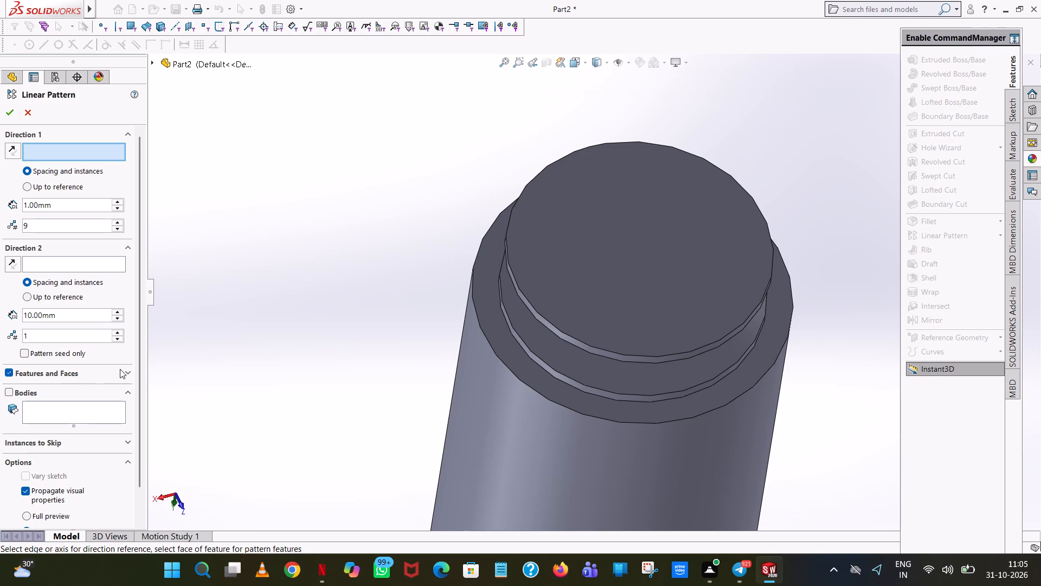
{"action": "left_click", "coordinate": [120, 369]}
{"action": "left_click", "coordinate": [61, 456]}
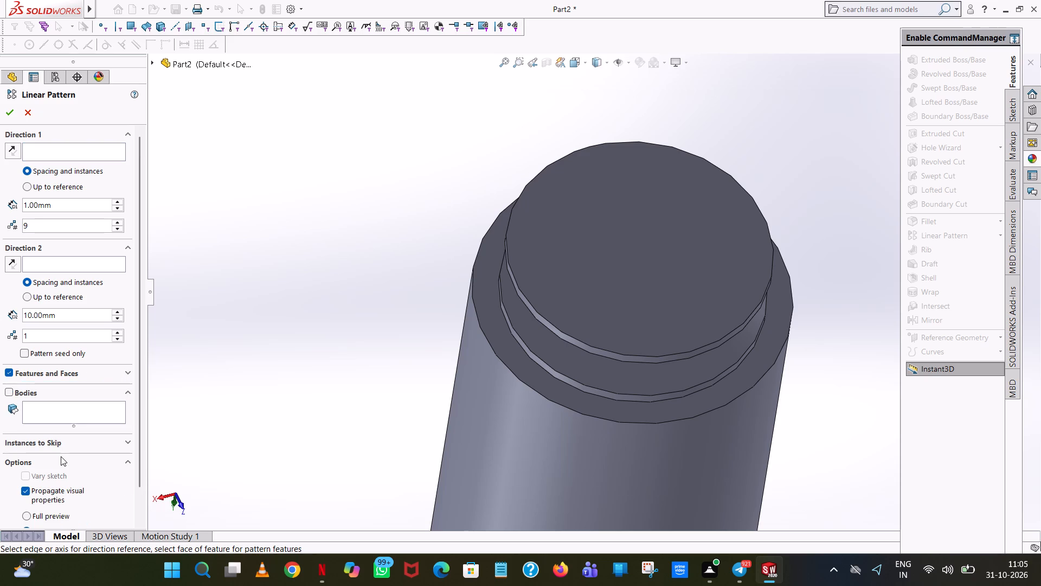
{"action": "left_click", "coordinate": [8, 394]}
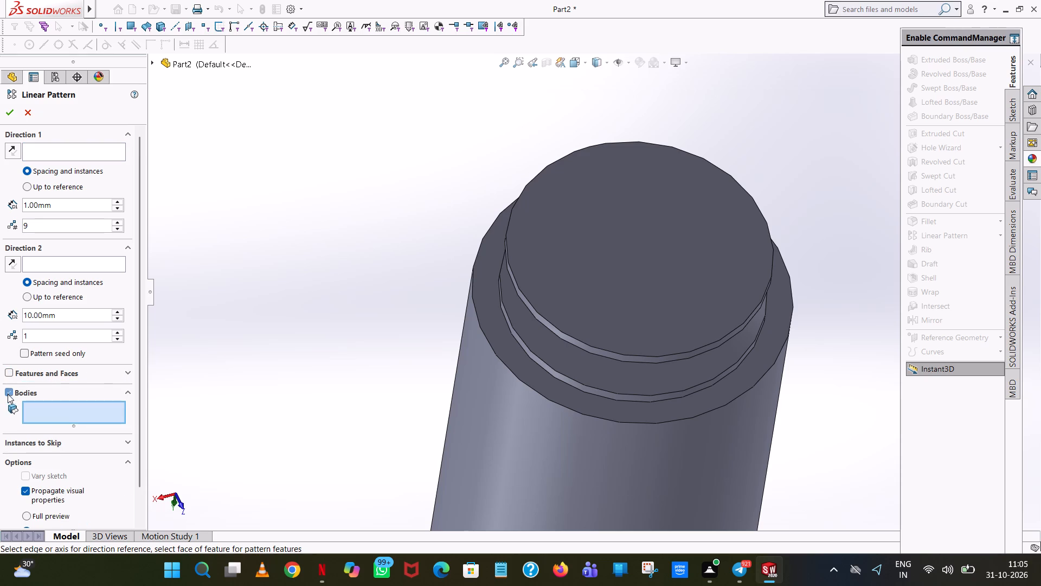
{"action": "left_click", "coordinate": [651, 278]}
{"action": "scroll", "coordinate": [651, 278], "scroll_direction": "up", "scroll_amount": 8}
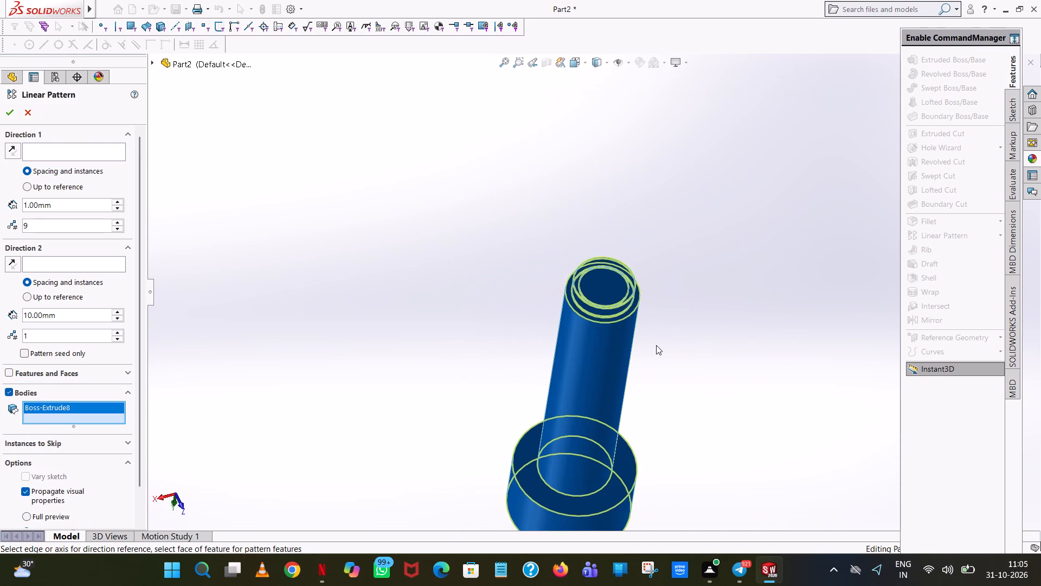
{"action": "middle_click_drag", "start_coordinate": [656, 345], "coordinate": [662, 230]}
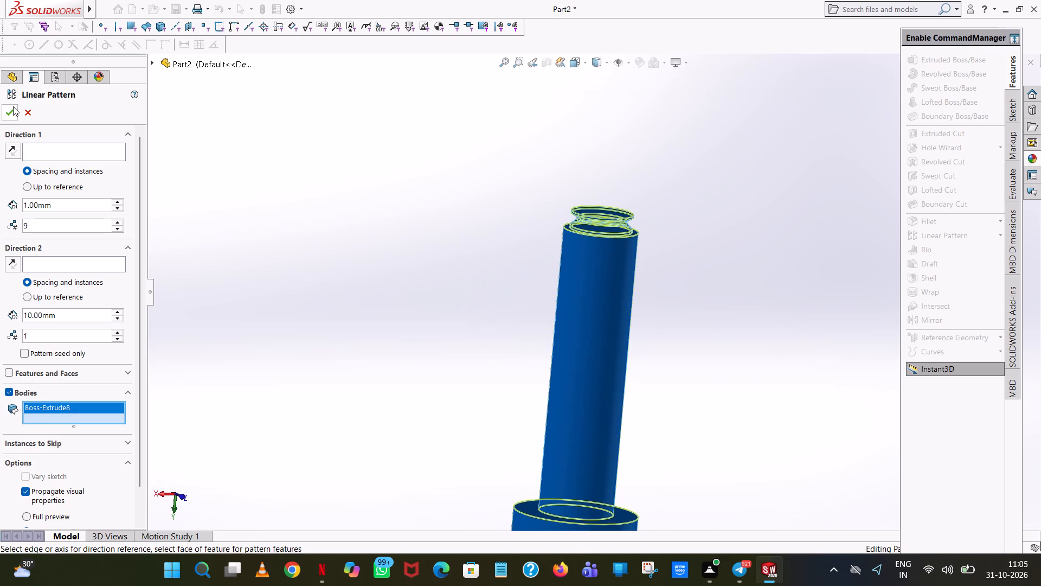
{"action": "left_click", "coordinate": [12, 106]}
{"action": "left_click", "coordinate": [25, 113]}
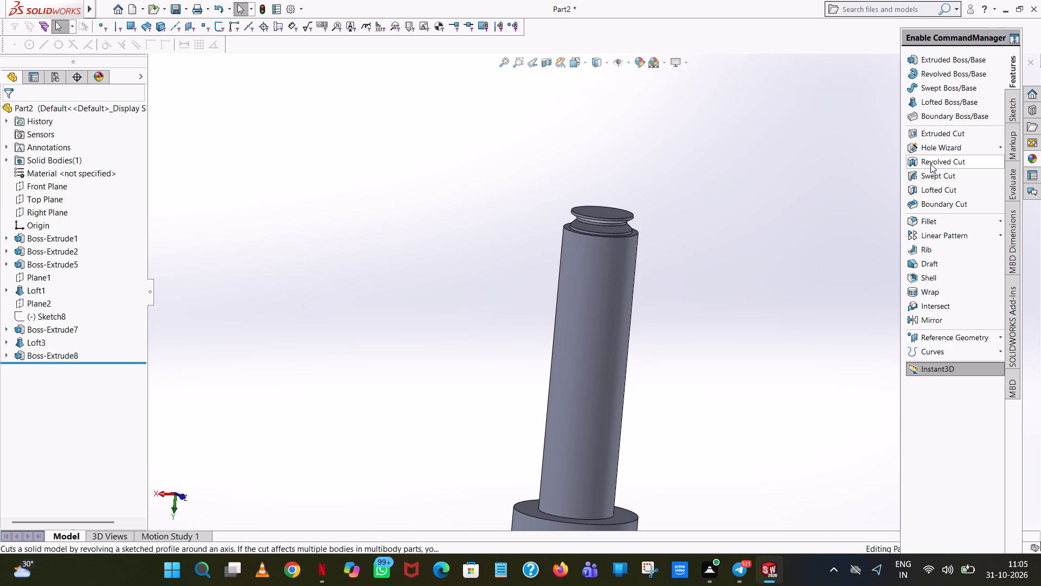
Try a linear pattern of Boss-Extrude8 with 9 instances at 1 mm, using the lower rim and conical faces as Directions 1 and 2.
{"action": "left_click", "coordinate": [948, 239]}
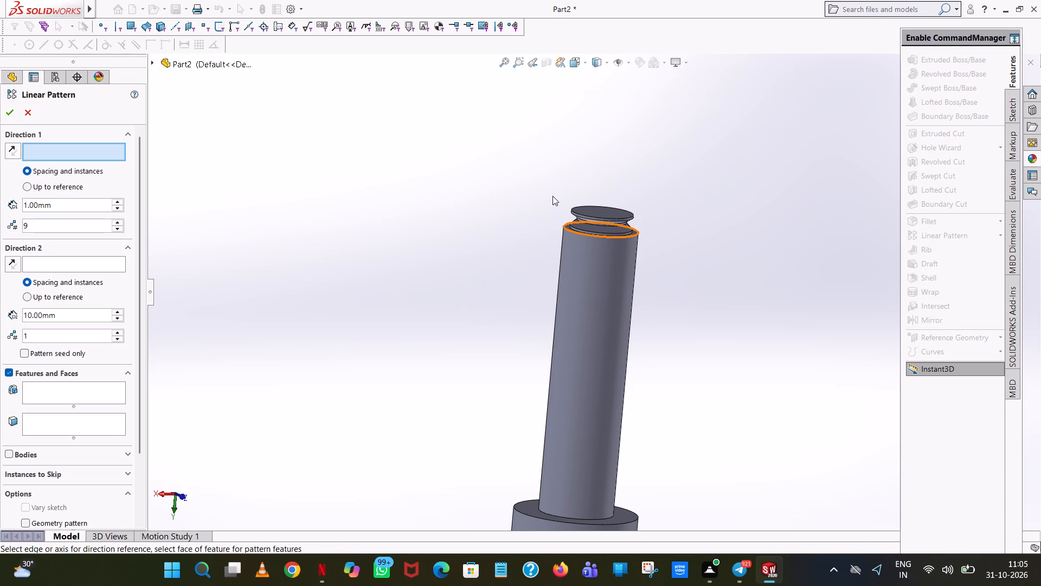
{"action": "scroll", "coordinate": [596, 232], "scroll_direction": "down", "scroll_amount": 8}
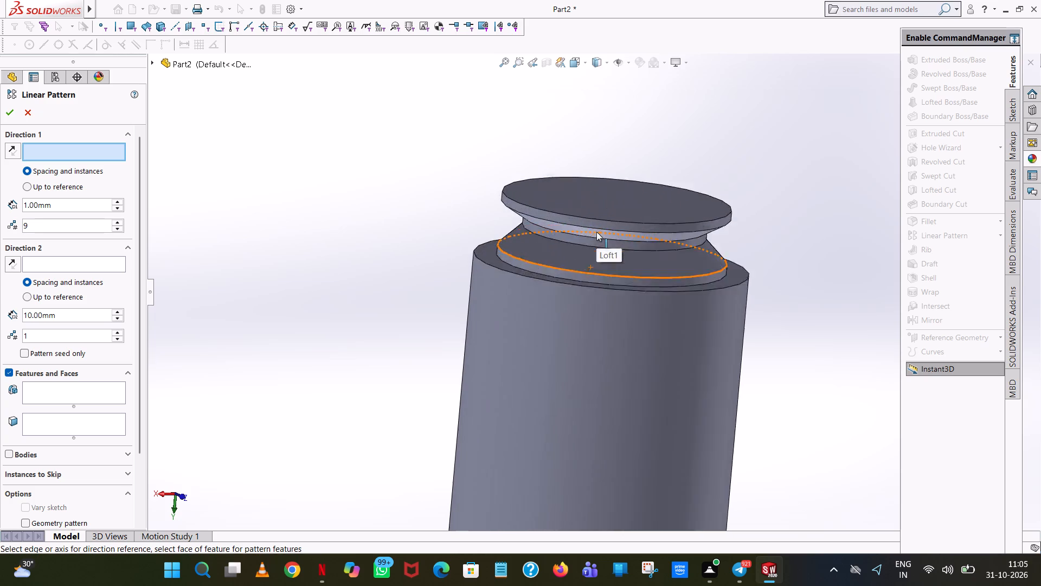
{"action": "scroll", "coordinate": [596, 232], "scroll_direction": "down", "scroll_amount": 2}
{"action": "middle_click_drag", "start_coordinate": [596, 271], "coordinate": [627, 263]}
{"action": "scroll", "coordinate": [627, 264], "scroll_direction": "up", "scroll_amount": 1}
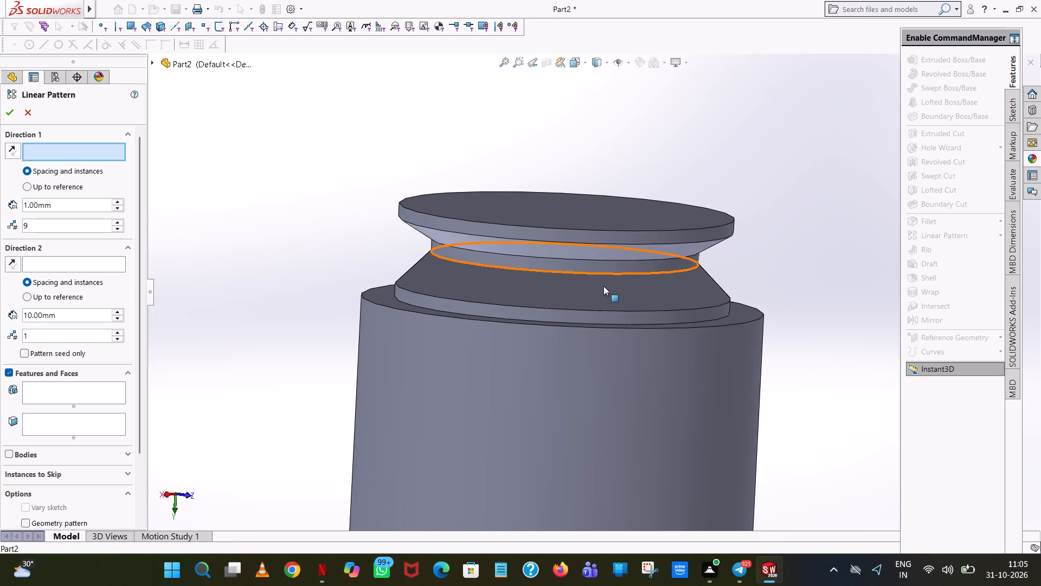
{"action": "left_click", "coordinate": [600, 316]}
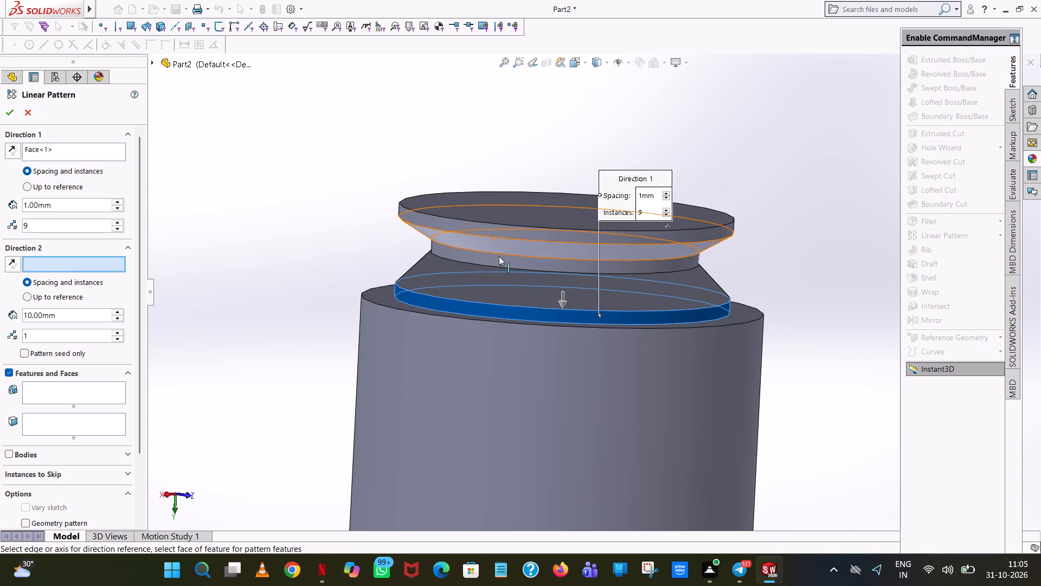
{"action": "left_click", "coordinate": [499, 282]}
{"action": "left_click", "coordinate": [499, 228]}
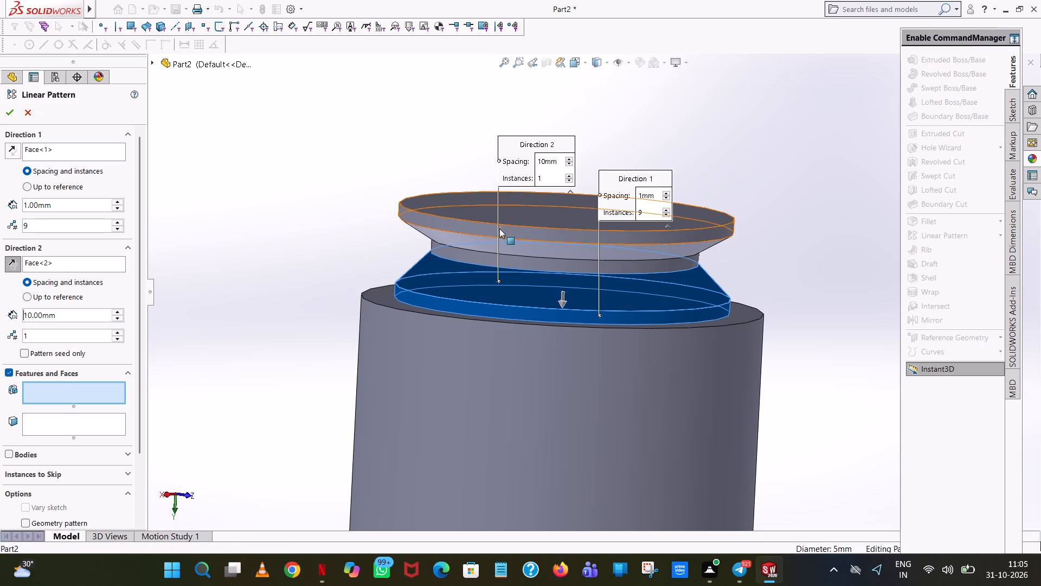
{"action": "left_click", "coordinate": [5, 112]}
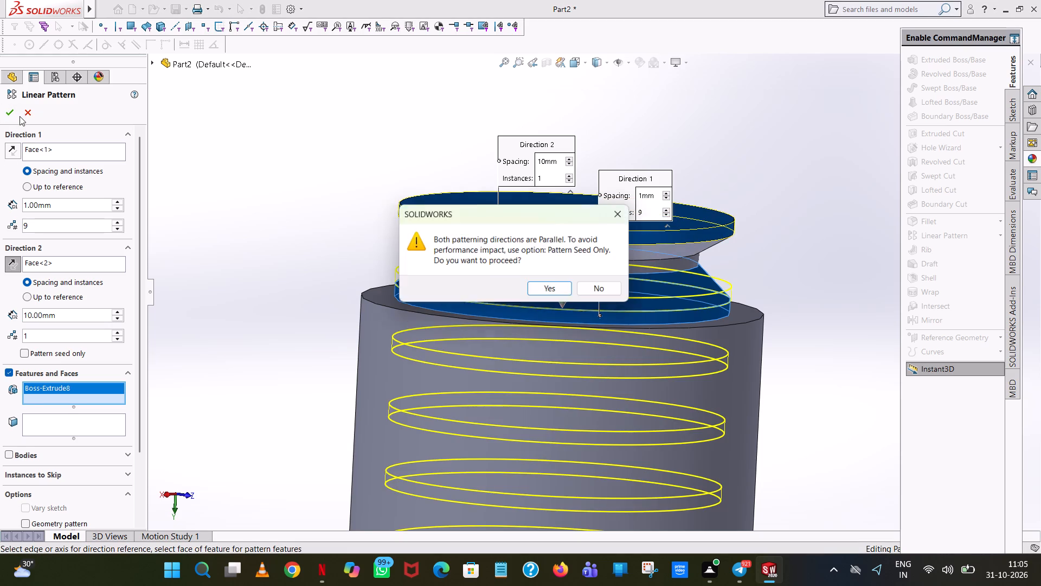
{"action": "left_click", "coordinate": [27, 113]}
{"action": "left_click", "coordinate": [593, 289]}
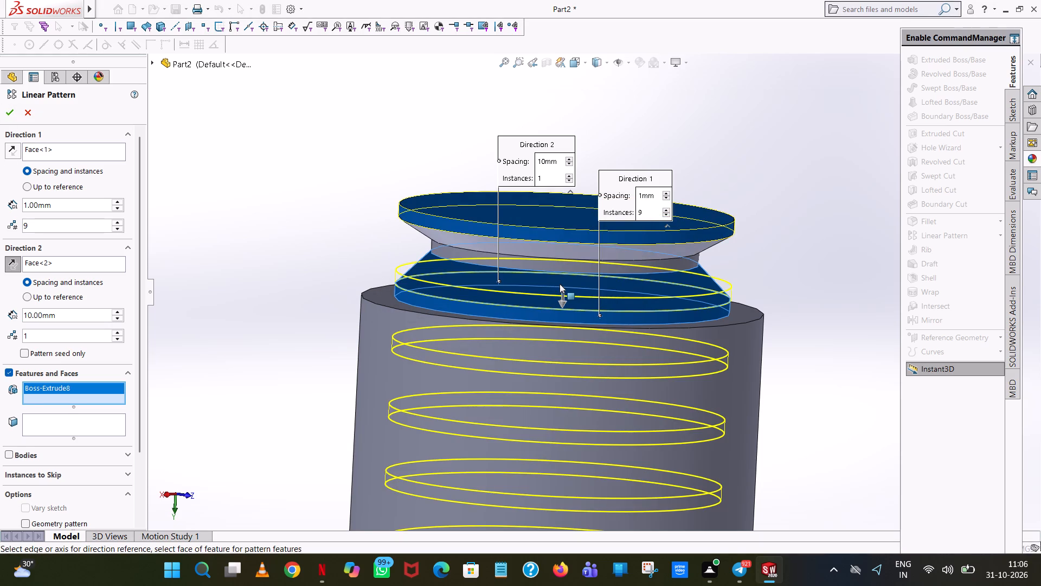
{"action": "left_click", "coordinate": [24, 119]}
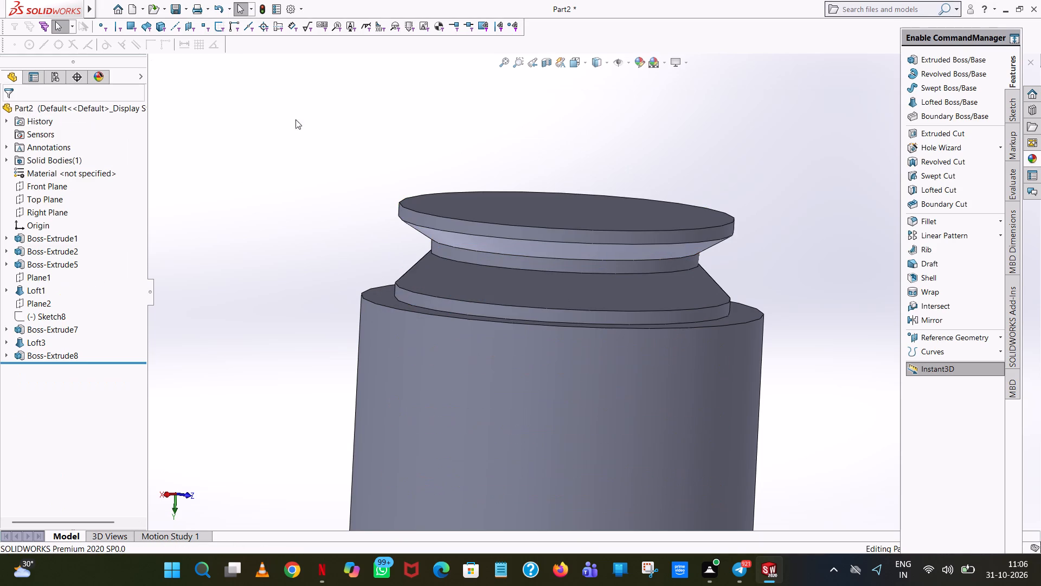
Create a reference plane offset 0.50 mm above the flat top face of the pin's stepped end.
{"action": "scroll", "coordinate": [613, 147], "scroll_direction": "up", "scroll_amount": 2}
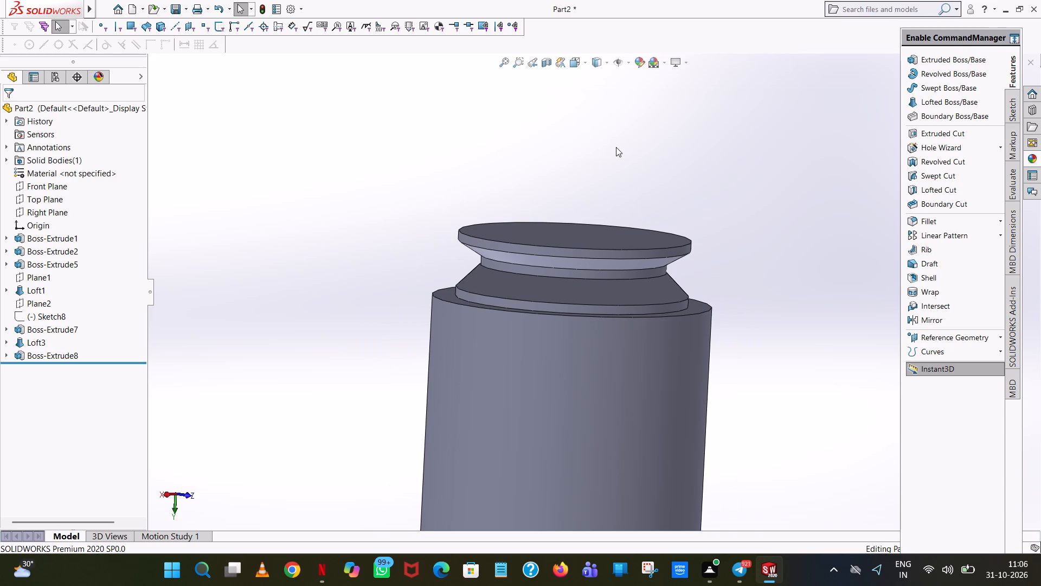
{"action": "scroll", "coordinate": [647, 139], "scroll_direction": "up", "scroll_amount": 1}
{"action": "middle_click_drag", "start_coordinate": [653, 153], "coordinate": [681, 284]}
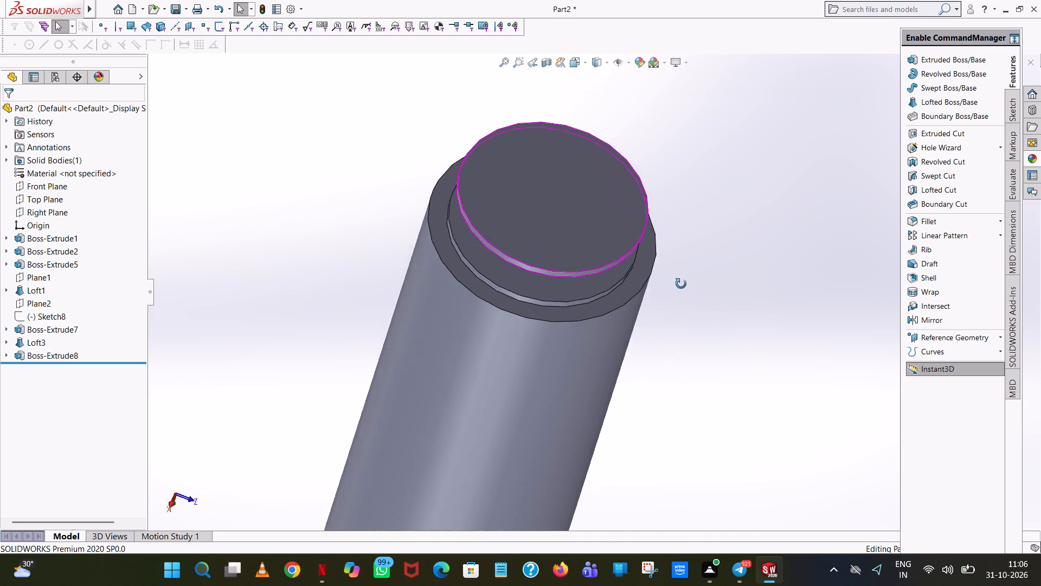
{"action": "middle_click_drag", "start_coordinate": [681, 284], "coordinate": [682, 146]}
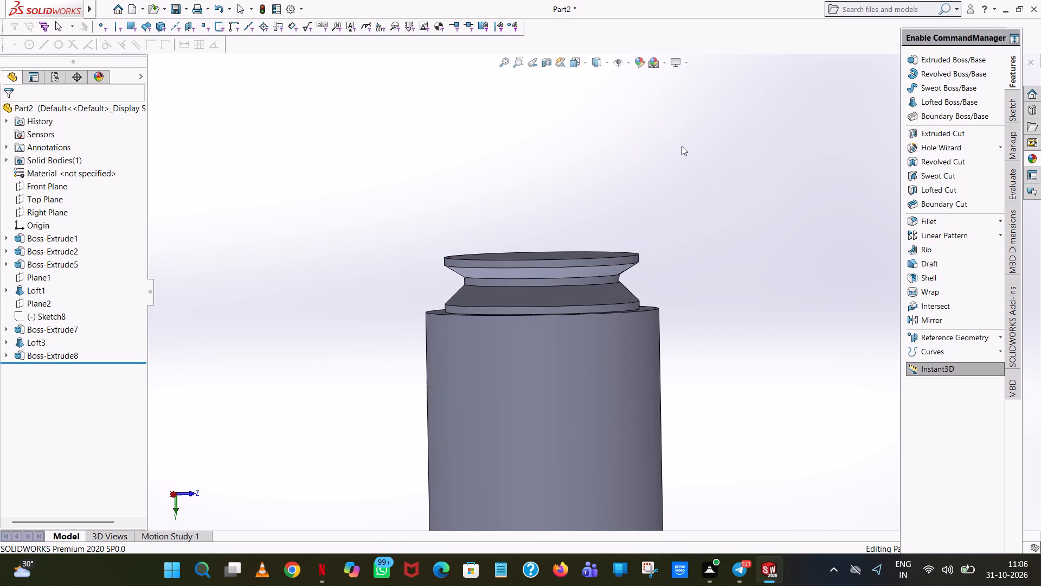
{"action": "left_click", "coordinate": [989, 335]}
{"action": "left_click", "coordinate": [984, 335]}
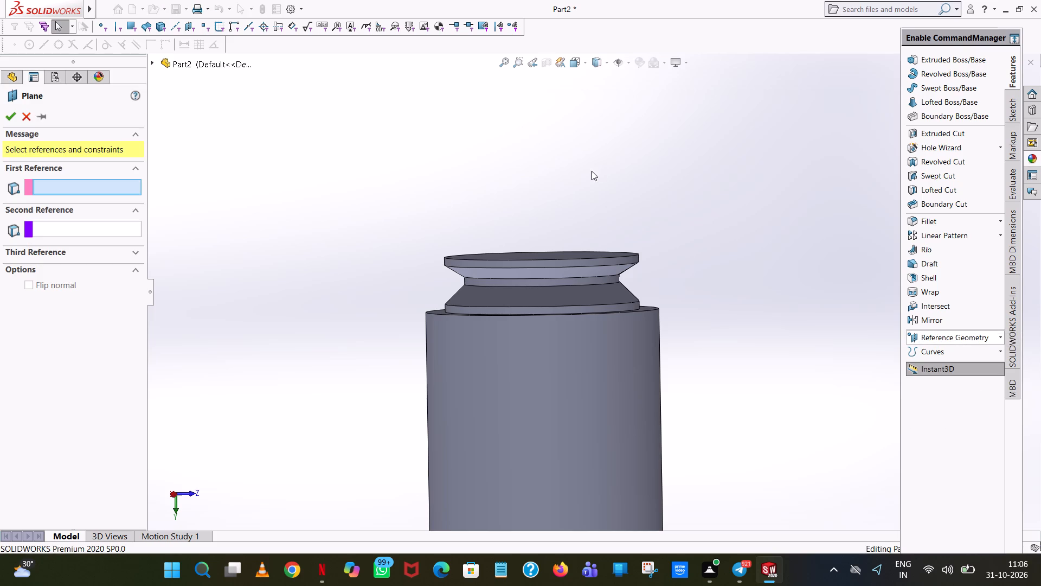
{"action": "middle_click_drag", "start_coordinate": [560, 223], "coordinate": [560, 276]}
{"action": "left_click", "coordinate": [557, 293]}
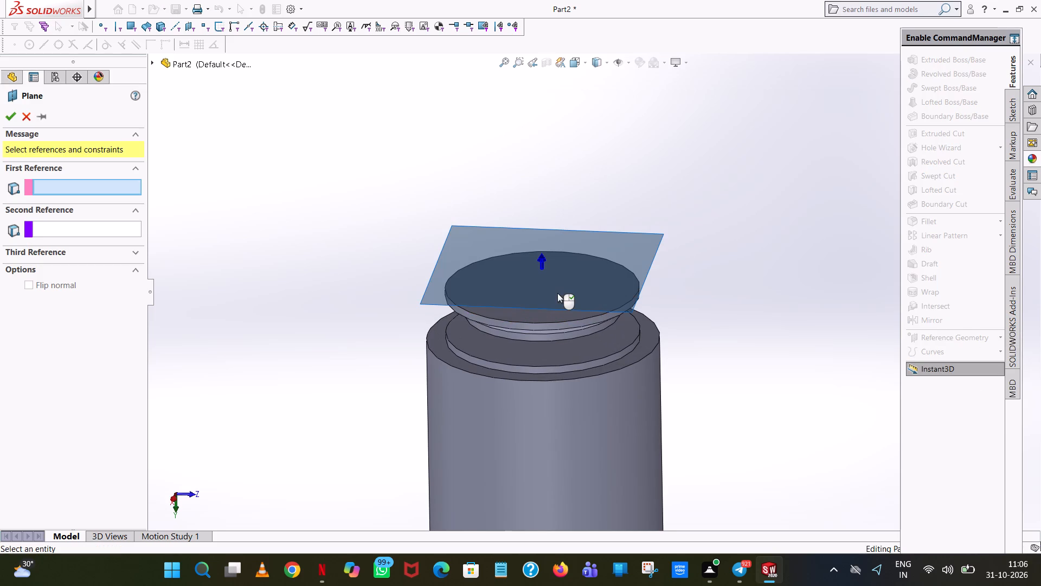
{"action": "left_click", "coordinate": [11, 113]}
Sketch a circle of 2 mm radius centred on the origin on the new offset plane, and exit the sketch.
{"action": "middle_click_drag", "start_coordinate": [652, 170], "coordinate": [652, 112]}
{"action": "left_click", "coordinate": [20, 367]}
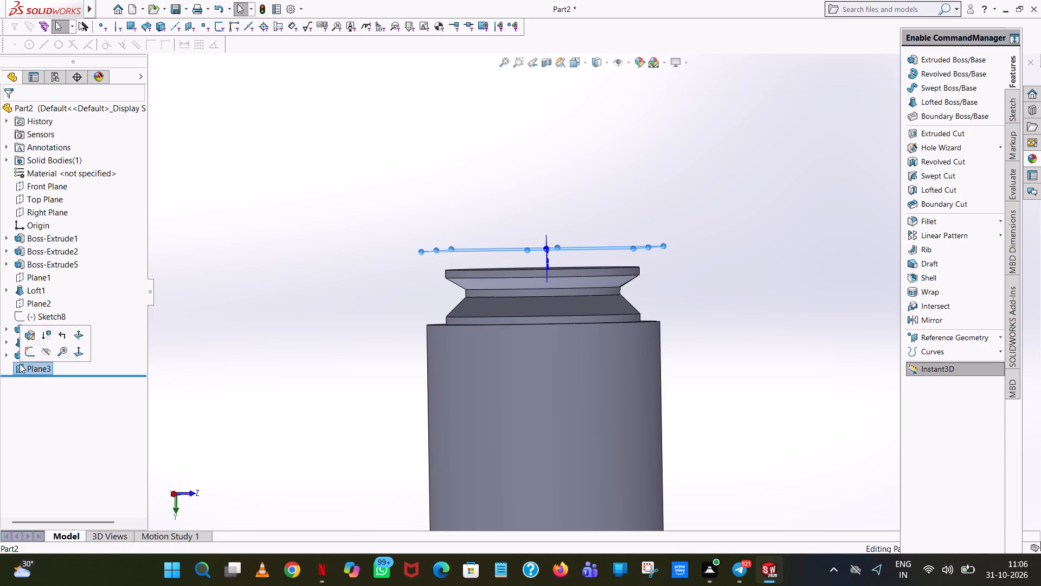
{"action": "left_click", "coordinate": [30, 351]}
{"action": "middle_click_drag", "start_coordinate": [549, 193], "coordinate": [557, 342]}
{"action": "left_click", "coordinate": [587, 60]}
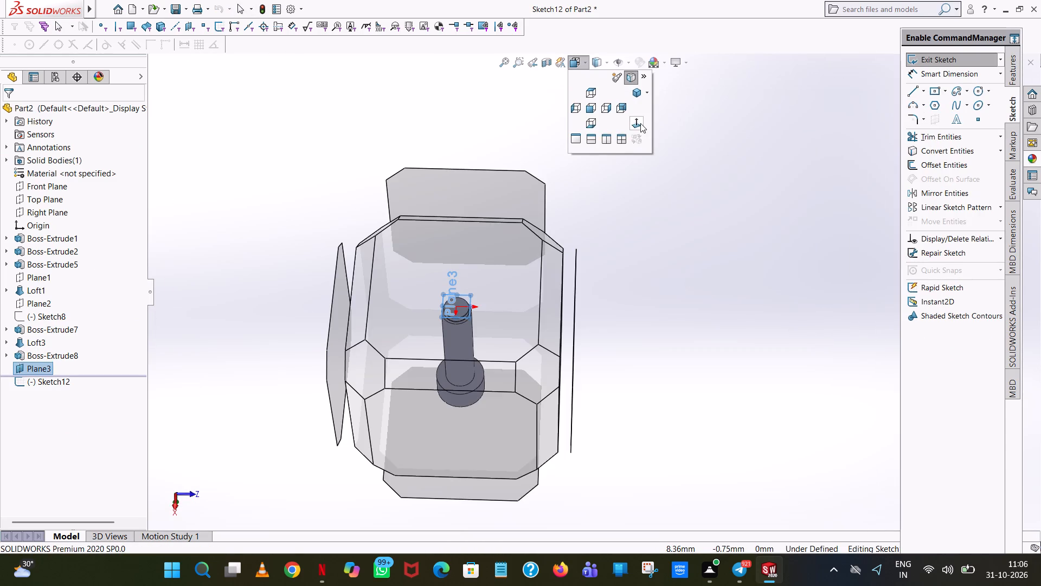
{"action": "left_click", "coordinate": [640, 123]}
{"action": "left_click", "coordinate": [979, 89]}
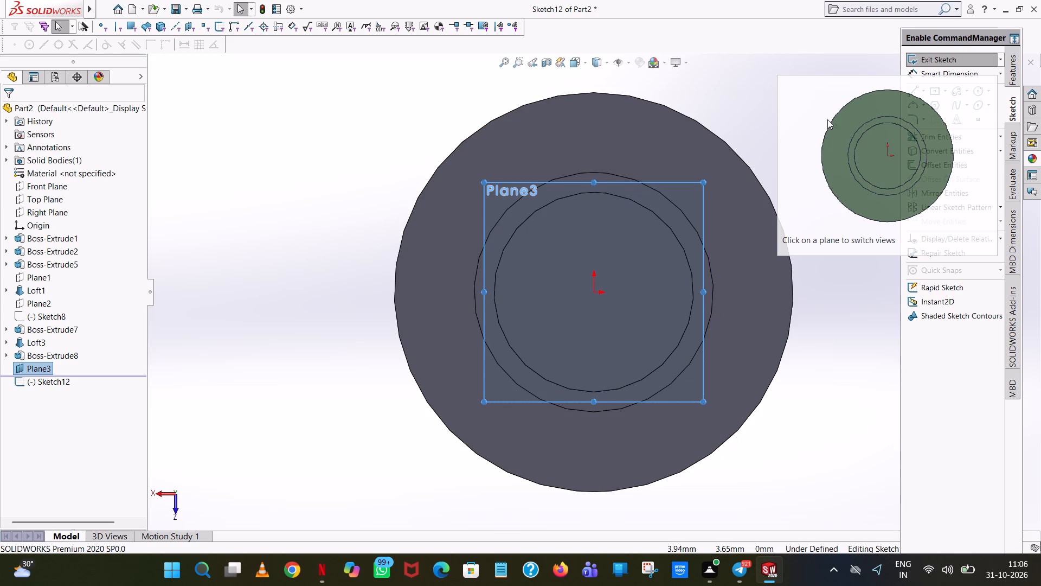
{"action": "left_click", "coordinate": [735, 81]}
{"action": "left_click", "coordinate": [980, 86]}
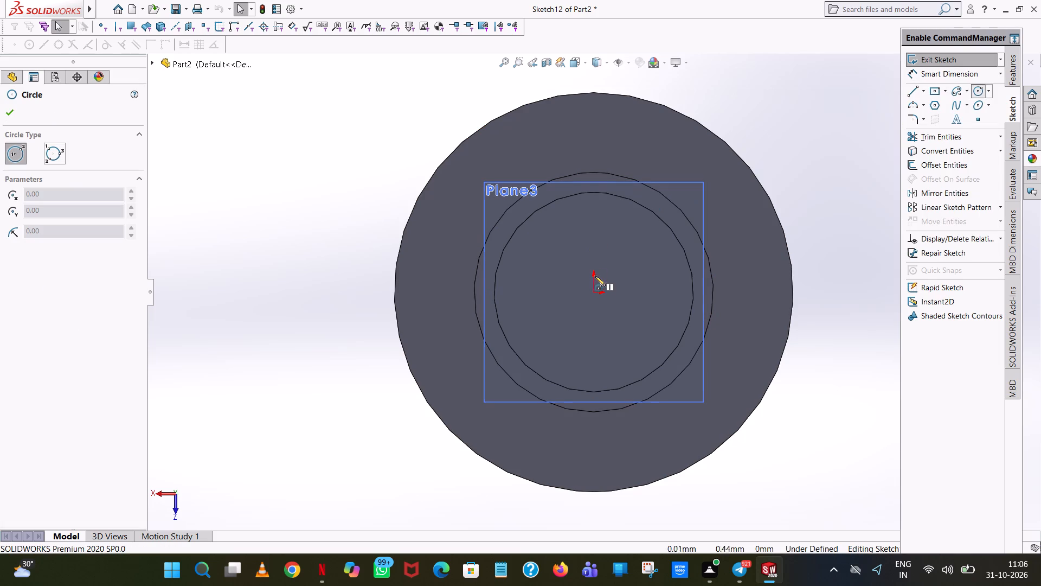
{"action": "left_click", "coordinate": [594, 292]}
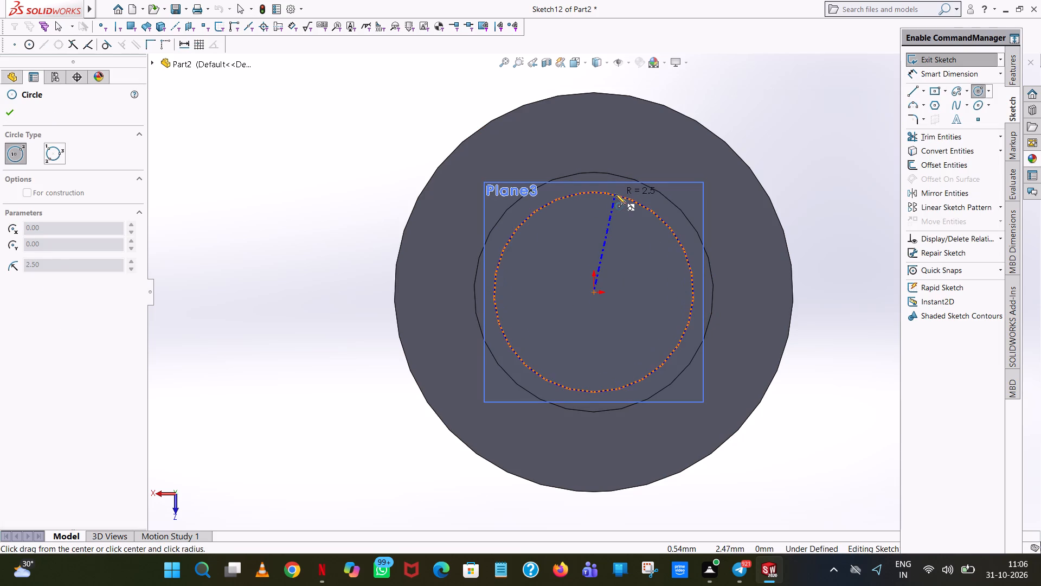
{"action": "left_click", "coordinate": [616, 206]}
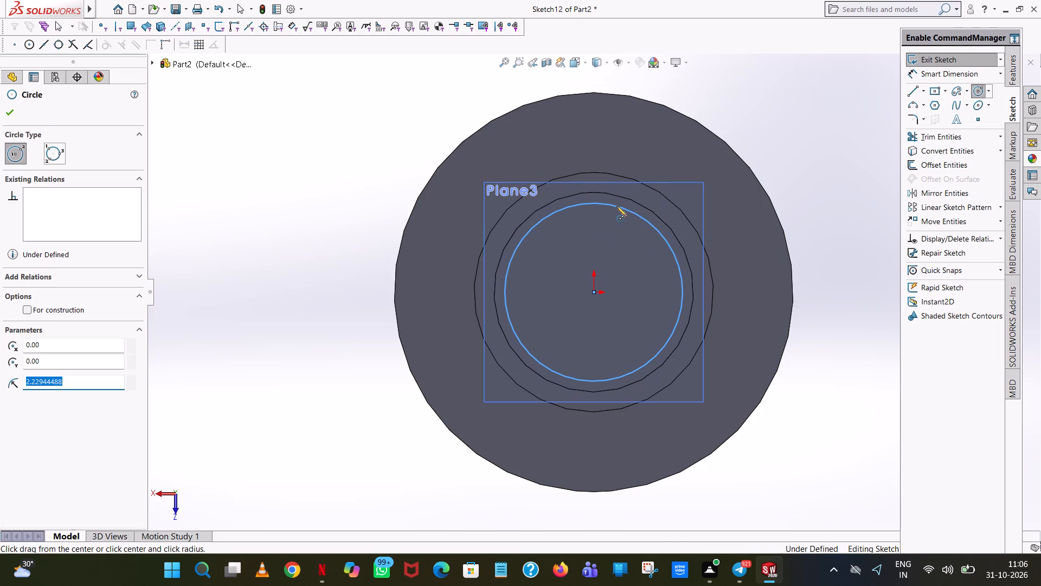
{"action": "key", "text": "2"}
{"action": "key", "text": "Return"}
{"action": "right_click", "coordinate": [616, 206]}
{"action": "left_click", "coordinate": [641, 213]}
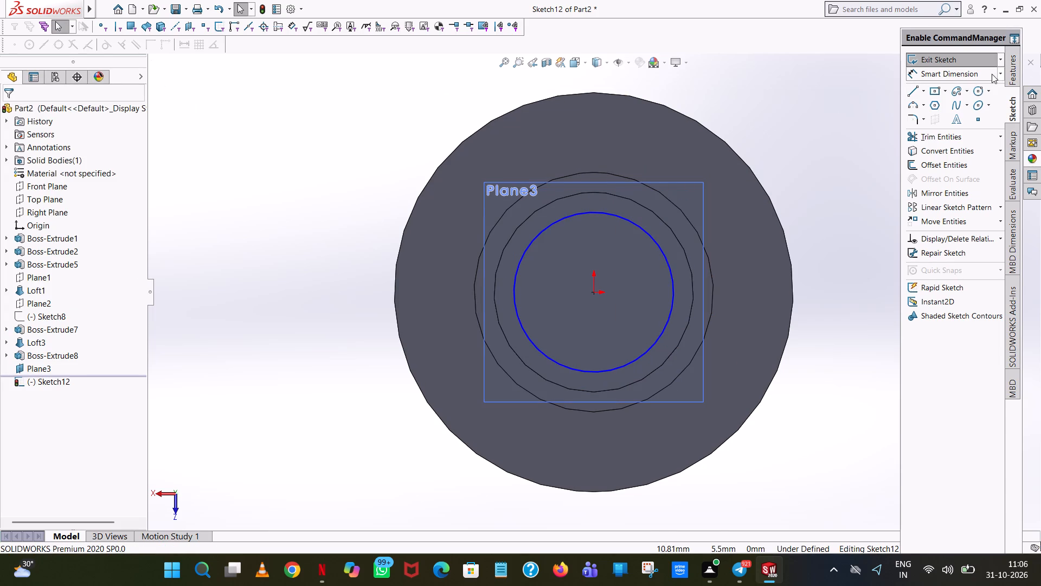
{"action": "left_click", "coordinate": [974, 56]}
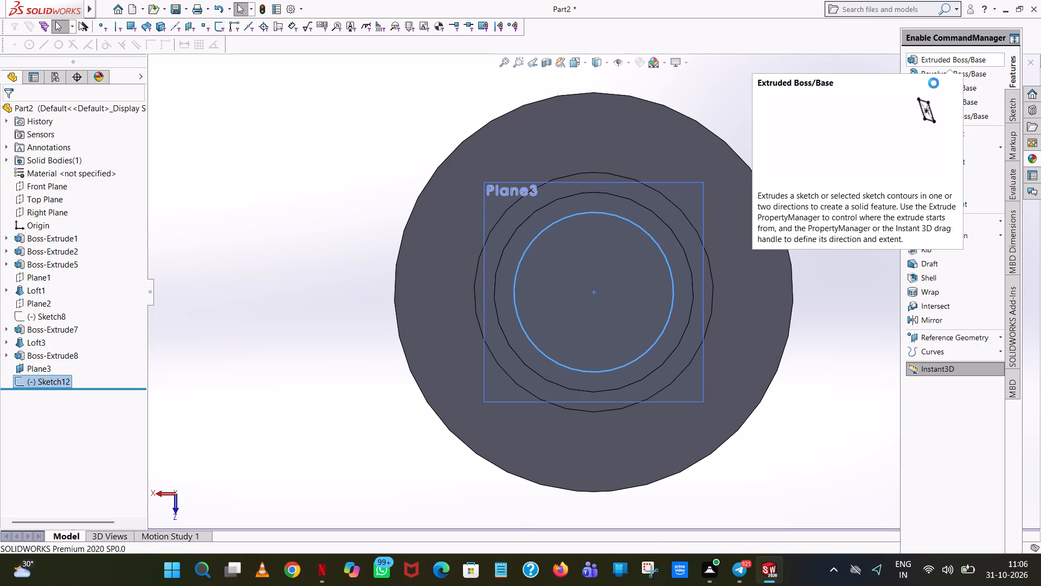
Sketch a circle of 2.5 mm radius centred on the origin on the flat top face of the pin's stepped end.
{"action": "left_click", "coordinate": [751, 104]}
{"action": "middle_click_drag", "start_coordinate": [826, 208], "coordinate": [831, 135]}
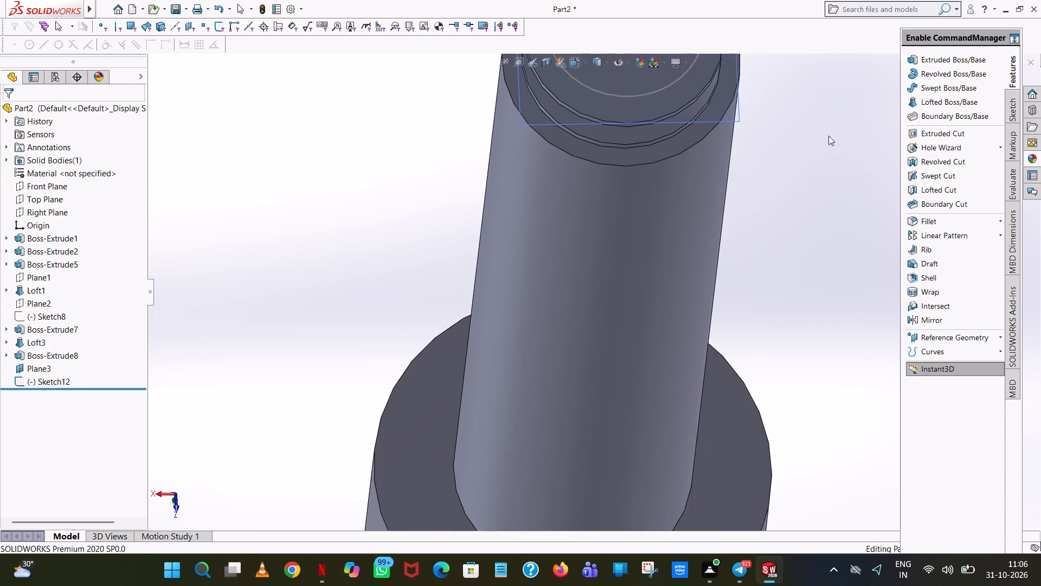
{"action": "scroll", "coordinate": [827, 136], "scroll_direction": "up", "scroll_amount": 3}
{"action": "left_click", "coordinate": [972, 54]}
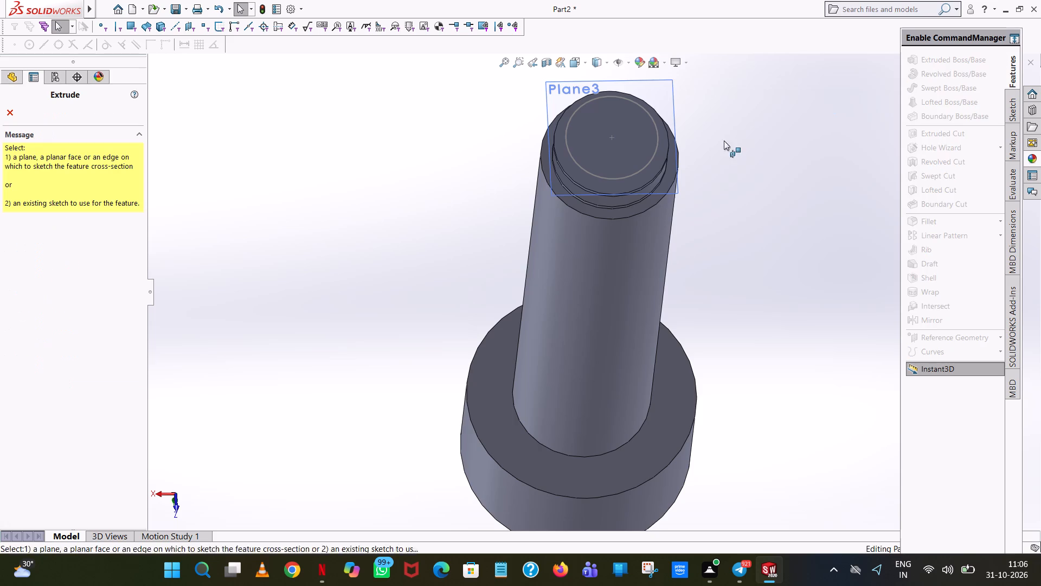
{"action": "scroll", "coordinate": [682, 171], "scroll_direction": "up", "scroll_amount": 3}
{"action": "scroll", "coordinate": [631, 220], "scroll_direction": "down", "scroll_amount": 1}
{"action": "middle_click_drag", "start_coordinate": [628, 222], "coordinate": [625, 105]}
{"action": "scroll", "coordinate": [626, 203], "scroll_direction": "up", "scroll_amount": 1}
{"action": "scroll", "coordinate": [615, 122], "scroll_direction": "down", "scroll_amount": 5}
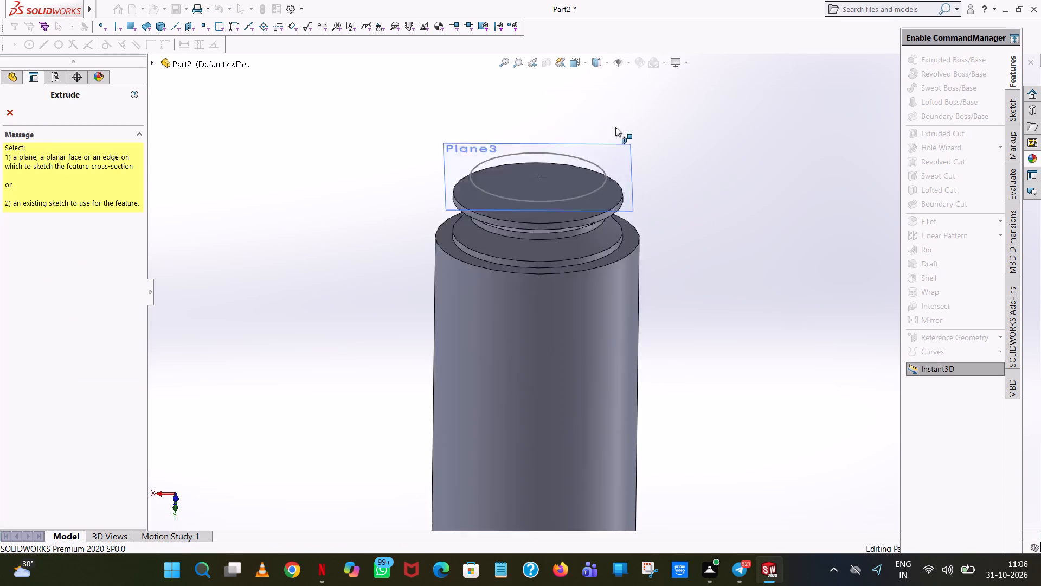
{"action": "scroll", "coordinate": [615, 127], "scroll_direction": "down", "scroll_amount": 3}
{"action": "left_click", "coordinate": [508, 318]}
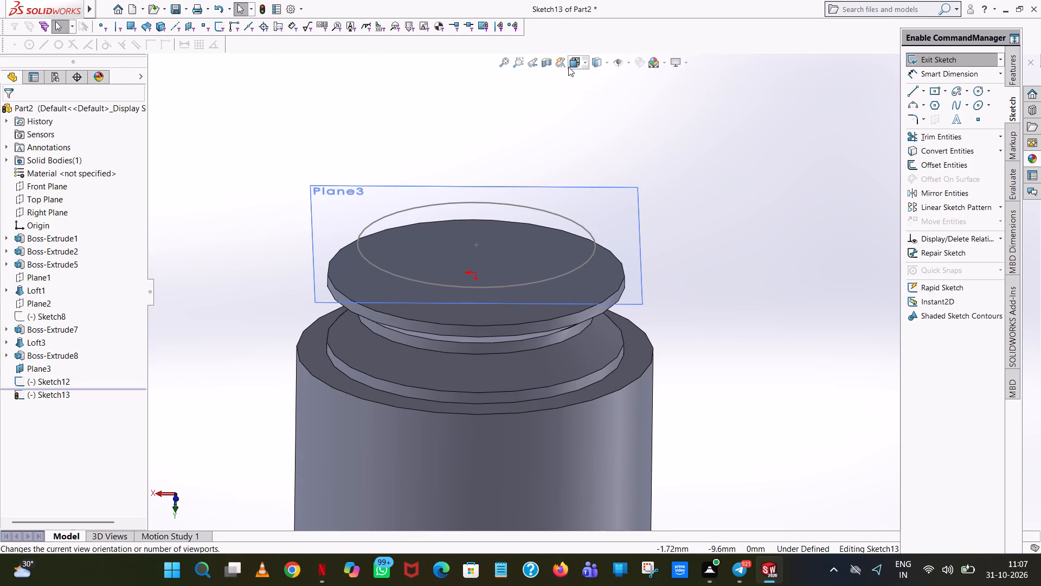
{"action": "left_click", "coordinate": [583, 61]}
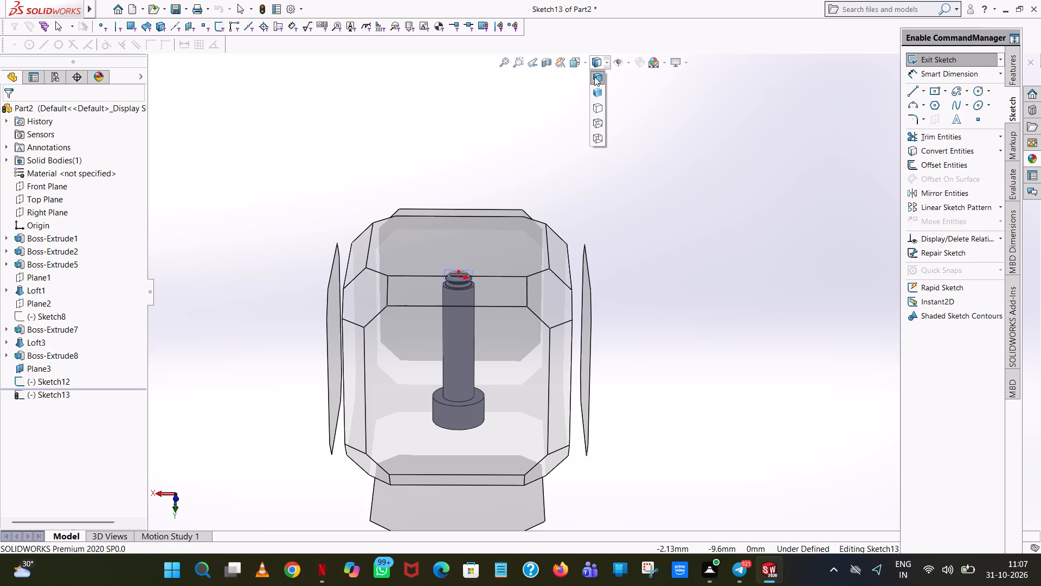
{"action": "left_click", "coordinate": [633, 125]}
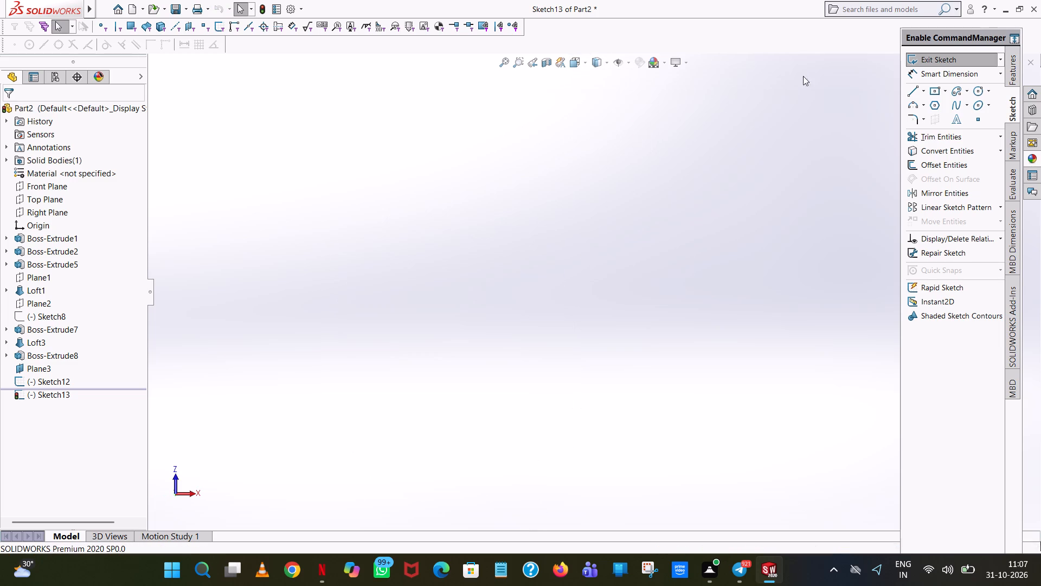
{"action": "left_click", "coordinate": [503, 64]}
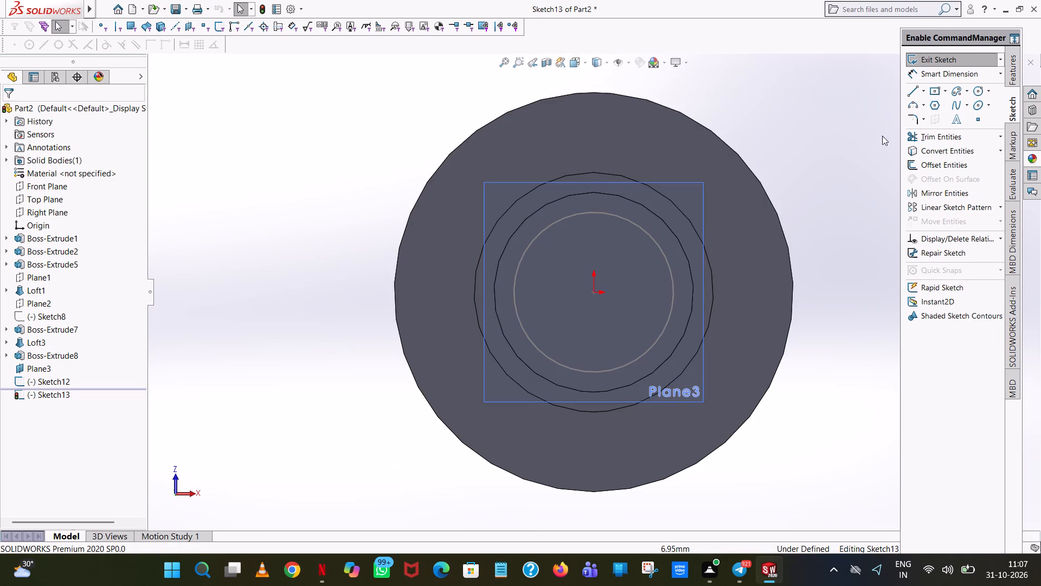
{"action": "left_click", "coordinate": [977, 94]}
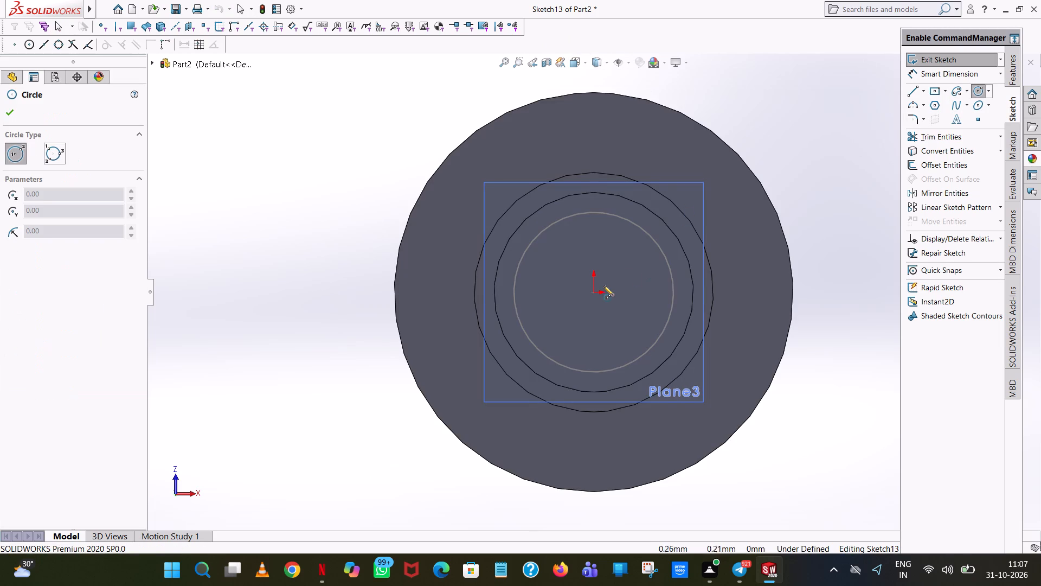
{"action": "left_click", "coordinate": [596, 295]}
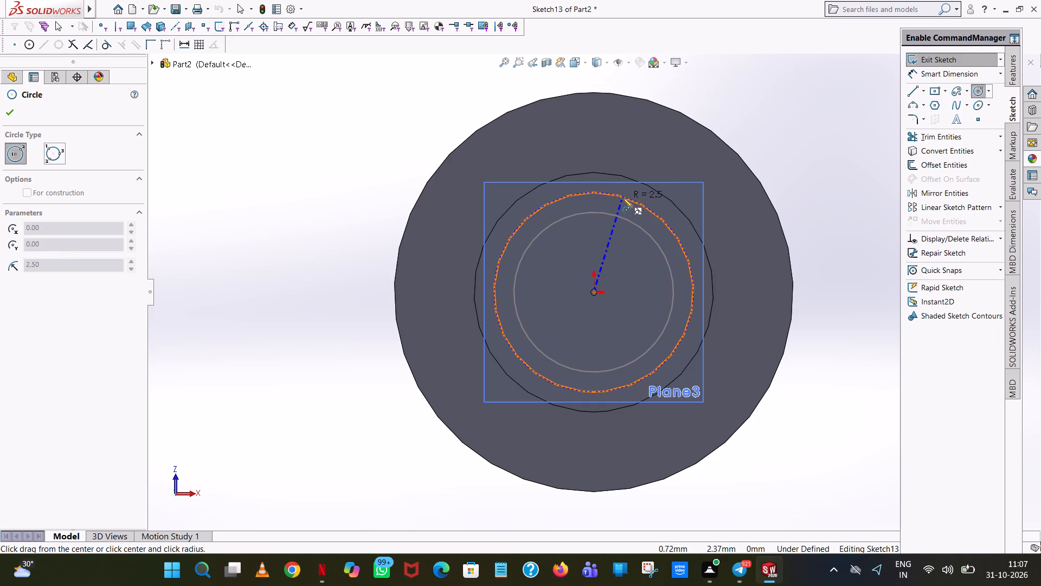
{"action": "left_click", "coordinate": [622, 198]}
{"action": "right_click", "coordinate": [622, 198]}
{"action": "left_click", "coordinate": [643, 206]}
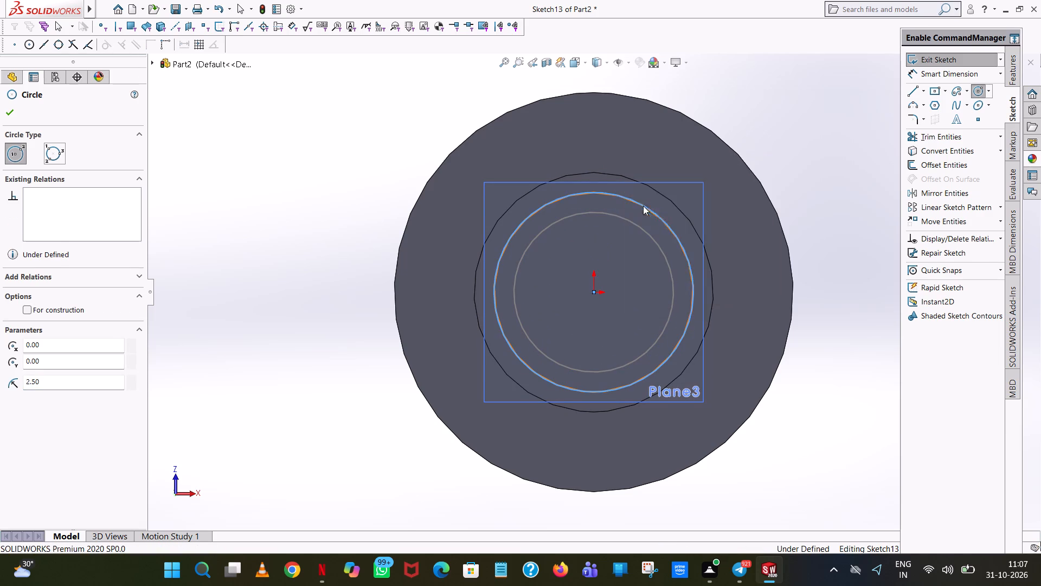
{"action": "left_click", "coordinate": [753, 129]}
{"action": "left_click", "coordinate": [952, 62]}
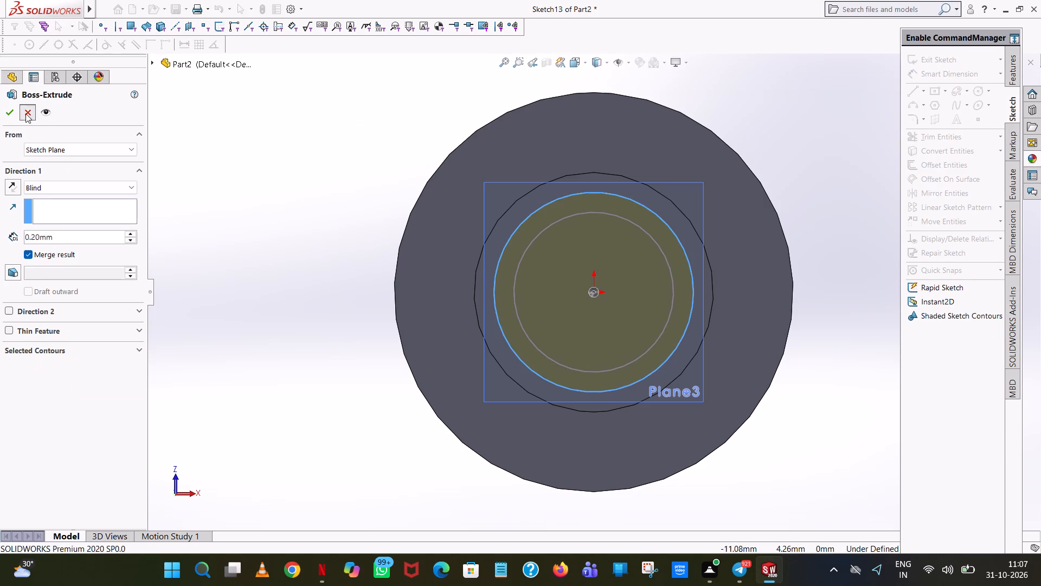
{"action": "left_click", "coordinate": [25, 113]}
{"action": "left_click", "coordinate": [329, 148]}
Exit the sketch and loft from the 2.5 mm radius circle on the top face to the 2 mm radius circle on Plane3.
{"action": "middle_click_drag", "start_coordinate": [700, 424], "coordinate": [728, 302]}
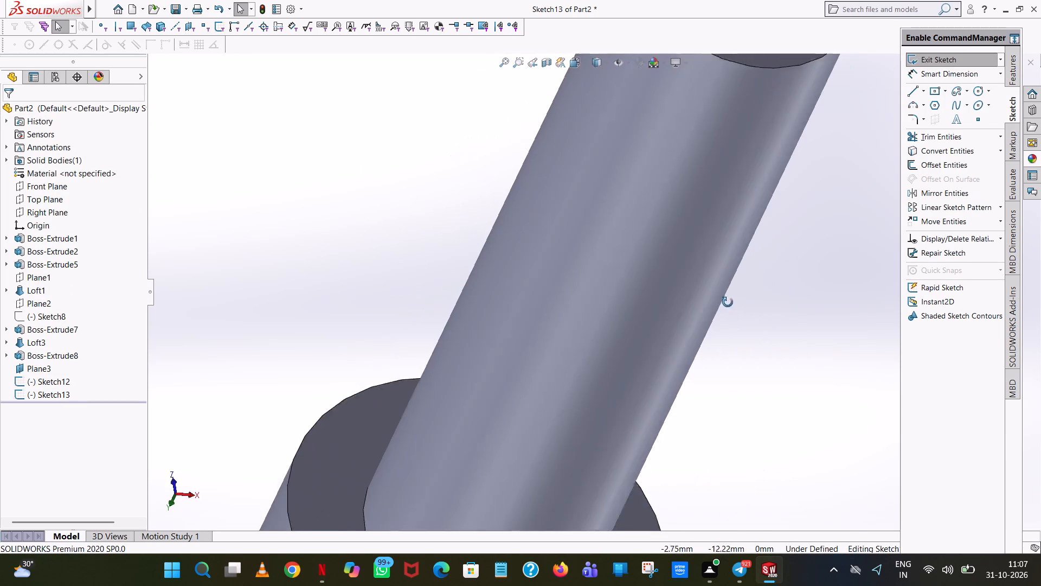
{"action": "middle_click_drag", "start_coordinate": [728, 302], "coordinate": [728, 302]}
{"action": "scroll", "coordinate": [727, 294], "scroll_direction": "up", "scroll_amount": 5}
{"action": "middle_click_drag", "start_coordinate": [696, 147], "coordinate": [804, 230]}
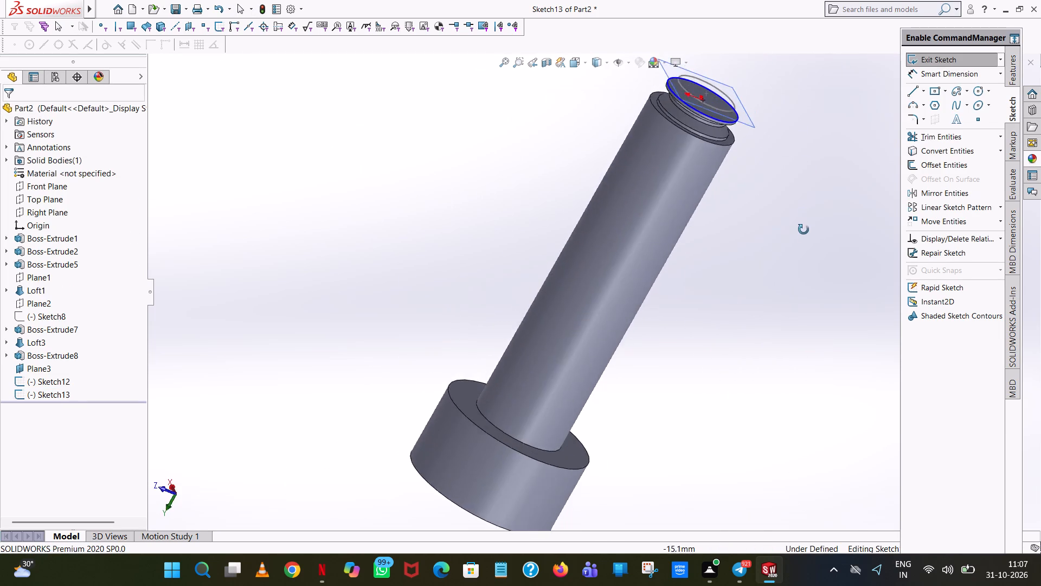
{"action": "middle_click_drag", "start_coordinate": [804, 230], "coordinate": [705, 131]}
{"action": "scroll", "coordinate": [590, 89], "scroll_direction": "down", "scroll_amount": 3}
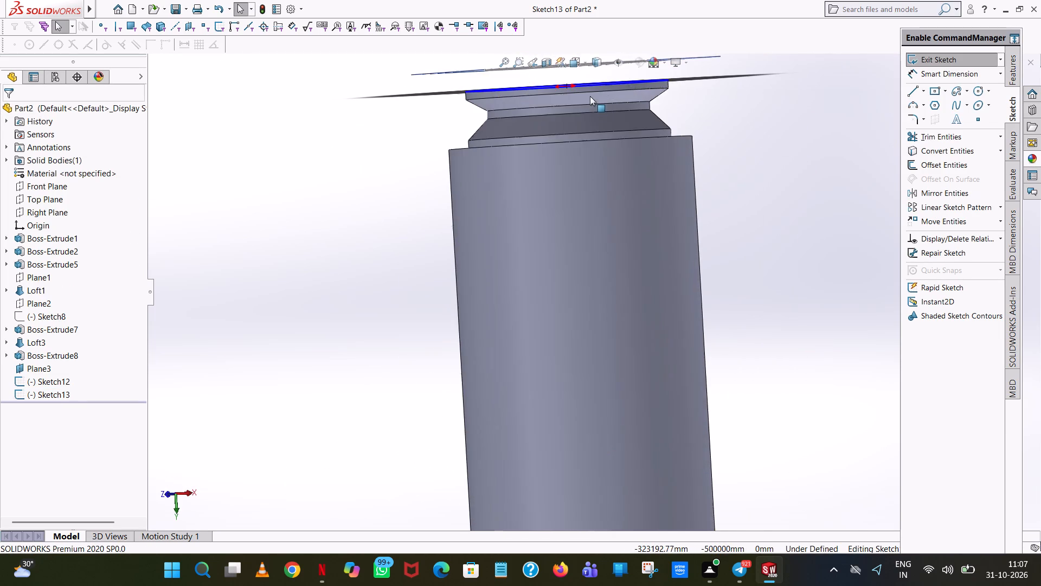
{"action": "scroll", "coordinate": [590, 96], "scroll_direction": "down", "scroll_amount": 10}
{"action": "scroll", "coordinate": [593, 128], "scroll_direction": "up", "scroll_amount": 5}
{"action": "middle_click_drag", "start_coordinate": [593, 135], "coordinate": [602, 179]}
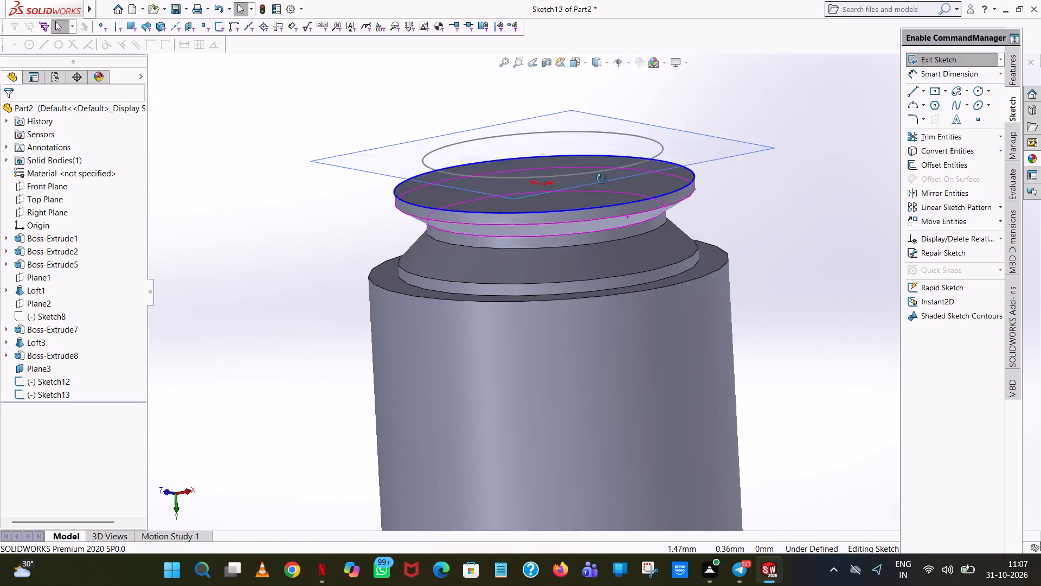
{"action": "middle_click_drag", "start_coordinate": [602, 179], "coordinate": [622, 136]}
{"action": "scroll", "coordinate": [603, 184], "scroll_direction": "up", "scroll_amount": 1}
{"action": "left_click", "coordinate": [921, 63]}
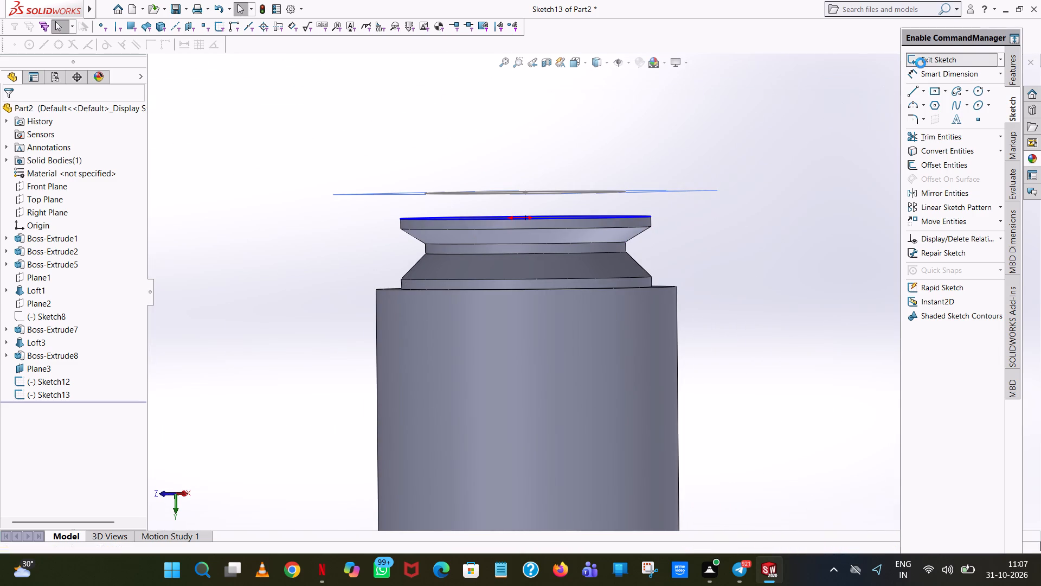
{"action": "left_click", "coordinate": [757, 92]}
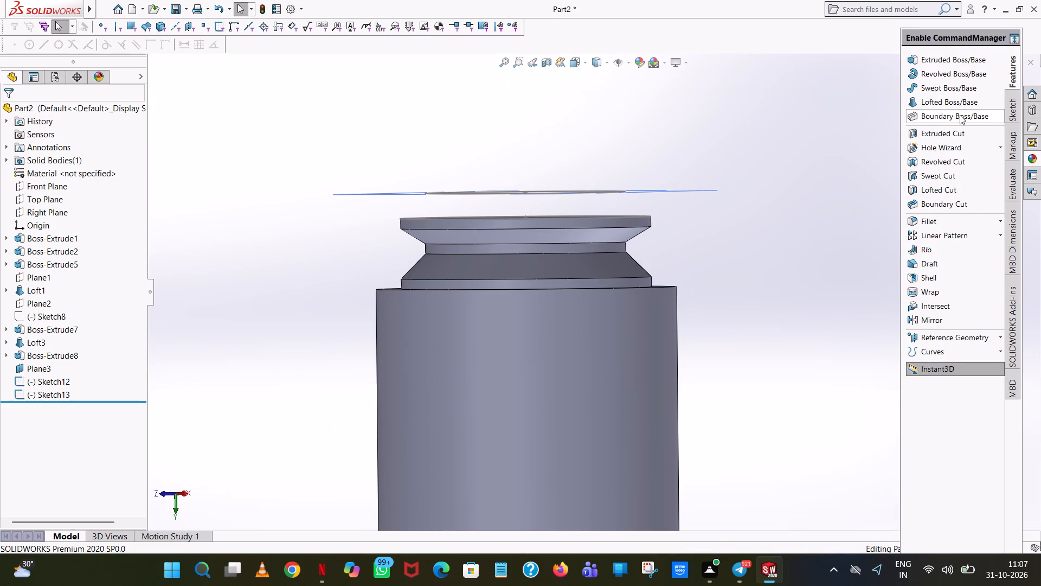
{"action": "left_click", "coordinate": [956, 107]}
{"action": "left_click", "coordinate": [489, 216]}
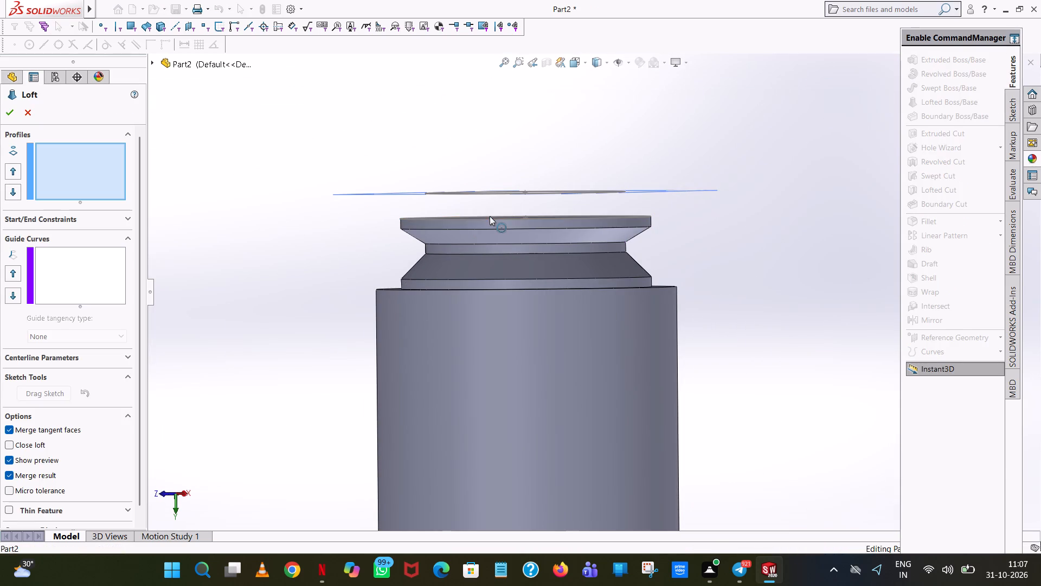
{"action": "left_click", "coordinate": [496, 192]}
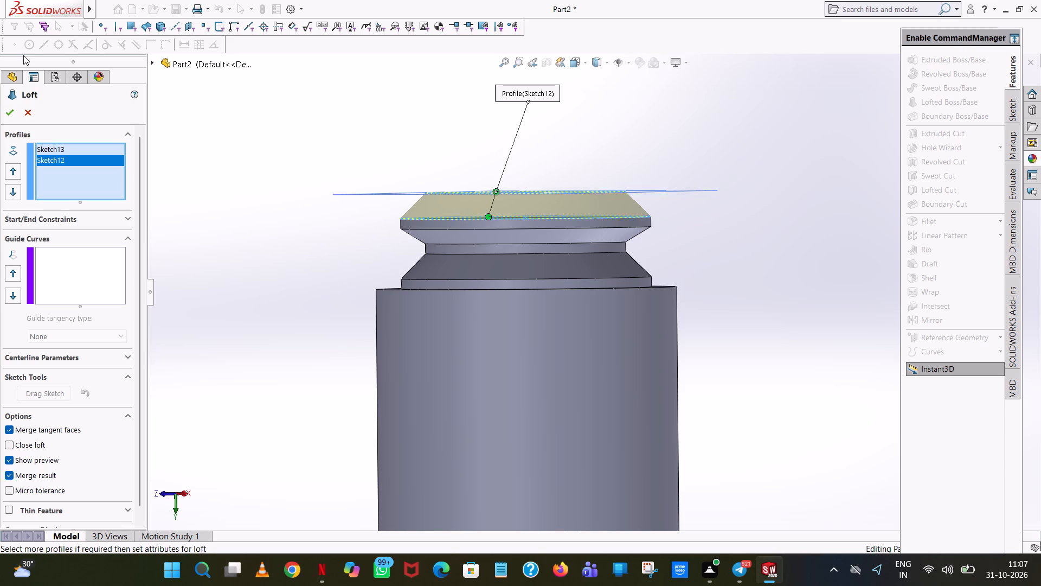
{"action": "left_click", "coordinate": [7, 115]}
{"action": "left_click", "coordinate": [520, 112]}
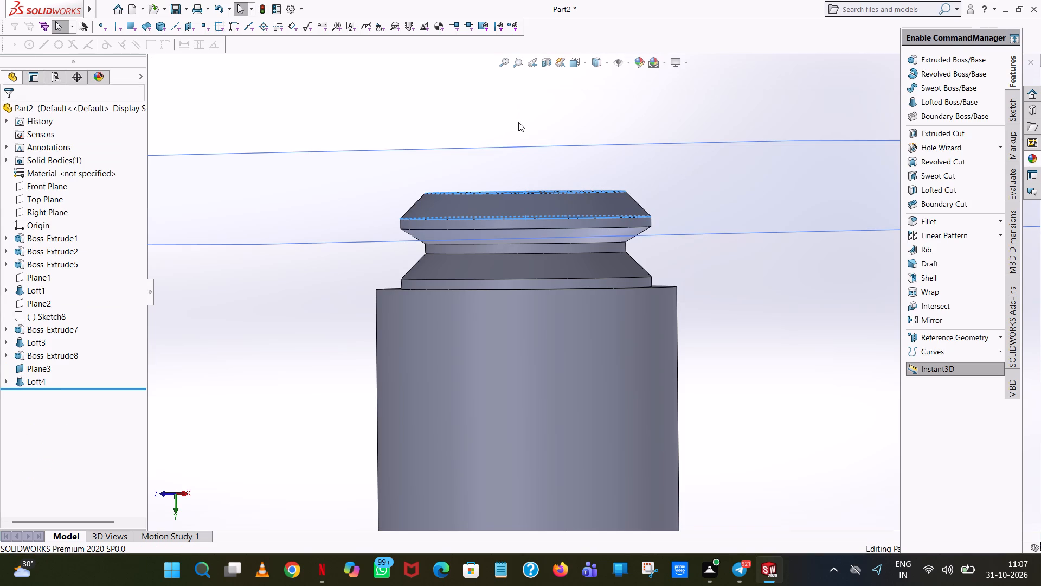
Hide the reference plane Plane3.
{"action": "middle_click", "coordinate": [518, 124]}
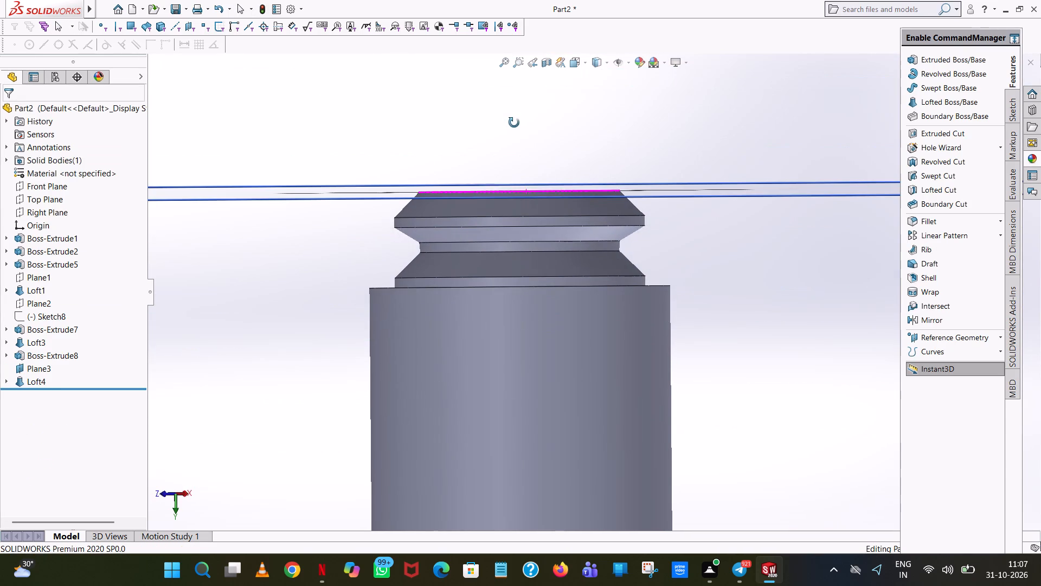
{"action": "scroll", "coordinate": [502, 136], "scroll_direction": "up", "scroll_amount": 3}
{"action": "middle_click_drag", "start_coordinate": [501, 137], "coordinate": [518, 253]}
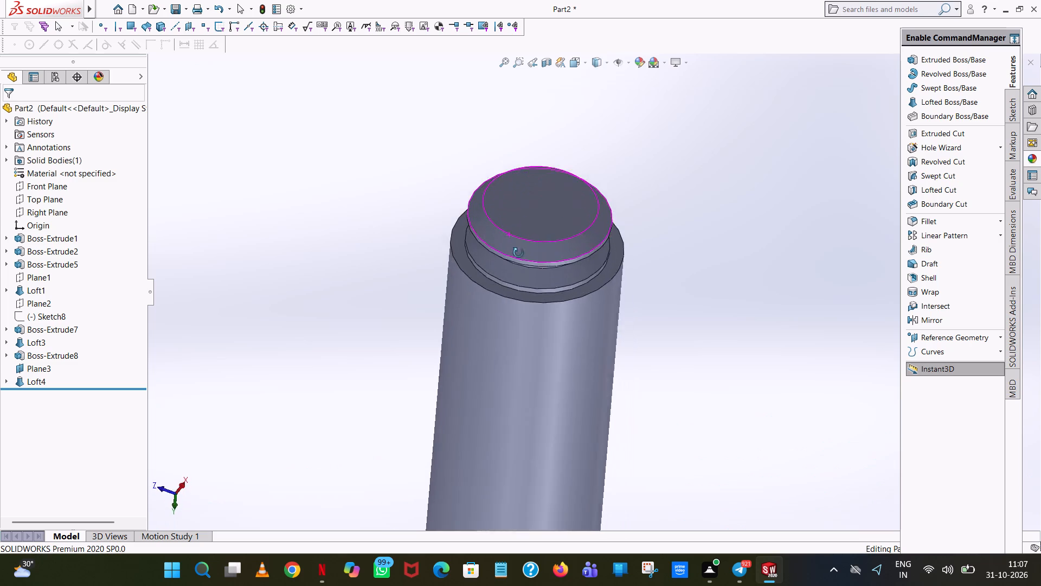
{"action": "middle_click_drag", "start_coordinate": [518, 253], "coordinate": [518, 350]}
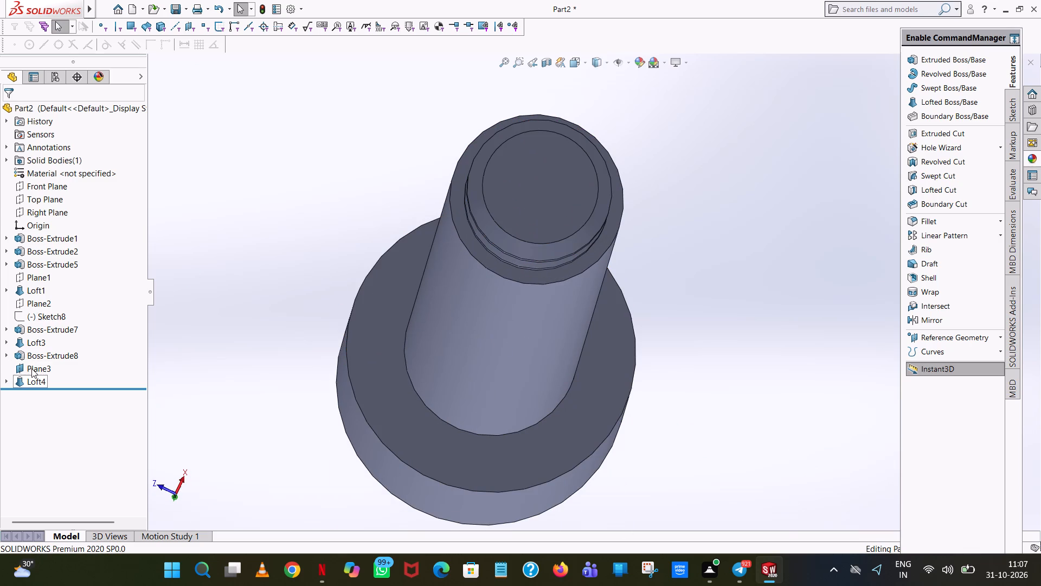
{"action": "left_click", "coordinate": [31, 368]}
{"action": "left_click", "coordinate": [58, 354]}
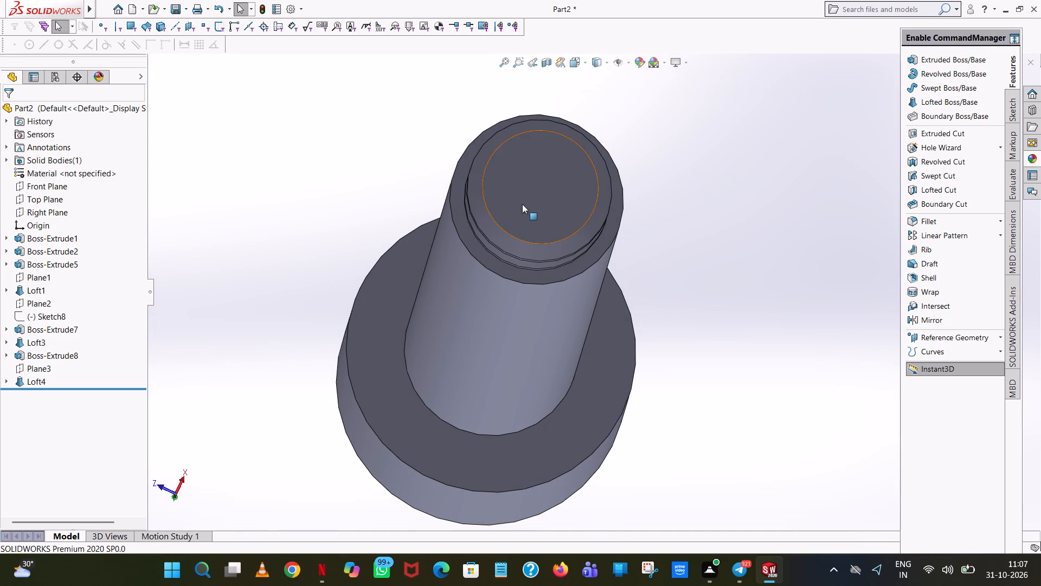
Sketch a circle of 2 mm radius centred on the origin on the loft's flat top face.
{"action": "left_click", "coordinate": [950, 65]}
{"action": "left_click", "coordinate": [568, 163]}
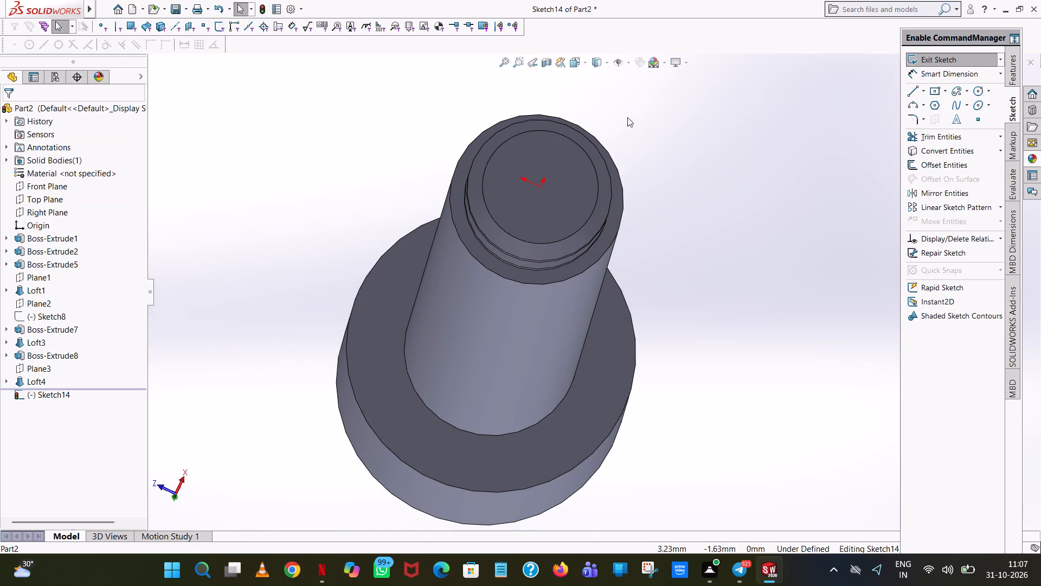
{"action": "left_click", "coordinate": [586, 56]}
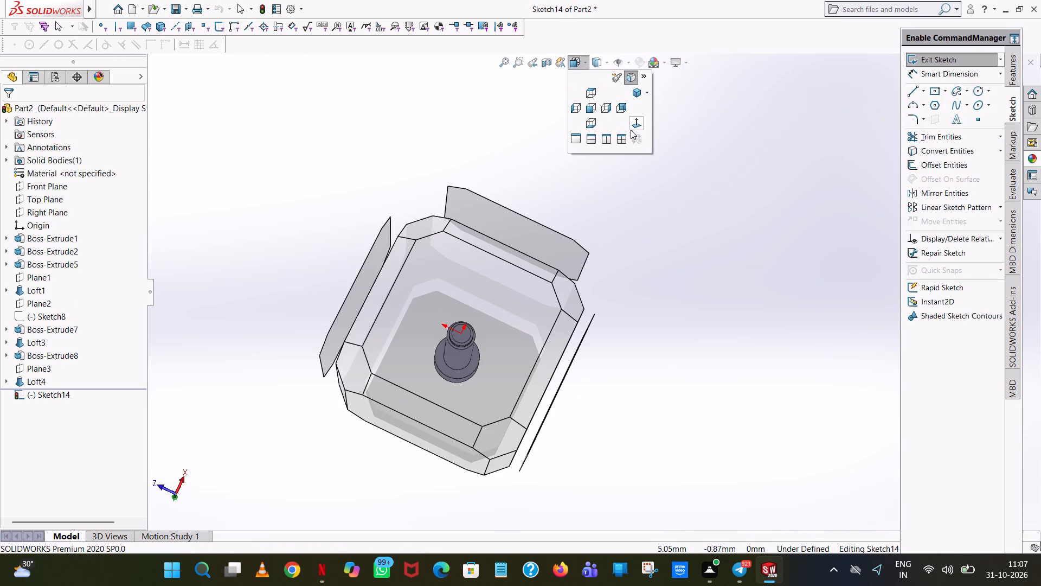
{"action": "left_click", "coordinate": [638, 123]}
{"action": "left_click", "coordinate": [498, 68]}
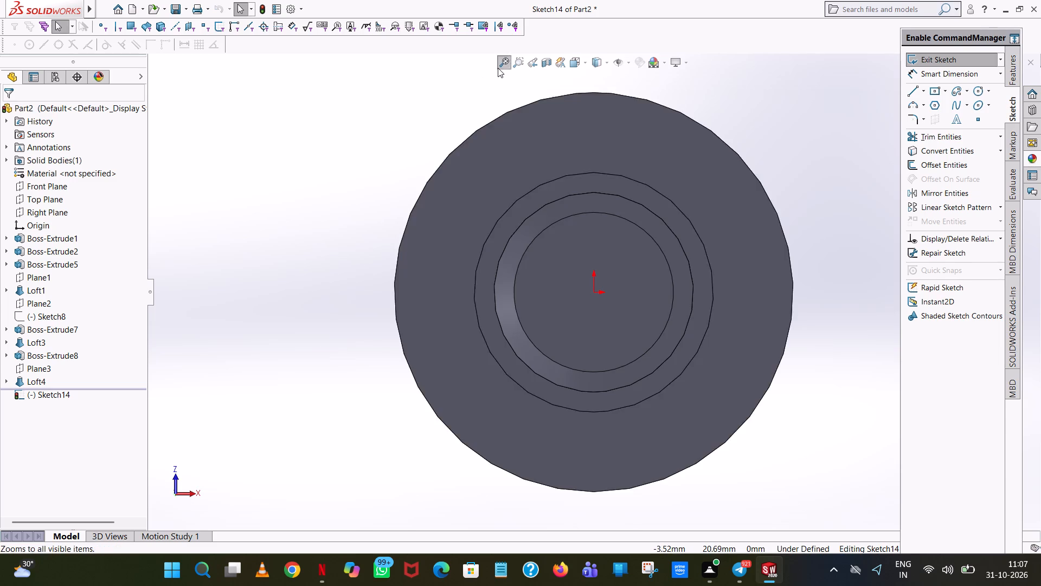
{"action": "left_click", "coordinate": [980, 92]}
{"action": "scroll", "coordinate": [598, 278], "scroll_direction": "down", "scroll_amount": 5}
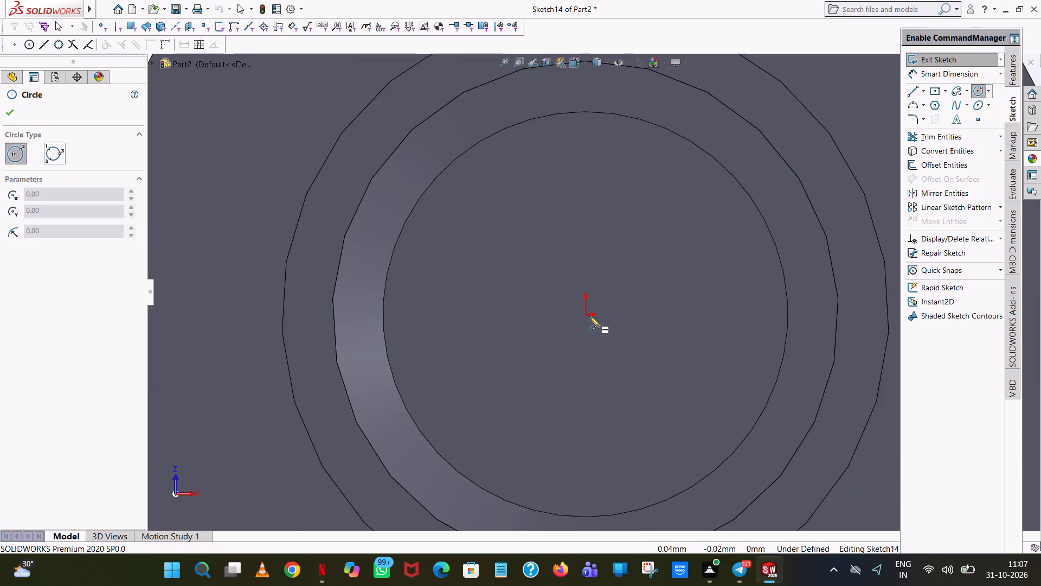
{"action": "left_click", "coordinate": [588, 315]}
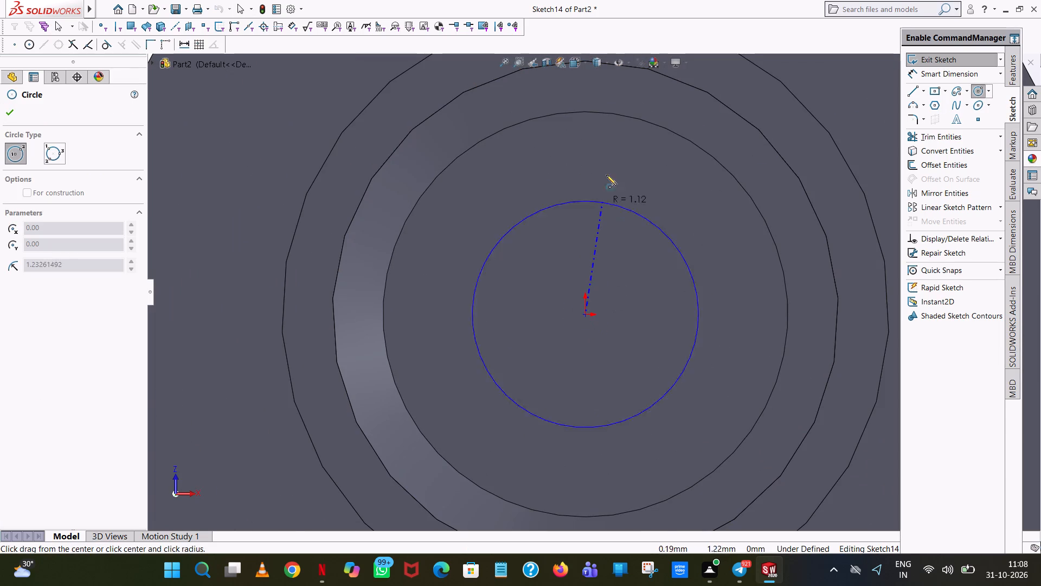
{"action": "left_click", "coordinate": [605, 113]}
{"action": "right_click", "coordinate": [605, 113]}
{"action": "left_click", "coordinate": [628, 120]}
{"action": "scroll", "coordinate": [602, 160], "scroll_direction": "up", "scroll_amount": 11}
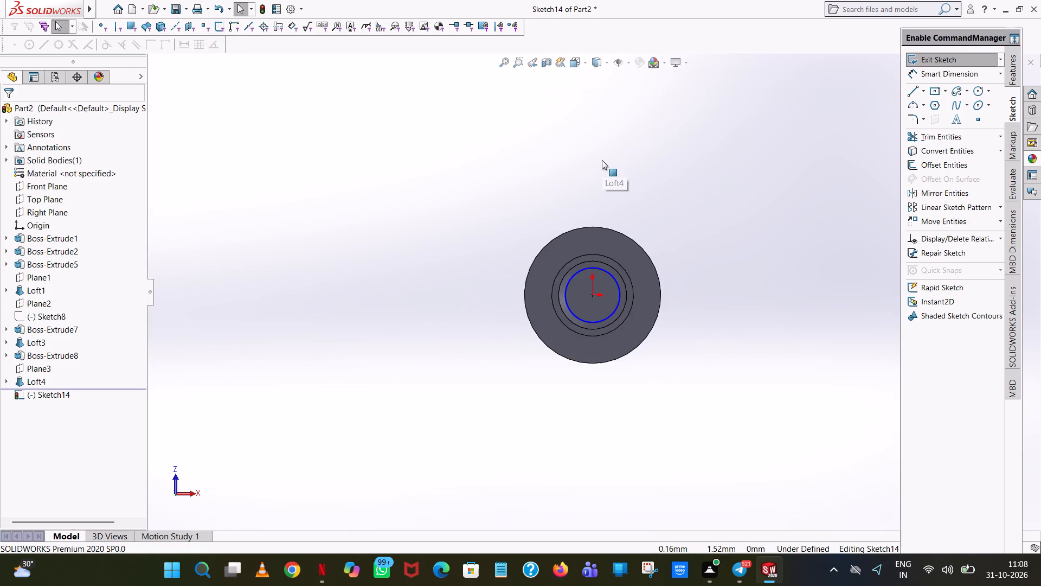
Extrude the 2 mm radius circle 0.20 mm Blind from the sketch plane, merged with the pin body.
{"action": "left_click", "coordinate": [1017, 50]}
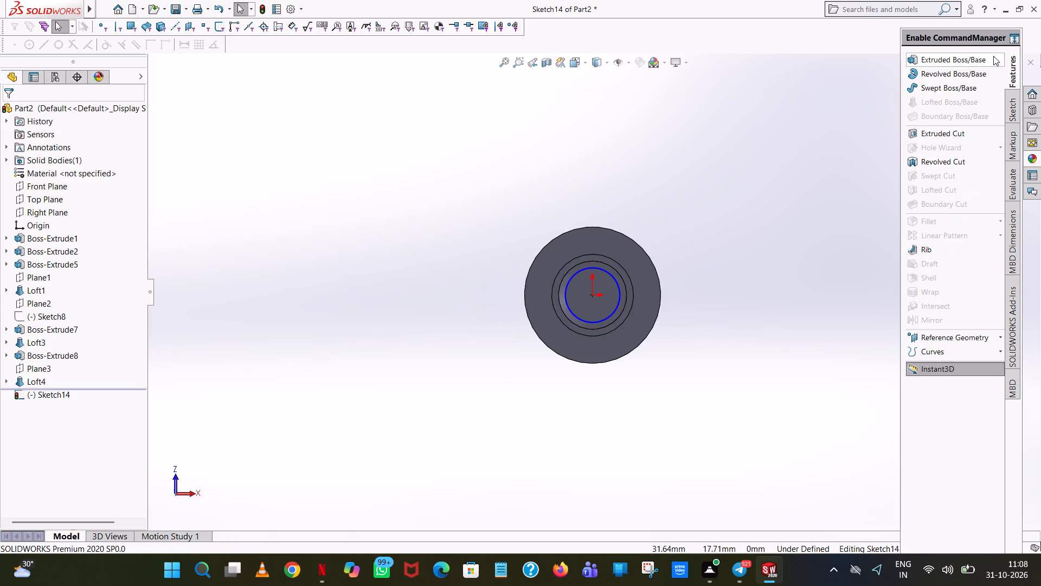
{"action": "left_click", "coordinate": [991, 58]}
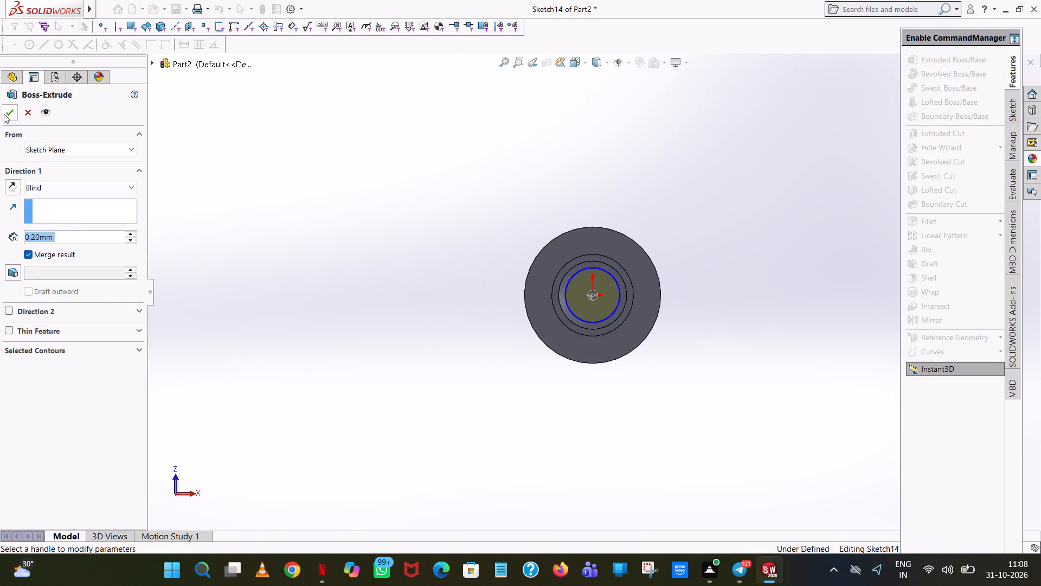
{"action": "left_click", "coordinate": [4, 114]}
{"action": "middle_click_drag", "start_coordinate": [493, 429], "coordinate": [512, 275]}
{"action": "scroll", "coordinate": [479, 349], "scroll_direction": "up", "scroll_amount": 1}
{"action": "scroll", "coordinate": [647, 192], "scroll_direction": "up", "scroll_amount": 1}
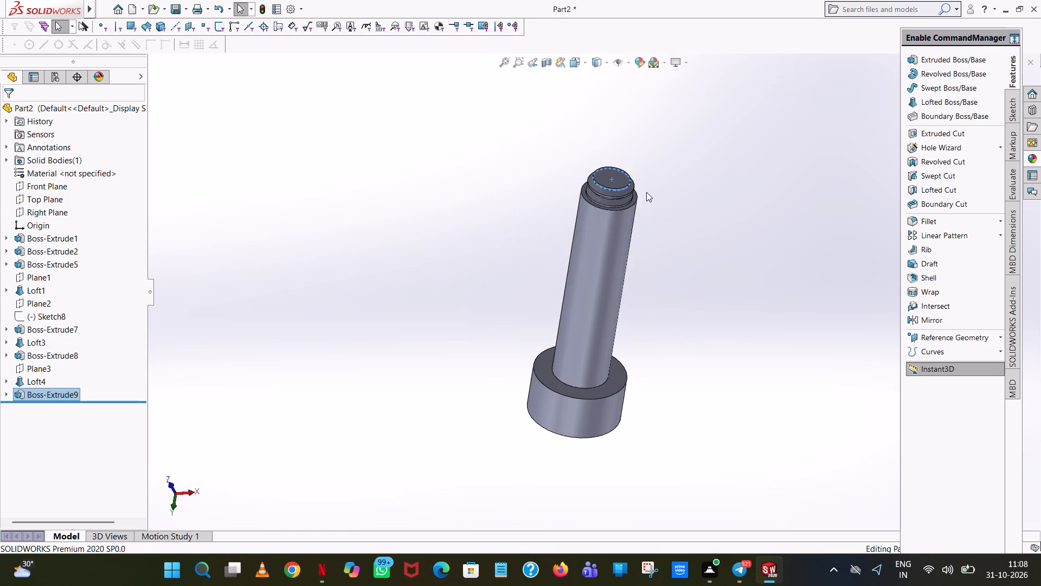
{"action": "scroll", "coordinate": [646, 192], "scroll_direction": "up", "scroll_amount": 1}
{"action": "middle_click_drag", "start_coordinate": [632, 162], "coordinate": [671, 111]}
{"action": "scroll", "coordinate": [688, 115], "scroll_direction": "up", "scroll_amount": 1}
{"action": "scroll", "coordinate": [616, 201], "scroll_direction": "down", "scroll_amount": 9}
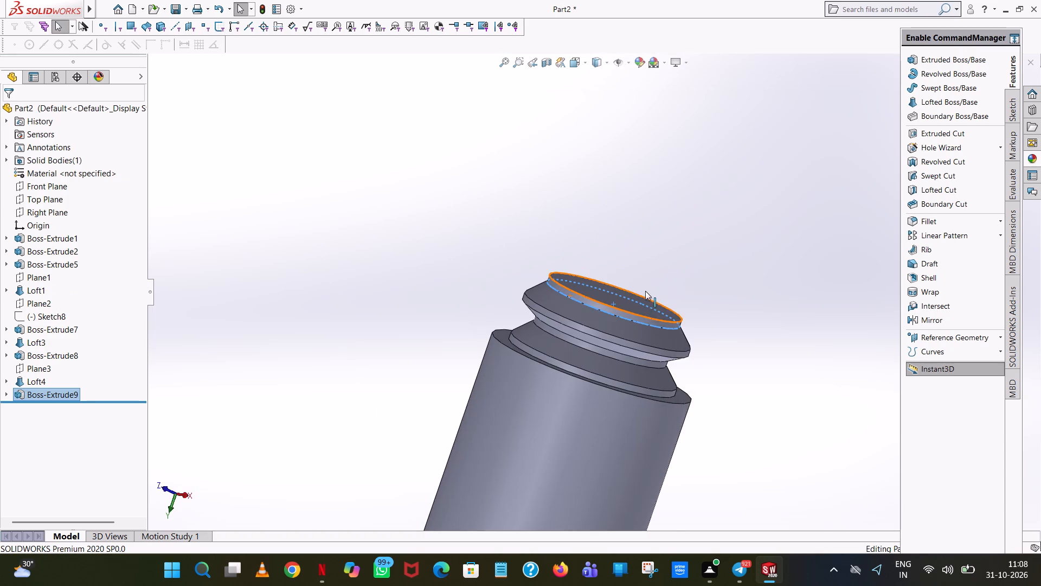
Create a reference plane offset 0.50 mm above the flat circular end face of the ridged profile.
{"action": "scroll", "coordinate": [645, 291], "scroll_direction": "down", "scroll_amount": 2}
{"action": "left_click", "coordinate": [672, 211]}
{"action": "scroll", "coordinate": [675, 258], "scroll_direction": "down", "scroll_amount": 1}
{"action": "middle_click_drag", "start_coordinate": [676, 259], "coordinate": [743, 281]}
{"action": "scroll", "coordinate": [676, 246], "scroll_direction": "up", "scroll_amount": 1}
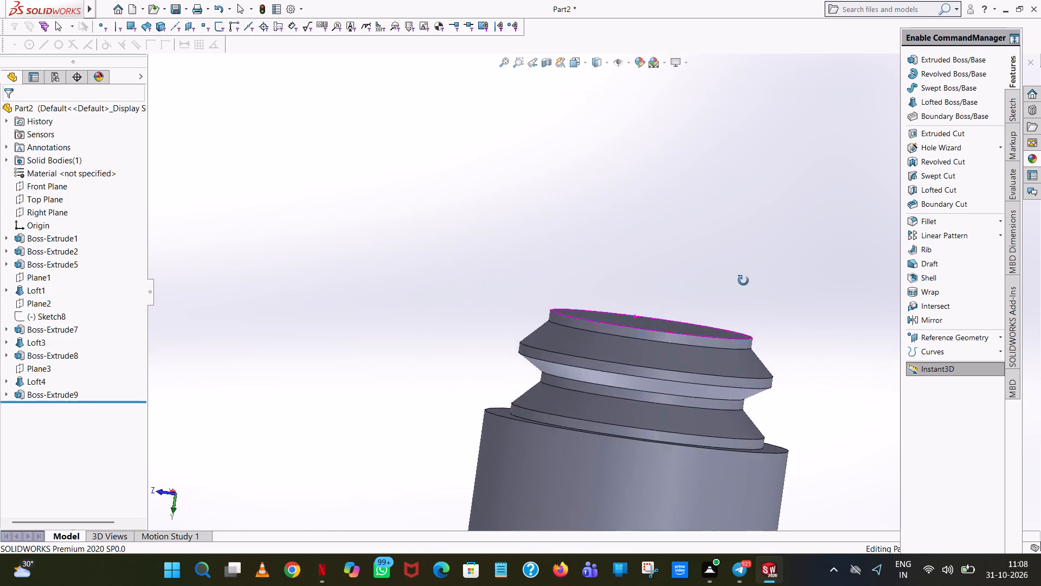
{"action": "middle_click_drag", "start_coordinate": [743, 281], "coordinate": [563, 222]}
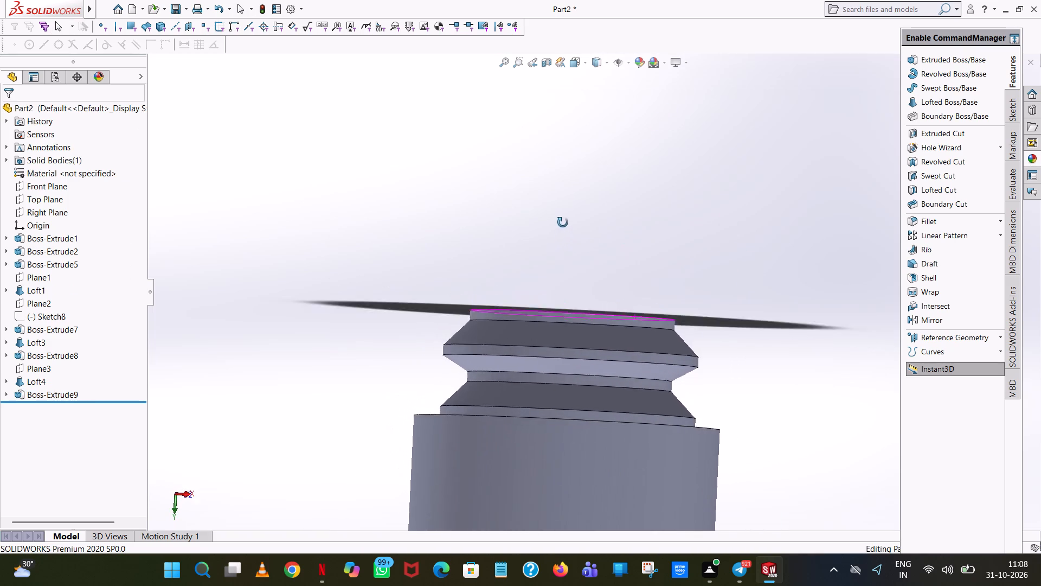
{"action": "middle_click_drag", "start_coordinate": [563, 222], "coordinate": [597, 230]}
{"action": "scroll", "coordinate": [597, 230], "scroll_direction": "up", "scroll_amount": 1}
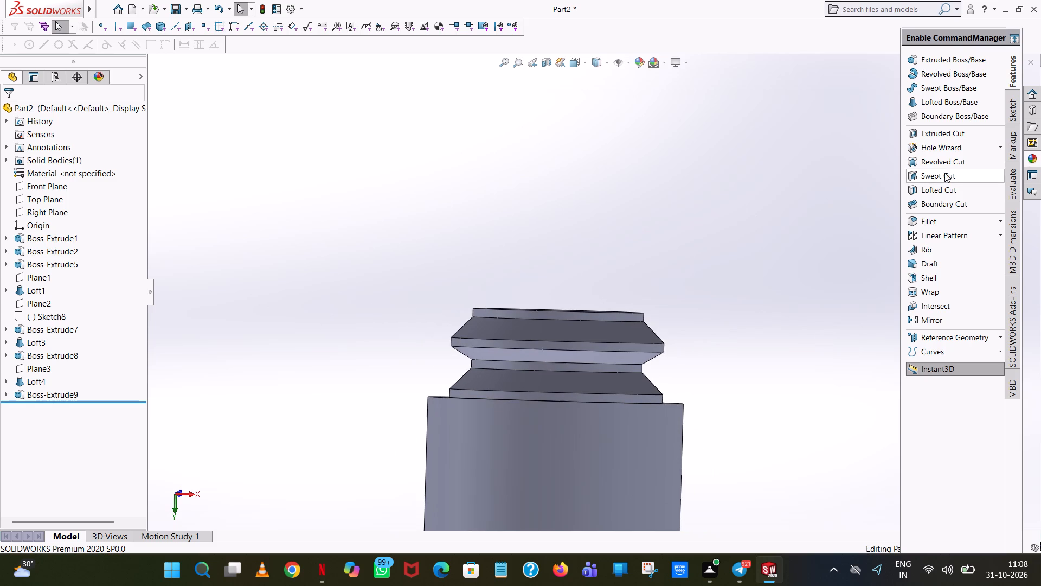
{"action": "left_click", "coordinate": [985, 332]}
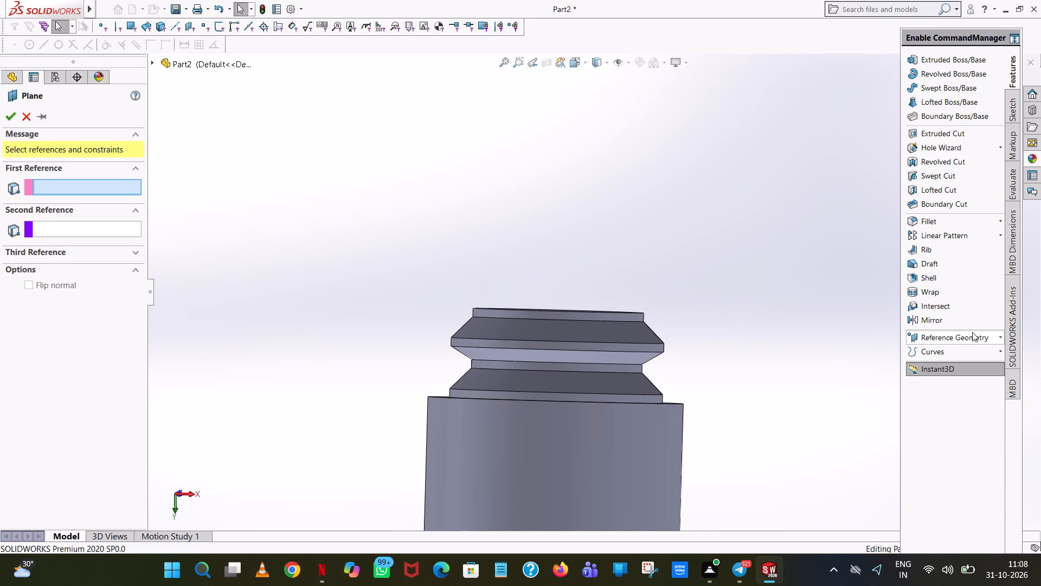
{"action": "middle_click_drag", "start_coordinate": [645, 368], "coordinate": [655, 466]}
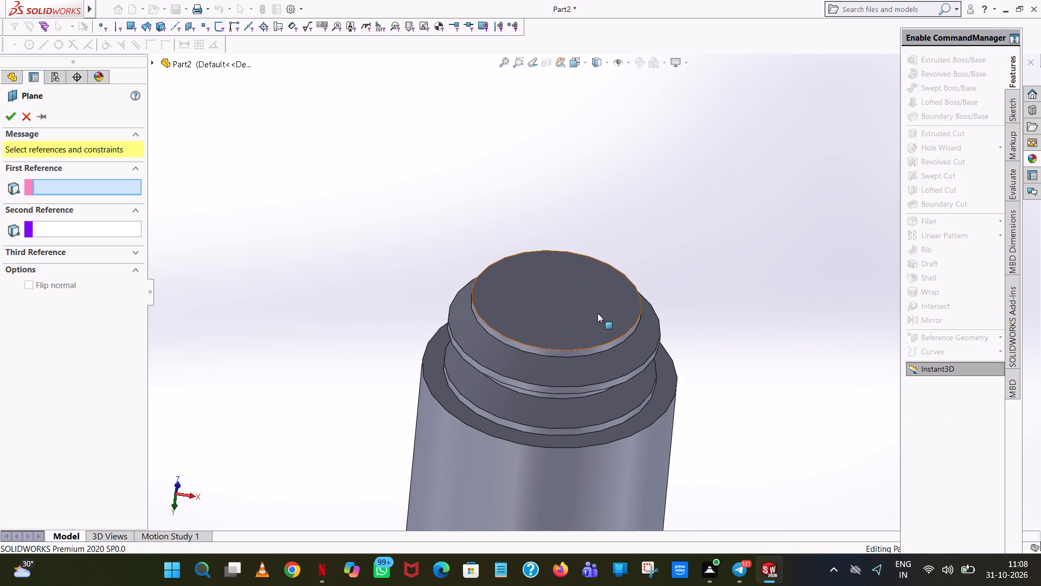
{"action": "left_click", "coordinate": [597, 313]}
{"action": "left_click", "coordinate": [9, 113]}
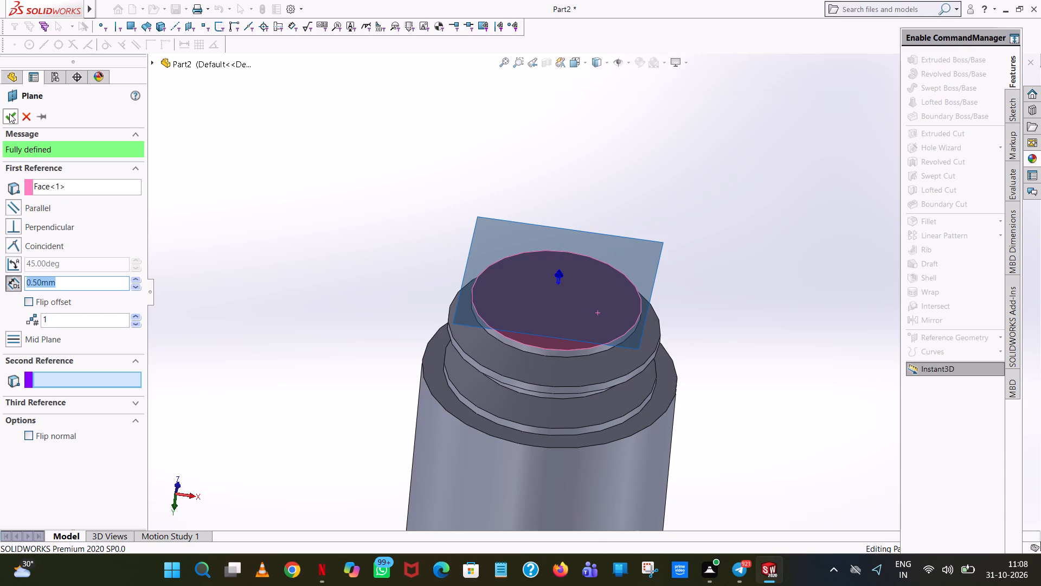
Sketch a circle of 2 mm radius centred on the origin on Plane4 and exit the sketch.
{"action": "middle_click_drag", "start_coordinate": [705, 210], "coordinate": [715, 288]}
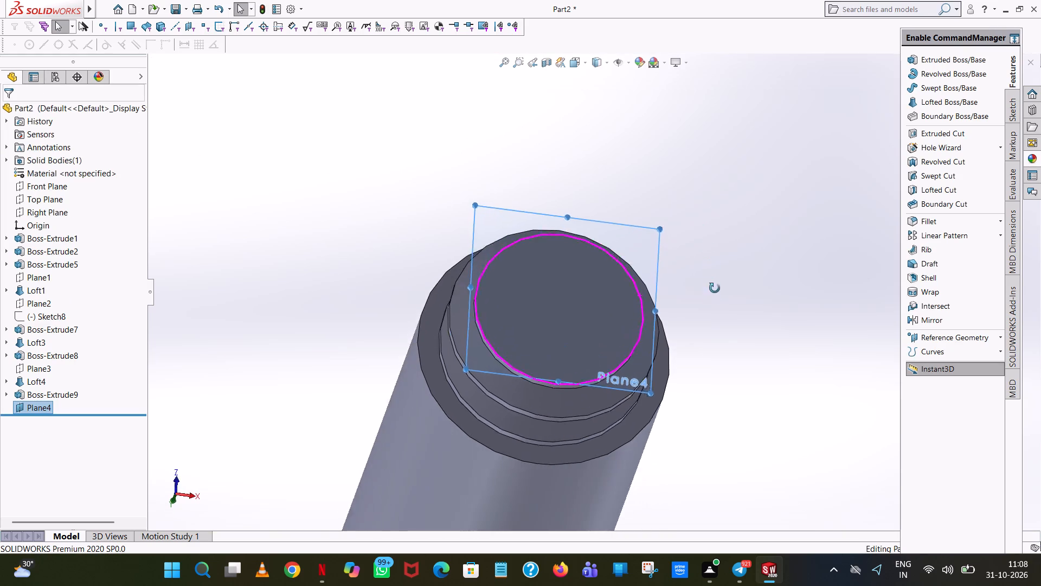
{"action": "middle_click_drag", "start_coordinate": [715, 288], "coordinate": [715, 358]}
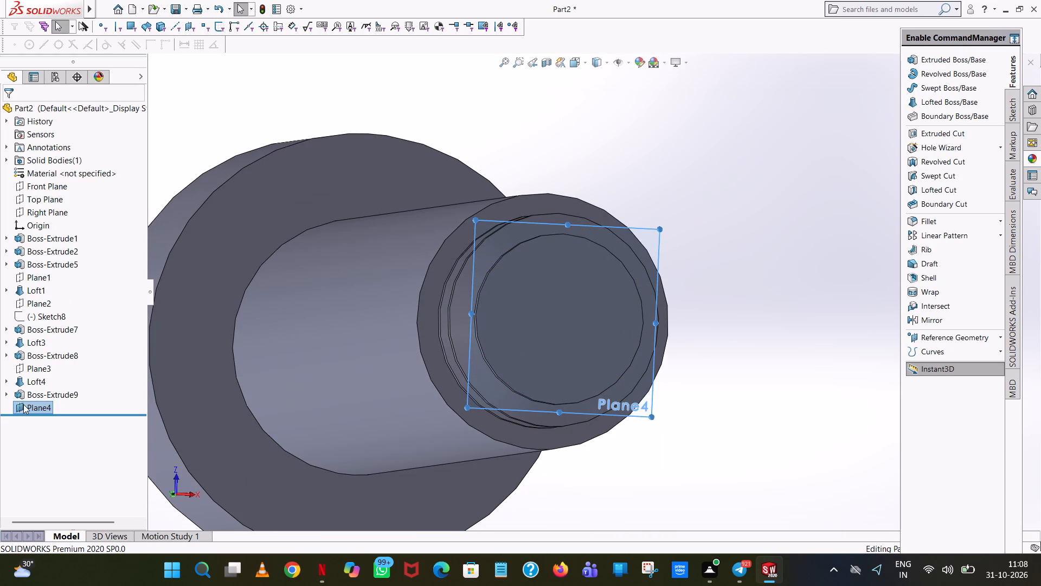
{"action": "left_click", "coordinate": [23, 404]}
{"action": "left_click", "coordinate": [36, 386]}
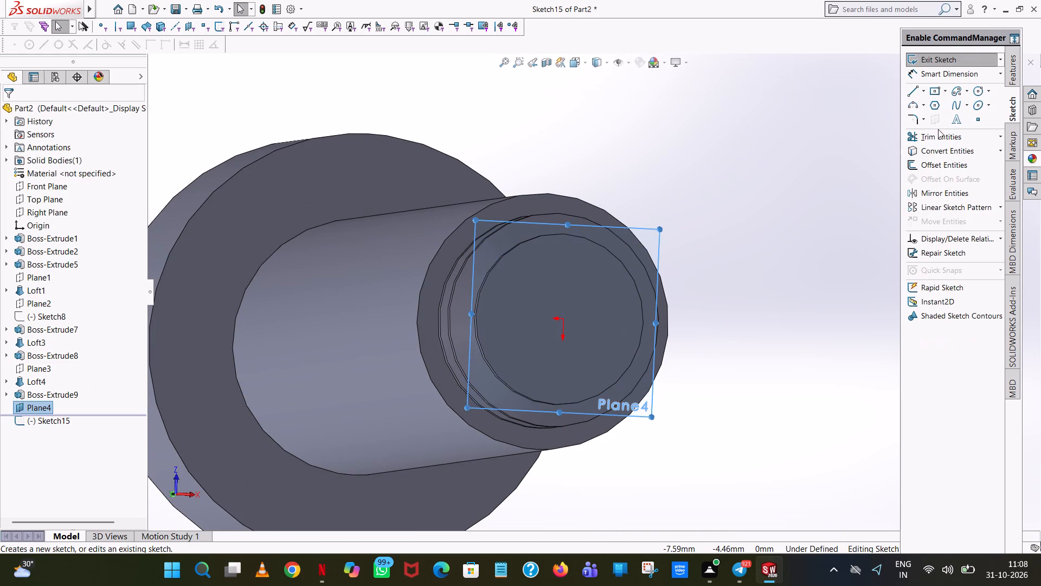
{"action": "left_click", "coordinate": [978, 90]}
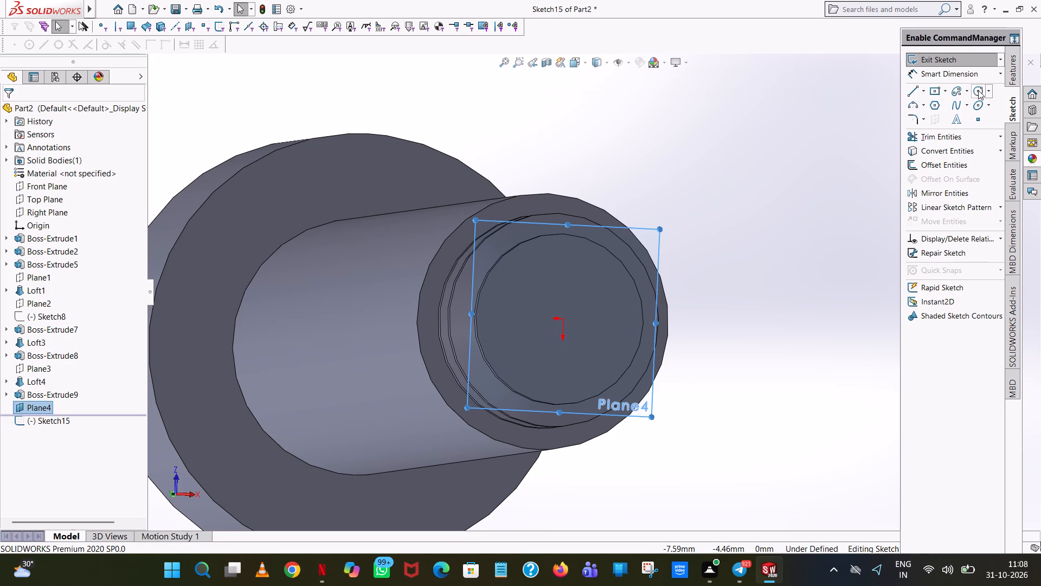
{"action": "left_click", "coordinate": [566, 318]}
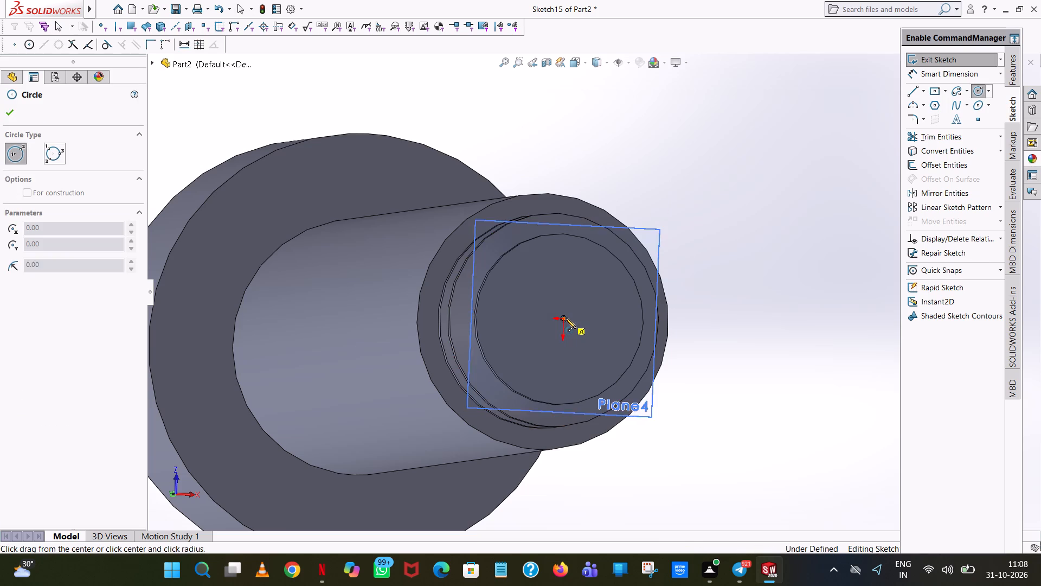
{"action": "left_click", "coordinate": [601, 267]}
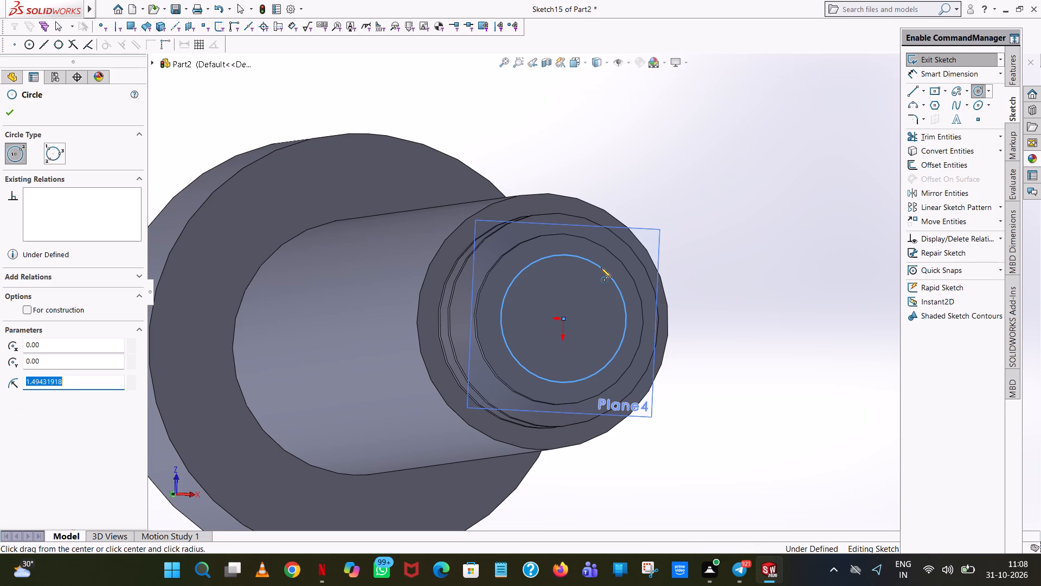
{"action": "key", "text": "2"}
{"action": "key", "text": "Return"}
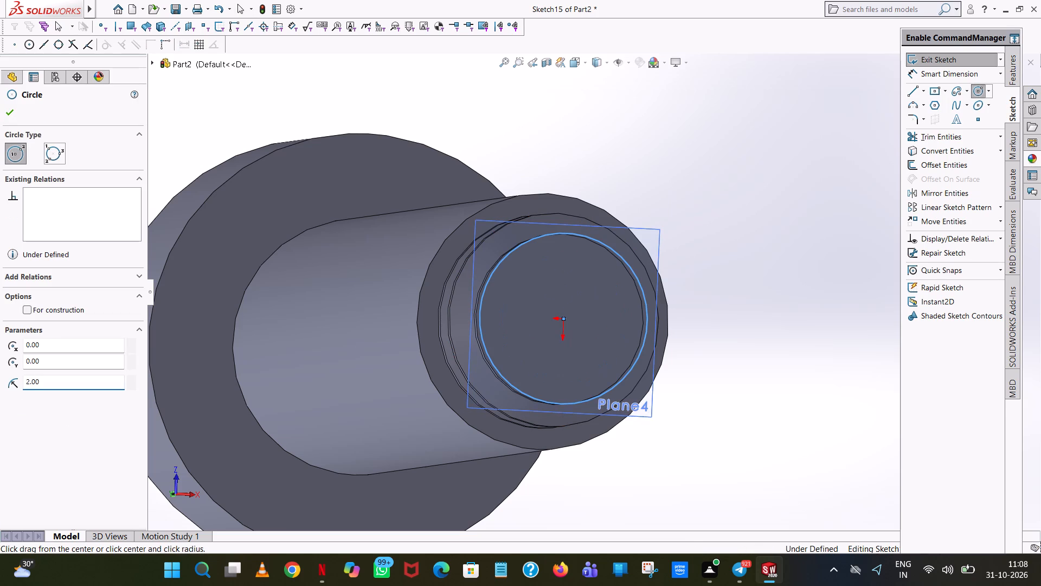
{"action": "right_click", "coordinate": [601, 267]}
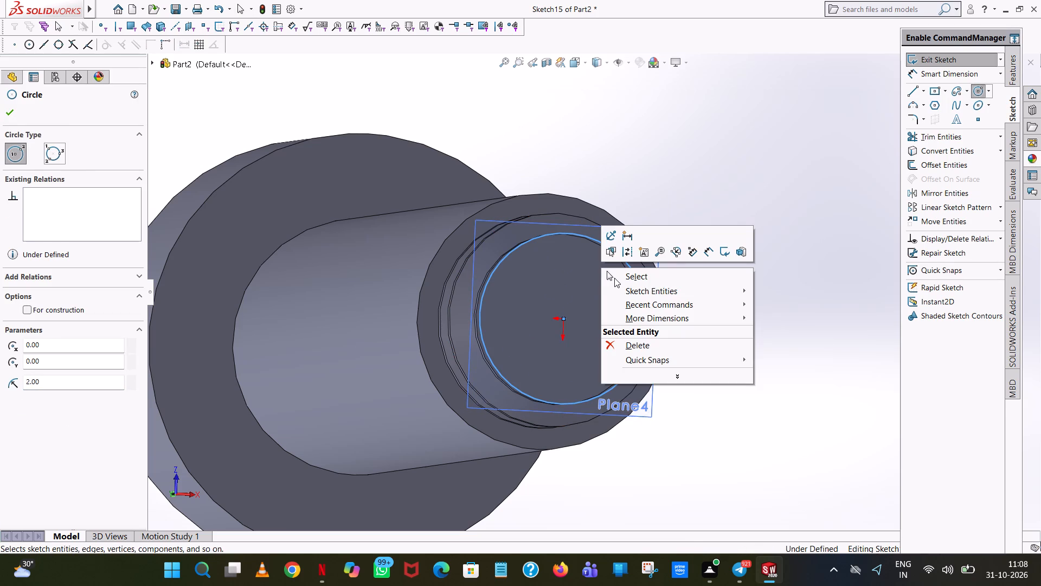
{"action": "left_click", "coordinate": [614, 278]}
{"action": "left_click", "coordinate": [736, 169]}
{"action": "left_click", "coordinate": [959, 73]}
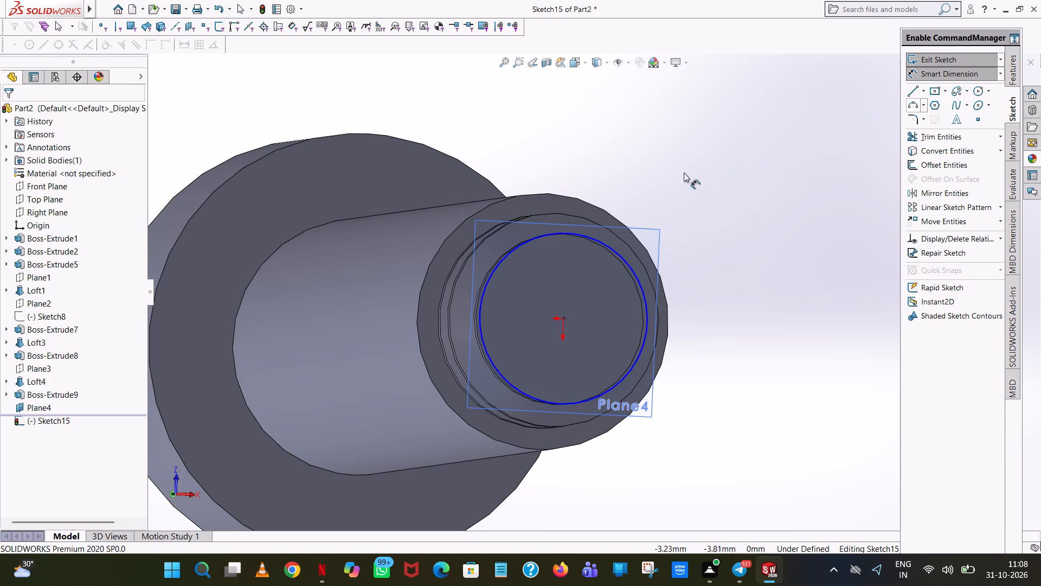
{"action": "left_click", "coordinate": [942, 75]}
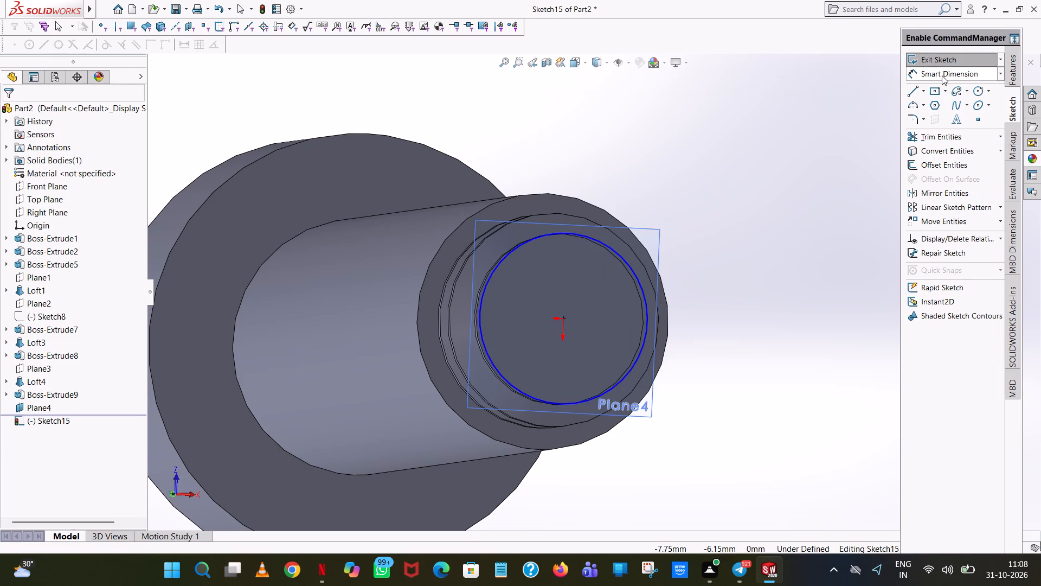
{"action": "left_click", "coordinate": [945, 59]}
{"action": "left_click", "coordinate": [825, 109]}
Start an Extruded Boss on the pin's flat end face and sketch a circle of 2.5 mm radius centred on the origin.
{"action": "middle_click_drag", "start_coordinate": [839, 210], "coordinate": [820, 188]}
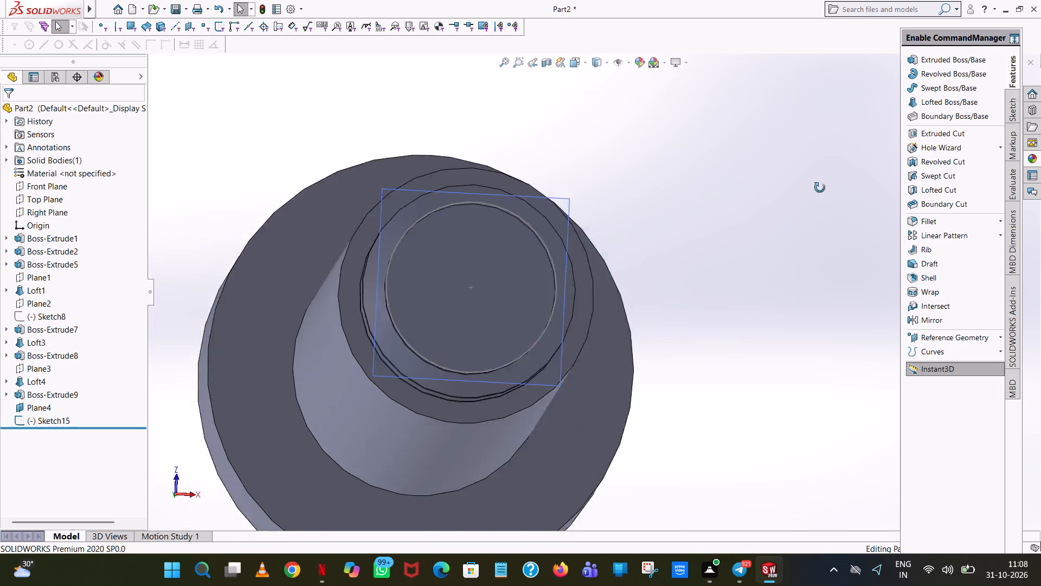
{"action": "middle_click_drag", "start_coordinate": [820, 188], "coordinate": [817, 132]}
{"action": "scroll", "coordinate": [808, 171], "scroll_direction": "up", "scroll_amount": 1}
{"action": "scroll", "coordinate": [555, 208], "scroll_direction": "up", "scroll_amount": 3}
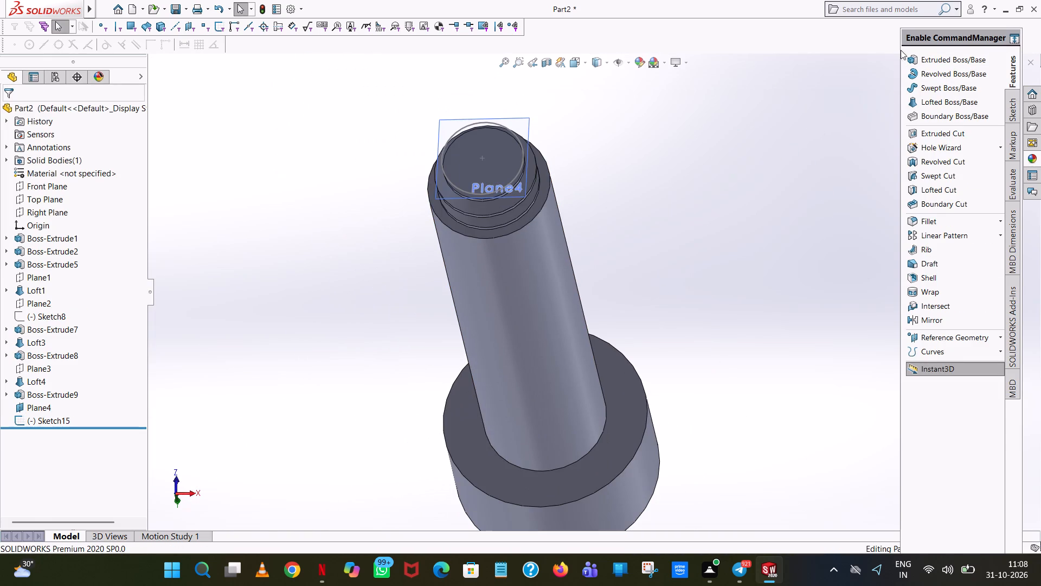
{"action": "left_click", "coordinate": [926, 59]}
{"action": "scroll", "coordinate": [492, 192], "scroll_direction": "down", "scroll_amount": 9}
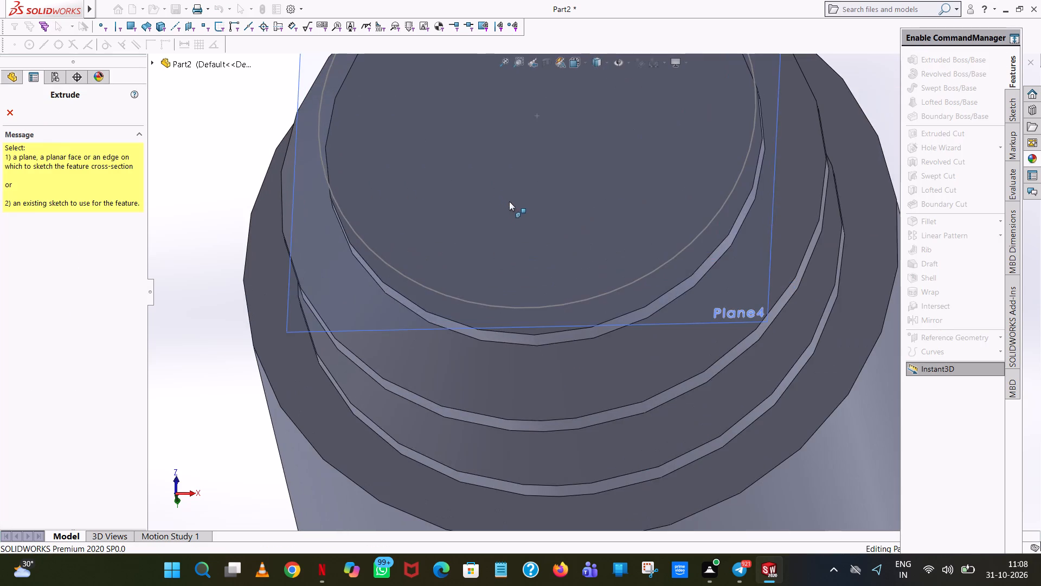
{"action": "middle_click_drag", "start_coordinate": [510, 201], "coordinate": [520, 87]}
{"action": "scroll", "coordinate": [510, 201], "scroll_direction": "up", "scroll_amount": 1}
{"action": "left_click", "coordinate": [531, 241]}
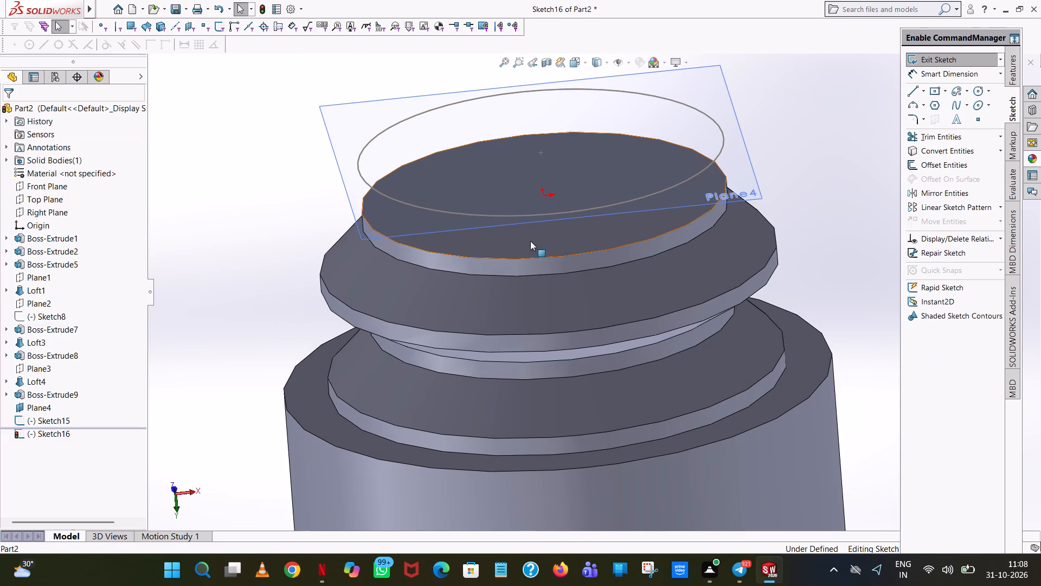
{"action": "middle_click_drag", "start_coordinate": [646, 269], "coordinate": [640, 220]}
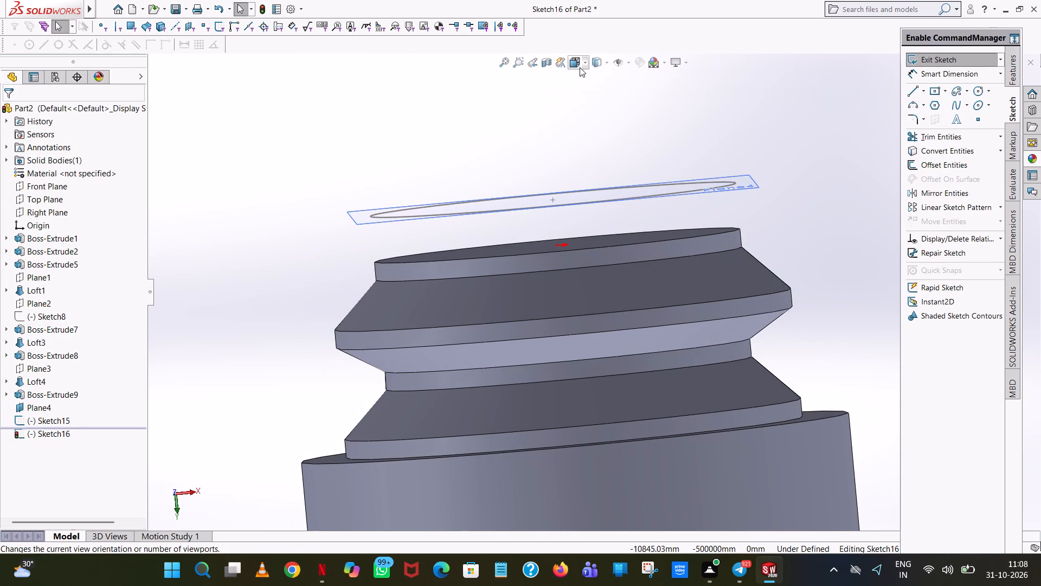
{"action": "left_click", "coordinate": [583, 62]}
{"action": "left_click", "coordinate": [632, 126]}
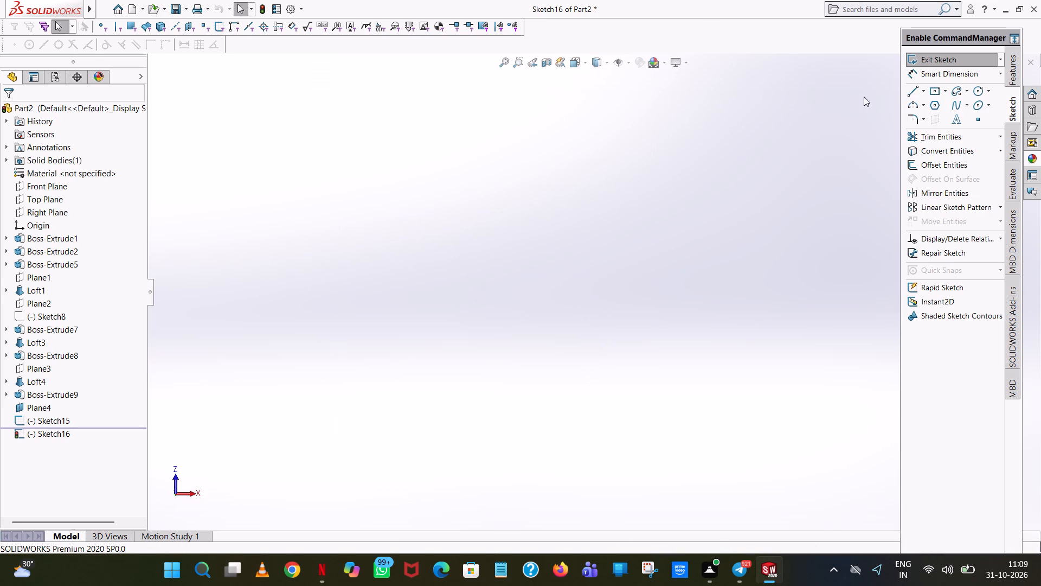
{"action": "left_click", "coordinate": [505, 60]}
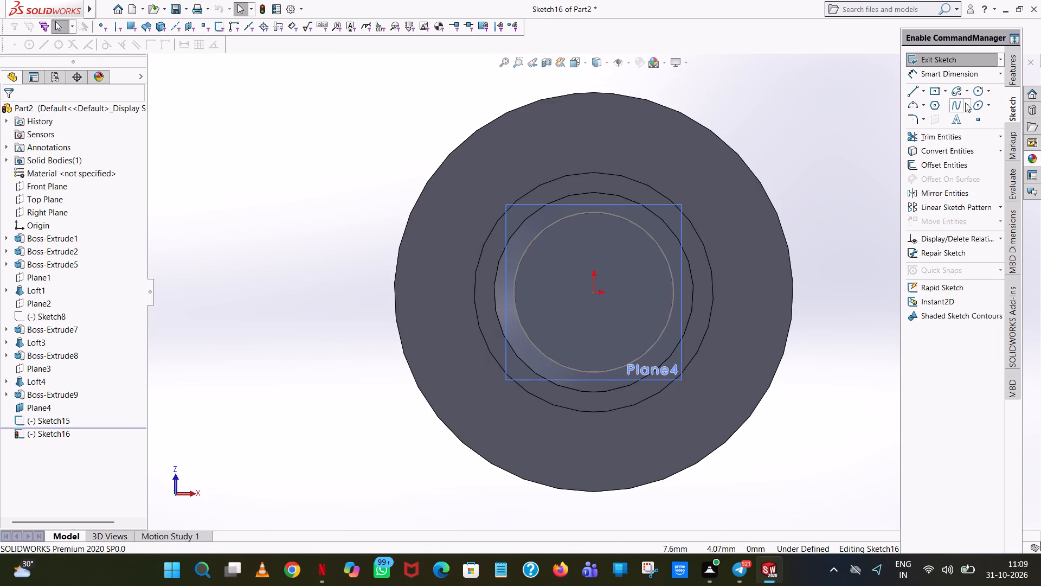
{"action": "left_click", "coordinate": [976, 90]}
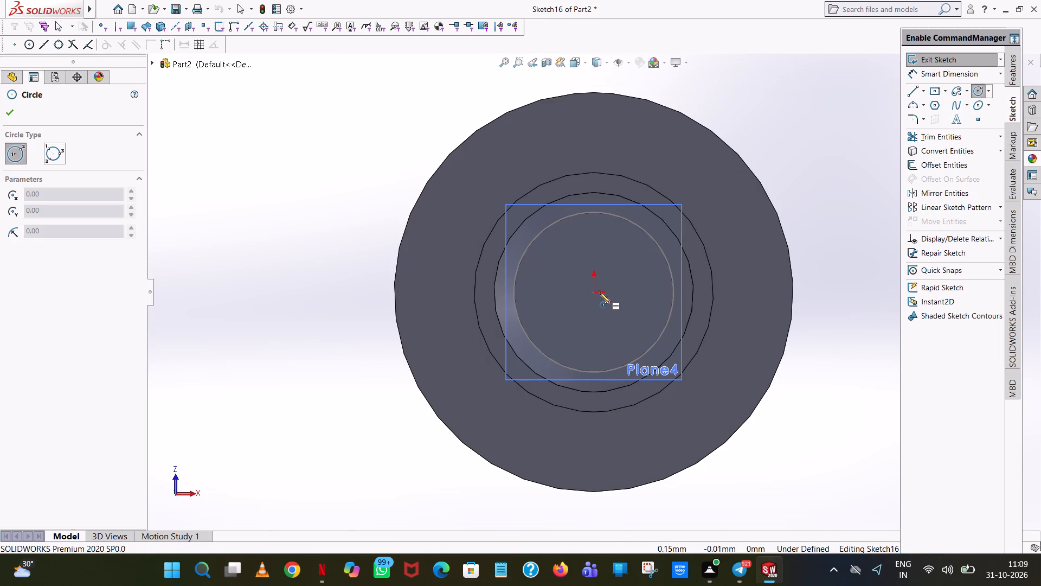
{"action": "left_click", "coordinate": [596, 292]}
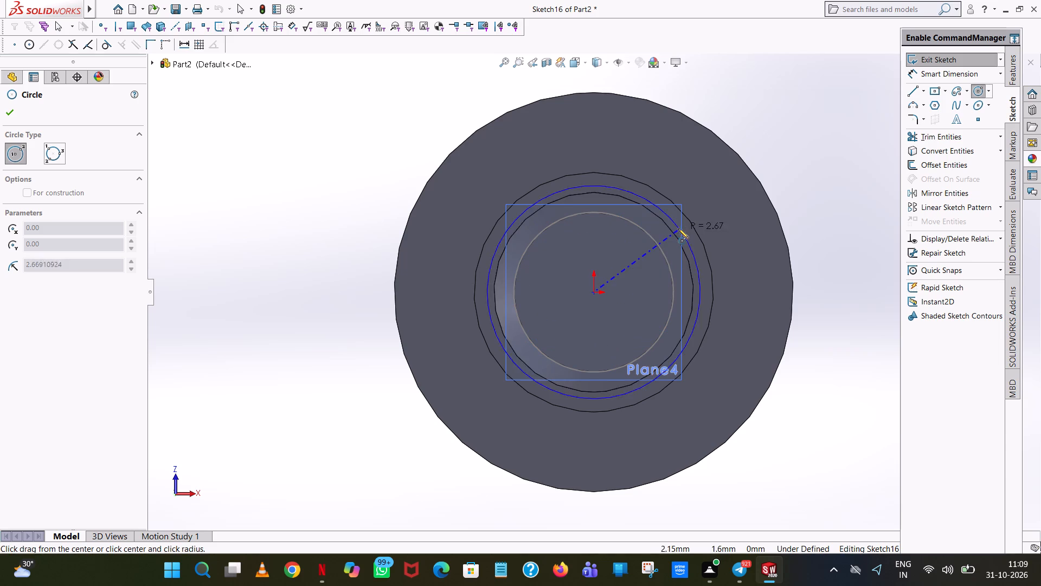
{"action": "left_click", "coordinate": [669, 233]}
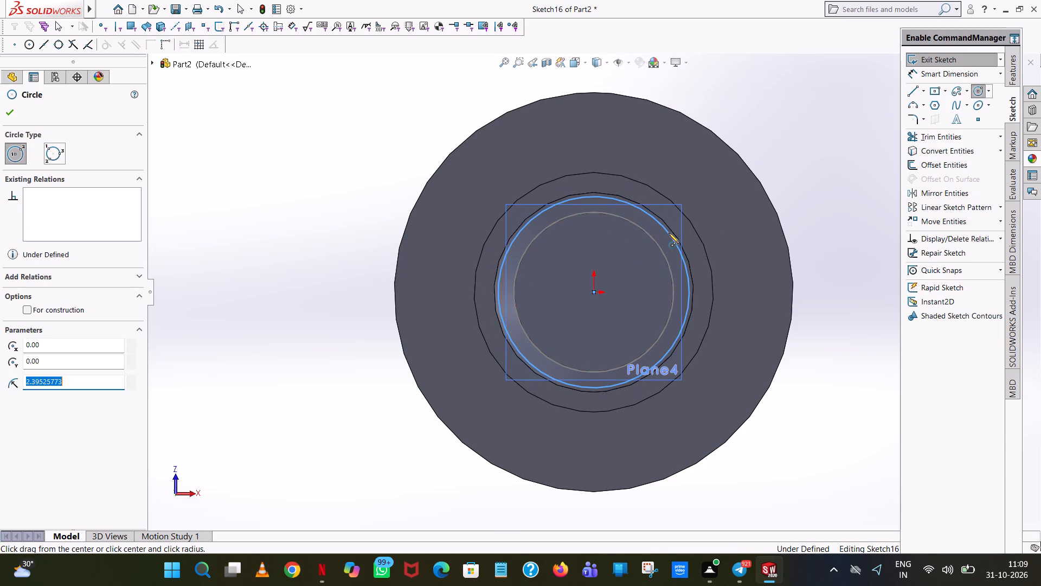
{"action": "type", "text": "2.5"}
{"action": "key", "text": "Return"}
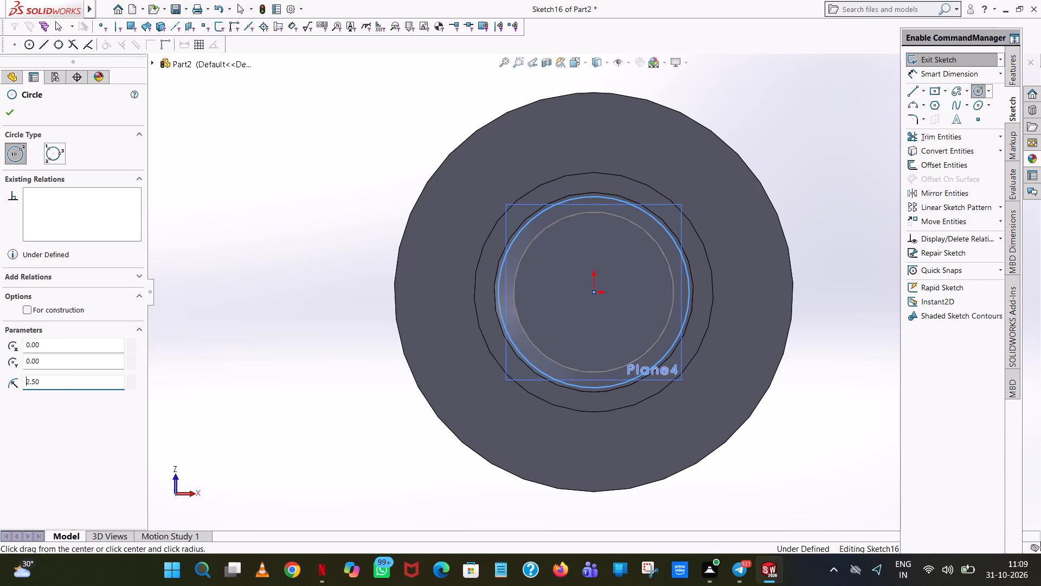
{"action": "right_click", "coordinate": [669, 233]}
{"action": "left_click", "coordinate": [686, 247]}
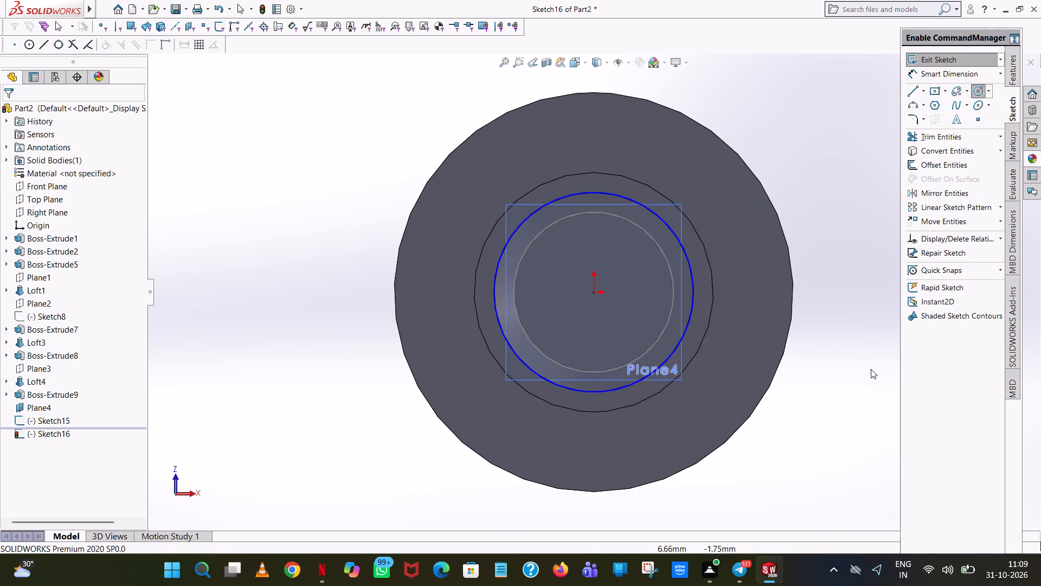
{"action": "left_click", "coordinate": [859, 384]}
Examine from the side how the new end-face circle relates to the rim beneath it and the circle on Plane4.
{"action": "scroll", "coordinate": [835, 385], "scroll_direction": "up", "scroll_amount": 1}
{"action": "middle_click_drag", "start_coordinate": [832, 366], "coordinate": [825, 176]}
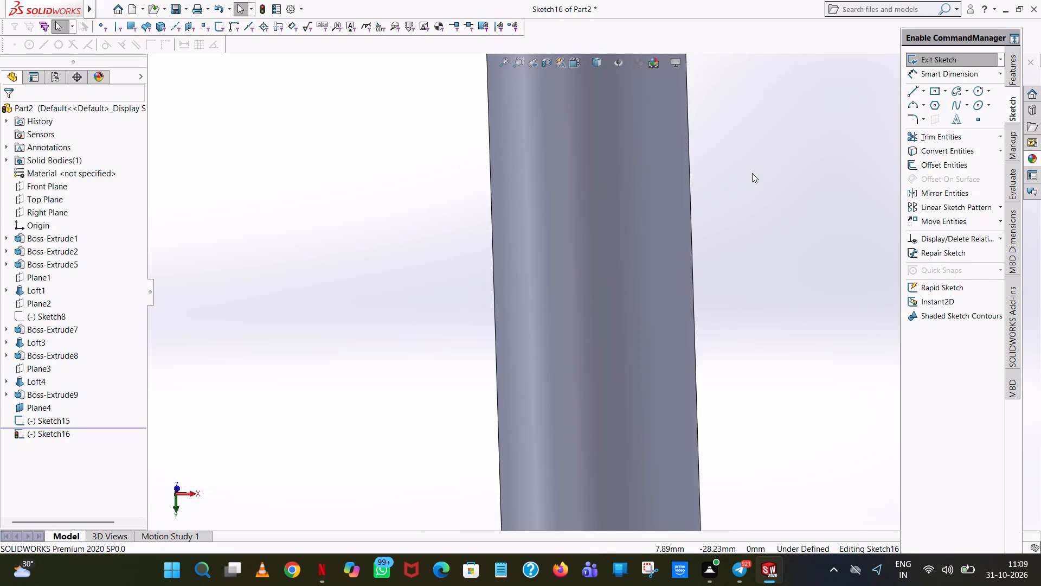
{"action": "scroll", "coordinate": [751, 173], "scroll_direction": "up", "scroll_amount": 6}
{"action": "middle_click_drag", "start_coordinate": [710, 160], "coordinate": [701, 98]}
{"action": "scroll", "coordinate": [708, 152], "scroll_direction": "up", "scroll_amount": 1}
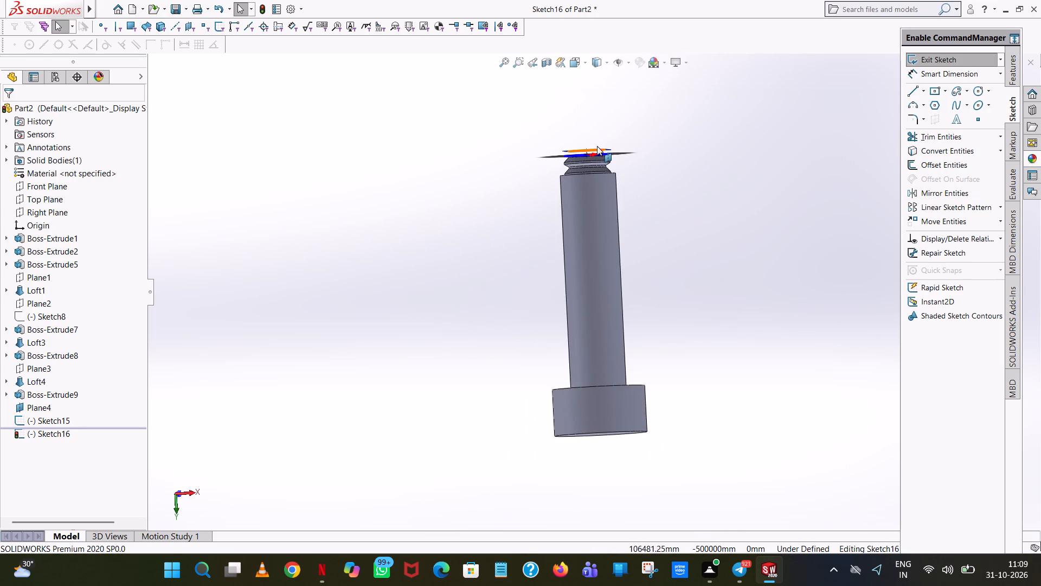
{"action": "scroll", "coordinate": [597, 146], "scroll_direction": "down", "scroll_amount": 9}
{"action": "scroll", "coordinate": [577, 326], "scroll_direction": "down", "scroll_amount": 7}
{"action": "middle_click_drag", "start_coordinate": [577, 329], "coordinate": [576, 332]}
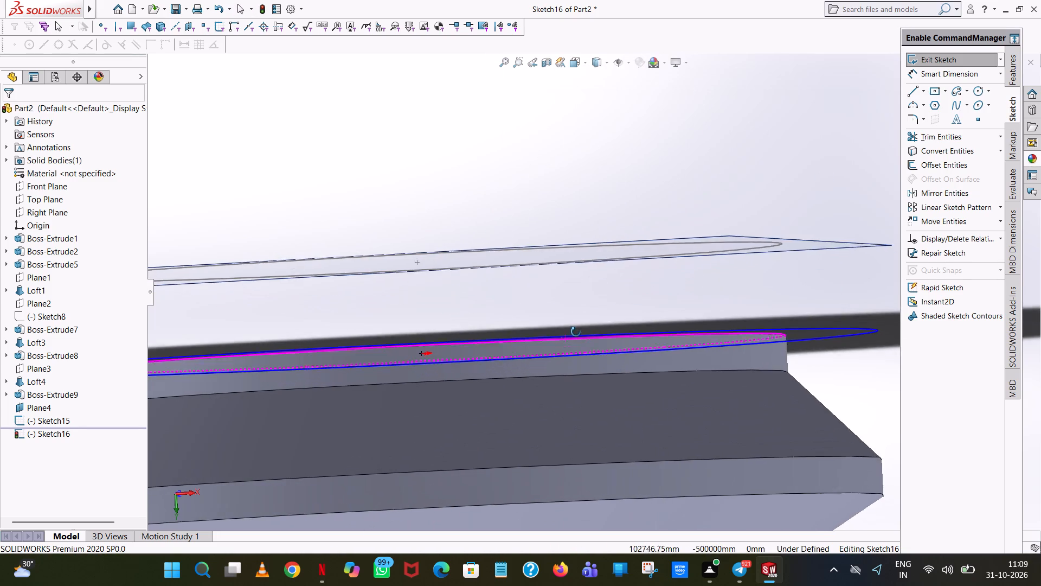
{"action": "middle_click_drag", "start_coordinate": [576, 332], "coordinate": [575, 326]}
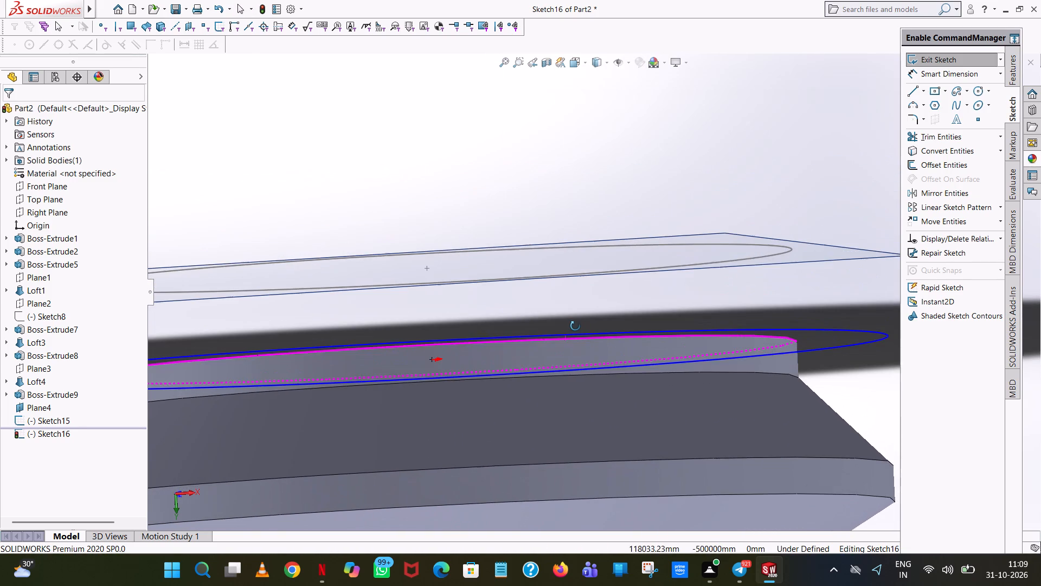
{"action": "middle_click_drag", "start_coordinate": [575, 326], "coordinate": [586, 335]}
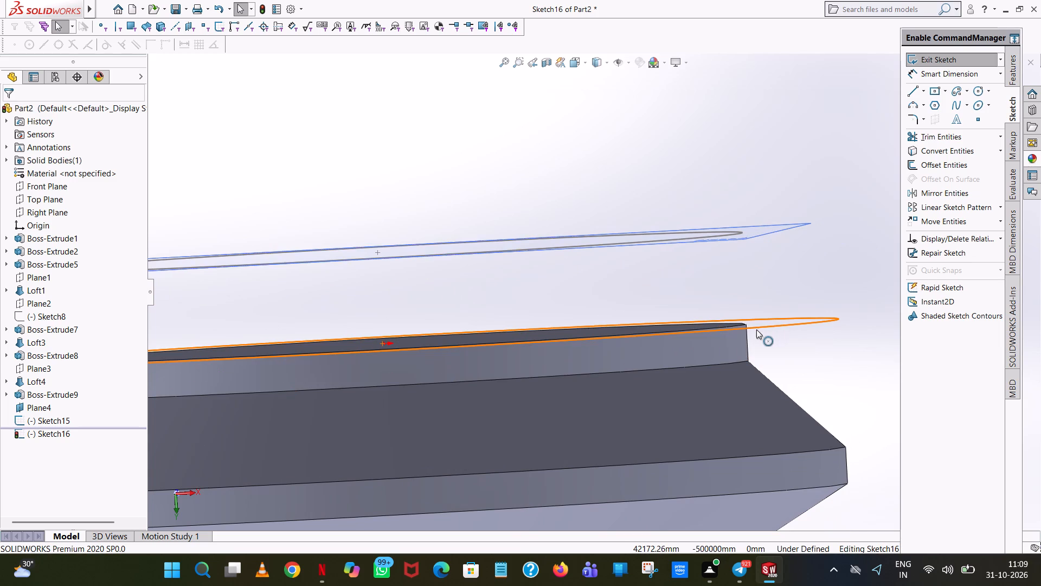
{"action": "scroll", "coordinate": [753, 330], "scroll_direction": "up", "scroll_amount": 2}
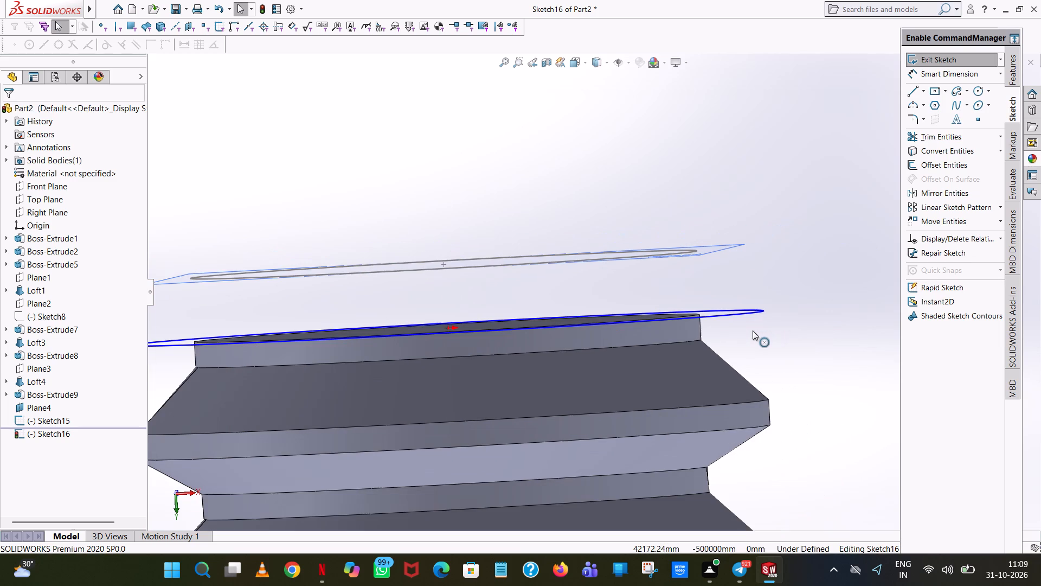
Set the radius of the sketched circle on the pin's flat end face to 2 mm.
{"action": "left_click", "coordinate": [603, 321]}
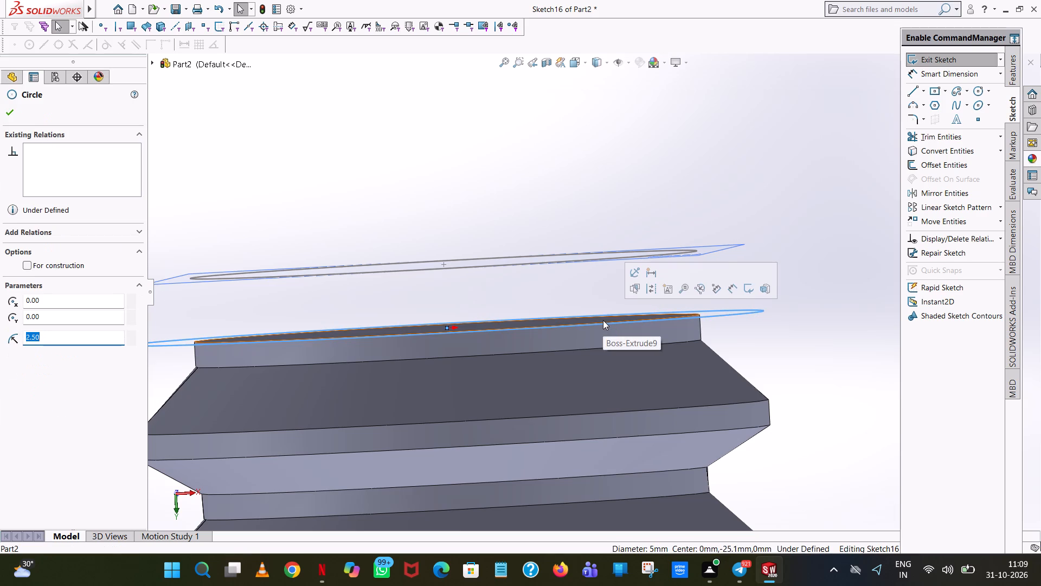
{"action": "key", "text": "2"}
{"action": "key", "text": "Return"}
{"action": "left_click", "coordinate": [607, 215]}
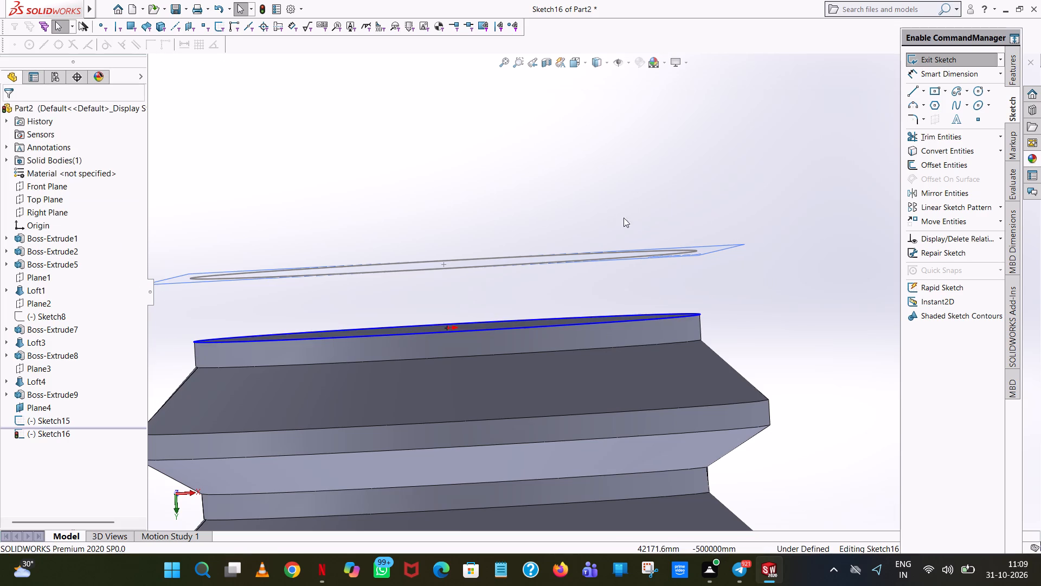
Open the sketch on Plane4 for editing and set its circle's radius to 2.5 mm.
{"action": "left_click", "coordinate": [679, 252]}
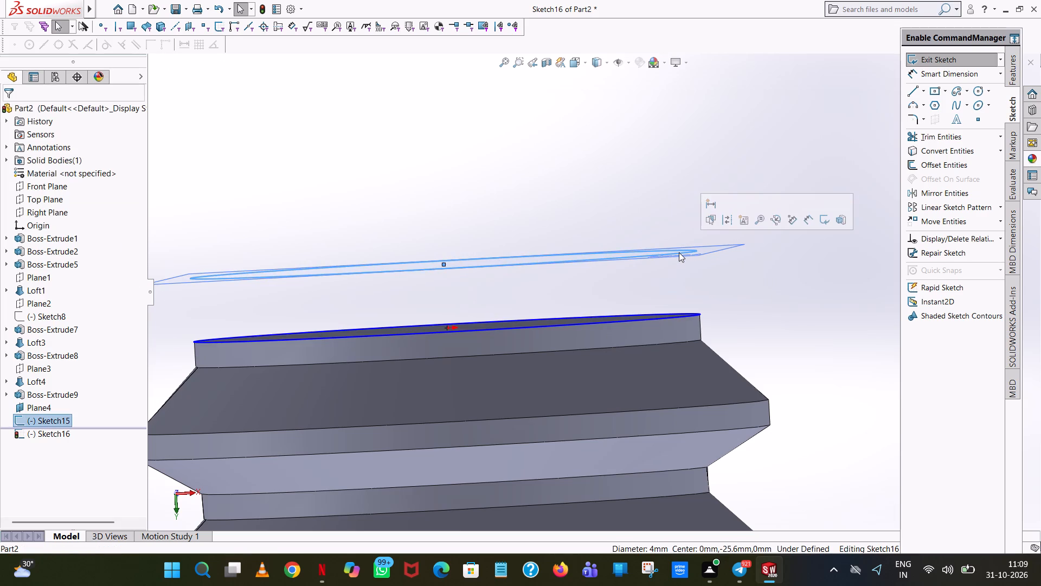
{"action": "double_click", "coordinate": [679, 252]}
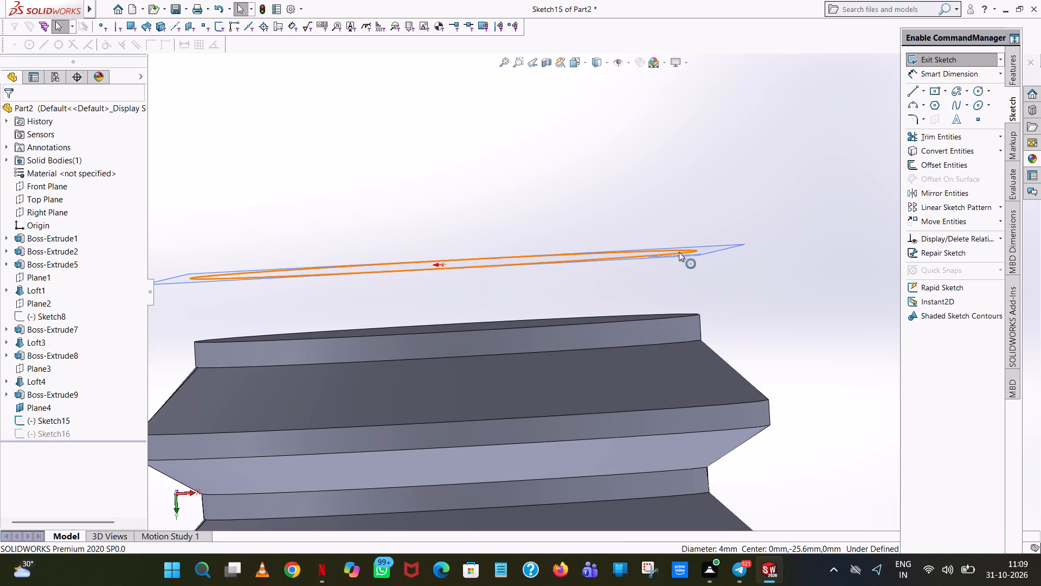
{"action": "left_click", "coordinate": [679, 251]}
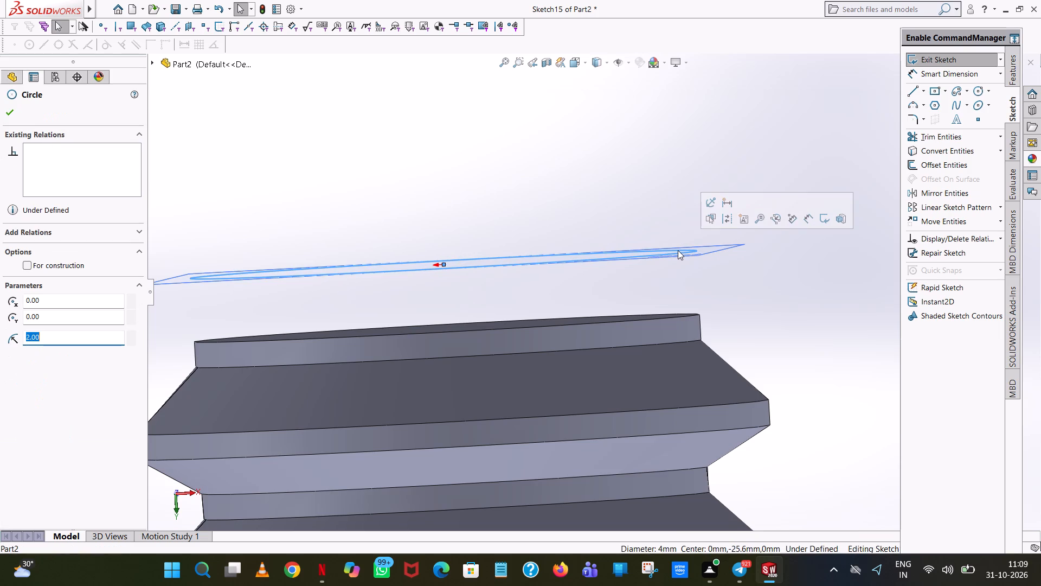
{"action": "type", "text": "2."}
{"action": "key", "text": "5"}
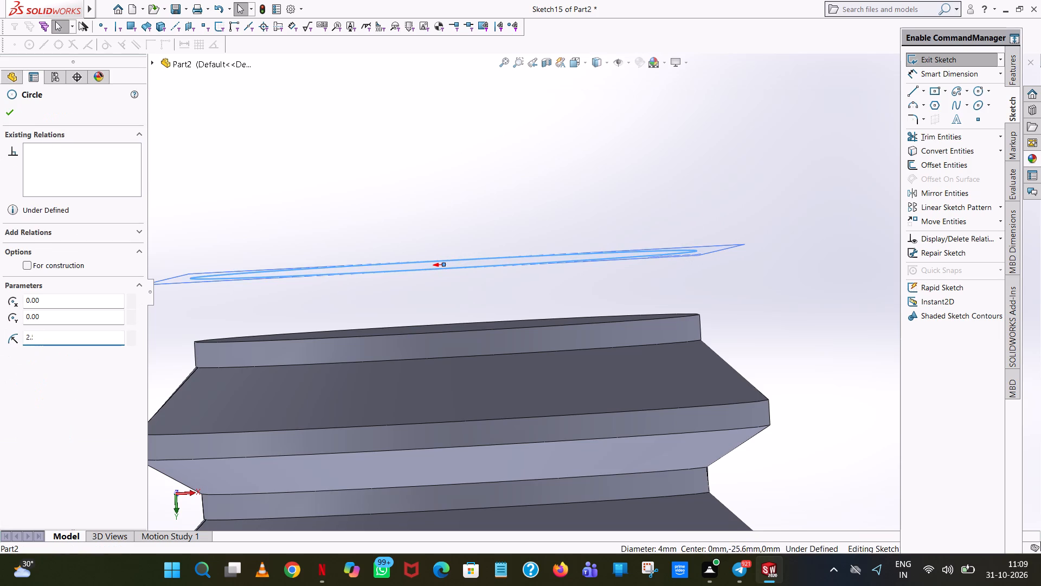
{"action": "key", "text": "Return"}
{"action": "left_click", "coordinate": [711, 164]}
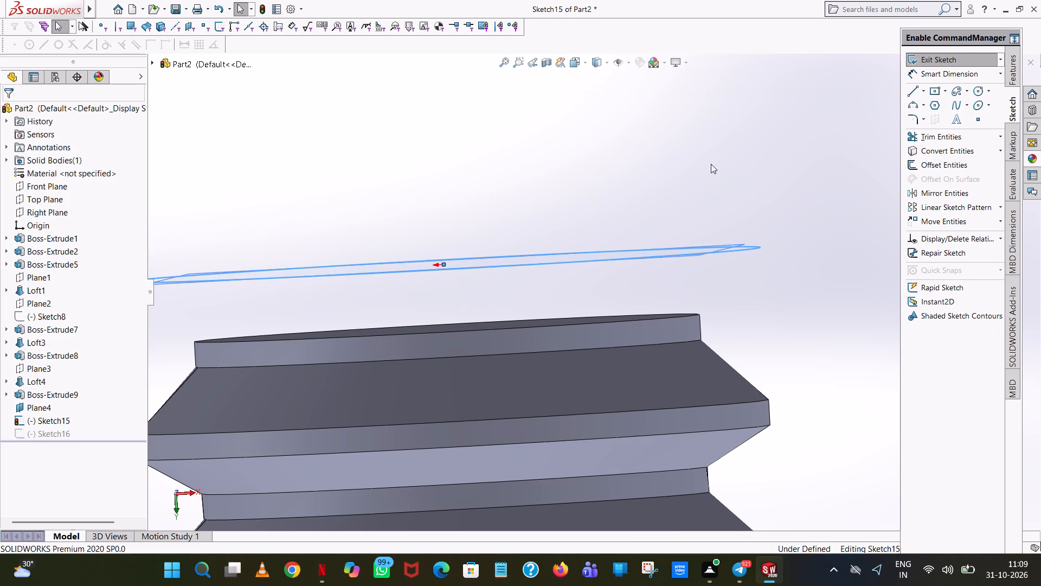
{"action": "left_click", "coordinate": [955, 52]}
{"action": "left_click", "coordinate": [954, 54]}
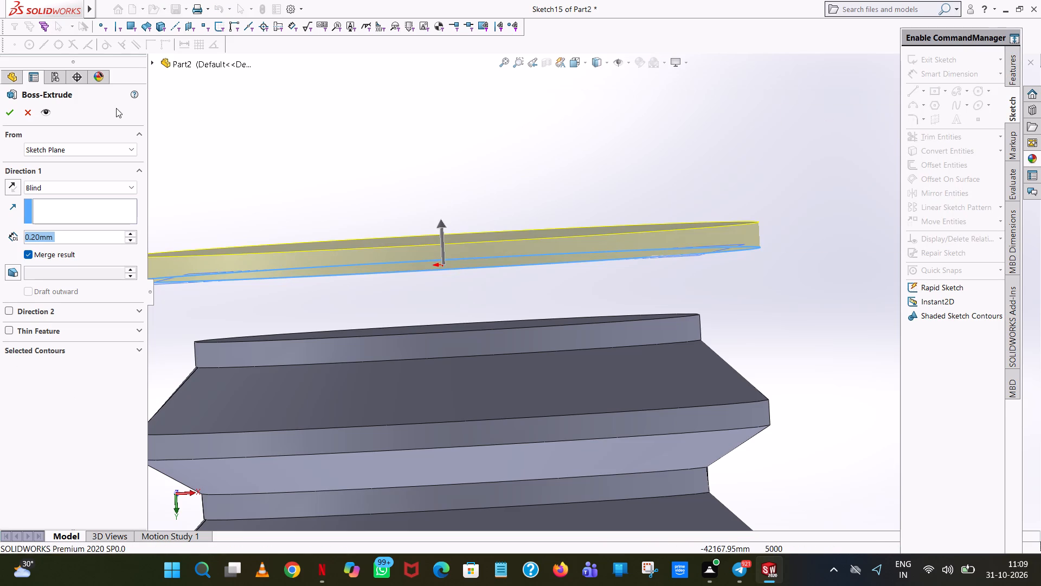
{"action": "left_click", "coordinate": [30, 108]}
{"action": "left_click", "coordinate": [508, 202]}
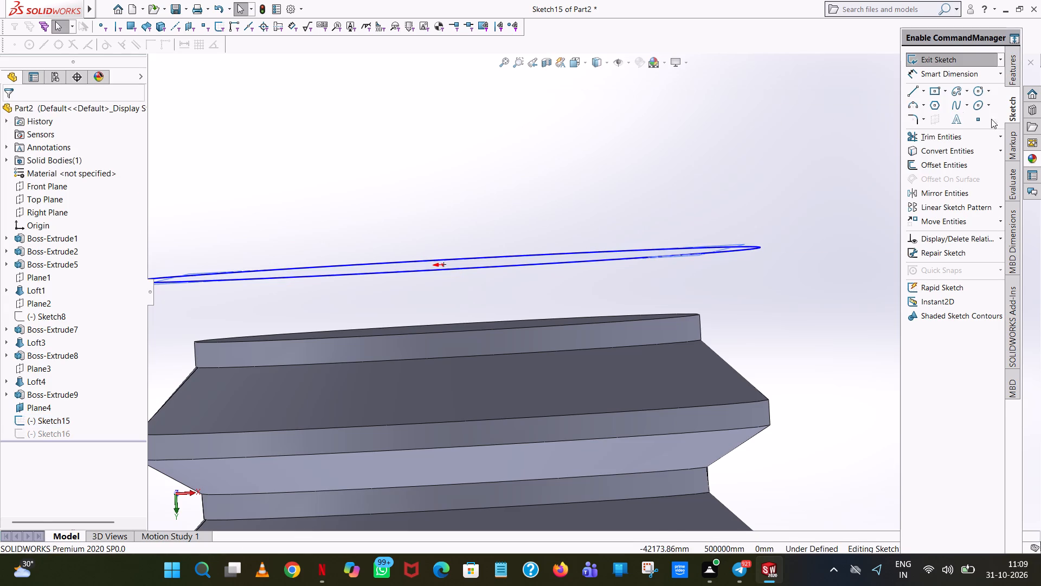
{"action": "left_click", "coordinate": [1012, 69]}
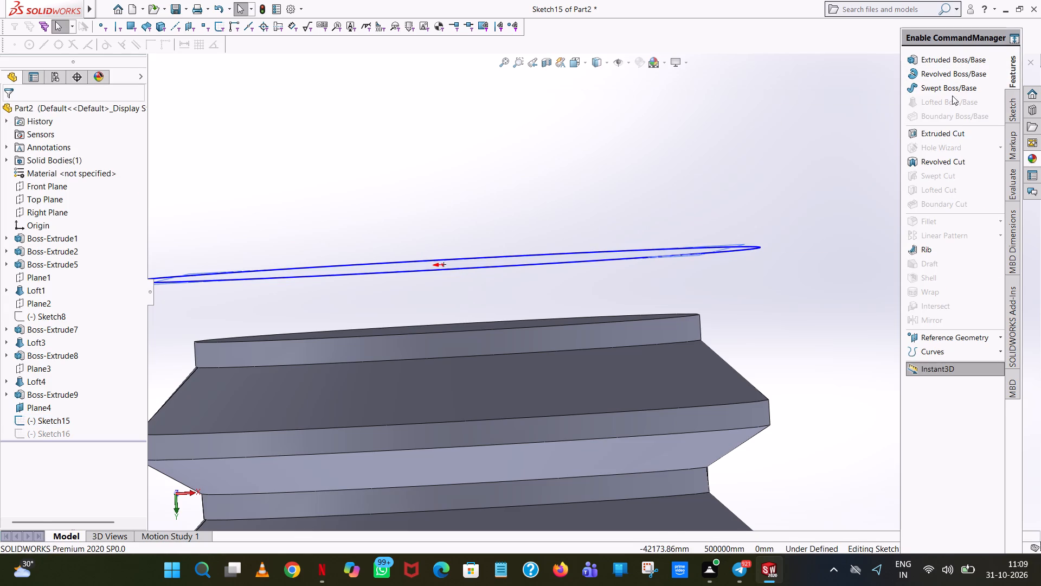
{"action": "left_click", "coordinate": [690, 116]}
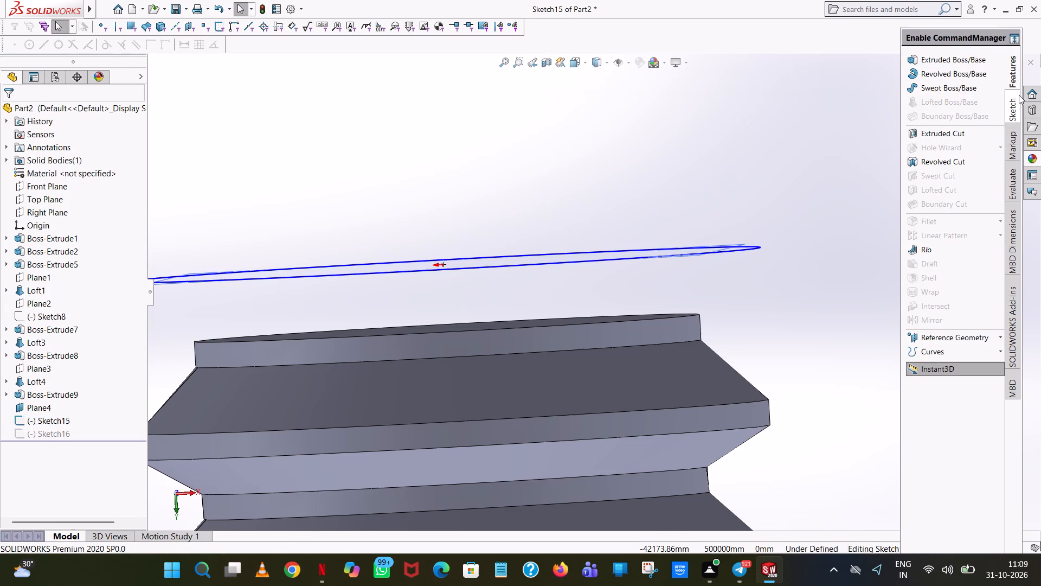
Exit the Plane4 sketch and loft a boss from the 2 mm radius end-face circle to the 2.5 mm radius circle on Plane4.
{"action": "left_click", "coordinate": [1019, 96]}
{"action": "left_click", "coordinate": [927, 54]}
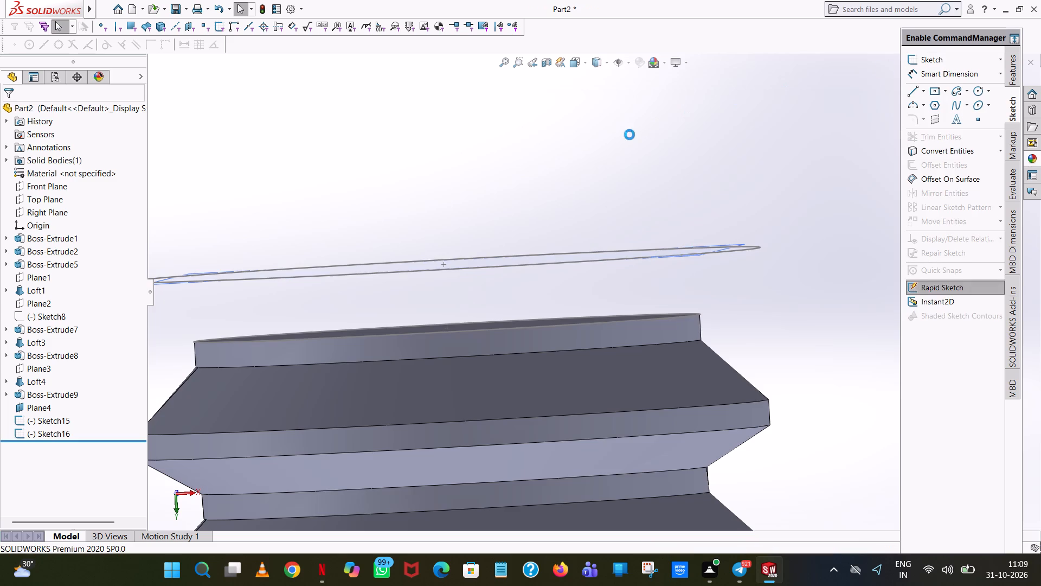
{"action": "left_click", "coordinate": [1014, 74]}
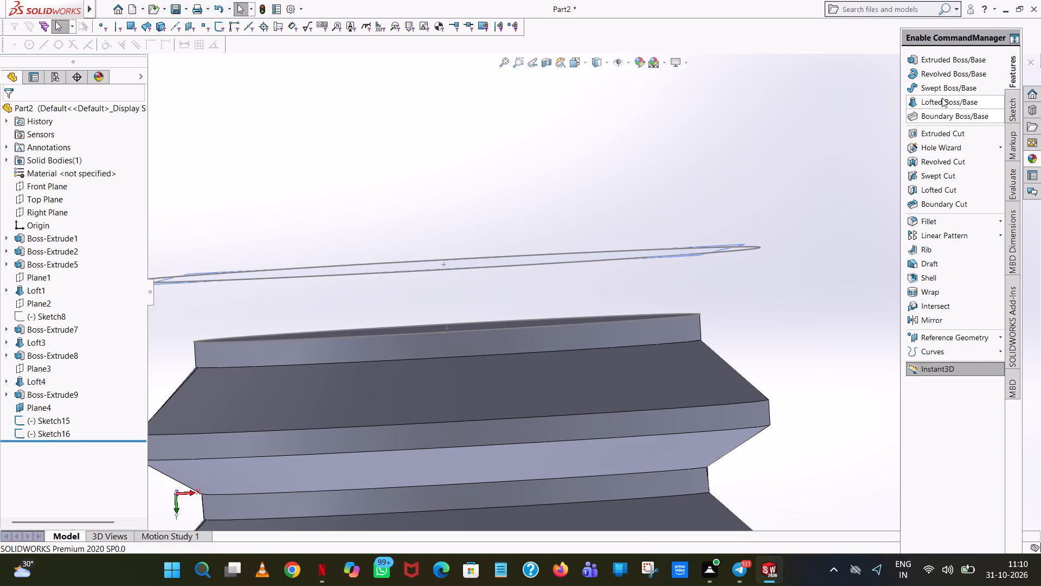
{"action": "left_click", "coordinate": [941, 97]}
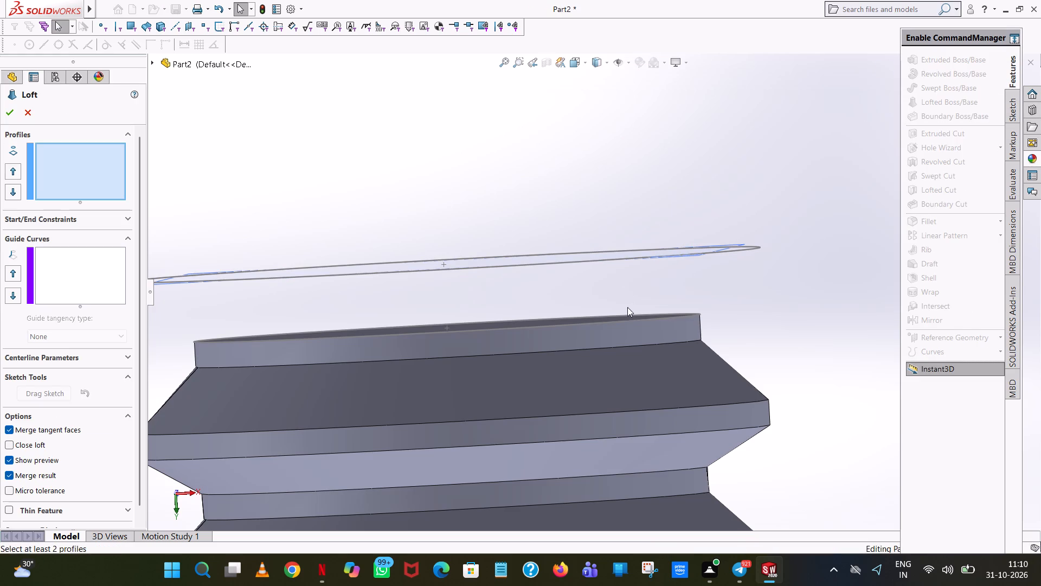
{"action": "left_click", "coordinate": [627, 320]}
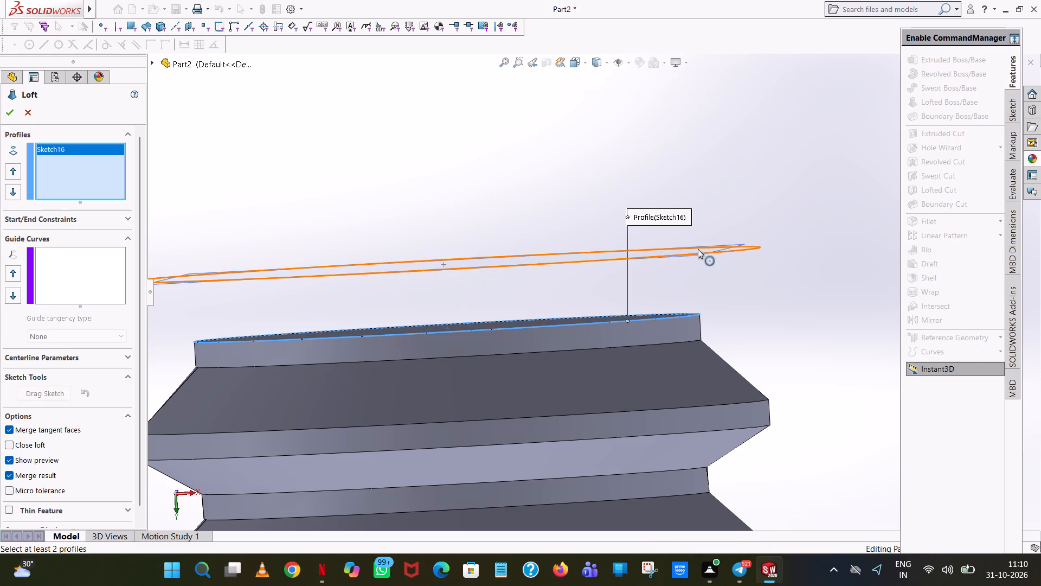
{"action": "left_click", "coordinate": [698, 254]}
{"action": "left_click", "coordinate": [9, 115]}
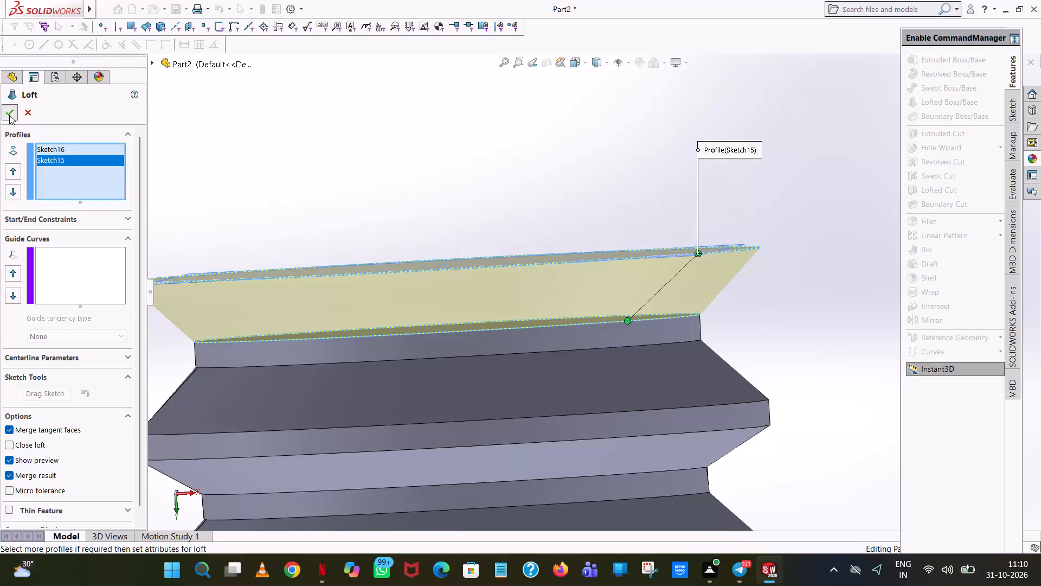
{"action": "left_click", "coordinate": [400, 157]}
Hide Plane4 in the model.
{"action": "scroll", "coordinate": [498, 215], "scroll_direction": "up", "scroll_amount": 4}
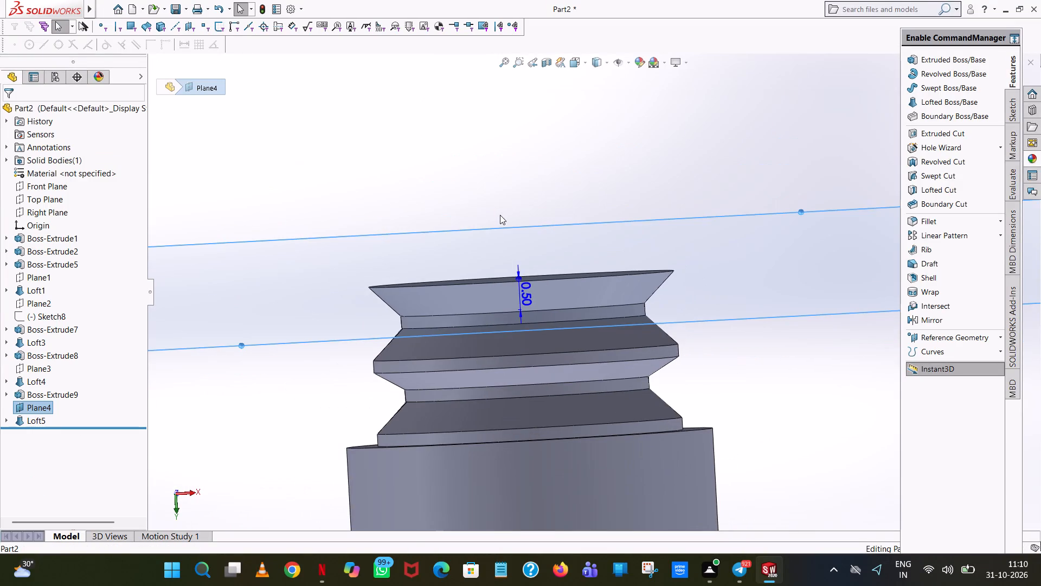
{"action": "scroll", "coordinate": [500, 215], "scroll_direction": "up", "scroll_amount": 1}
{"action": "middle_click_drag", "start_coordinate": [552, 188], "coordinate": [570, 175]}
{"action": "scroll", "coordinate": [568, 182], "scroll_direction": "up", "scroll_amount": 1}
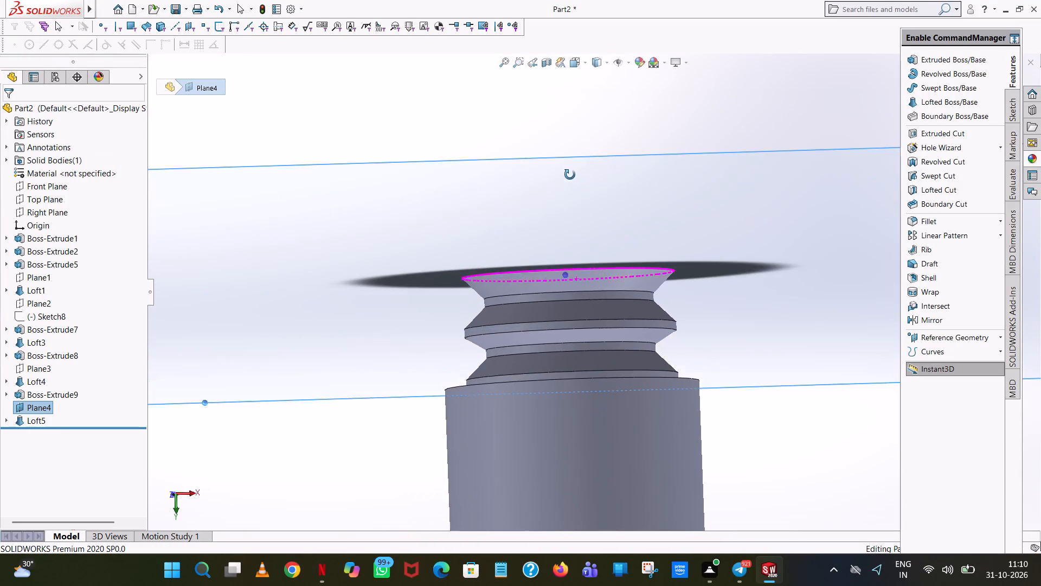
{"action": "middle_click_drag", "start_coordinate": [570, 175], "coordinate": [568, 192]}
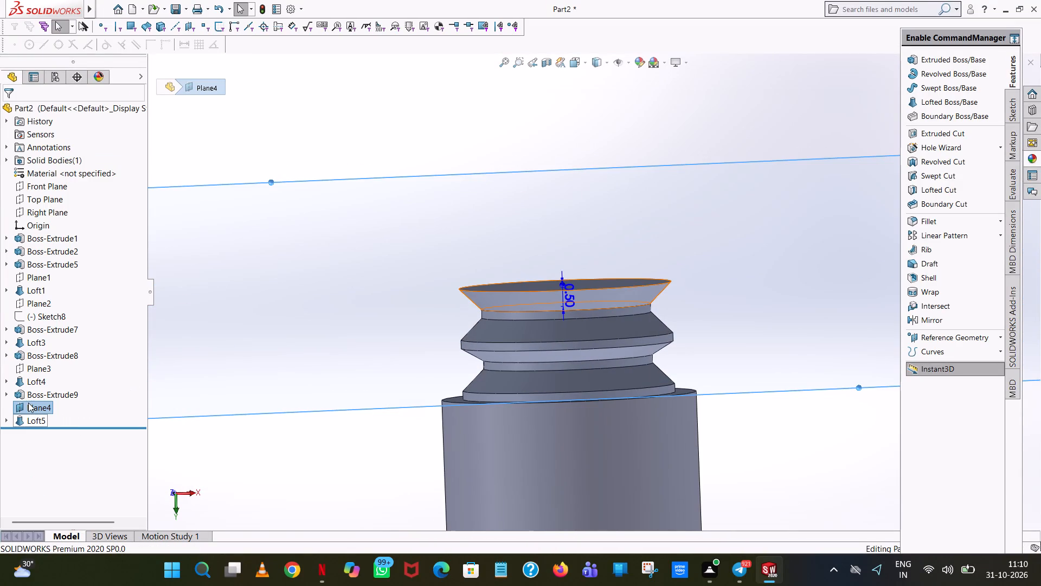
{"action": "left_click", "coordinate": [23, 405]}
{"action": "left_click", "coordinate": [49, 390]}
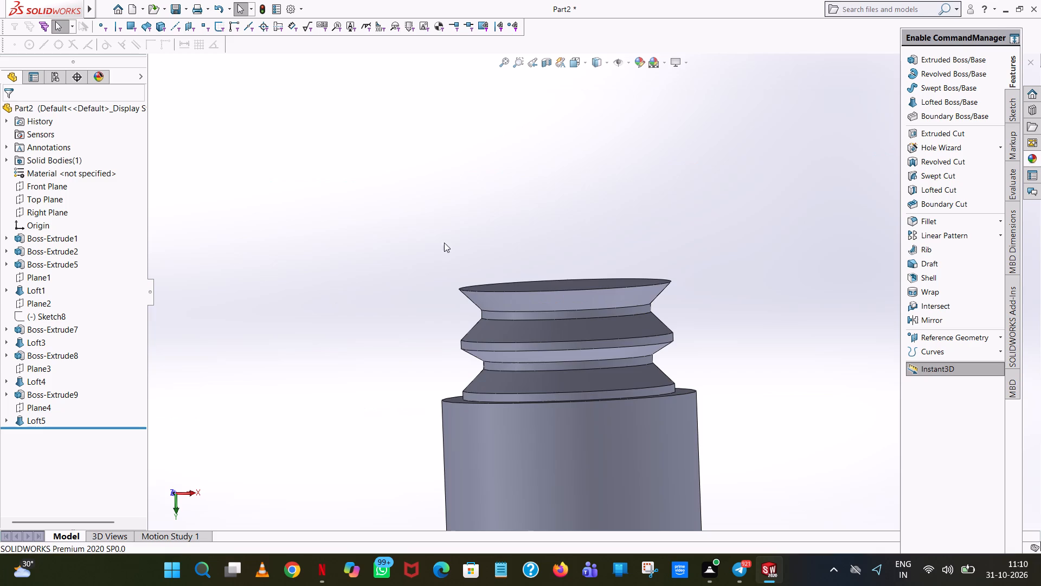
Start an Extruded Boss on the flared loft's flat end face and sketch a circle of 2.5 mm radius centred on the origin.
{"action": "left_click", "coordinate": [980, 63]}
{"action": "middle_click_drag", "start_coordinate": [667, 208], "coordinate": [673, 307]}
{"action": "left_click", "coordinate": [593, 338]}
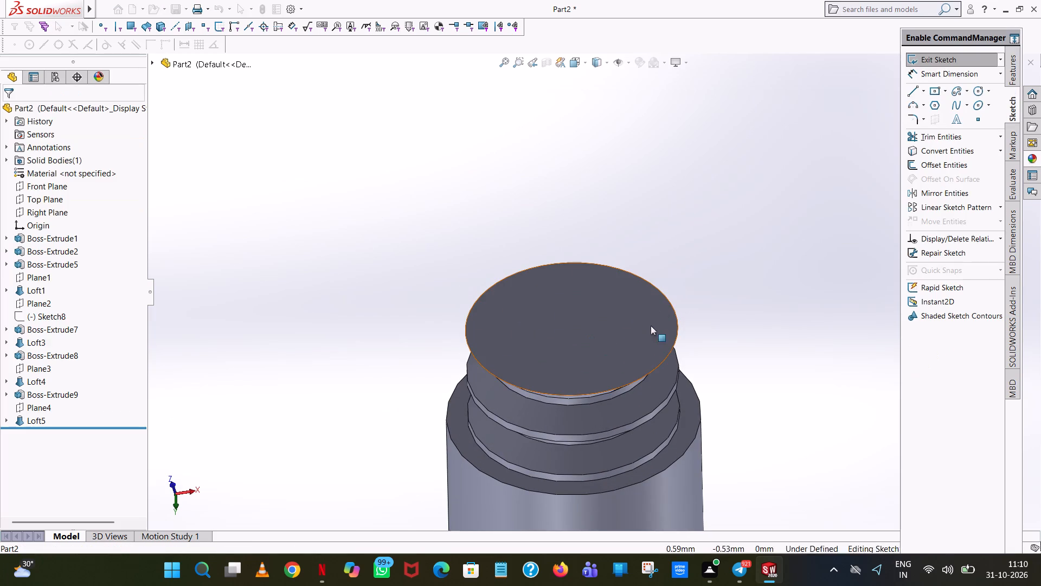
{"action": "left_click", "coordinate": [981, 88]}
{"action": "scroll", "coordinate": [558, 340], "scroll_direction": "down", "scroll_amount": 11}
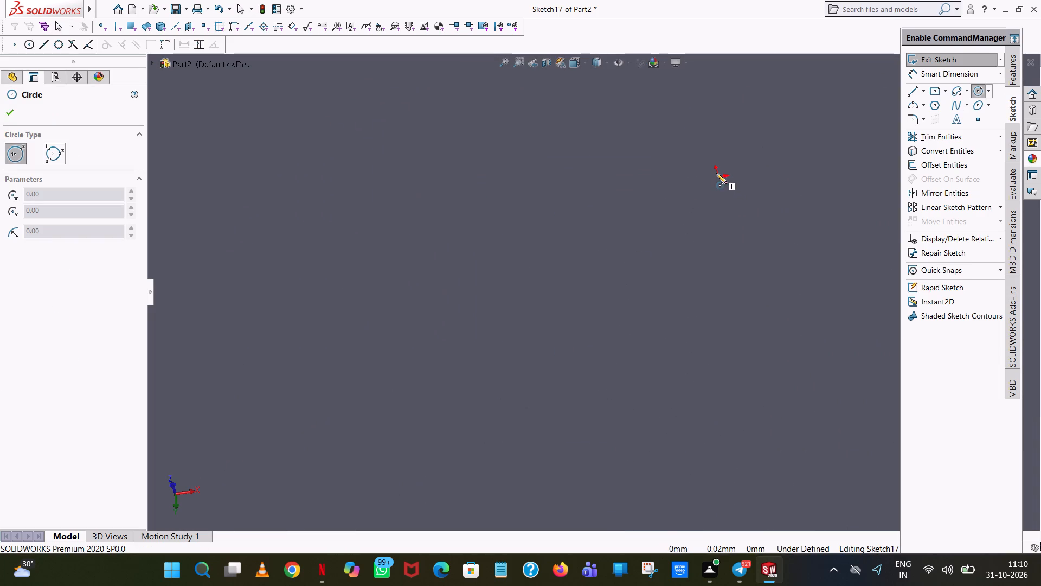
{"action": "left_click", "coordinate": [718, 177]}
{"action": "scroll", "coordinate": [642, 319], "scroll_direction": "up", "scroll_amount": 9}
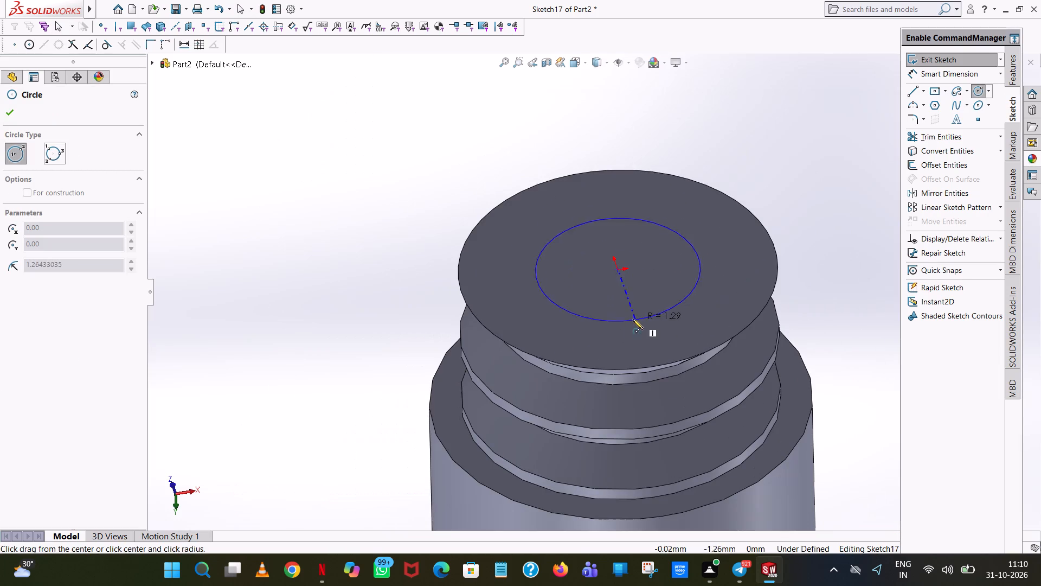
{"action": "left_click", "coordinate": [599, 367]}
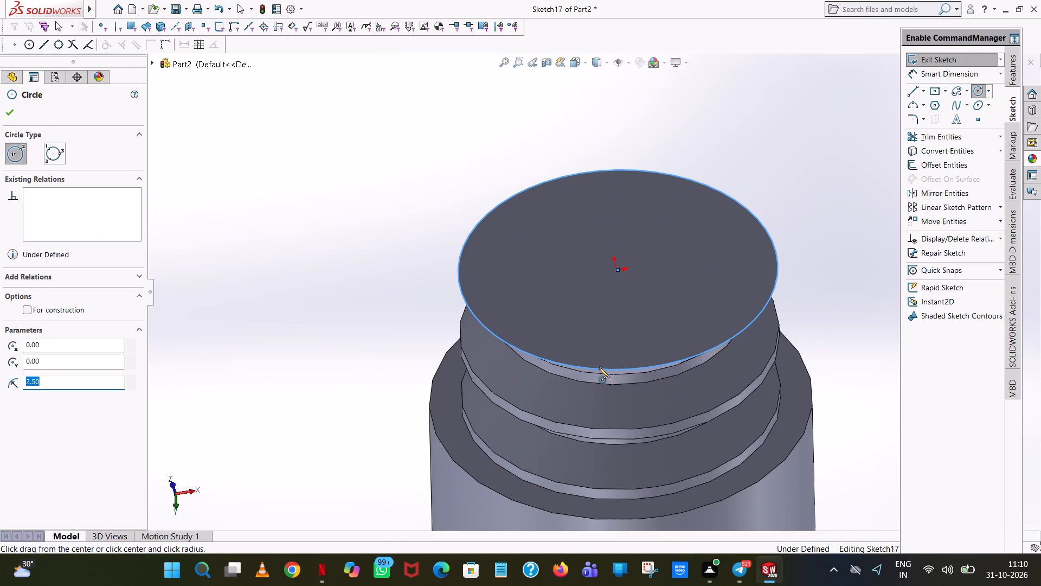
{"action": "right_click", "coordinate": [599, 367]}
{"action": "left_click", "coordinate": [657, 372]}
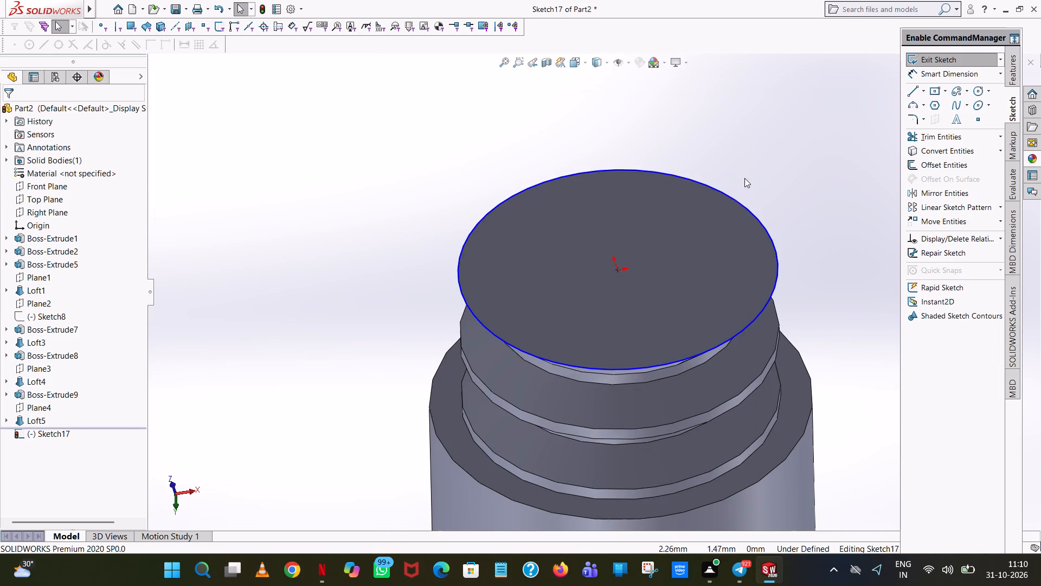
{"action": "left_click", "coordinate": [767, 141]}
Extrude the 2.5 mm radius circle 0.20 mm outward from the end face as a blind boss merged with the body.
{"action": "left_click", "coordinate": [1014, 59]}
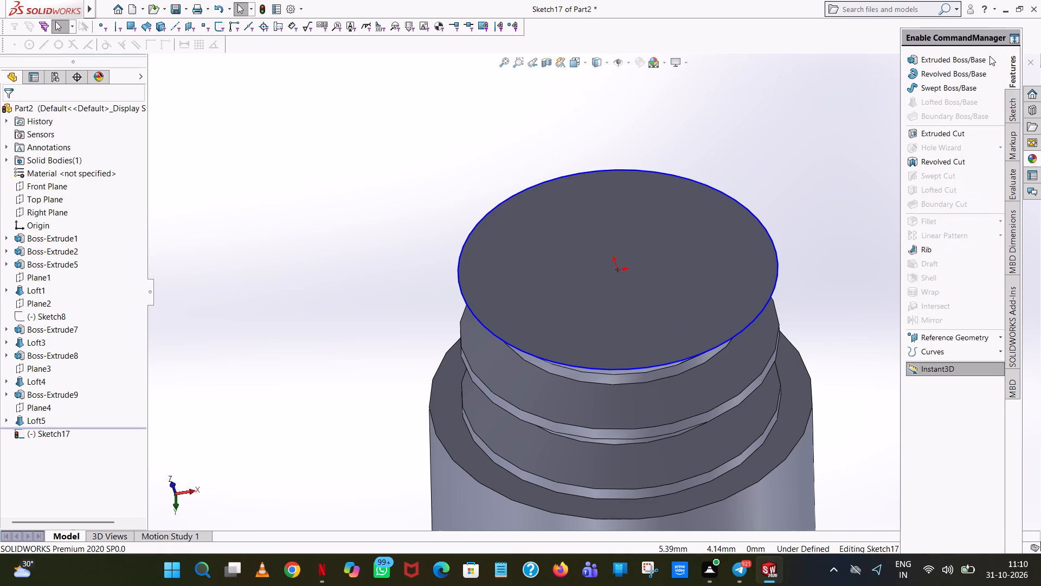
{"action": "left_click", "coordinate": [981, 59]}
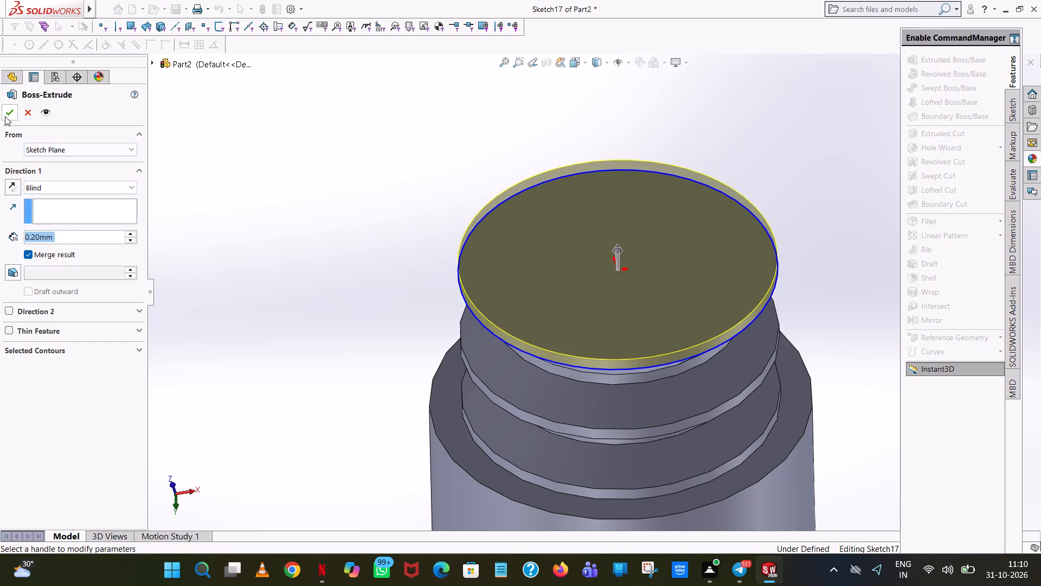
{"action": "left_click", "coordinate": [5, 116]}
{"action": "left_click", "coordinate": [409, 283]}
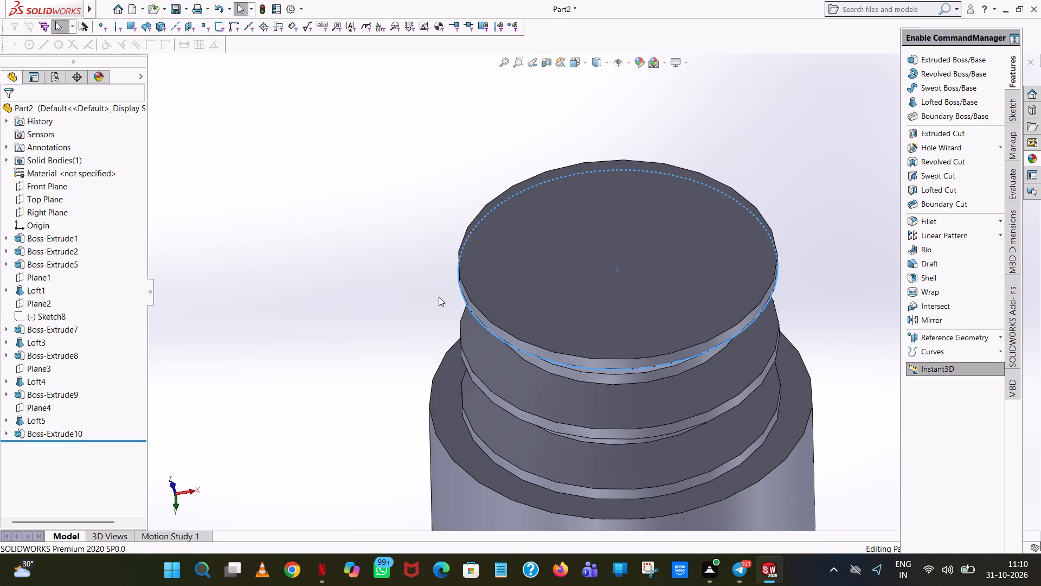
Create a reference plane offset 0.50 mm above the flat end face of the newly extruded rim.
{"action": "middle_click_drag", "start_coordinate": [611, 376], "coordinate": [627, 273]}
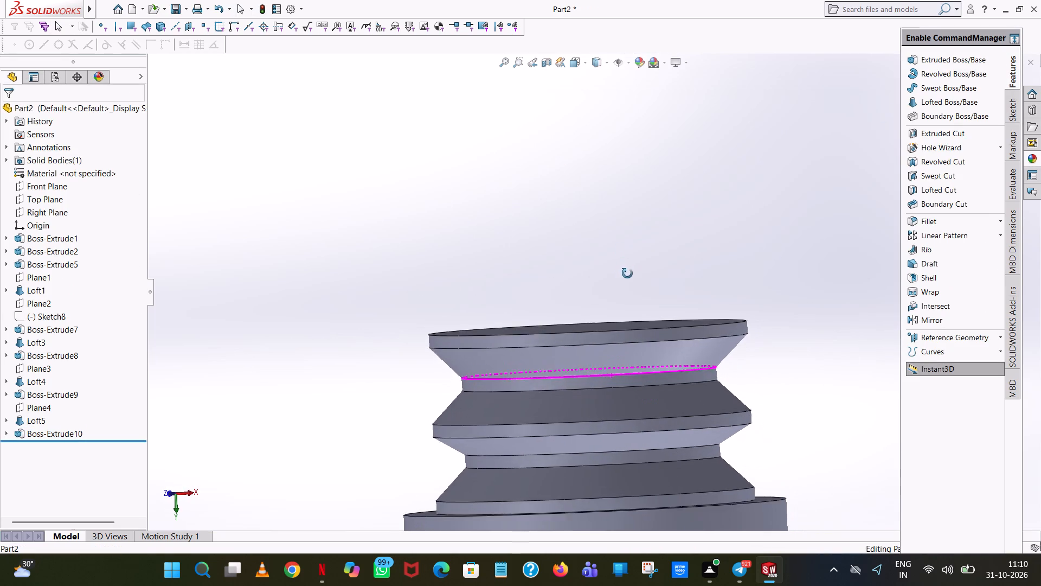
{"action": "middle_click_drag", "start_coordinate": [627, 273], "coordinate": [629, 284]}
{"action": "scroll", "coordinate": [640, 325], "scroll_direction": "down", "scroll_amount": 7}
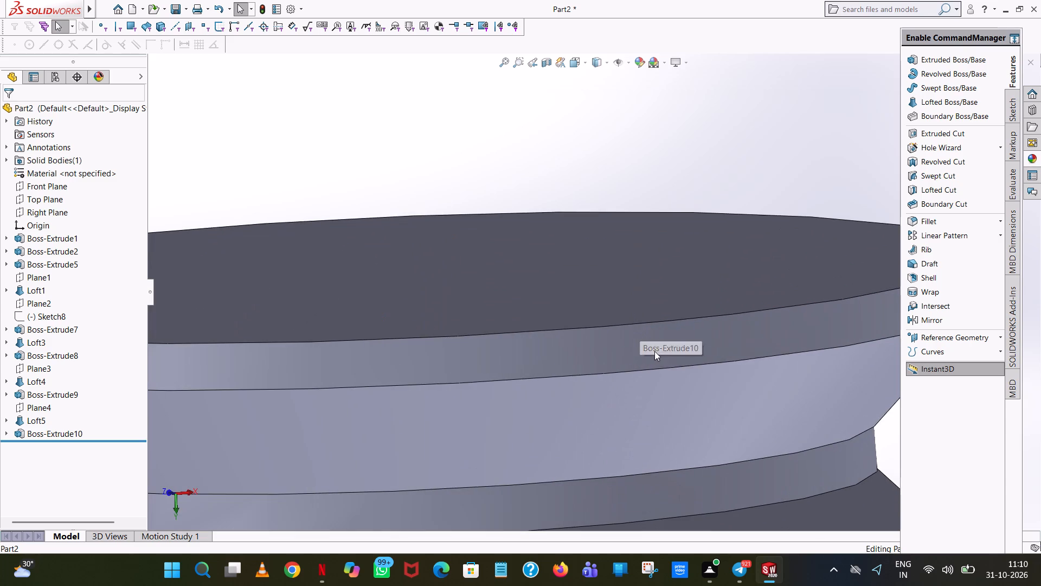
{"action": "middle_click_drag", "start_coordinate": [679, 341], "coordinate": [738, 332]}
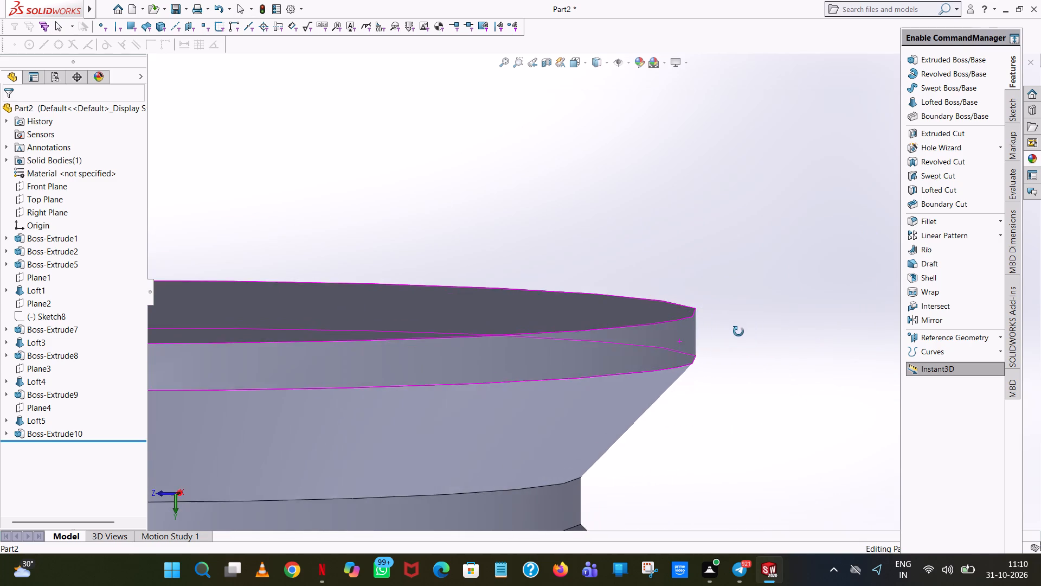
{"action": "middle_click_drag", "start_coordinate": [738, 332], "coordinate": [719, 334]}
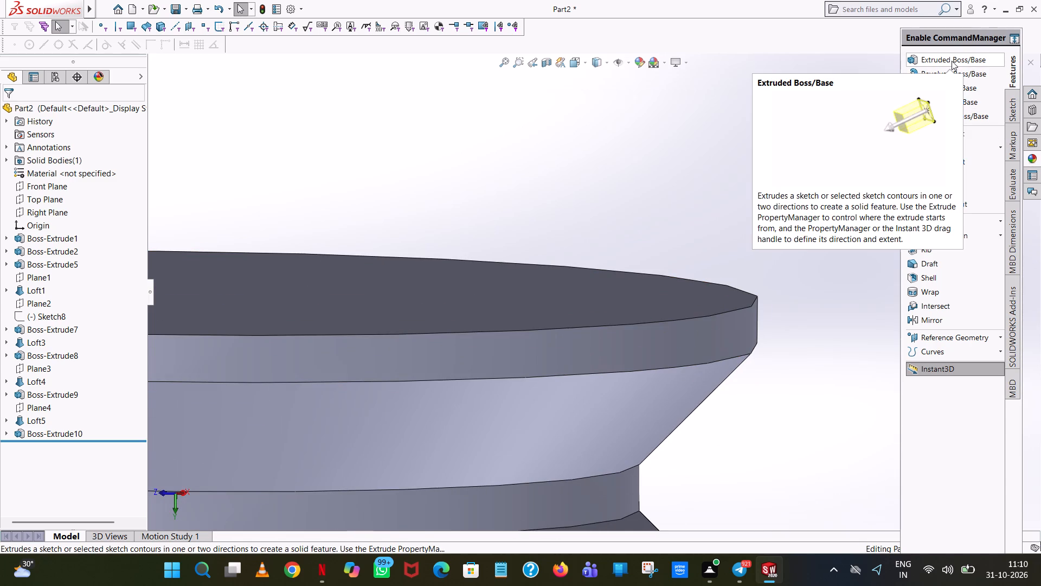
{"action": "left_click", "coordinate": [940, 342]}
{"action": "left_click", "coordinate": [935, 341]}
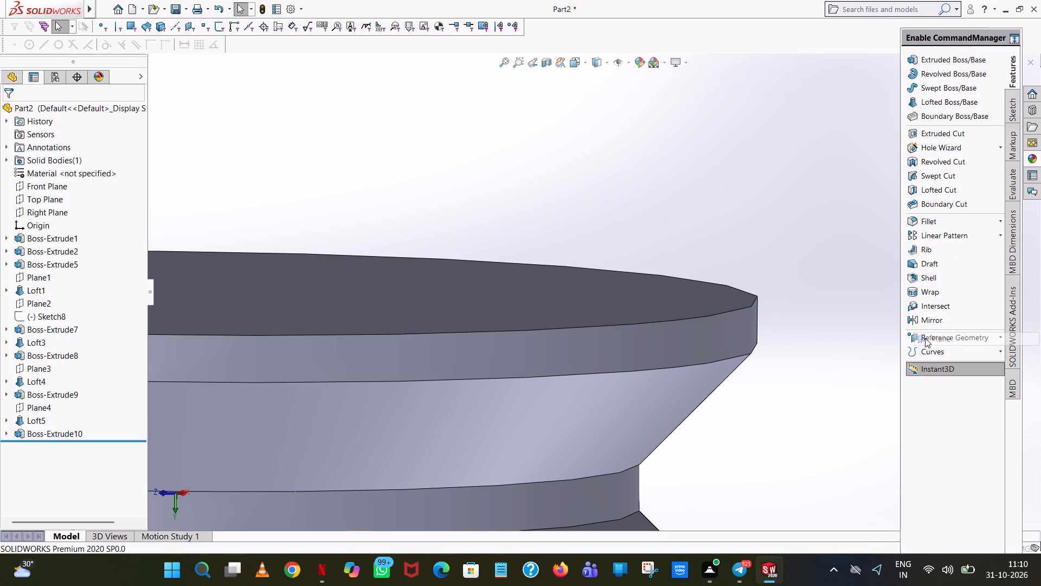
{"action": "left_click", "coordinate": [686, 314]}
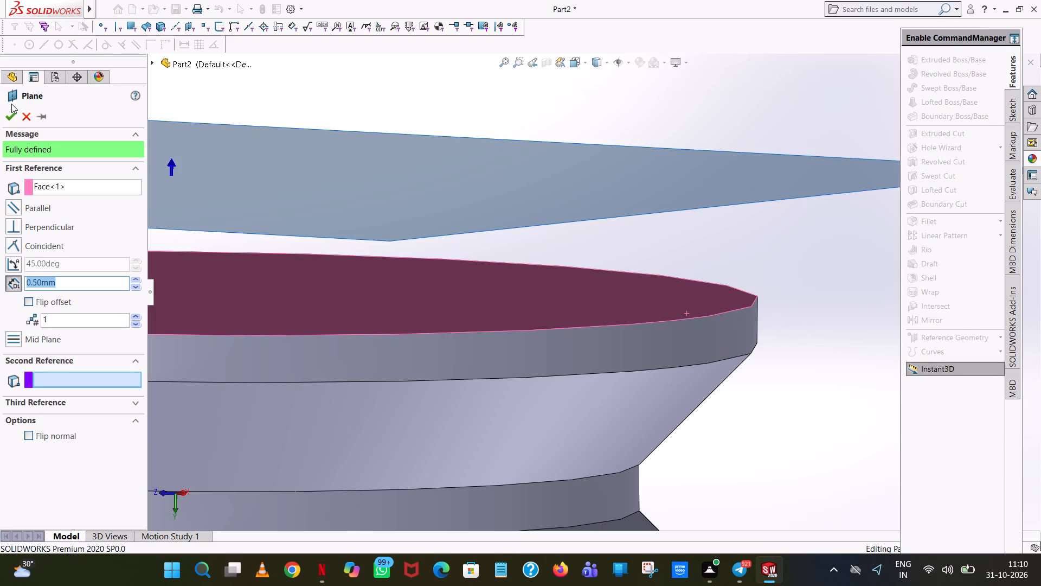
{"action": "left_click", "coordinate": [8, 110]}
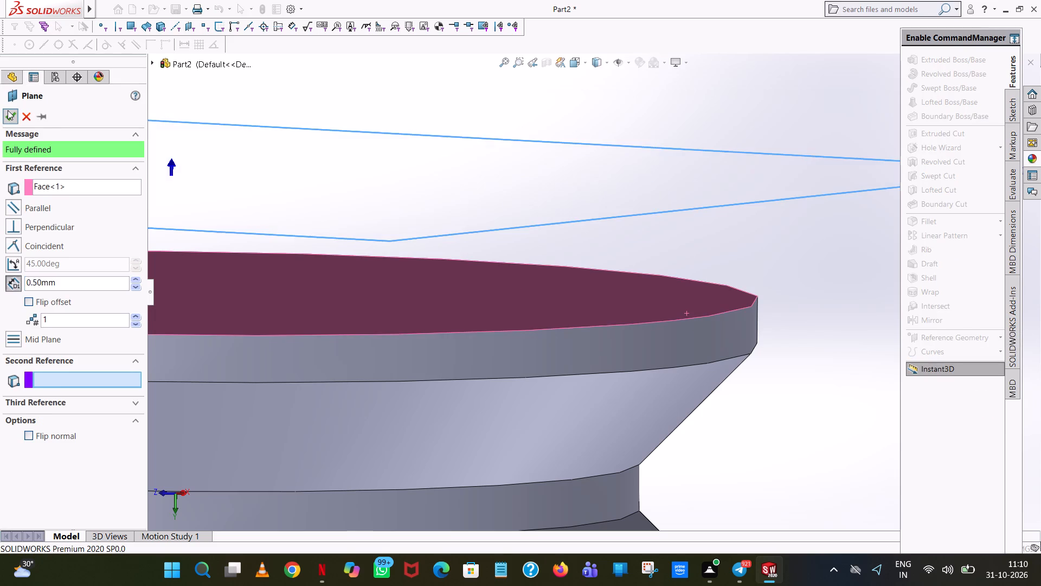
Sketch a circle of 2 mm radius centred on the origin on Plane5 and exit the sketch.
{"action": "scroll", "coordinate": [729, 266], "scroll_direction": "up", "scroll_amount": 5}
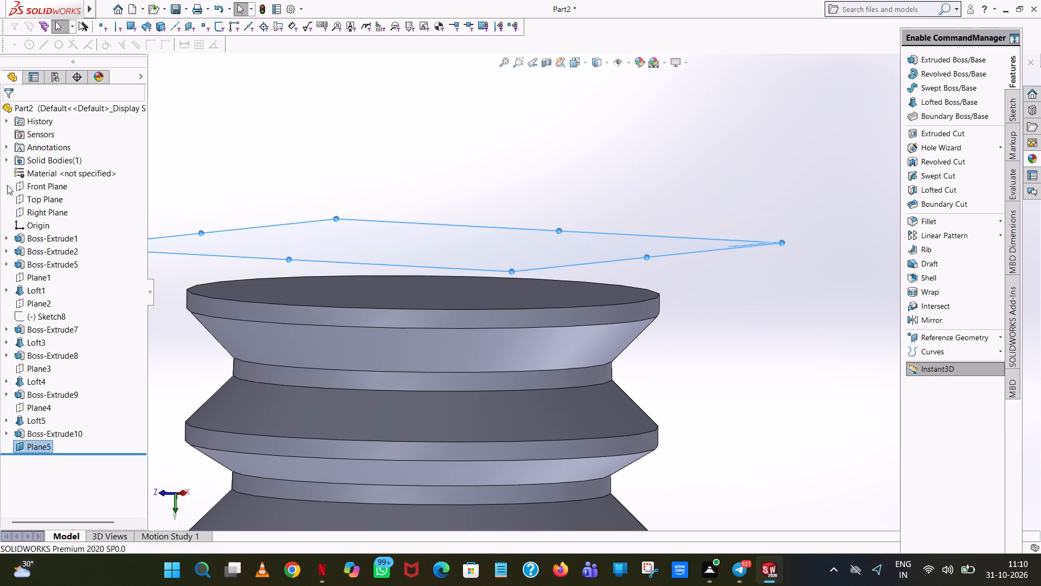
{"action": "left_click", "coordinate": [21, 447]}
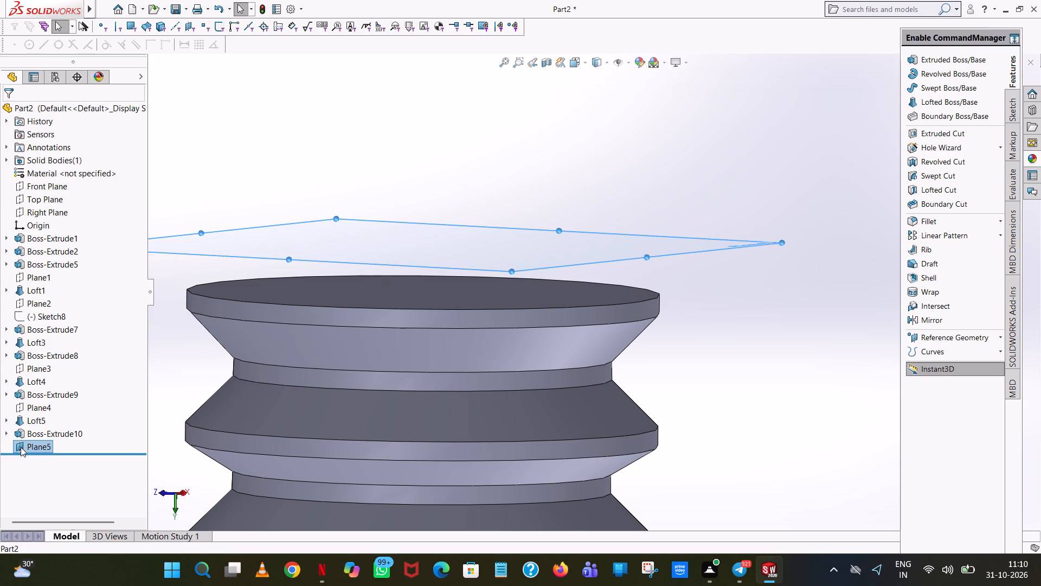
{"action": "left_click", "coordinate": [32, 432]}
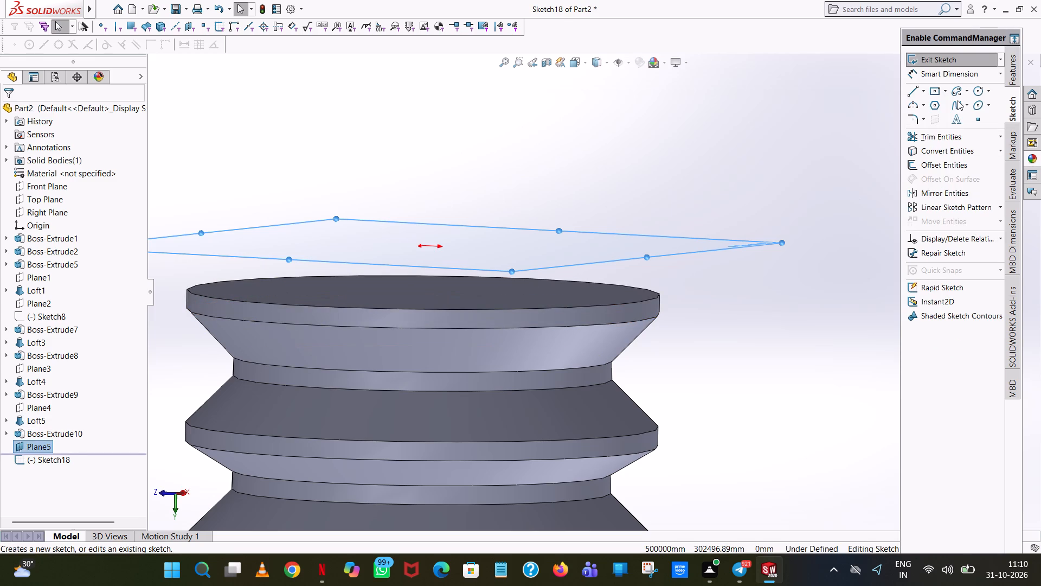
{"action": "left_click", "coordinate": [979, 89]}
{"action": "middle_click_drag", "start_coordinate": [499, 210], "coordinate": [510, 266]}
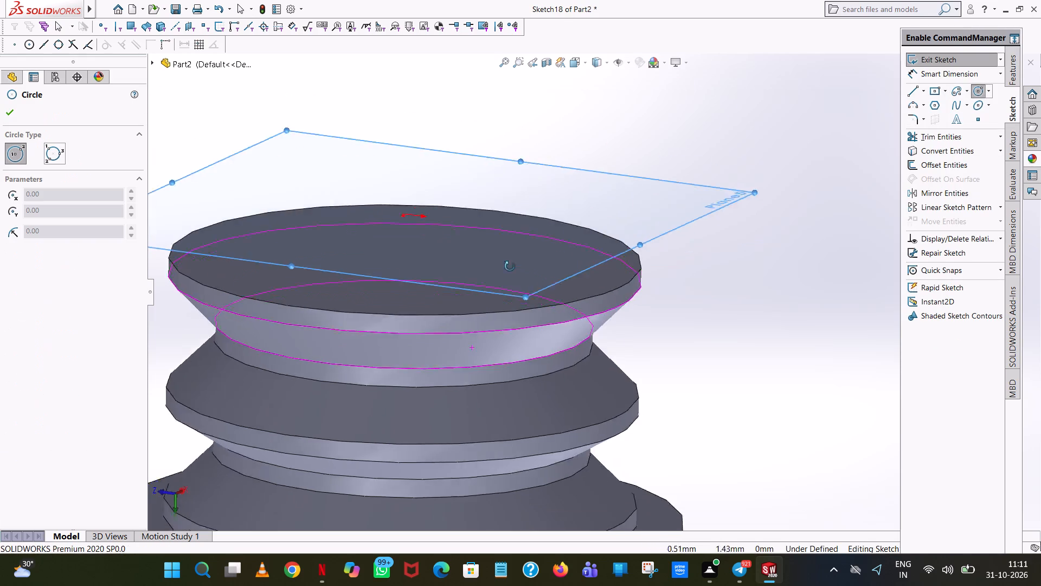
{"action": "middle_click_drag", "start_coordinate": [510, 266], "coordinate": [511, 356]}
{"action": "left_click", "coordinate": [395, 131]}
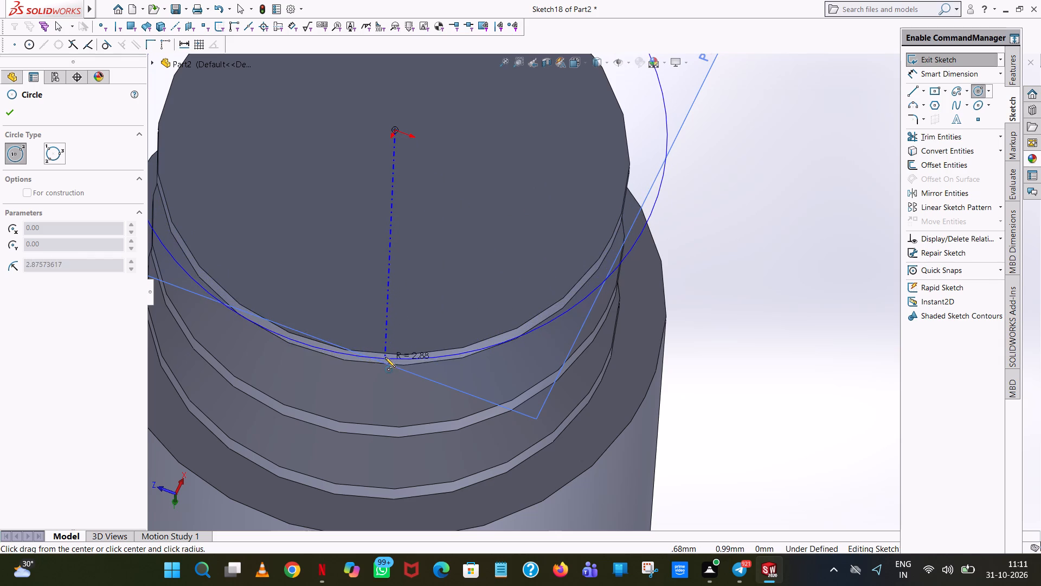
{"action": "left_click", "coordinate": [391, 318]}
{"action": "key", "text": "2"}
{"action": "key", "text": "Return"}
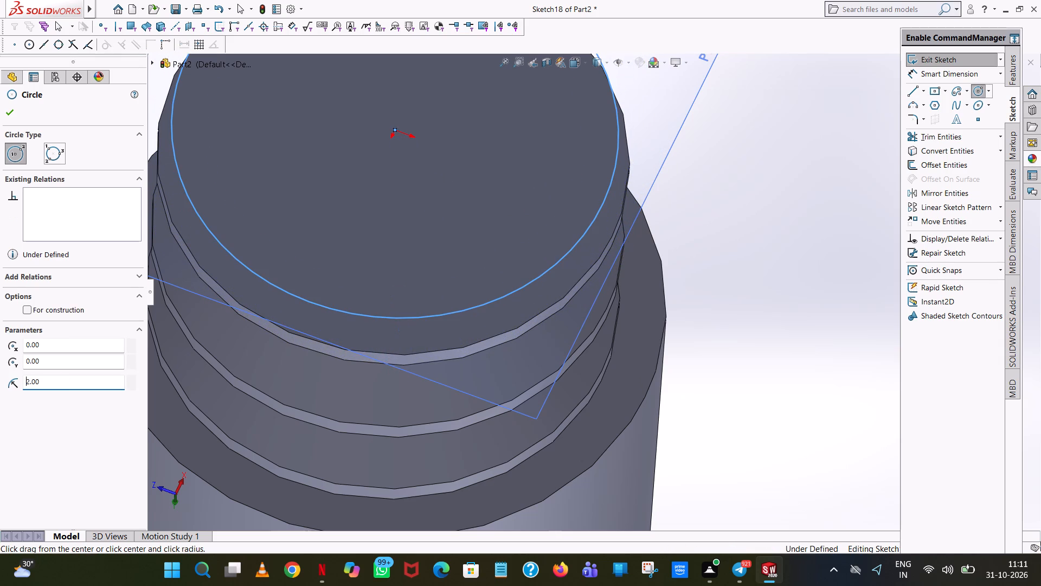
{"action": "right_click", "coordinate": [391, 318]}
{"action": "left_click", "coordinate": [433, 320]}
{"action": "right_click", "coordinate": [433, 320]}
{"action": "left_click", "coordinate": [447, 329]}
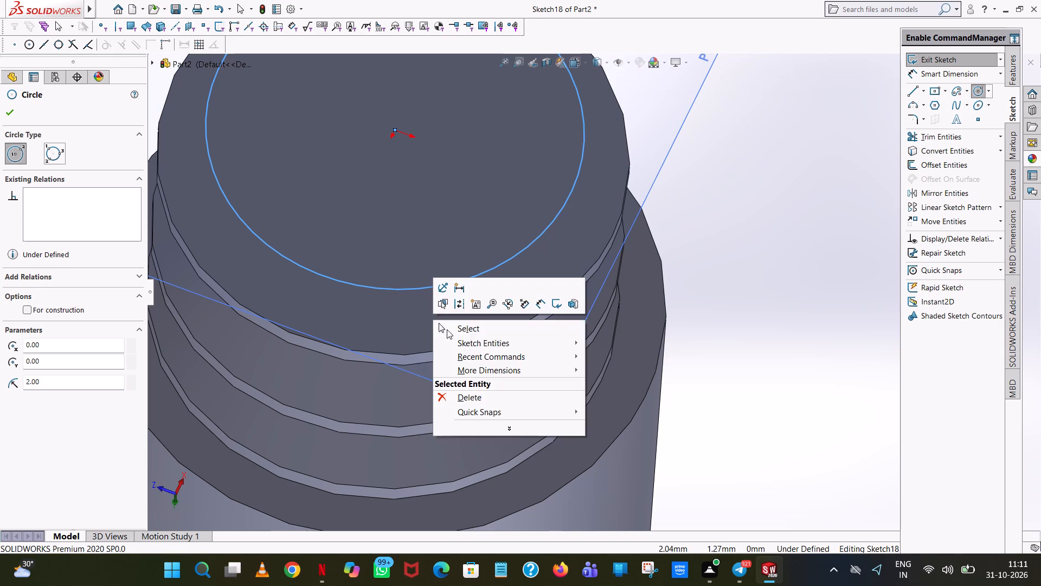
{"action": "left_click", "coordinate": [753, 242]}
{"action": "scroll", "coordinate": [752, 241], "scroll_direction": "up", "scroll_amount": 1}
{"action": "middle_click_drag", "start_coordinate": [752, 241], "coordinate": [763, 66]}
{"action": "middle_click_drag", "start_coordinate": [550, 108], "coordinate": [579, 248]}
{"action": "scroll", "coordinate": [551, 109], "scroll_direction": "down", "scroll_amount": 1}
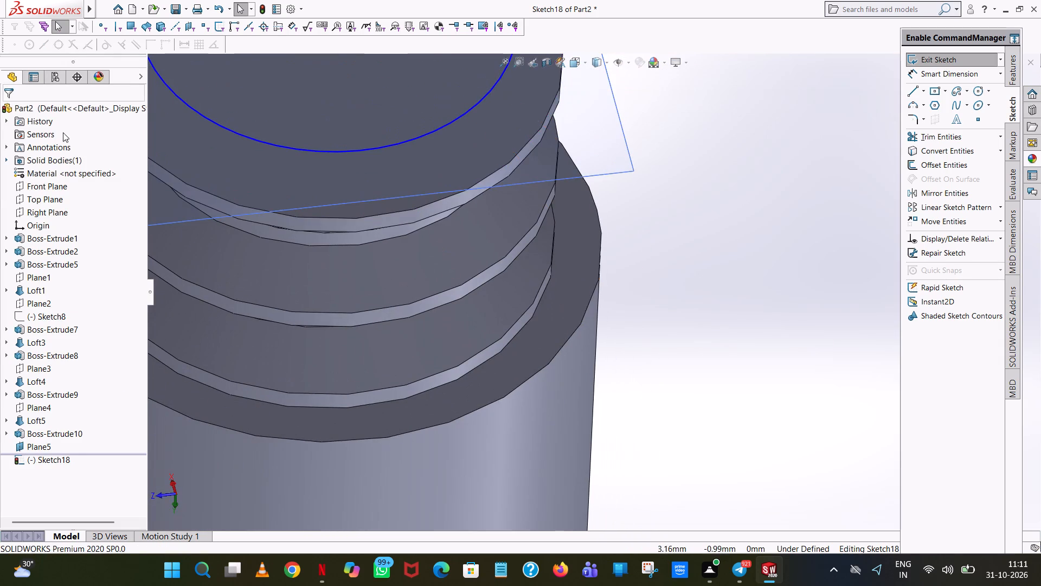
{"action": "scroll", "coordinate": [436, 213], "scroll_direction": "up", "scroll_amount": 4}
{"action": "left_click", "coordinate": [967, 59]}
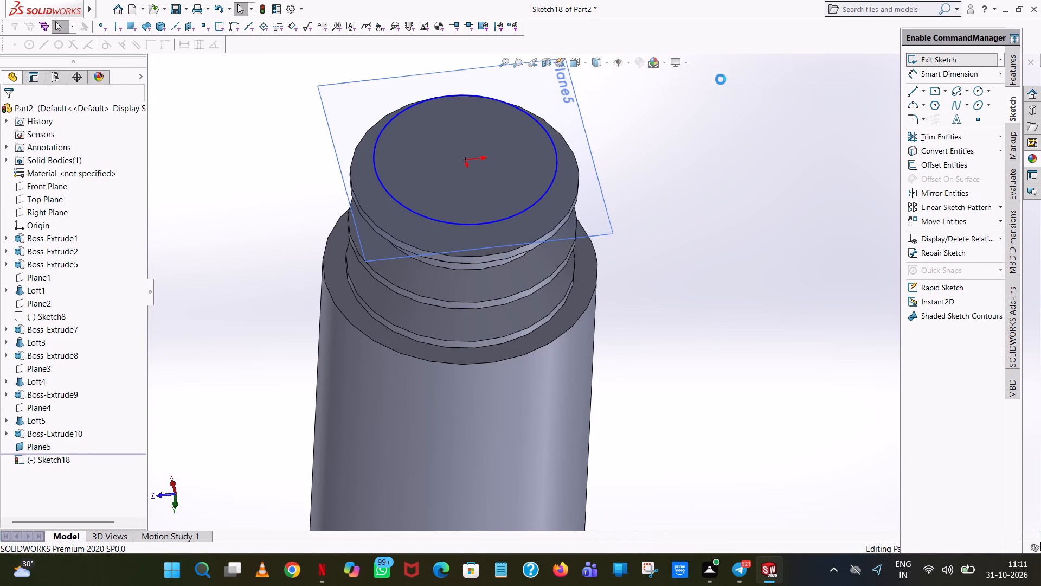
{"action": "left_click", "coordinate": [715, 120]}
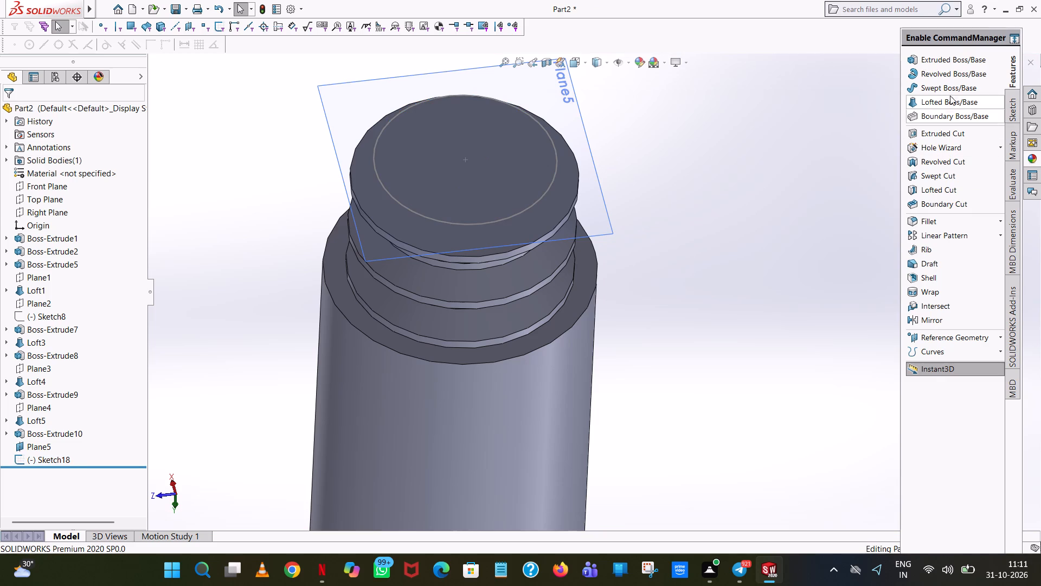
Start an Extruded Boss on the rim's flat end face and sketch a circle of 2.5 mm radius centred on the origin.
{"action": "left_click", "coordinate": [933, 58]}
{"action": "middle_click_drag", "start_coordinate": [781, 207], "coordinate": [767, 169]}
{"action": "scroll", "coordinate": [767, 169], "scroll_direction": "up", "scroll_amount": 1}
{"action": "scroll", "coordinate": [570, 195], "scroll_direction": "down", "scroll_amount": 2}
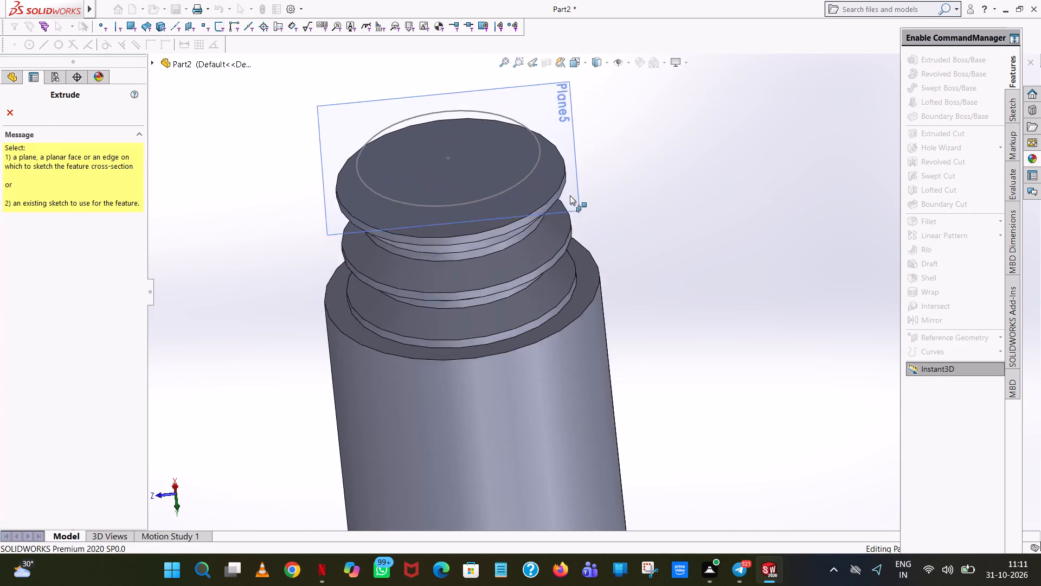
{"action": "scroll", "coordinate": [570, 195], "scroll_direction": "down", "scroll_amount": 5}
{"action": "scroll", "coordinate": [531, 219], "scroll_direction": "up", "scroll_amount": 1}
{"action": "middle_click_drag", "start_coordinate": [531, 219], "coordinate": [532, 168]}
{"action": "left_click", "coordinate": [417, 267]}
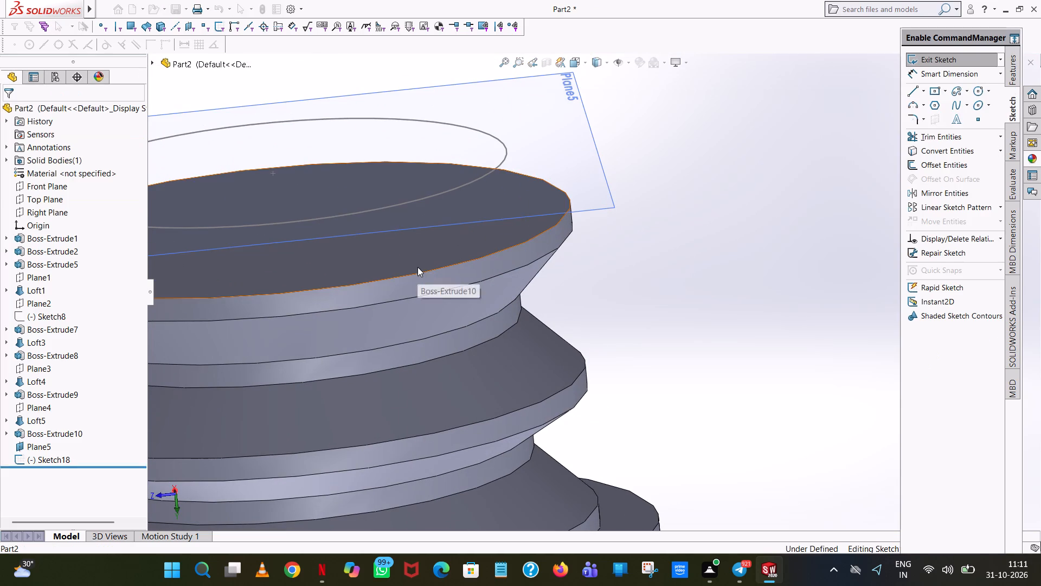
{"action": "middle_click_drag", "start_coordinate": [346, 183], "coordinate": [345, 145]}
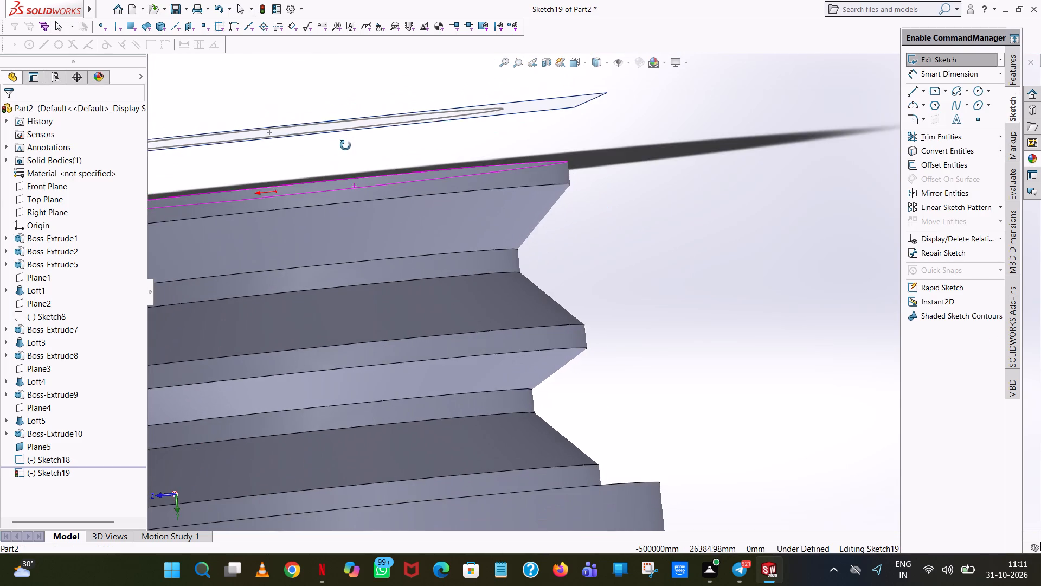
{"action": "middle_click_drag", "start_coordinate": [345, 145], "coordinate": [396, 350]}
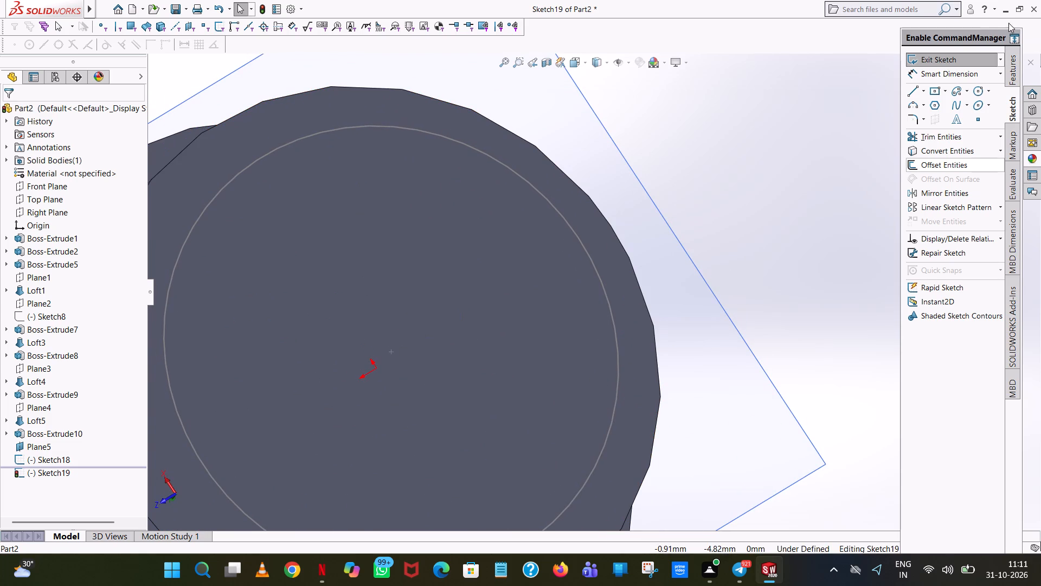
{"action": "left_click", "coordinate": [976, 88]}
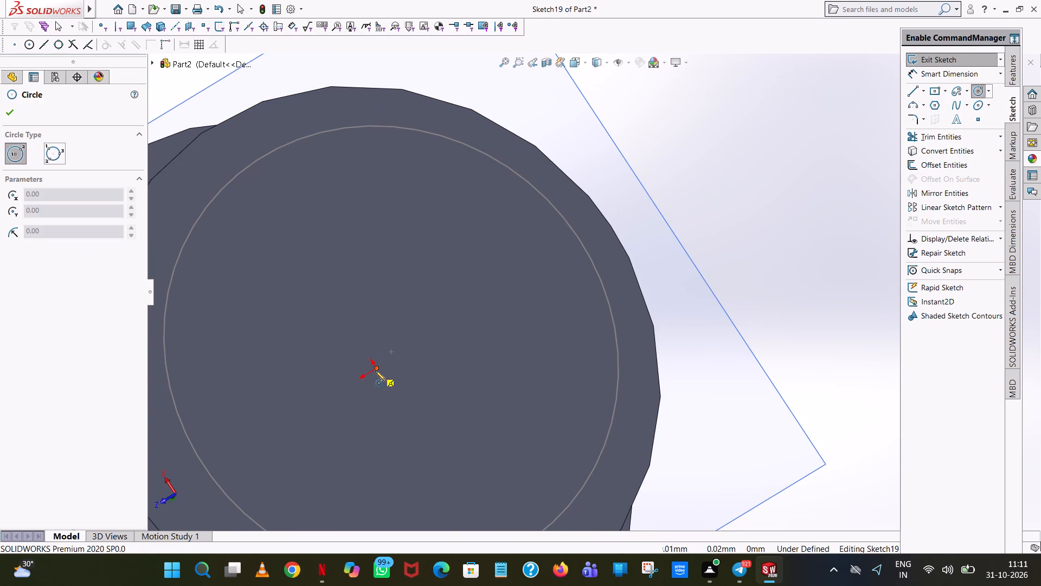
{"action": "left_click", "coordinate": [375, 371]}
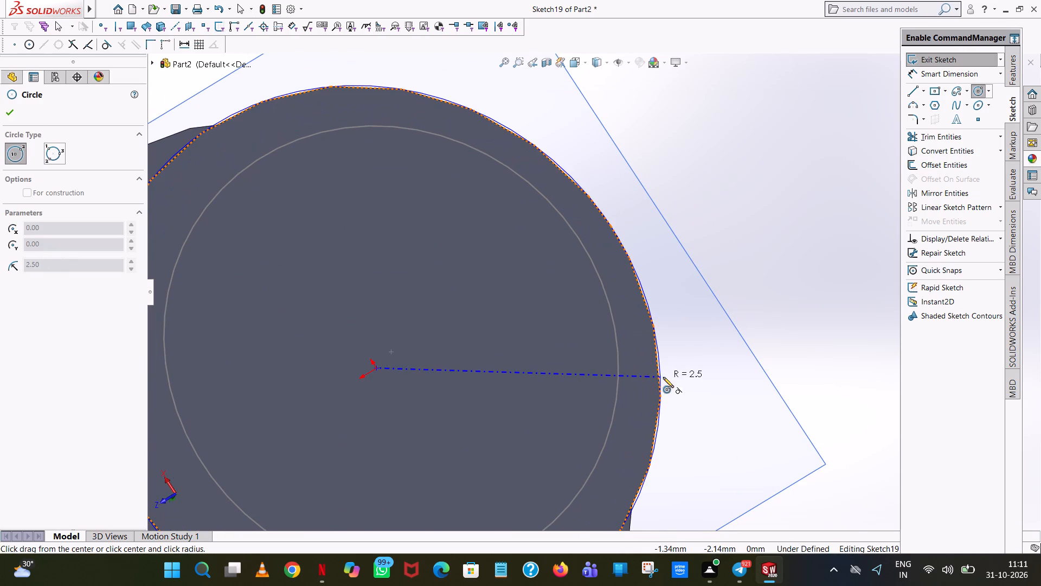
{"action": "left_click", "coordinate": [659, 377]}
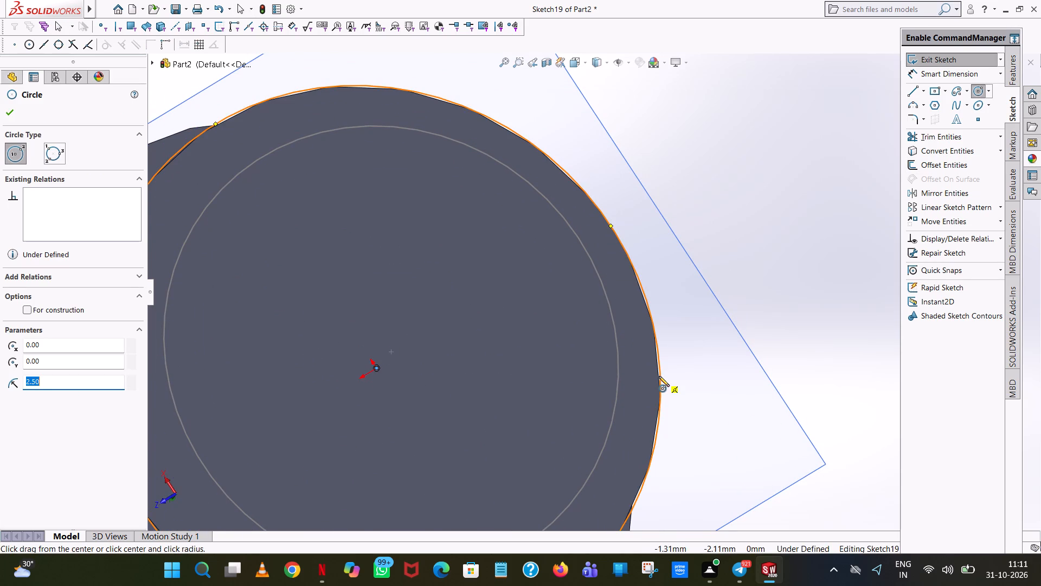
{"action": "right_click", "coordinate": [659, 376]}
{"action": "left_click", "coordinate": [708, 386]}
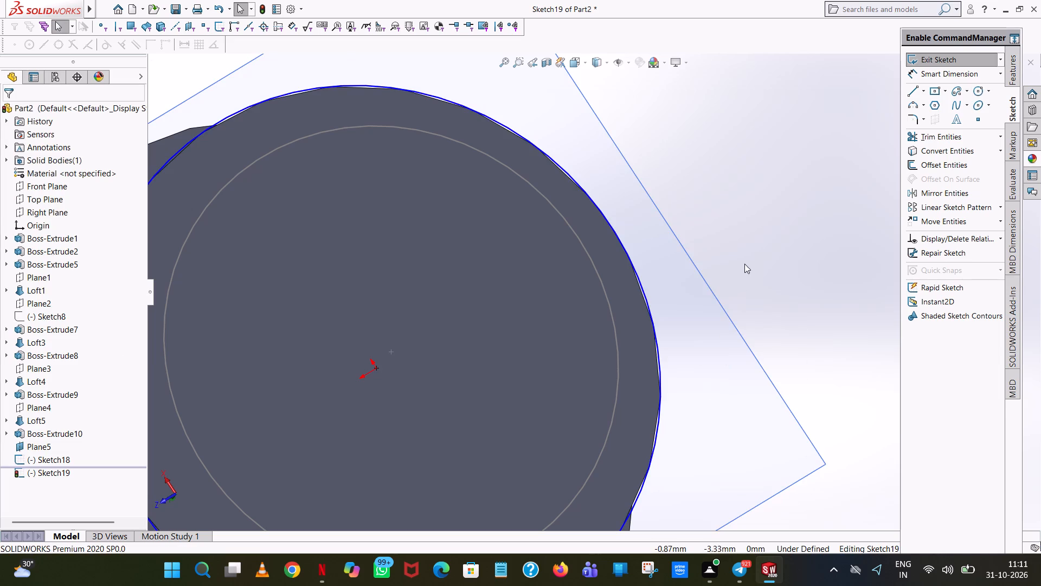
{"action": "left_click", "coordinate": [744, 264]}
Cancel the boss extrusion and exit the sketch, keeping the 2.5 mm radius circle as a standalone profile.
{"action": "scroll", "coordinate": [751, 255], "scroll_direction": "up", "scroll_amount": 7}
{"action": "middle_click_drag", "start_coordinate": [742, 255], "coordinate": [693, 137]}
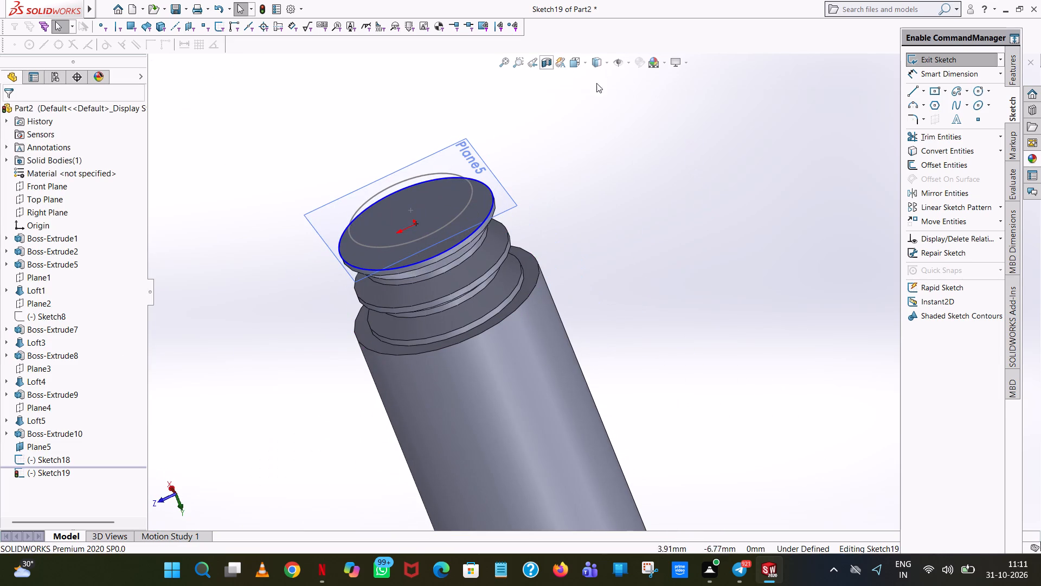
{"action": "left_click", "coordinate": [930, 59]}
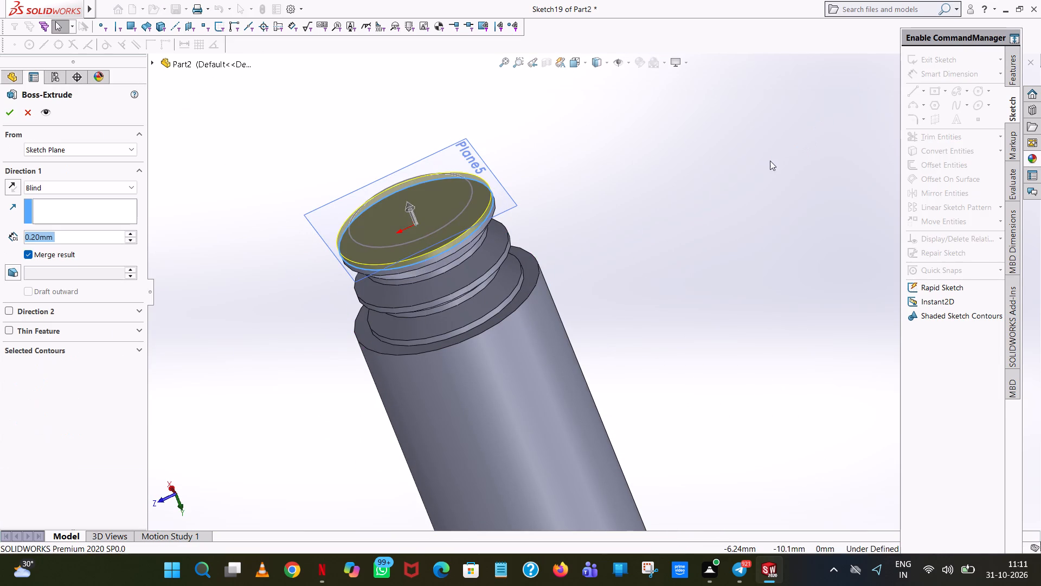
{"action": "left_click", "coordinate": [29, 117]}
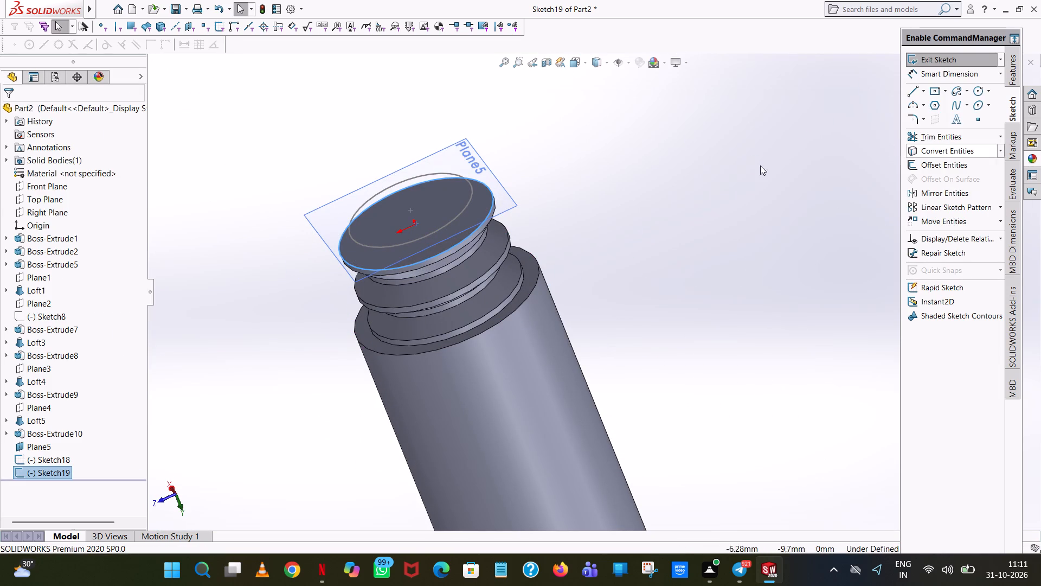
{"action": "left_click", "coordinate": [681, 192]}
{"action": "left_click", "coordinate": [968, 63]}
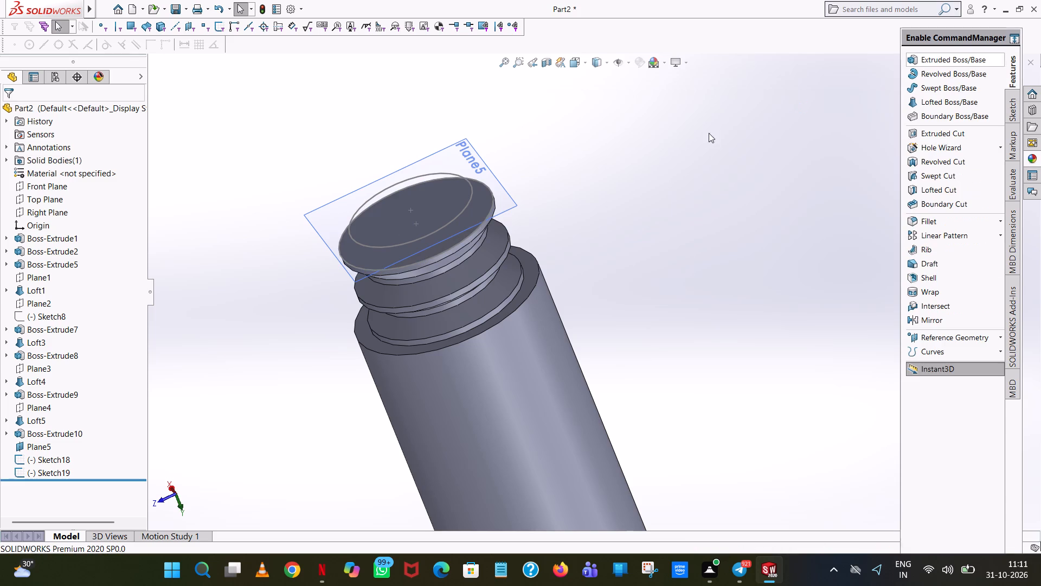
{"action": "left_click", "coordinate": [701, 139]}
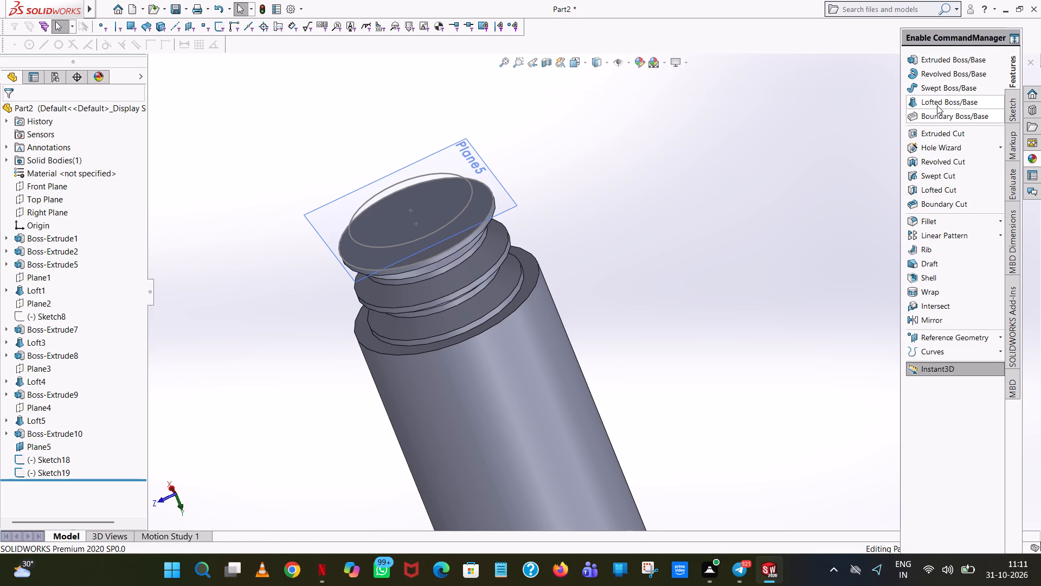
Loft a merged boss from the 2.5 mm radius circle on the rim to the 2 mm radius circle on Plane5.
{"action": "left_click", "coordinate": [936, 102]}
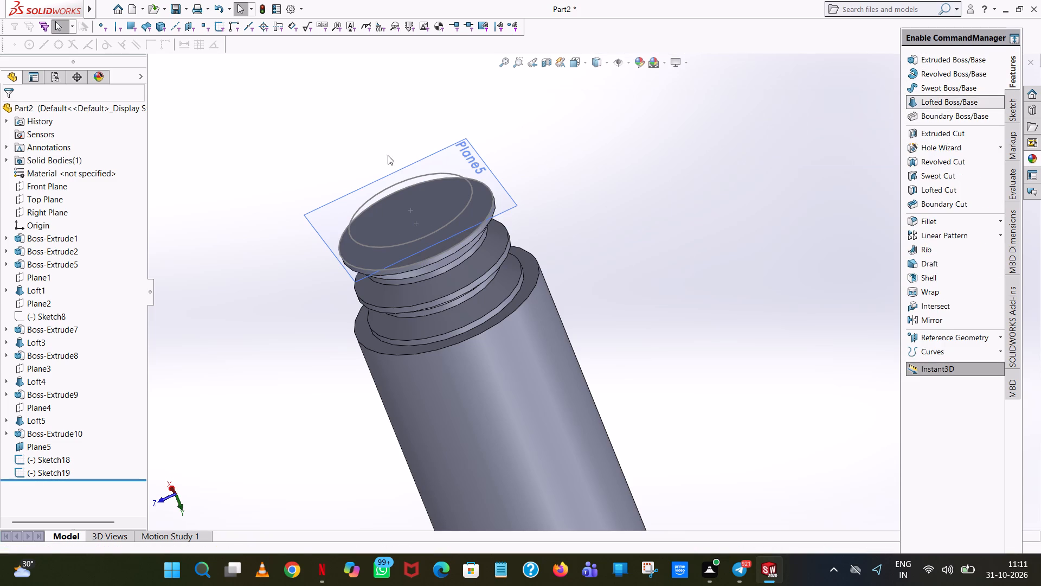
{"action": "scroll", "coordinate": [496, 193], "scroll_direction": "down", "scroll_amount": 6}
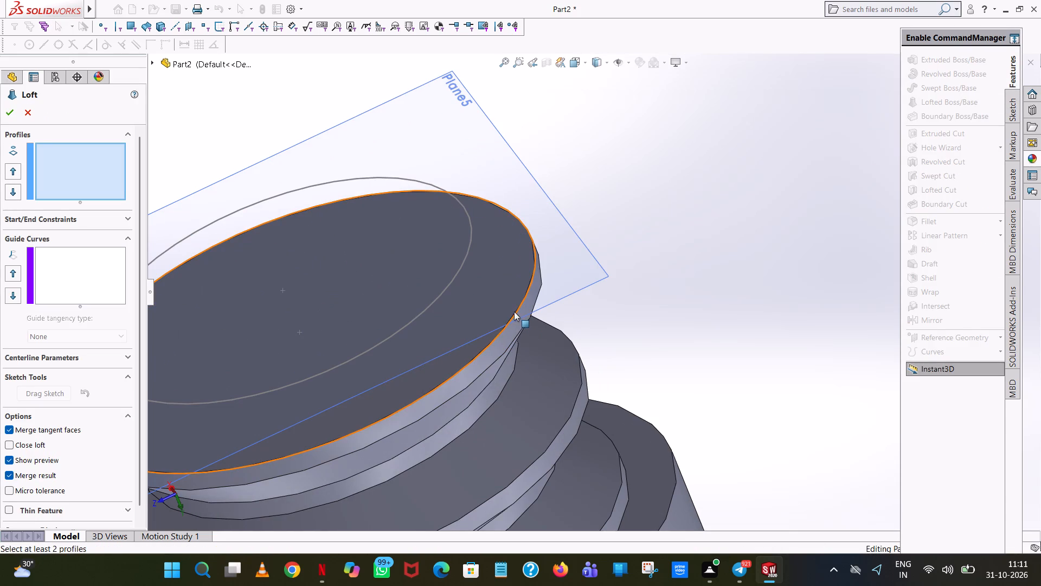
{"action": "left_click", "coordinate": [515, 313]}
{"action": "left_click", "coordinate": [456, 276]}
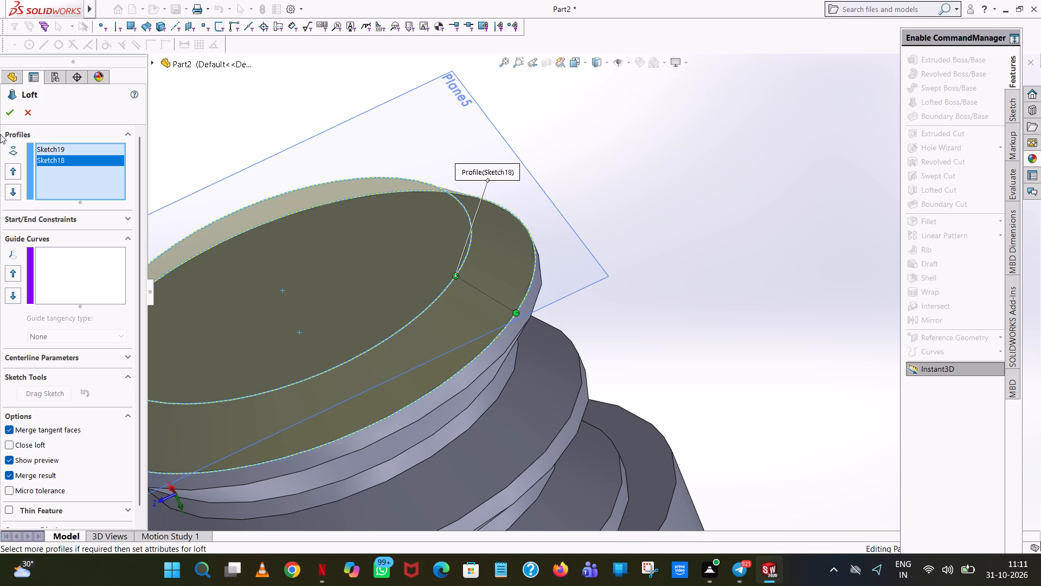
{"action": "left_click", "coordinate": [9, 104]}
{"action": "left_click", "coordinate": [8, 108]}
{"action": "left_click", "coordinate": [670, 267]}
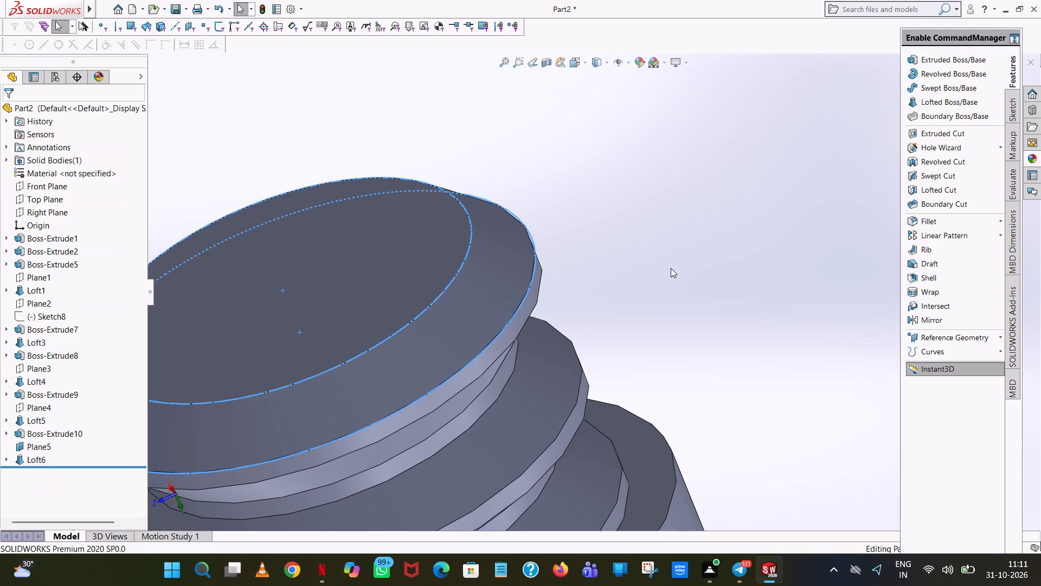
Hide Plane5 in the model.
{"action": "scroll", "coordinate": [677, 270], "scroll_direction": "up", "scroll_amount": 6}
{"action": "middle_click_drag", "start_coordinate": [677, 271], "coordinate": [712, 181]}
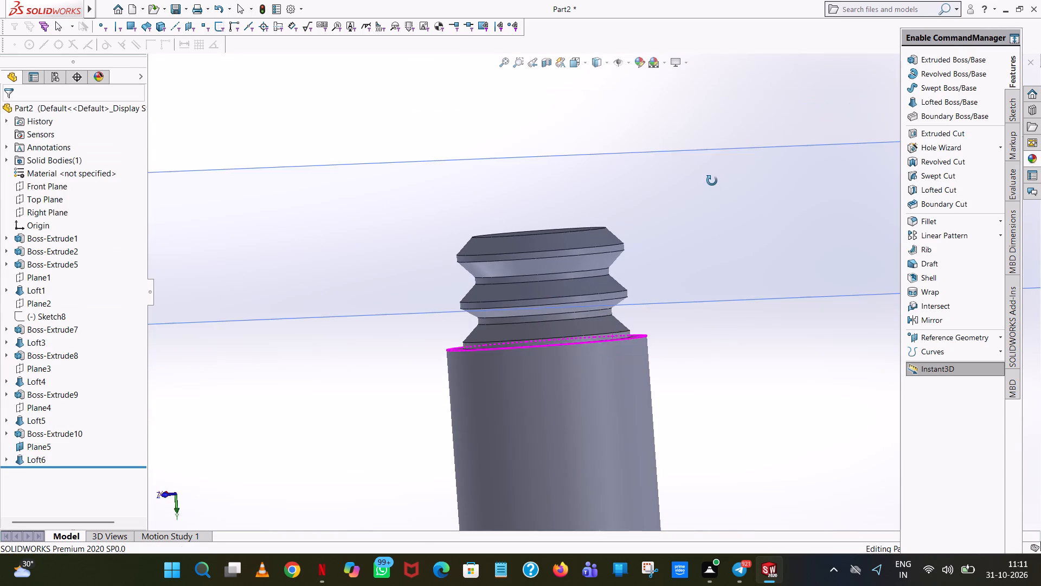
{"action": "middle_click_drag", "start_coordinate": [712, 181], "coordinate": [711, 187]}
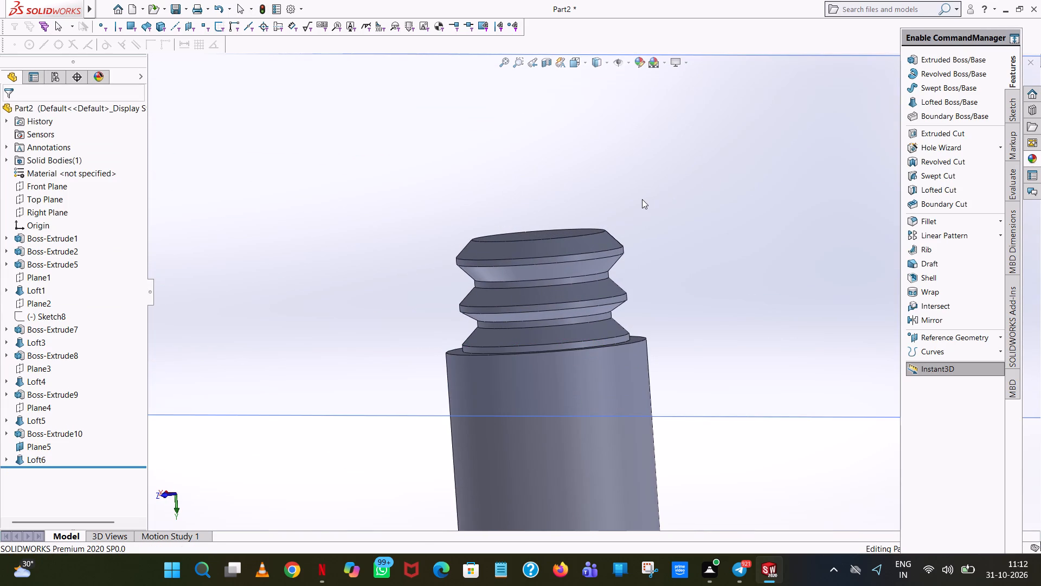
{"action": "left_click", "coordinate": [30, 448]}
{"action": "right_click", "coordinate": [30, 448]}
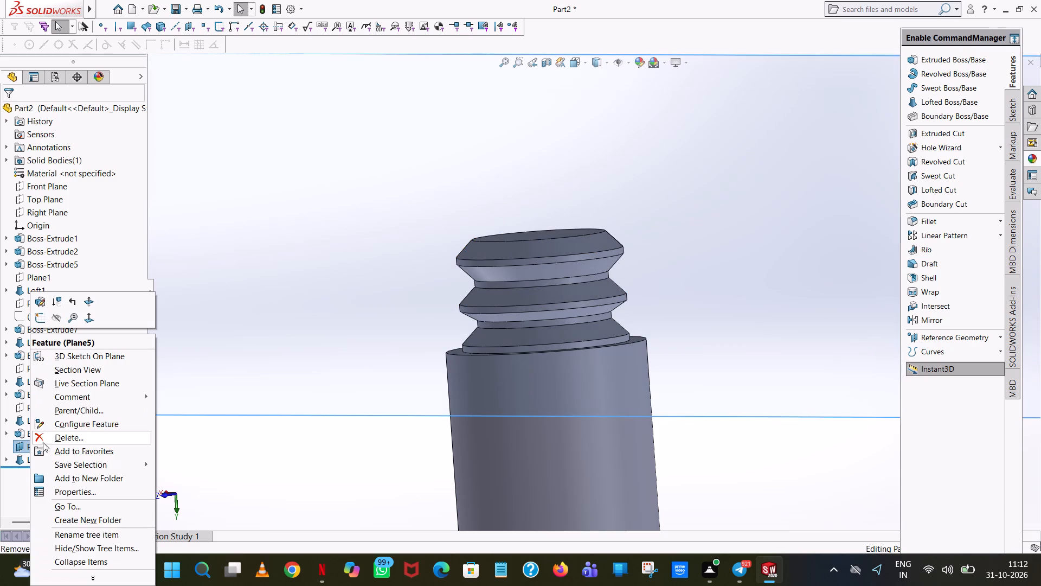
{"action": "left_click", "coordinate": [53, 316]}
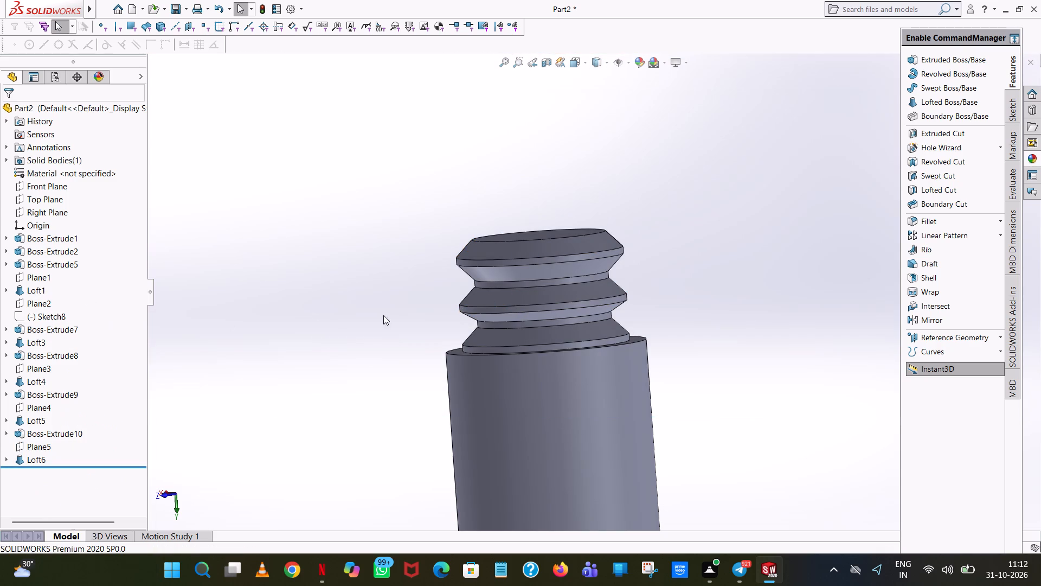
Start an Extruded Boss on the pin's flat end face and sketch a circle of 2 mm radius centred on the origin.
{"action": "middle_click_drag", "start_coordinate": [596, 151], "coordinate": [607, 307]}
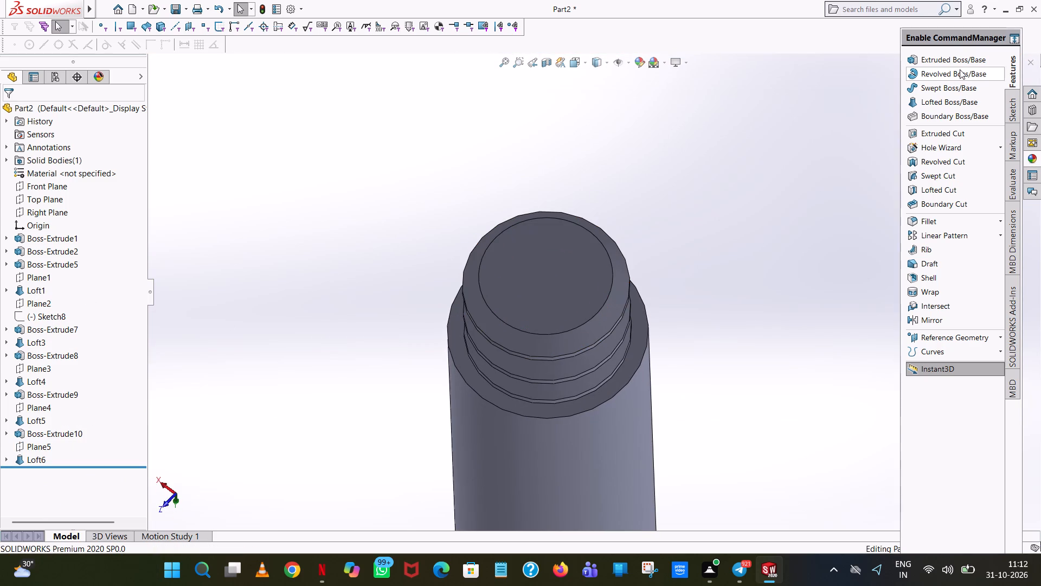
{"action": "left_click", "coordinate": [971, 61]}
{"action": "left_click", "coordinate": [547, 287]}
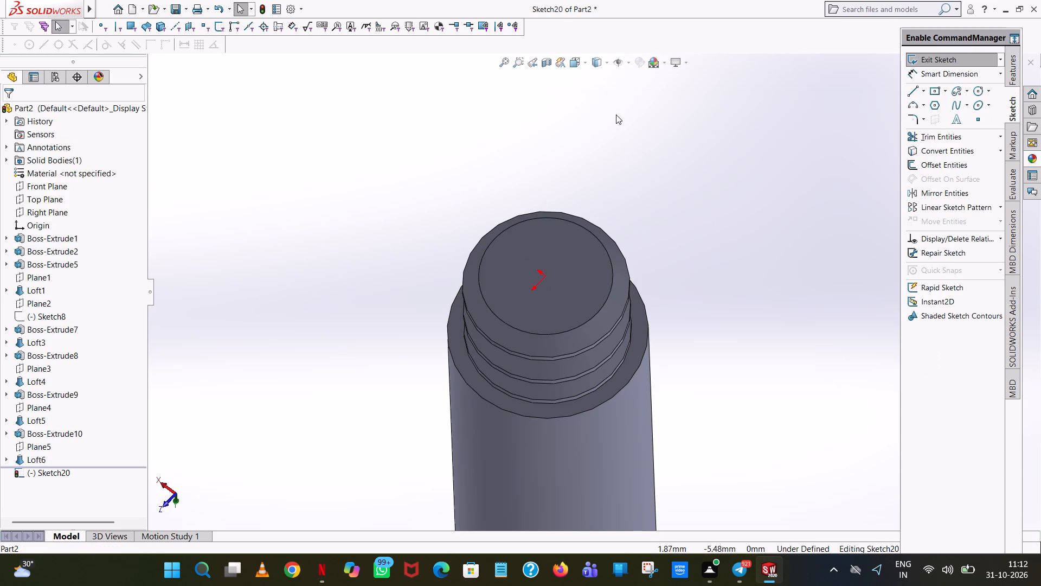
{"action": "left_click", "coordinate": [978, 94]}
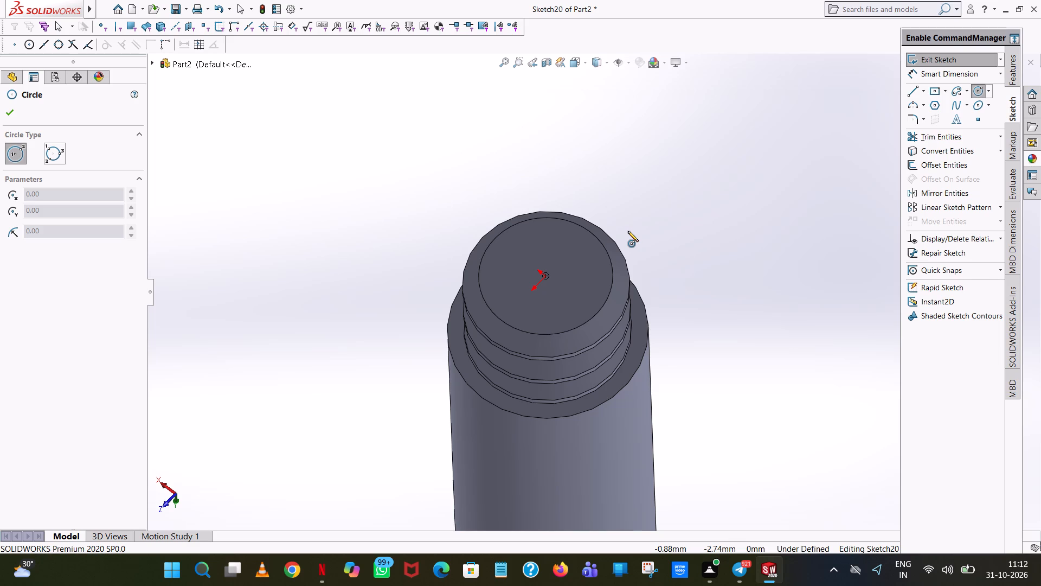
{"action": "scroll", "coordinate": [545, 277], "scroll_direction": "down", "scroll_amount": 7}
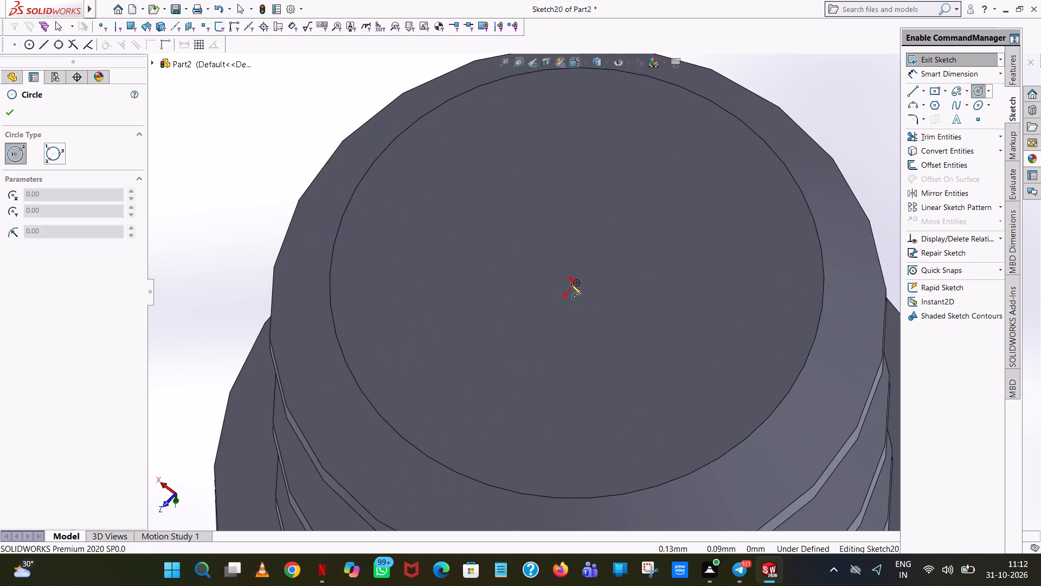
{"action": "left_click", "coordinate": [579, 283]}
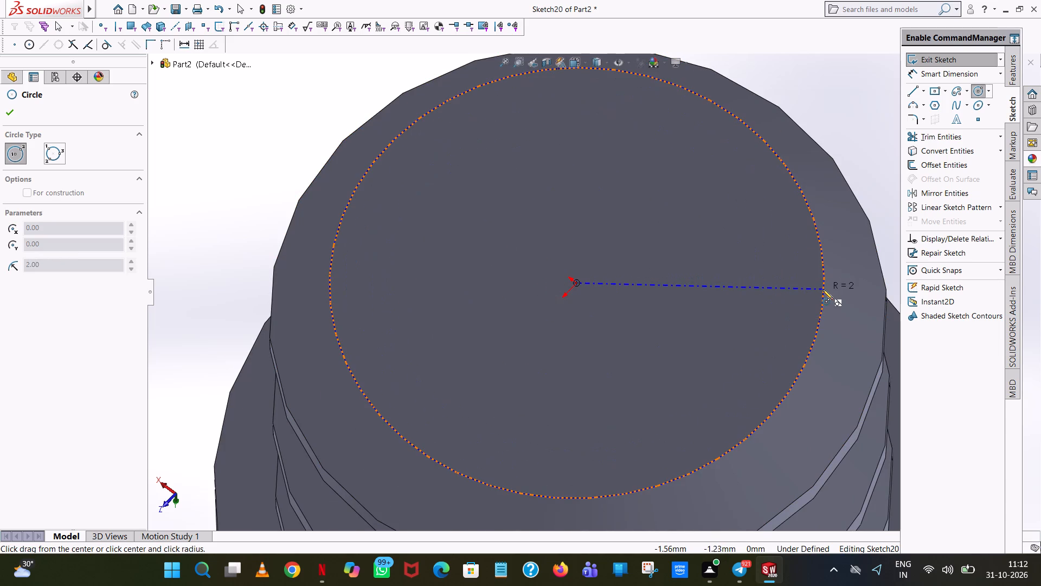
{"action": "left_click", "coordinate": [822, 289]}
{"action": "right_click", "coordinate": [822, 290]}
{"action": "left_click", "coordinate": [839, 299]}
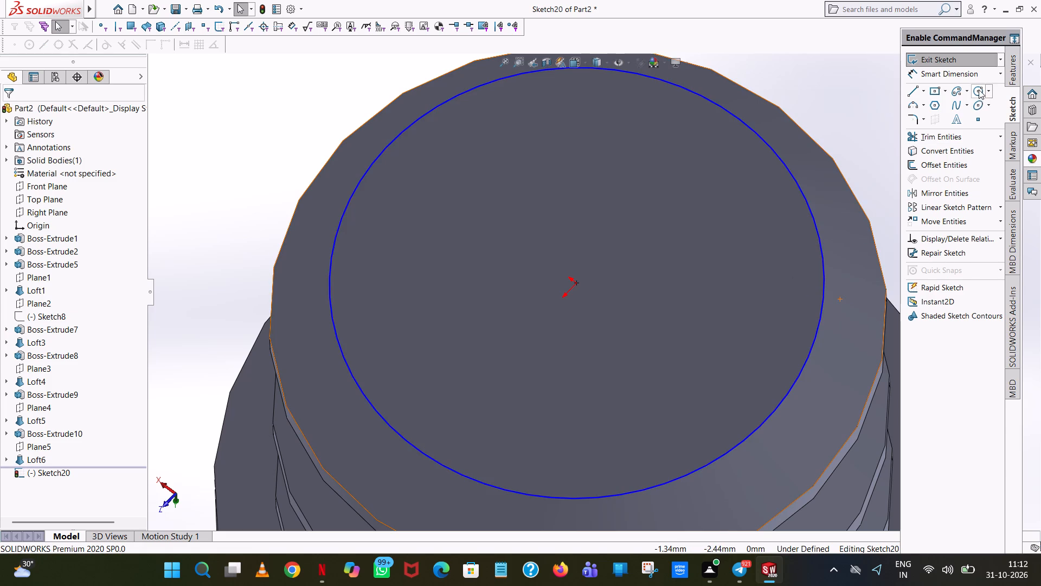
{"action": "left_click", "coordinate": [262, 148]}
Extrude the 2 mm radius circle outward by 0.20 mm as a blind boss with the result merged.
{"action": "middle_click_drag", "start_coordinate": [479, 345], "coordinate": [471, 259]}
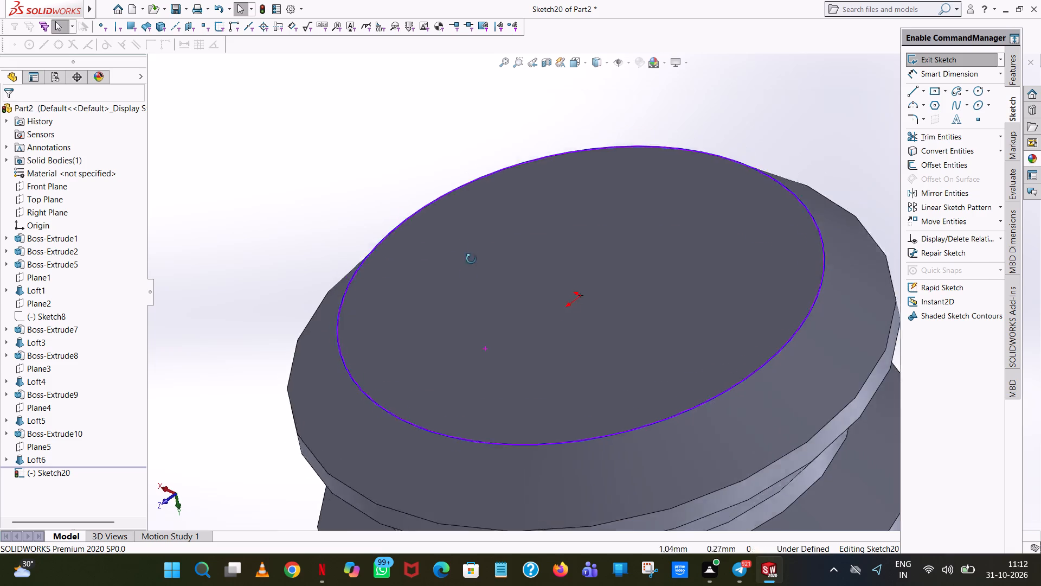
{"action": "middle_click_drag", "start_coordinate": [471, 259], "coordinate": [491, 177]}
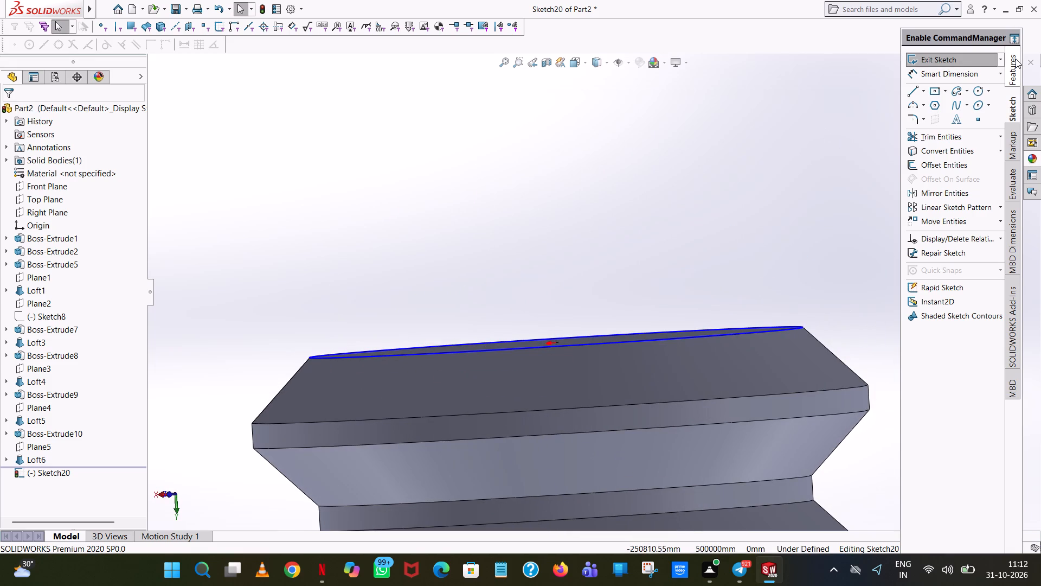
{"action": "left_click", "coordinate": [1016, 59]}
{"action": "left_click", "coordinate": [969, 61]}
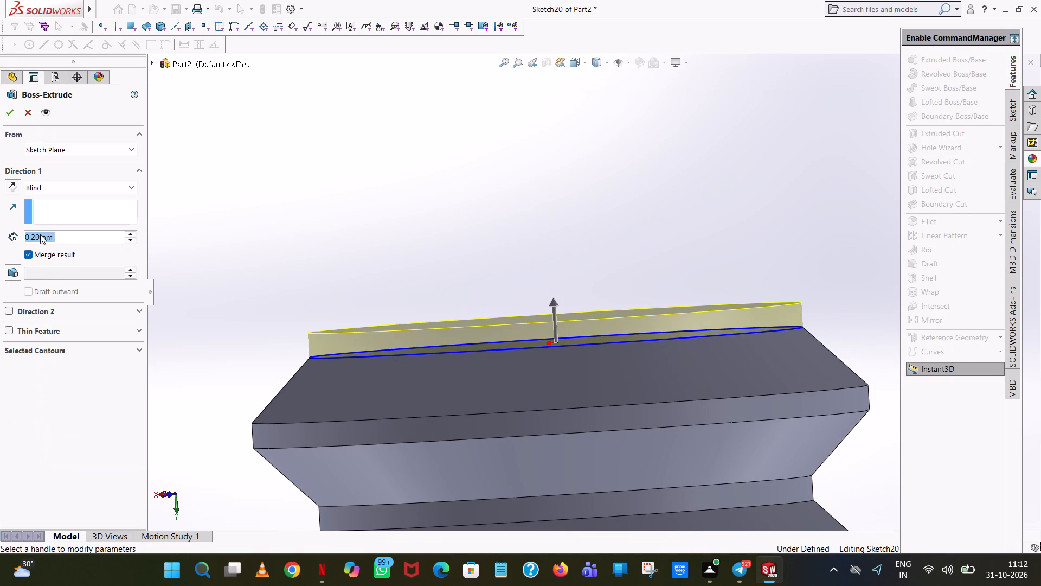
{"action": "left_click", "coordinate": [13, 112]}
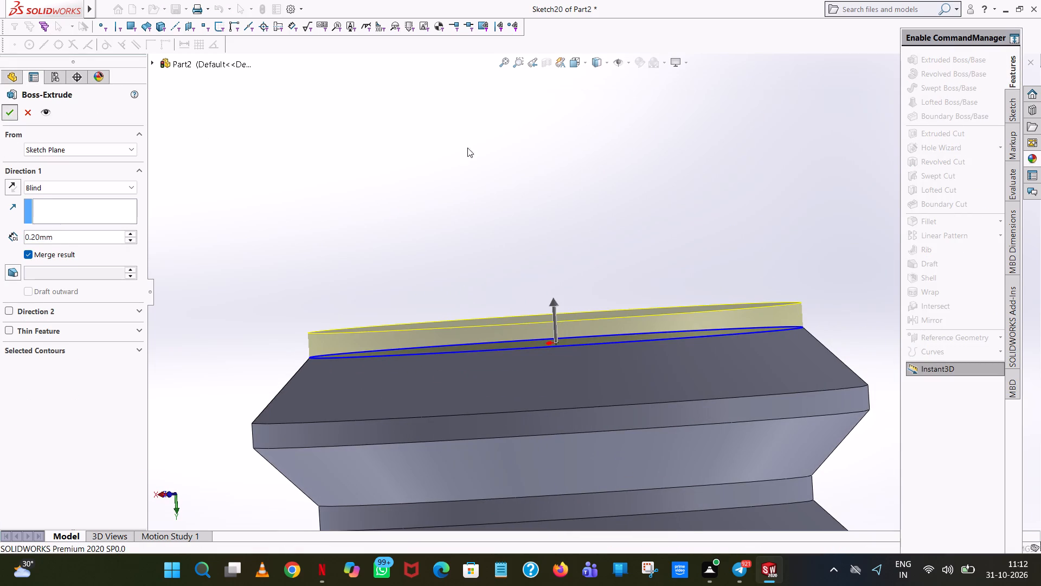
{"action": "left_click", "coordinate": [648, 167]}
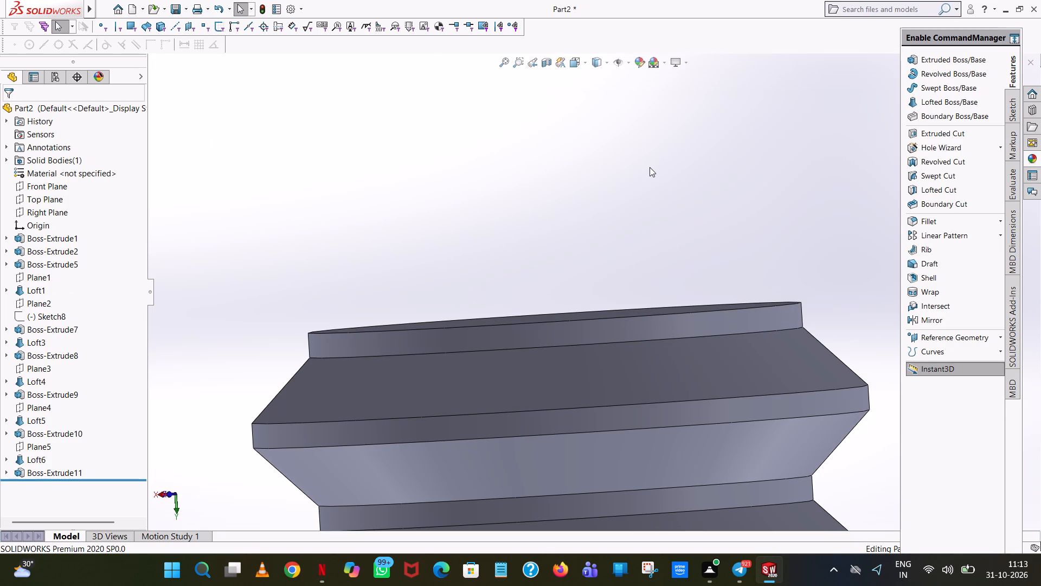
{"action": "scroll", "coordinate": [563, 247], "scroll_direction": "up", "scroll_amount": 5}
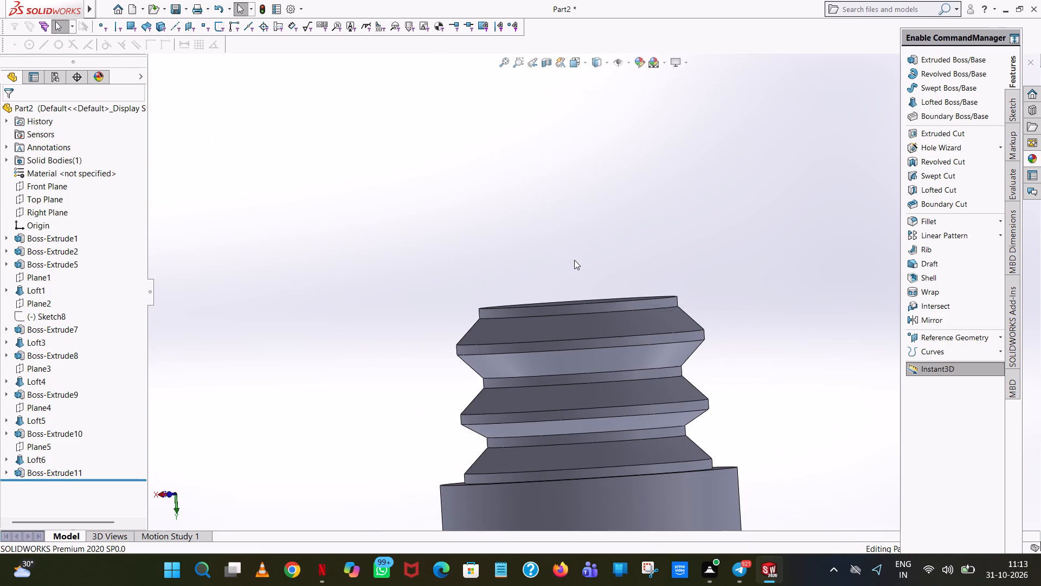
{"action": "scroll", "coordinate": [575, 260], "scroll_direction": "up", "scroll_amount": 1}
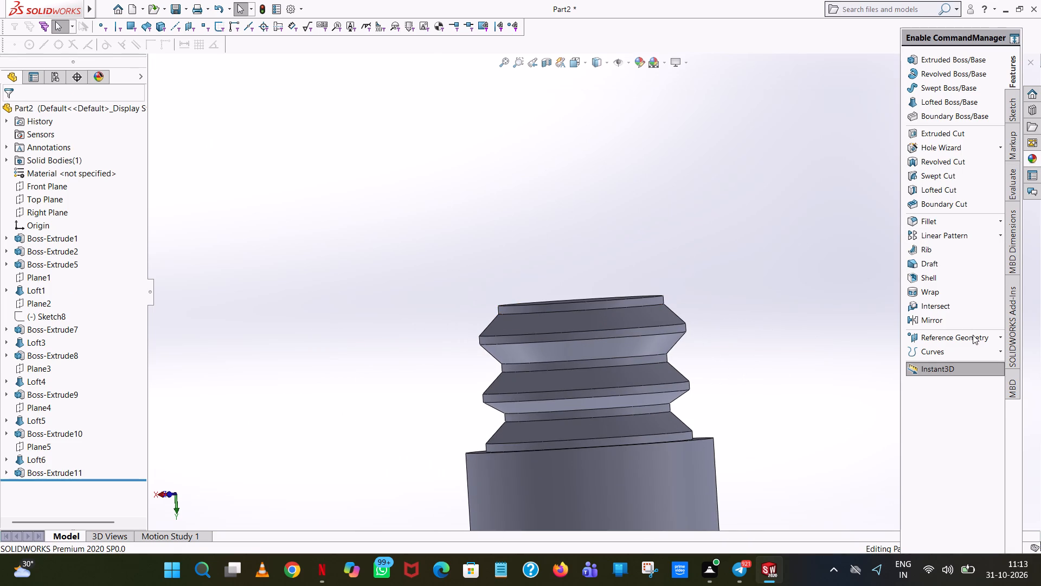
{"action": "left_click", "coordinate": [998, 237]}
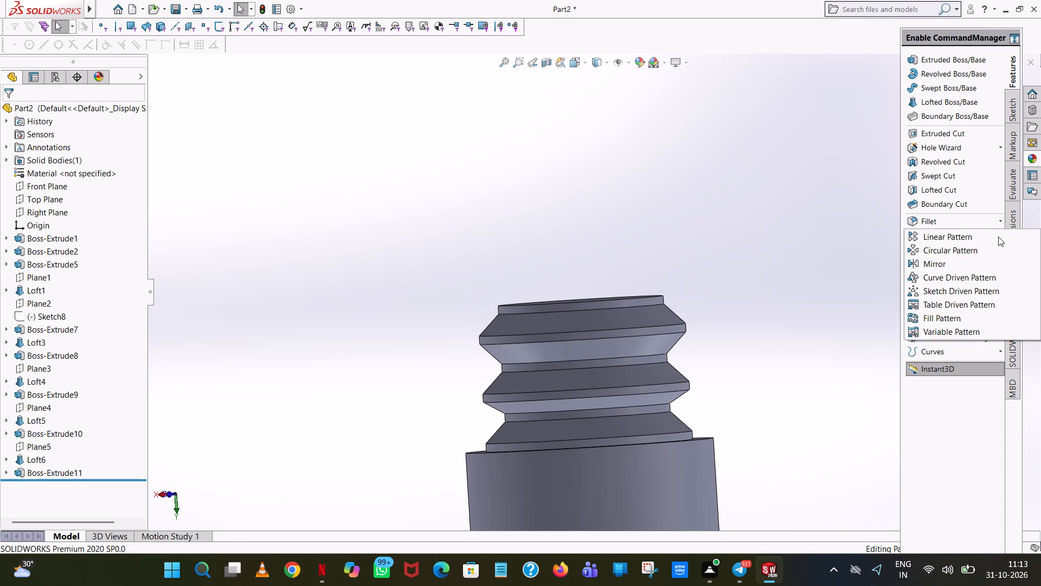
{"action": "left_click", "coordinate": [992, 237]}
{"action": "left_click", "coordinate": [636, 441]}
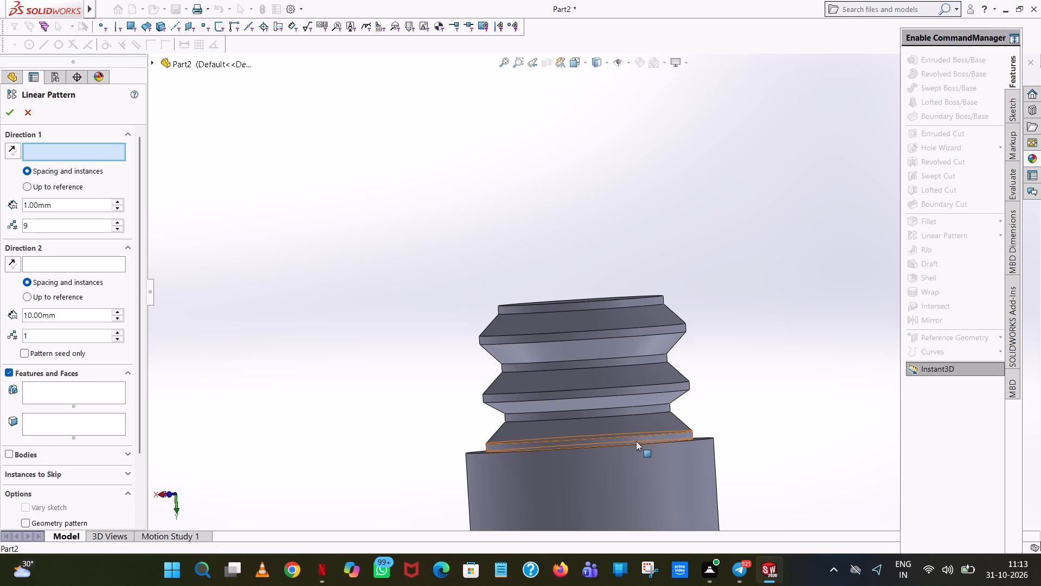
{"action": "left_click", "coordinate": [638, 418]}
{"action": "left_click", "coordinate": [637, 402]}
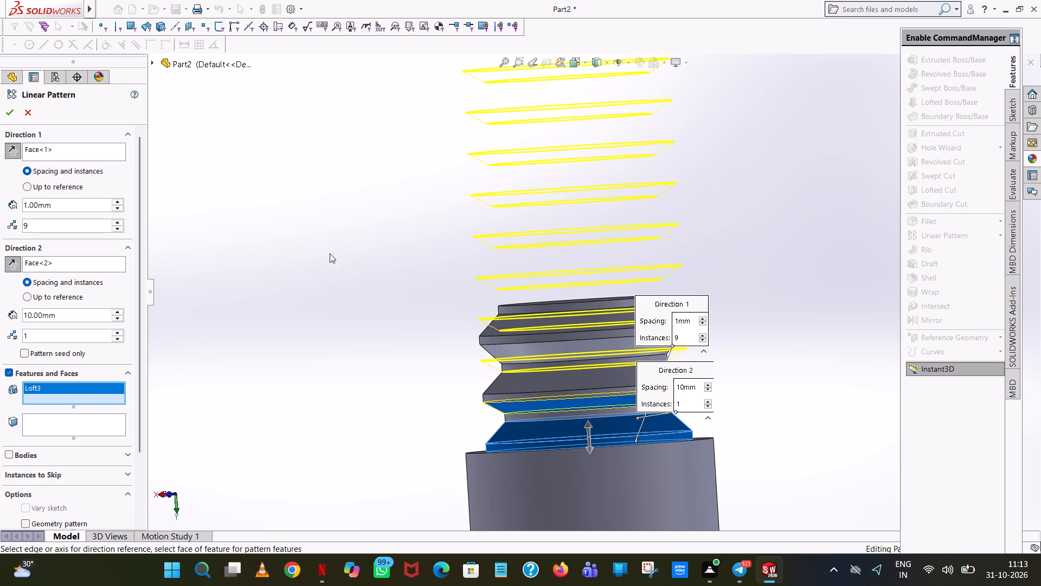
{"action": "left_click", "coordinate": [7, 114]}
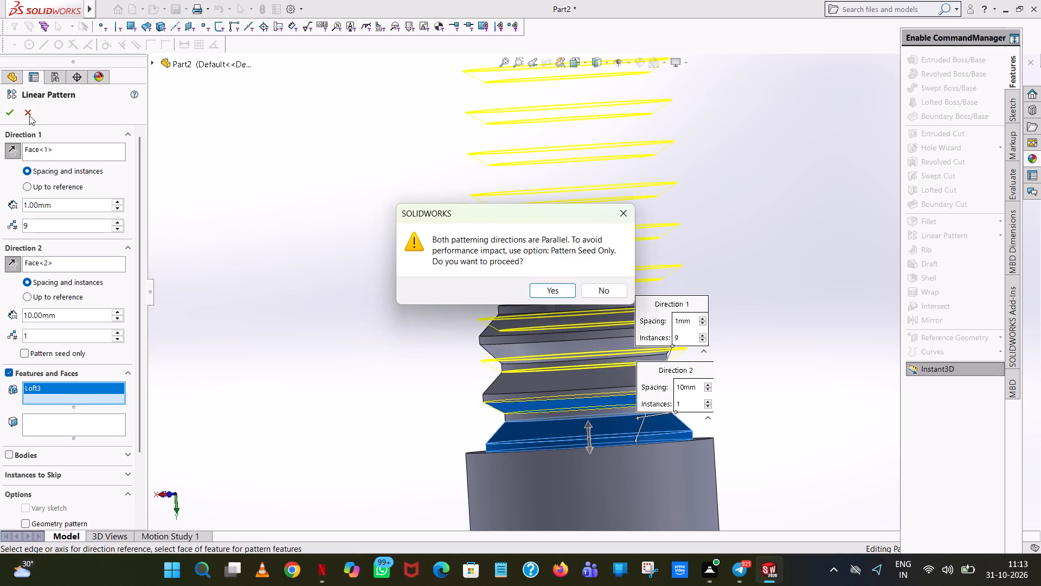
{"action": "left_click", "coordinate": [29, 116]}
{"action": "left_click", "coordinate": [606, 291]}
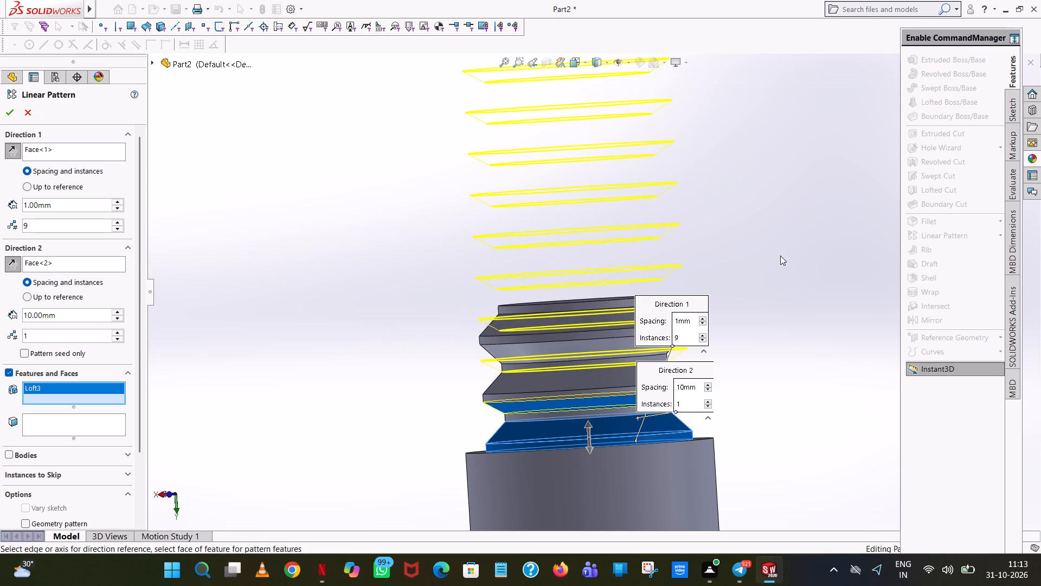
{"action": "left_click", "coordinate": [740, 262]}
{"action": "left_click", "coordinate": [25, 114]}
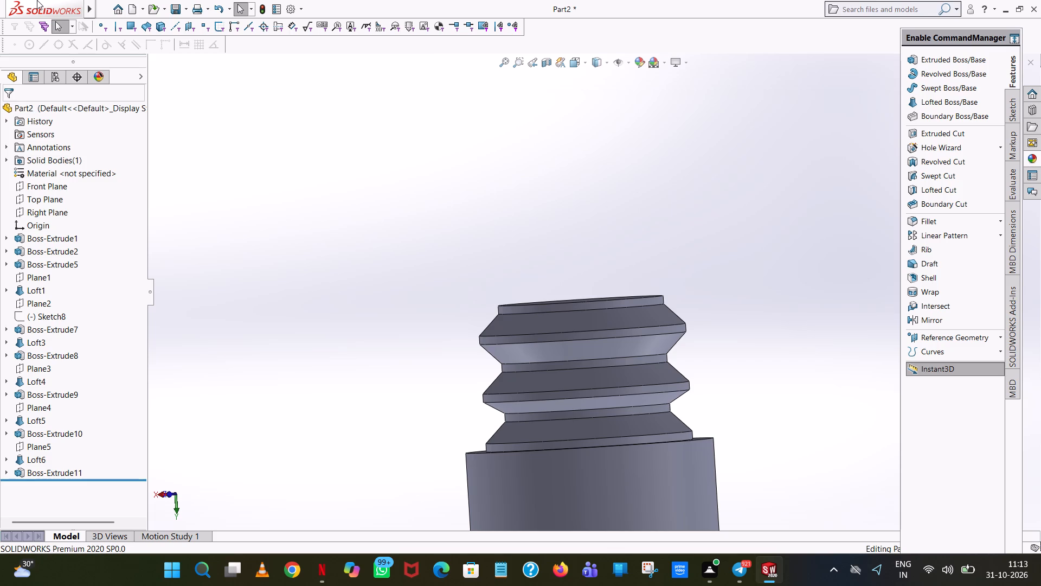
Create a reference plane offset 0.50 mm outward from the ridged end's flat top face.
{"action": "scroll", "coordinate": [704, 219], "scroll_direction": "up", "scroll_amount": 1}
{"action": "middle_click_drag", "start_coordinate": [709, 233], "coordinate": [726, 267]}
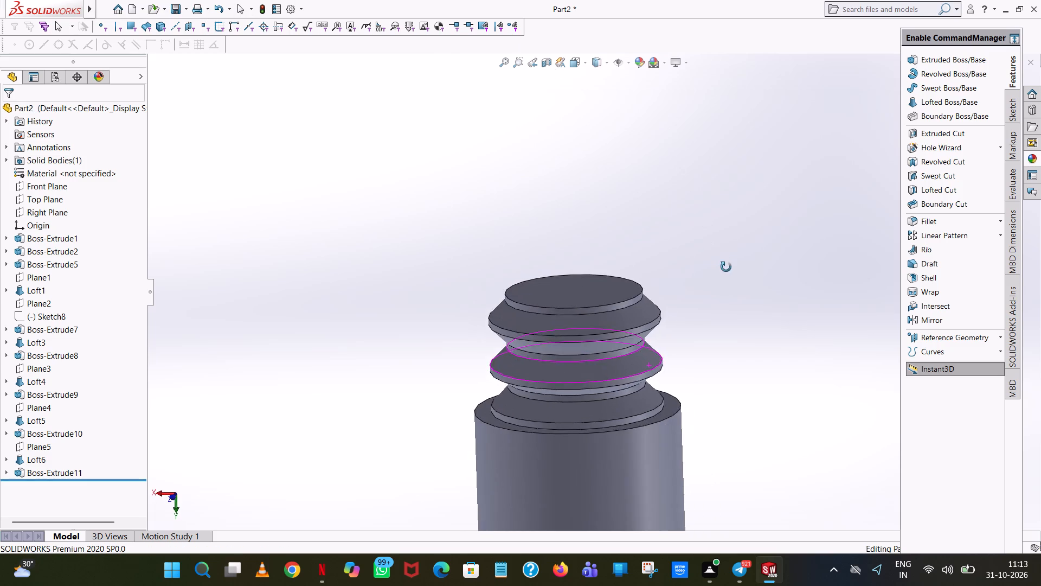
{"action": "middle_click_drag", "start_coordinate": [726, 267], "coordinate": [739, 251]}
{"action": "left_click", "coordinate": [727, 235]}
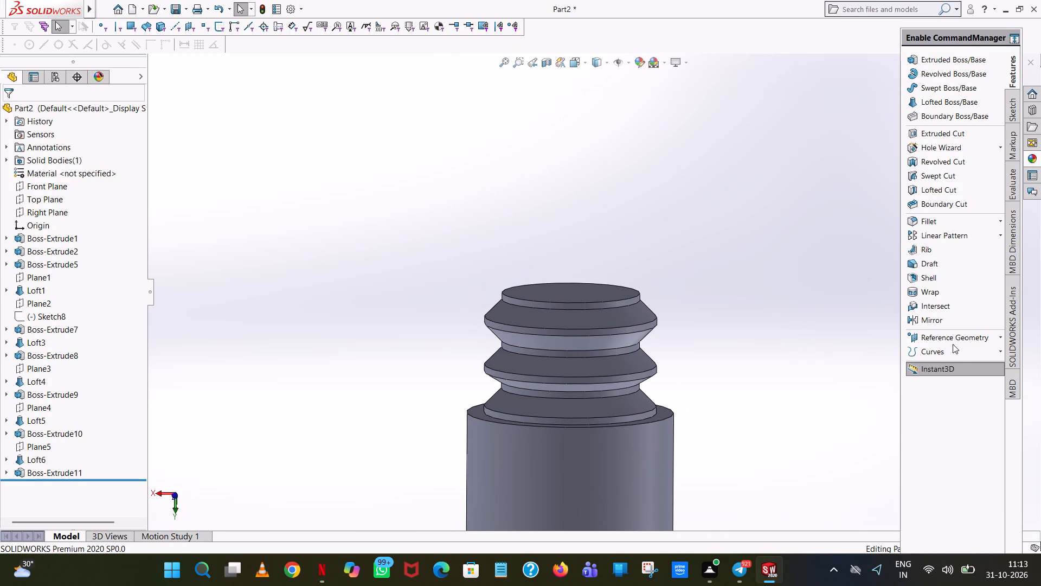
{"action": "left_click", "coordinate": [953, 344]}
{"action": "left_click", "coordinate": [949, 341]}
{"action": "middle_click_drag", "start_coordinate": [733, 260], "coordinate": [737, 243]}
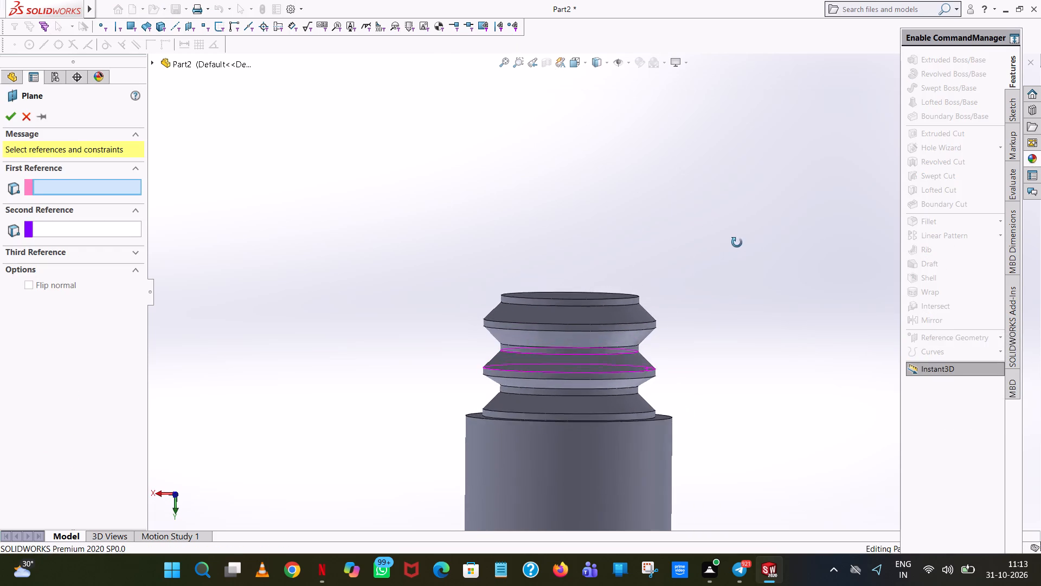
{"action": "middle_click_drag", "start_coordinate": [737, 243], "coordinate": [743, 234]}
{"action": "scroll", "coordinate": [743, 234], "scroll_direction": "up", "scroll_amount": 2}
{"action": "scroll", "coordinate": [579, 271], "scroll_direction": "down", "scroll_amount": 7}
{"action": "scroll", "coordinate": [596, 276], "scroll_direction": "up", "scroll_amount": 1}
{"action": "middle_click_drag", "start_coordinate": [598, 281], "coordinate": [610, 328]}
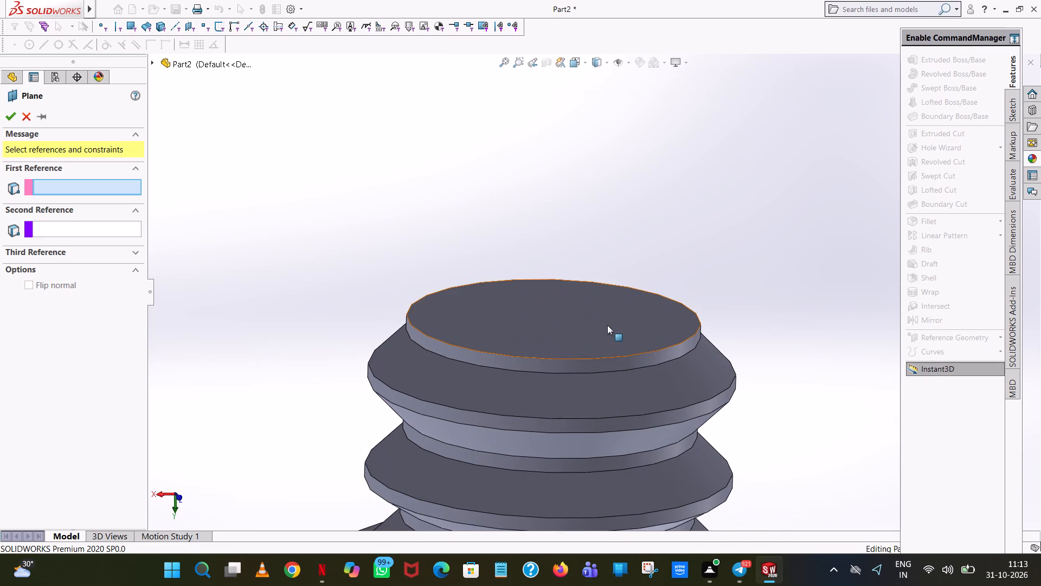
{"action": "left_click", "coordinate": [607, 325]}
{"action": "scroll", "coordinate": [444, 196], "scroll_direction": "up", "scroll_amount": 1}
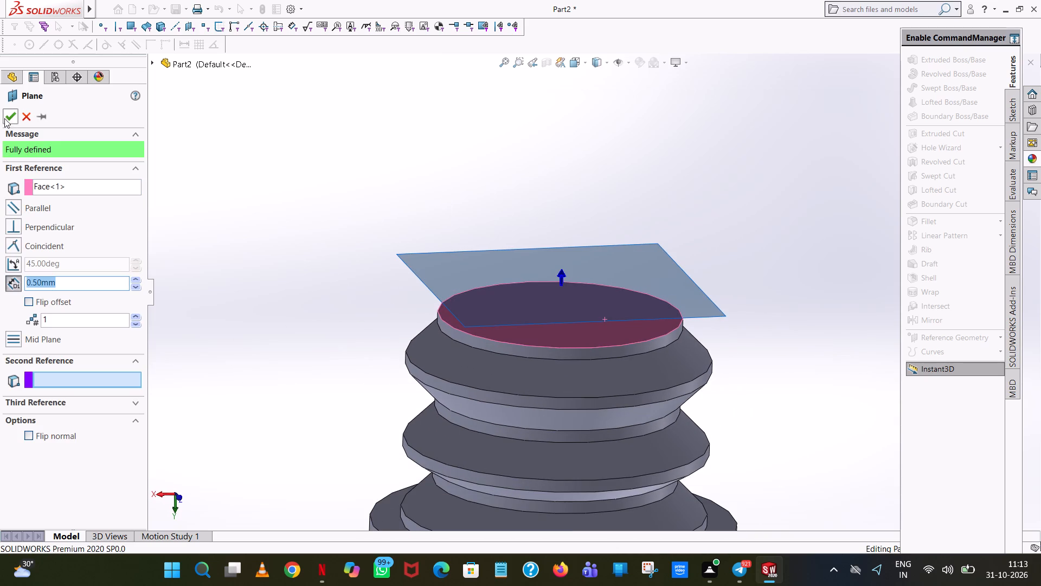
{"action": "left_click", "coordinate": [4, 112]}
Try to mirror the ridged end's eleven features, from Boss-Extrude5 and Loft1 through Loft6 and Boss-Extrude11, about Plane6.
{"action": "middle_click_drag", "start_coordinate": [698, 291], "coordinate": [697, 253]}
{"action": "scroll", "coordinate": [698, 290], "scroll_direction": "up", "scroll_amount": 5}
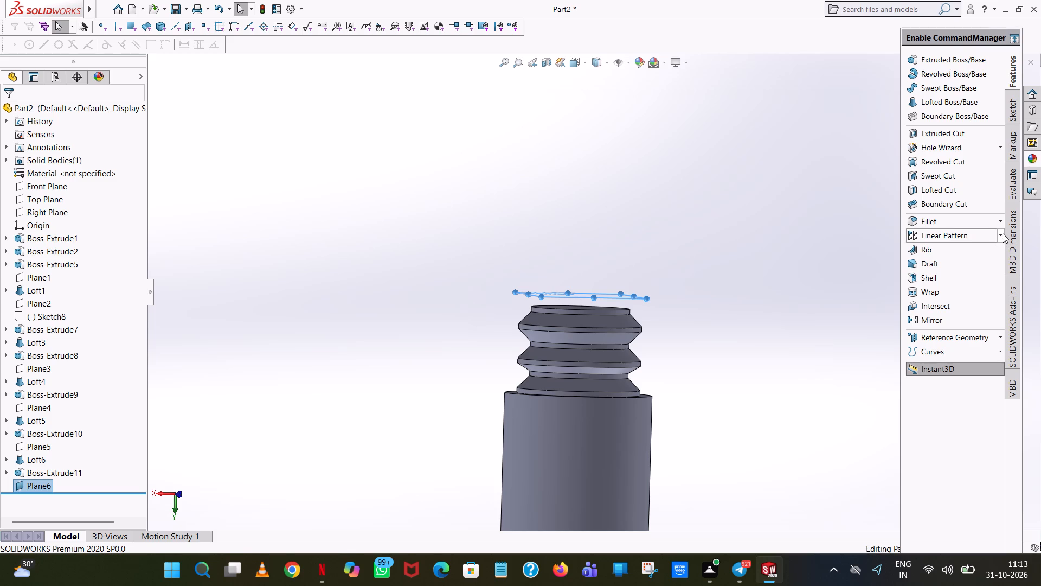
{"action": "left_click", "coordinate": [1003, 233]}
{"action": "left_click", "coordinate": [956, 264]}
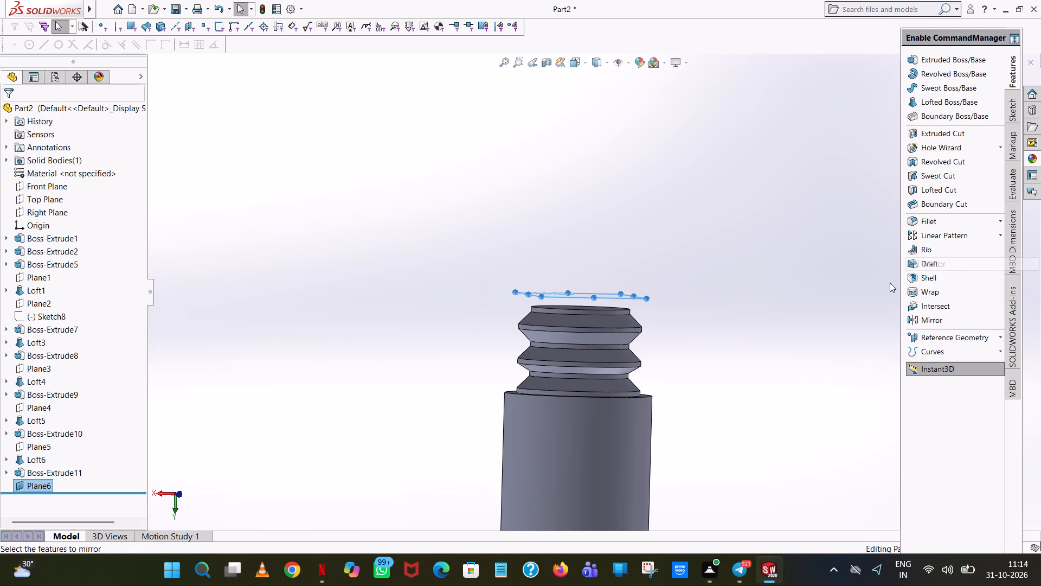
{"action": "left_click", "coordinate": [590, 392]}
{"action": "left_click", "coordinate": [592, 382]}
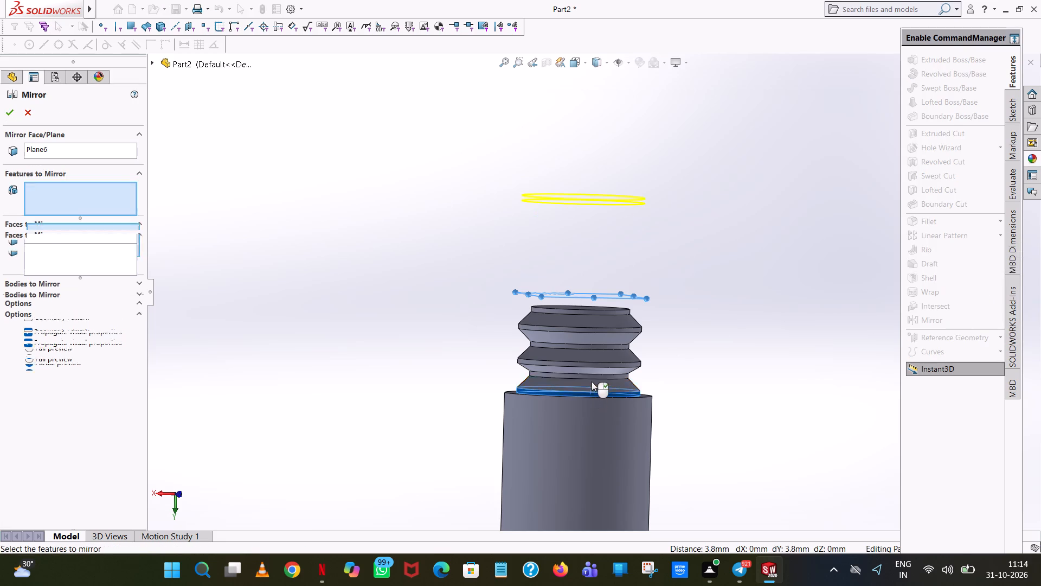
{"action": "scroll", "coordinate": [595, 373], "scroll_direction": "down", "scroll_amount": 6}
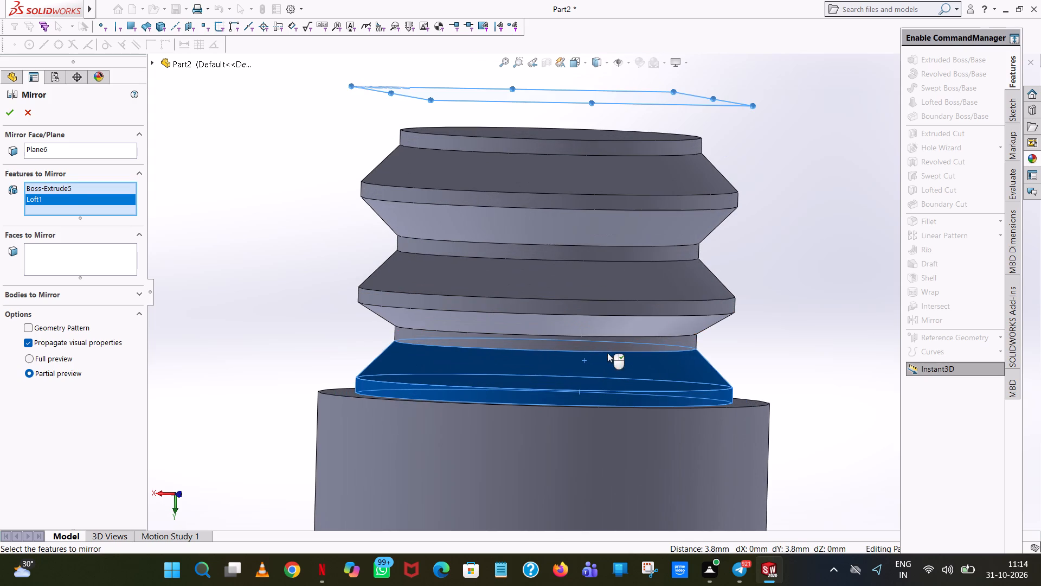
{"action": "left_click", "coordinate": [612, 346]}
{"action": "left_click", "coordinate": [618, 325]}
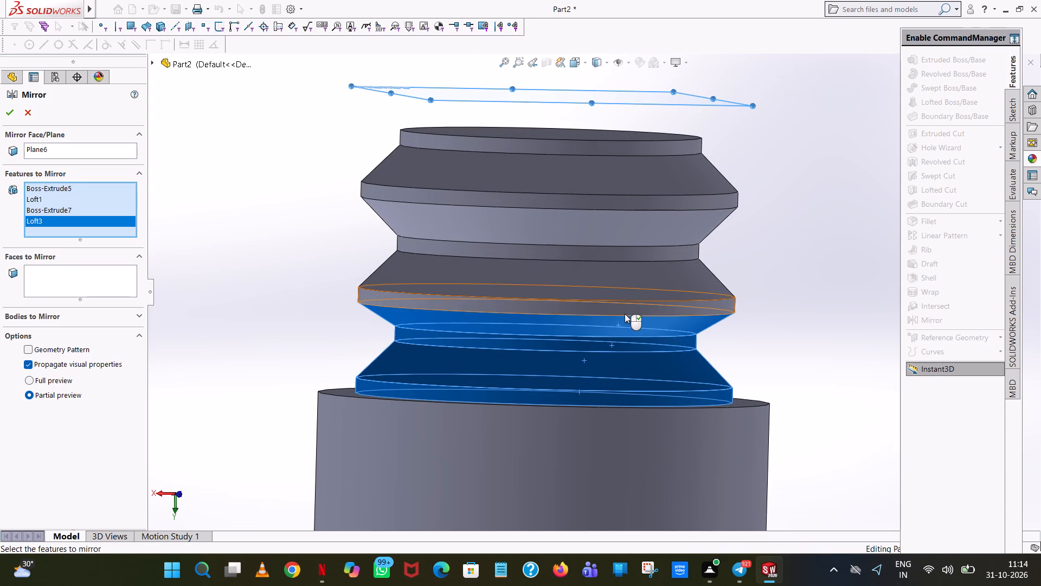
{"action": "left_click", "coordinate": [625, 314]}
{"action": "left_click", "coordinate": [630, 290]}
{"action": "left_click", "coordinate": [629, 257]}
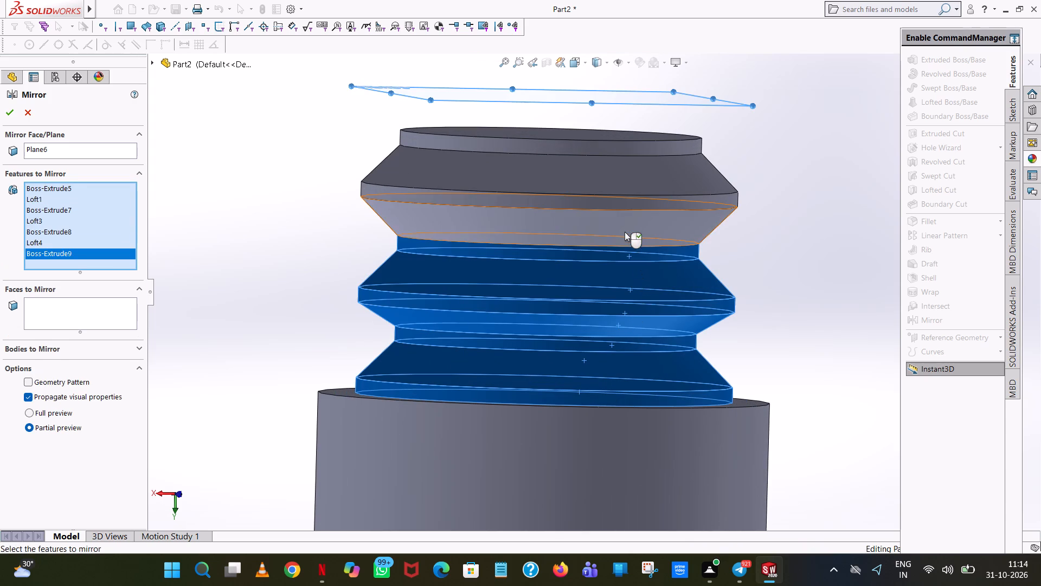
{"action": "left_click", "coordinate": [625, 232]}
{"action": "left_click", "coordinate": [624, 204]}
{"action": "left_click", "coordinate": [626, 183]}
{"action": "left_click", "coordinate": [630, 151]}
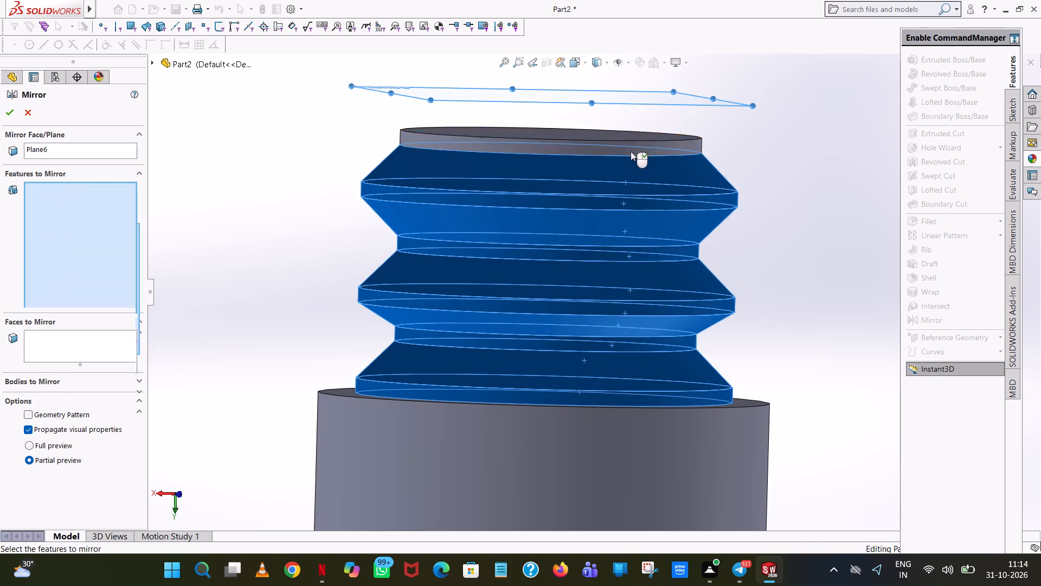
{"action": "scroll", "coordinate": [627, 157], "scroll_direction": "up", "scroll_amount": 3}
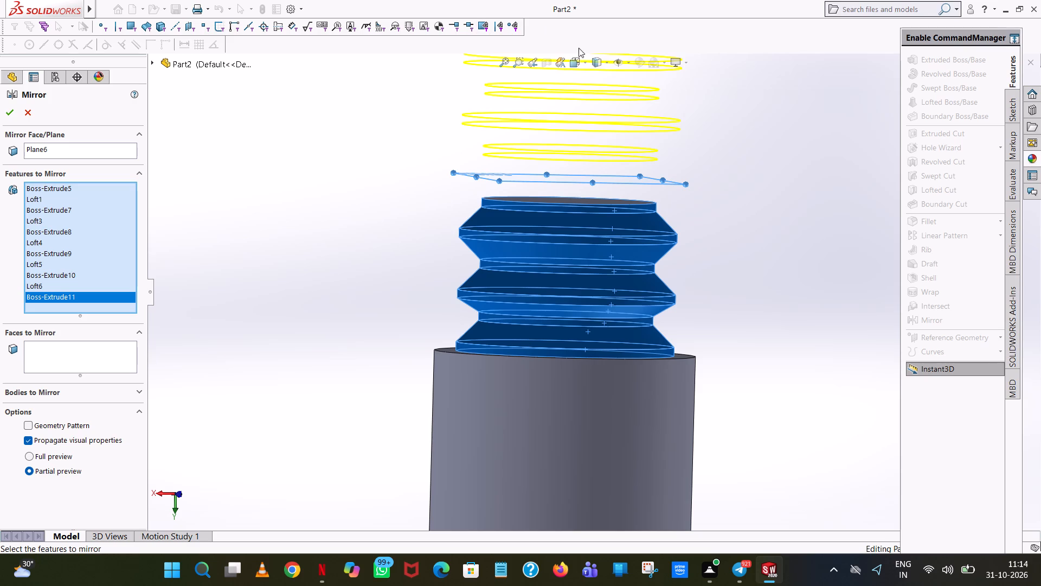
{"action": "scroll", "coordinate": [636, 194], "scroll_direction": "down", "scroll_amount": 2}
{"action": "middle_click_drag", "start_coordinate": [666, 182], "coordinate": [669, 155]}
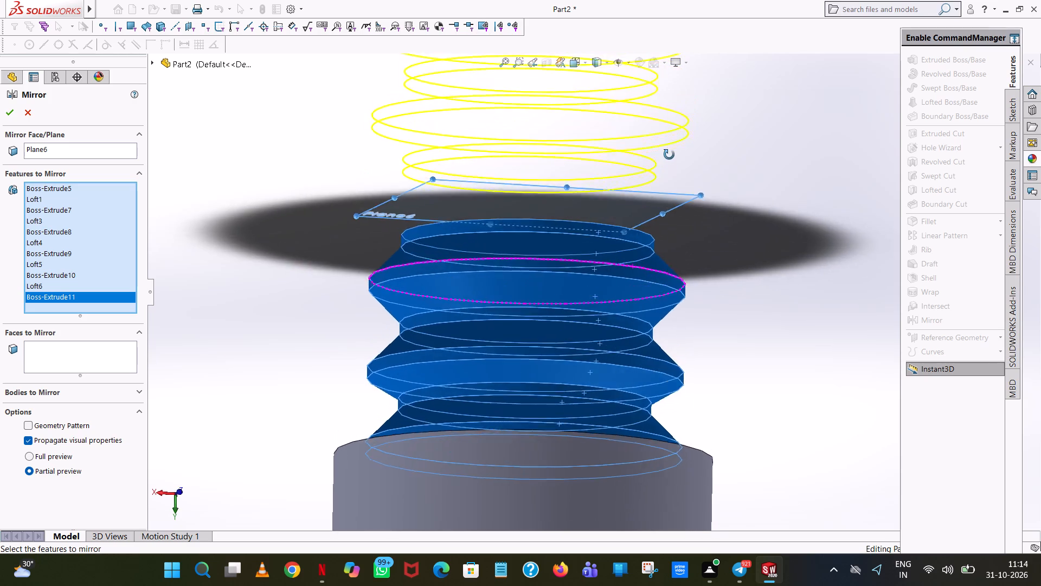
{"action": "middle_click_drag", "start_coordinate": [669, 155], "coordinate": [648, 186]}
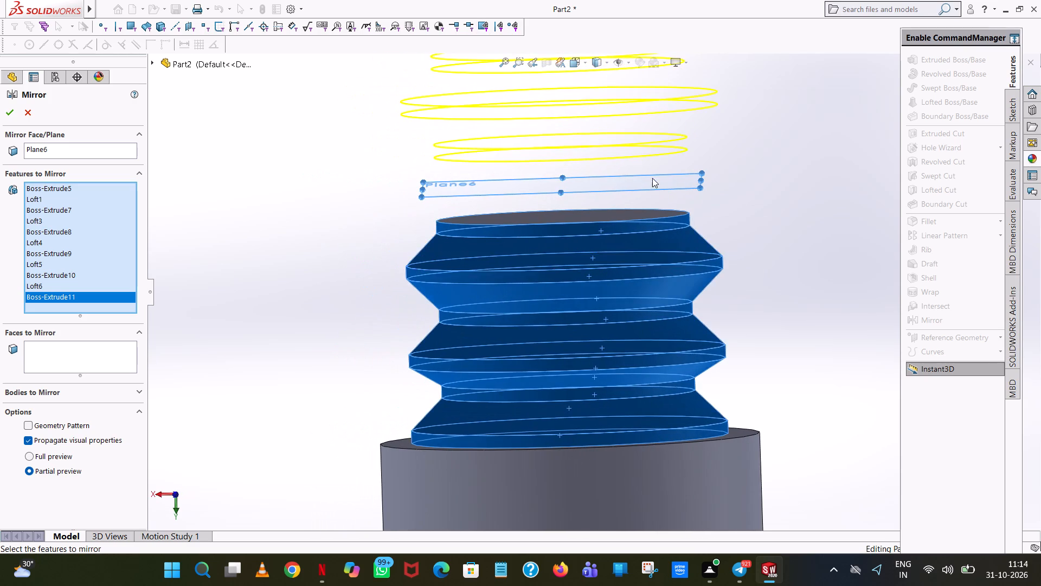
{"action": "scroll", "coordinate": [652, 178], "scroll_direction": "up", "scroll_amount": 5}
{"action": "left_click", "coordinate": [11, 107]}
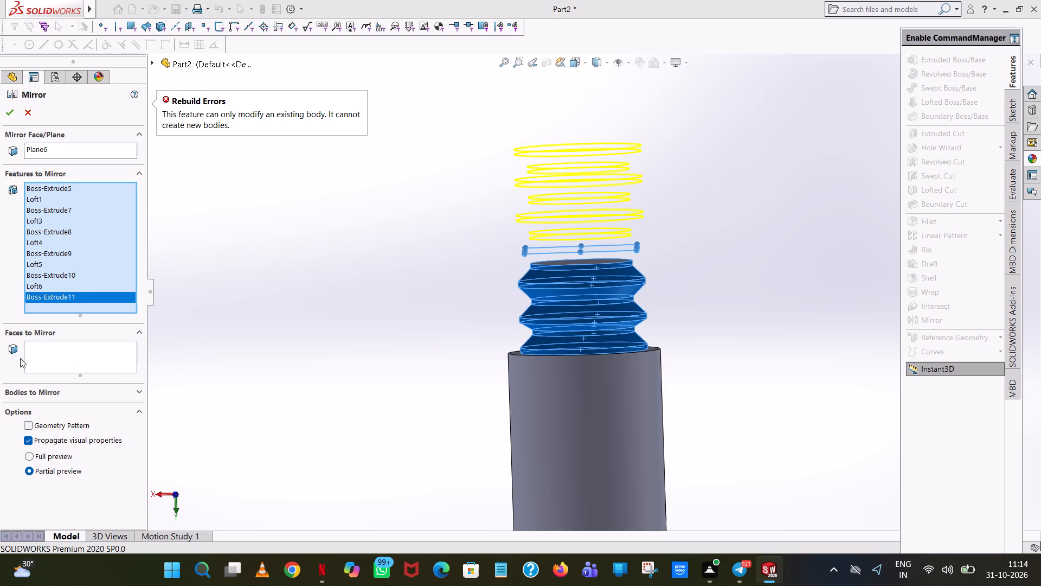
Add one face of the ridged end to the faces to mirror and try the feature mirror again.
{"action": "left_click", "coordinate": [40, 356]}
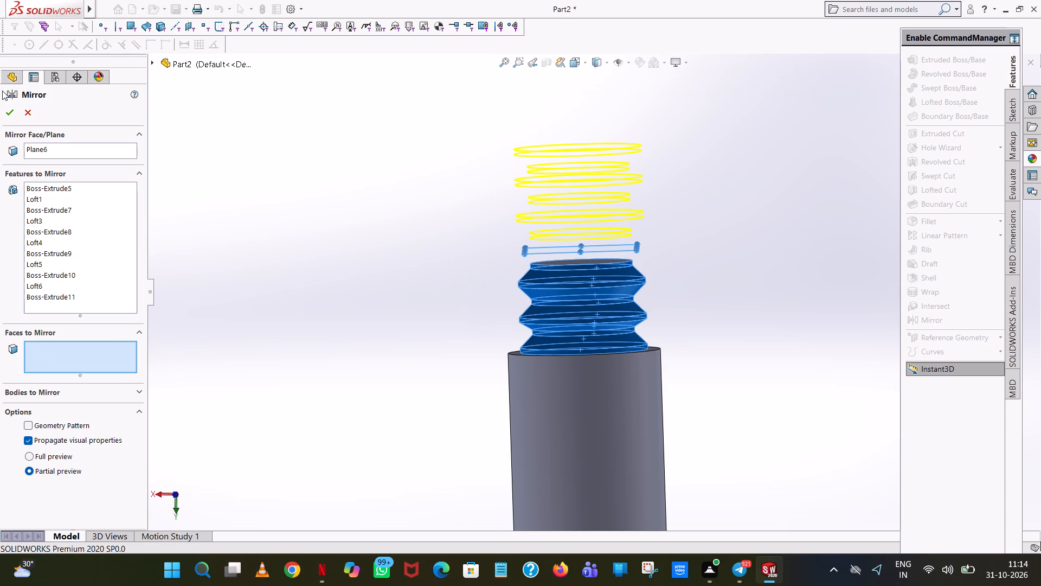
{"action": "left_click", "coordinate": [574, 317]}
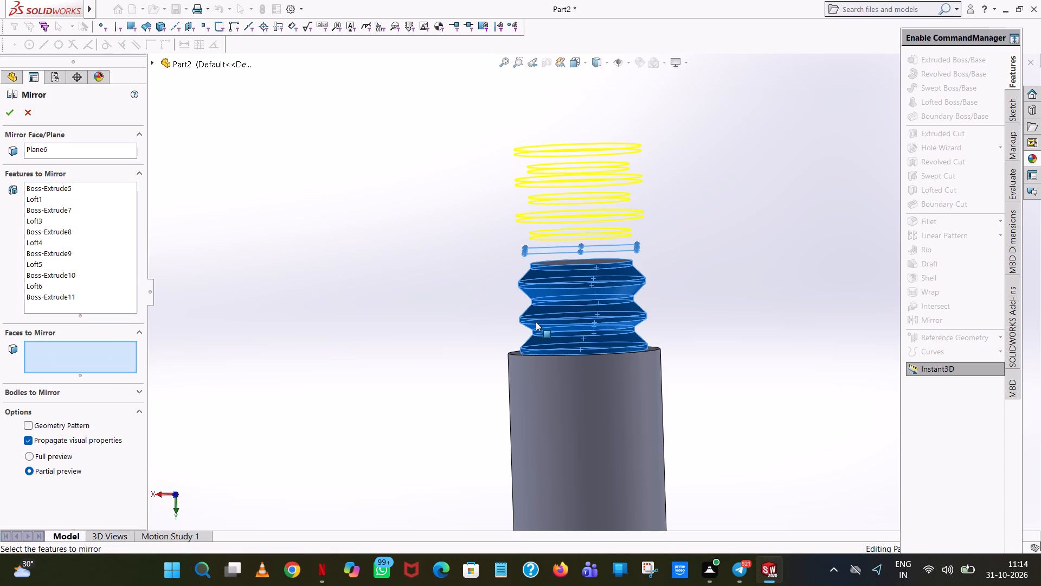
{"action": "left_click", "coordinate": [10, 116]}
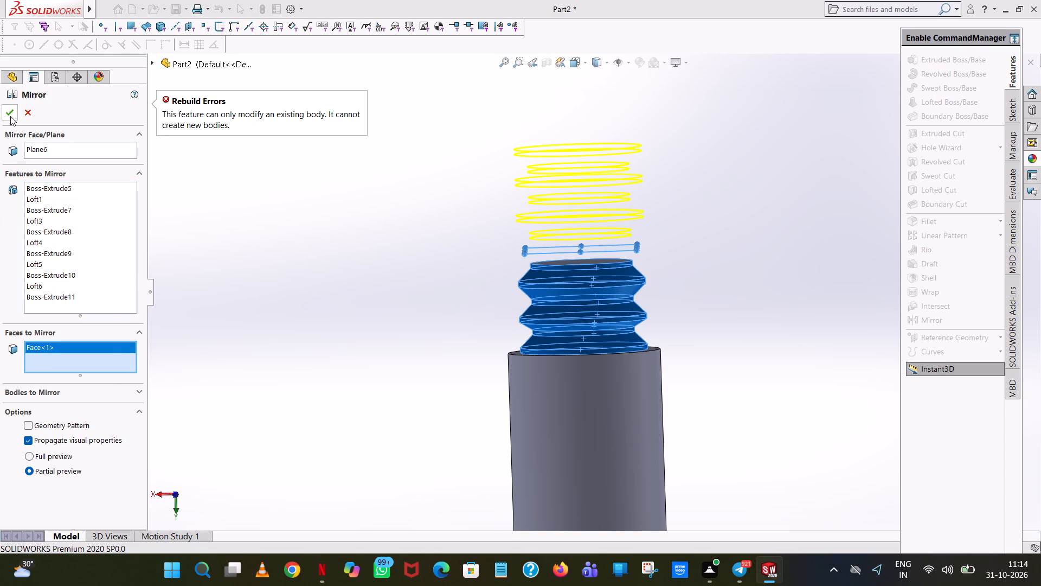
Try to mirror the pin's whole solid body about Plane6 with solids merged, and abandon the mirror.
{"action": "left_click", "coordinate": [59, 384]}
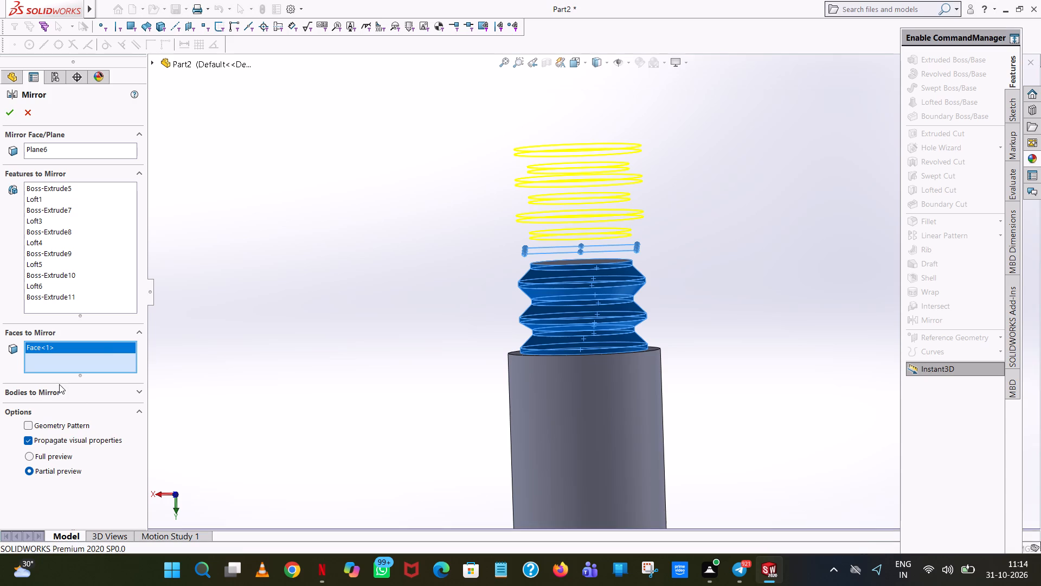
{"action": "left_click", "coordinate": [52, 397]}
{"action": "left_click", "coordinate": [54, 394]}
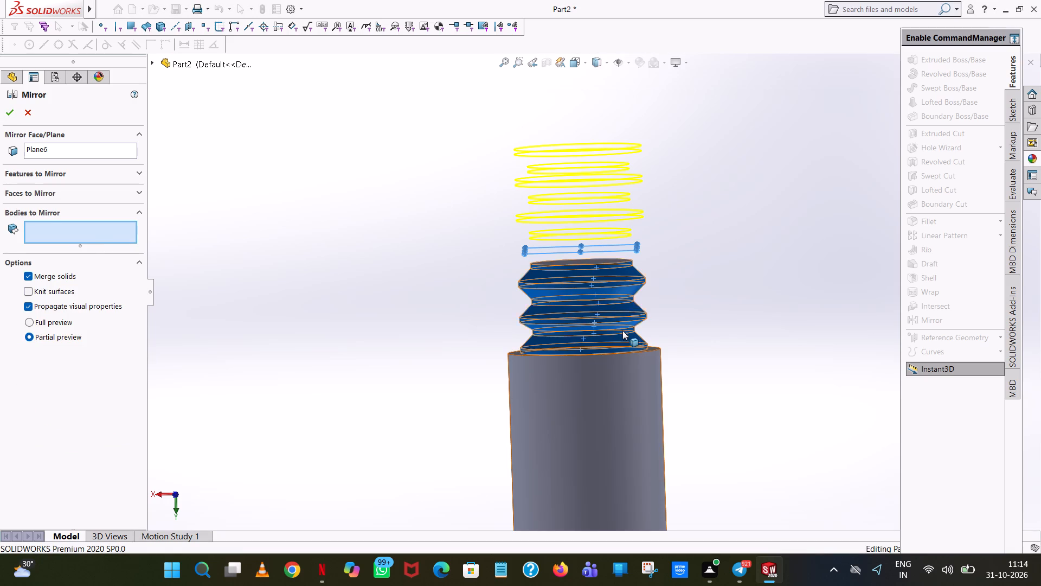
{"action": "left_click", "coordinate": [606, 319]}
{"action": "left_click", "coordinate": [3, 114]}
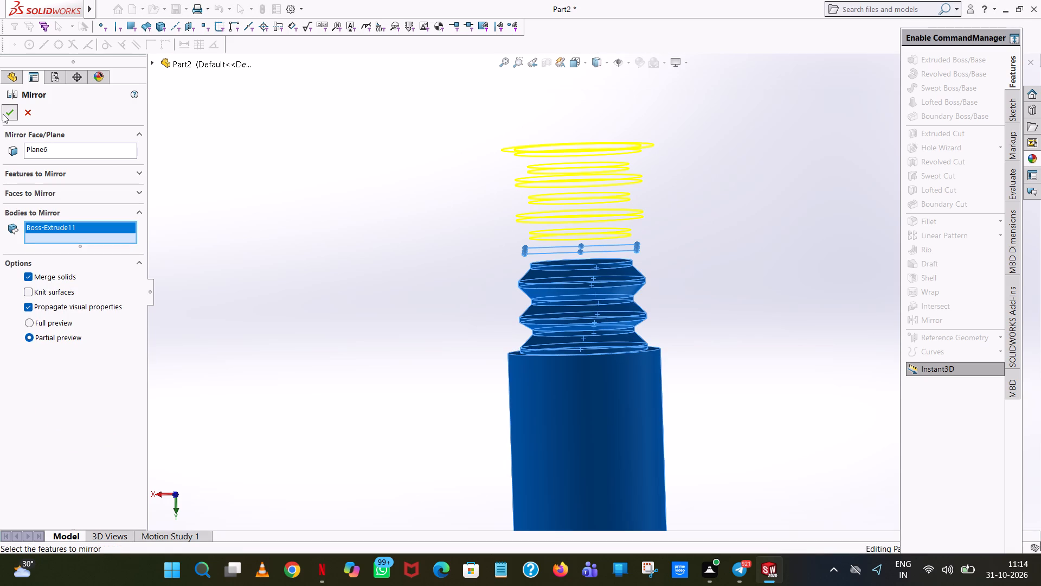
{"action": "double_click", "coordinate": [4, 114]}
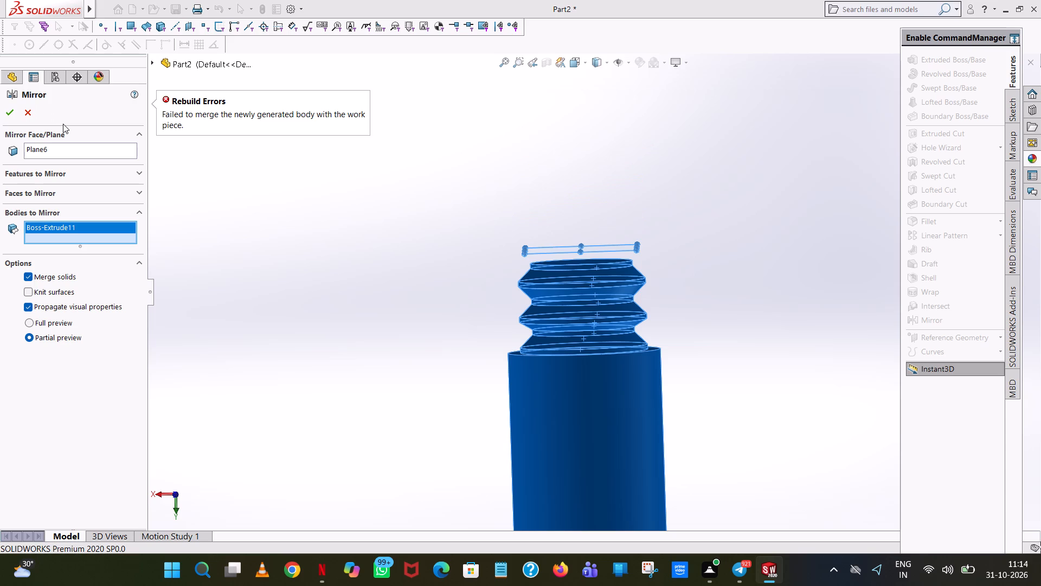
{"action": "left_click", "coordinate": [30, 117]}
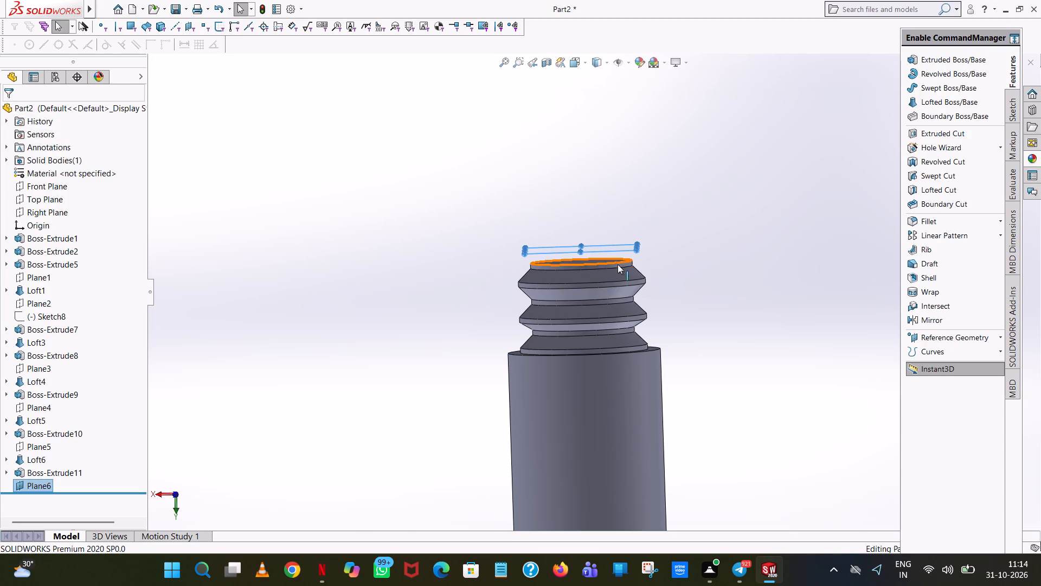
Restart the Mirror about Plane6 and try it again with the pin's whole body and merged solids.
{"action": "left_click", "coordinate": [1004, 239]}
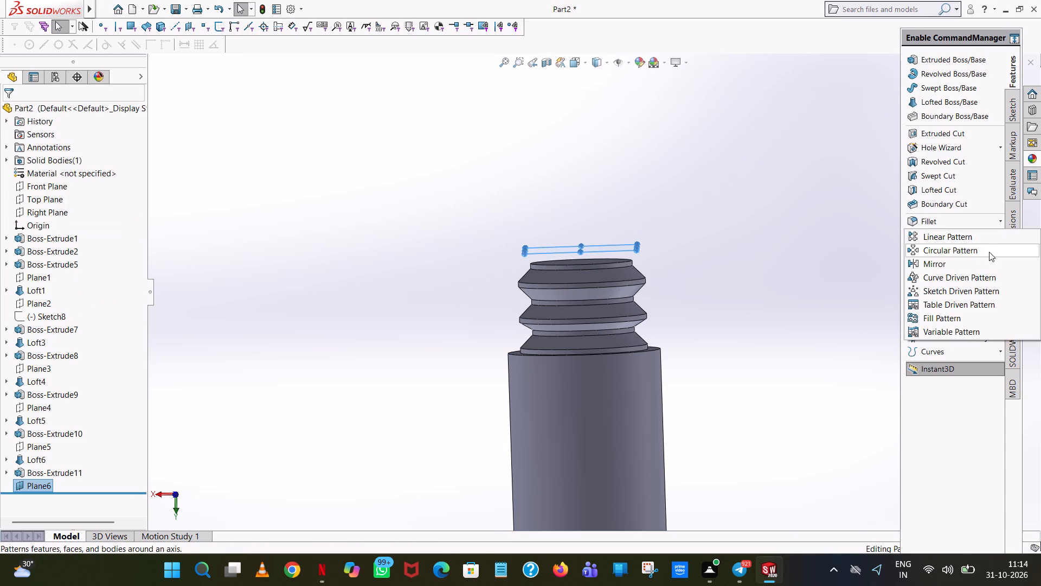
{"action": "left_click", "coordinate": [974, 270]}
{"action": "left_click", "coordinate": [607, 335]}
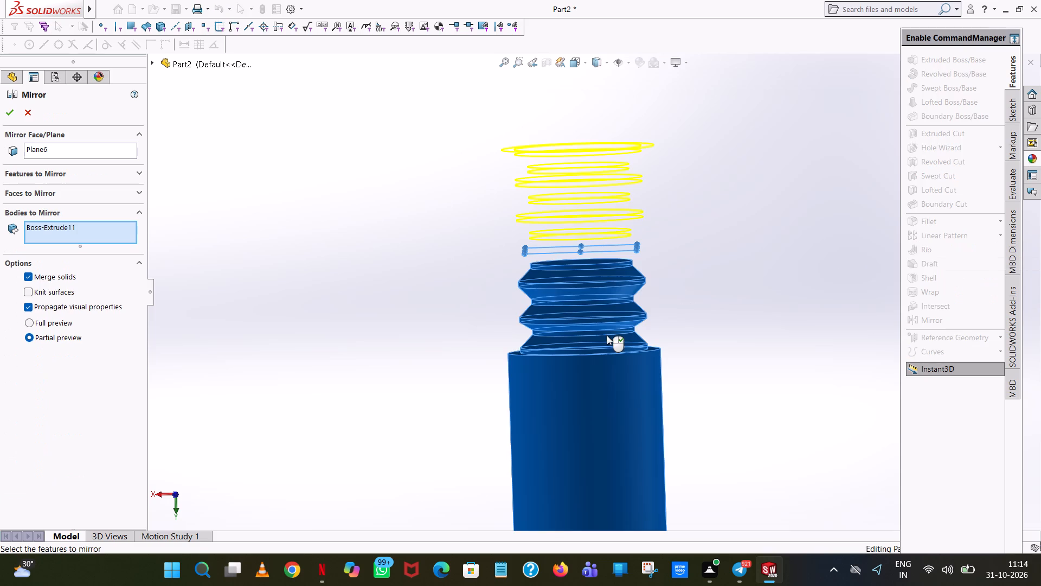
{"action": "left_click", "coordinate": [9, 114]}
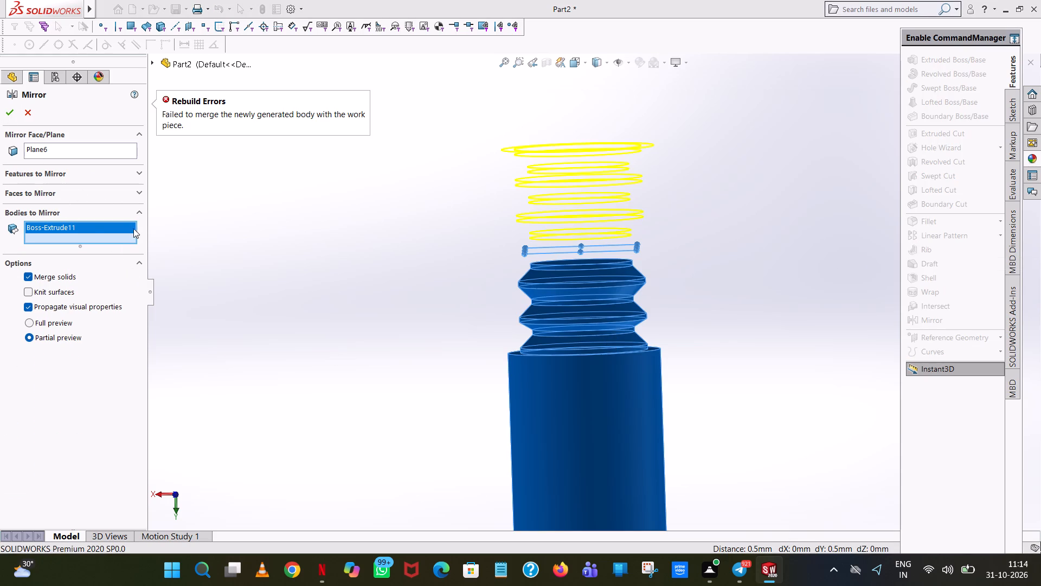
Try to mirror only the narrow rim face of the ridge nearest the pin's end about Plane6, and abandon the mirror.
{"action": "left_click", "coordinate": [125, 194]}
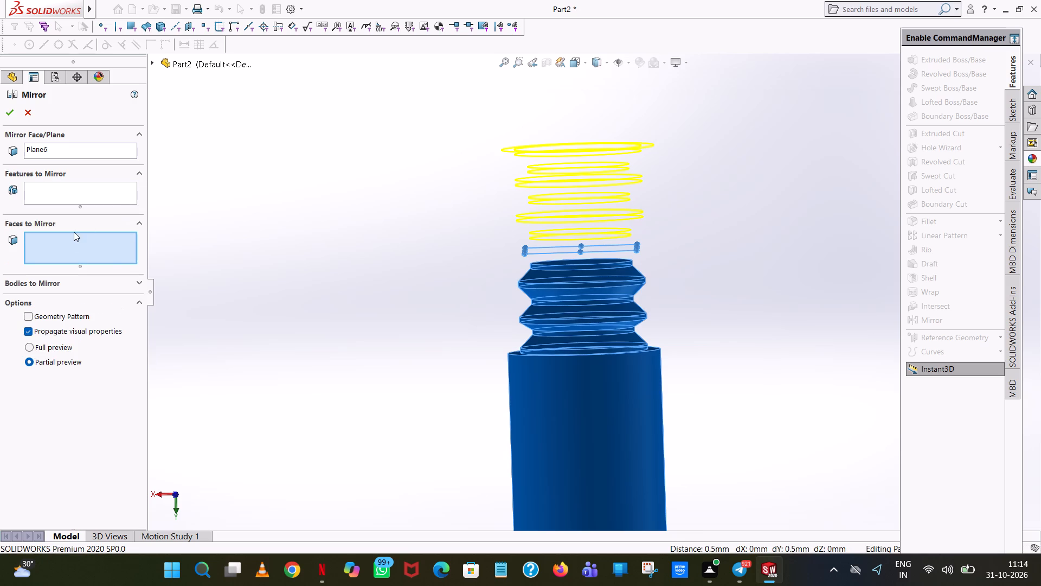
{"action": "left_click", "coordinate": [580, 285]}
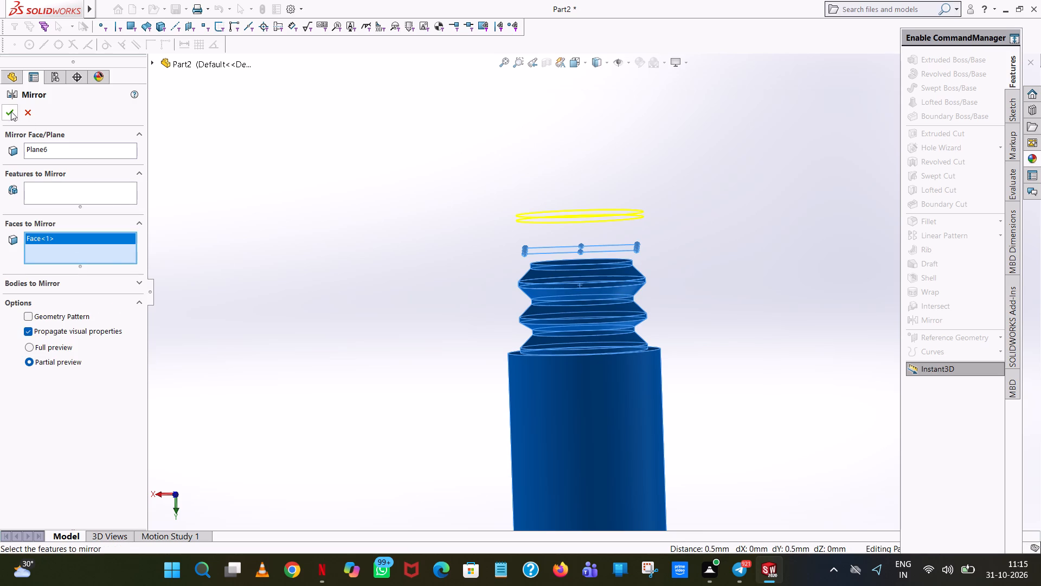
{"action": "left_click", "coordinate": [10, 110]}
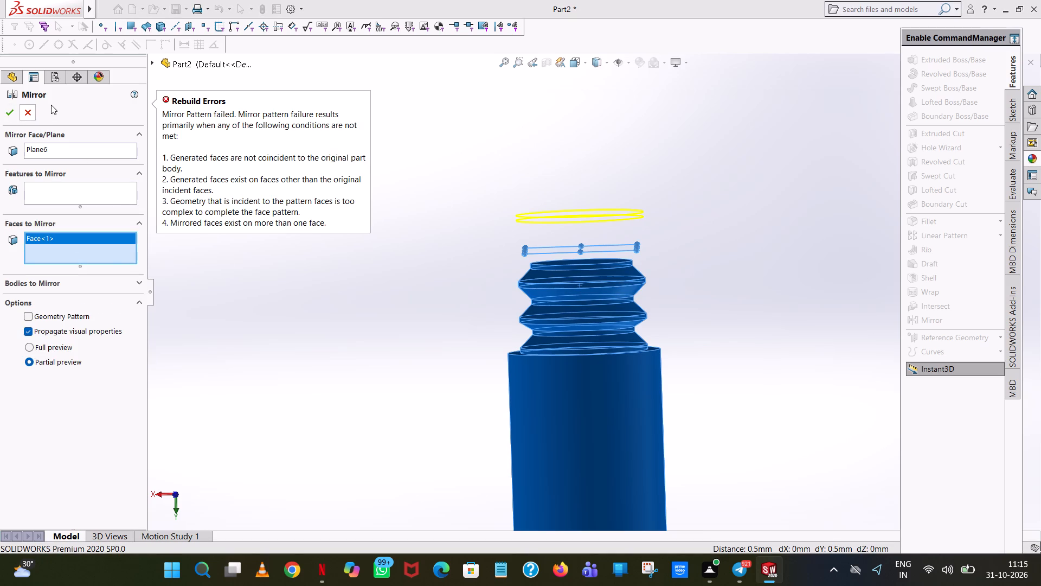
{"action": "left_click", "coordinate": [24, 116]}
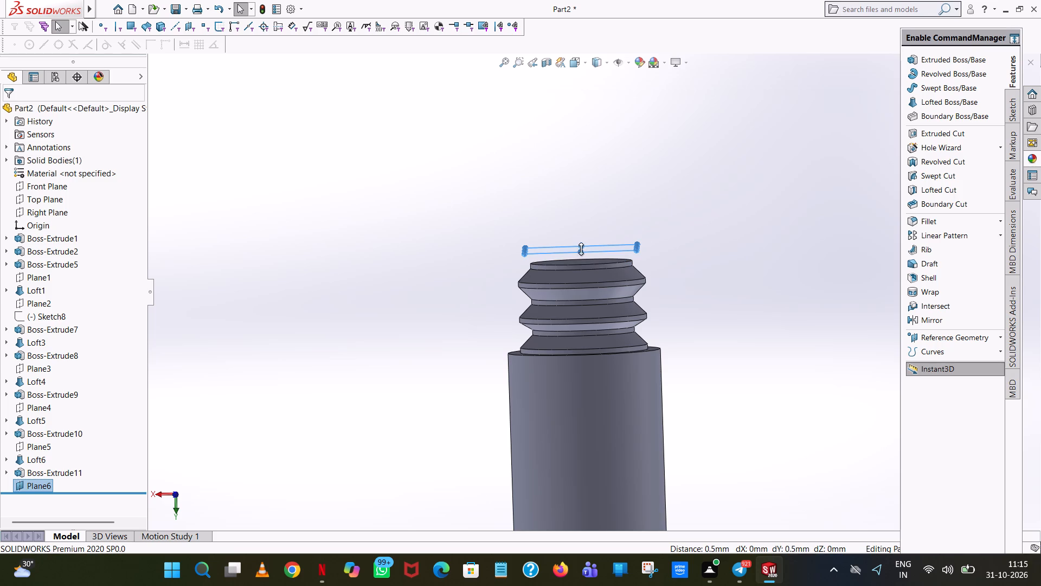
Start a new sketch on Plane6, the offset plane beyond the pin's ridged end.
{"action": "scroll", "coordinate": [595, 230], "scroll_direction": "down", "scroll_amount": 1}
{"action": "middle_click_drag", "start_coordinate": [615, 261], "coordinate": [629, 364]}
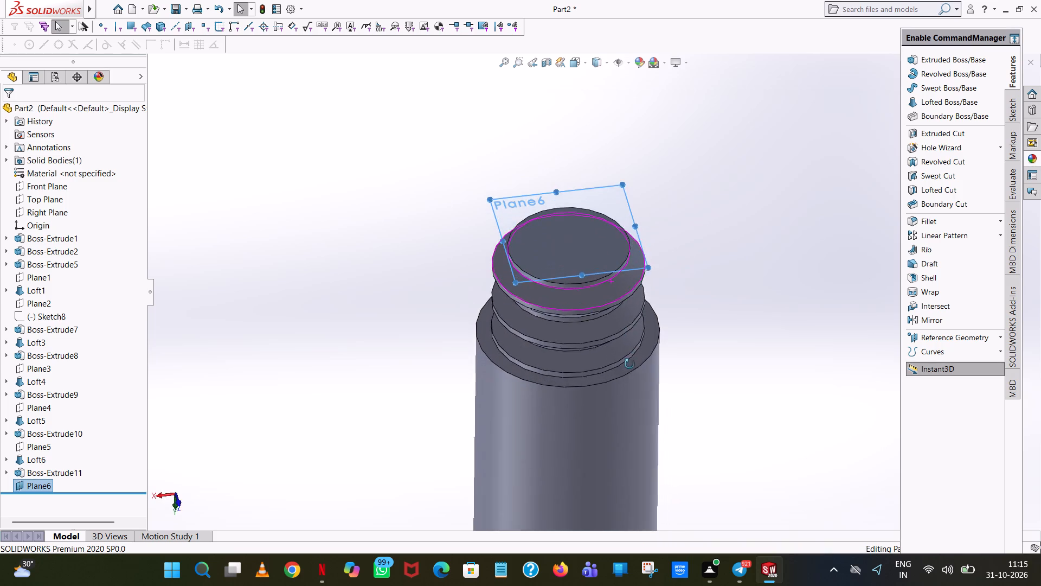
{"action": "middle_click_drag", "start_coordinate": [629, 364], "coordinate": [631, 413]}
{"action": "scroll", "coordinate": [631, 413], "scroll_direction": "up", "scroll_amount": 1}
{"action": "middle_click_drag", "start_coordinate": [684, 206], "coordinate": [684, 211]}
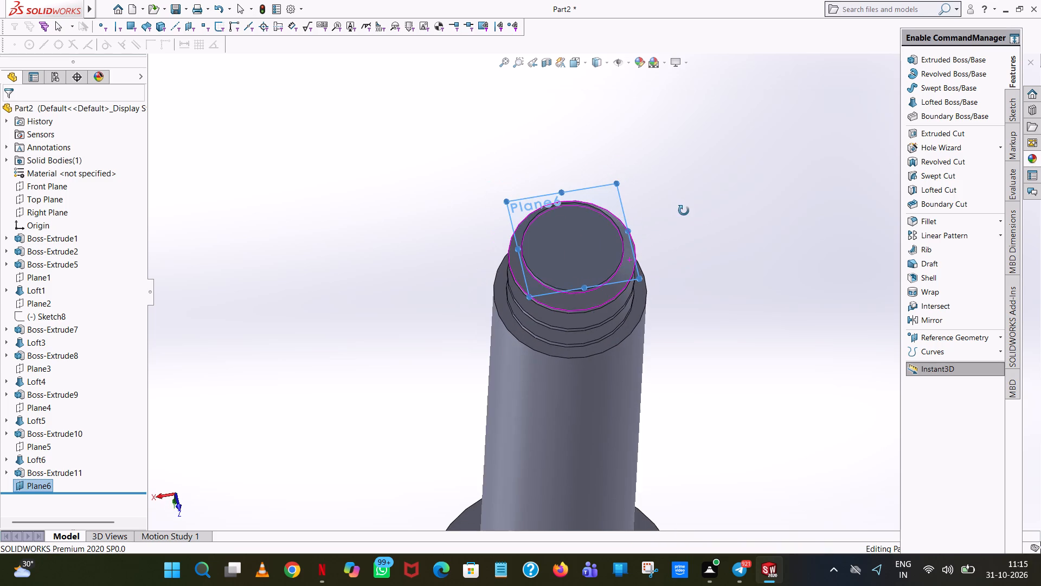
{"action": "middle_click_drag", "start_coordinate": [684, 211], "coordinate": [686, 78]}
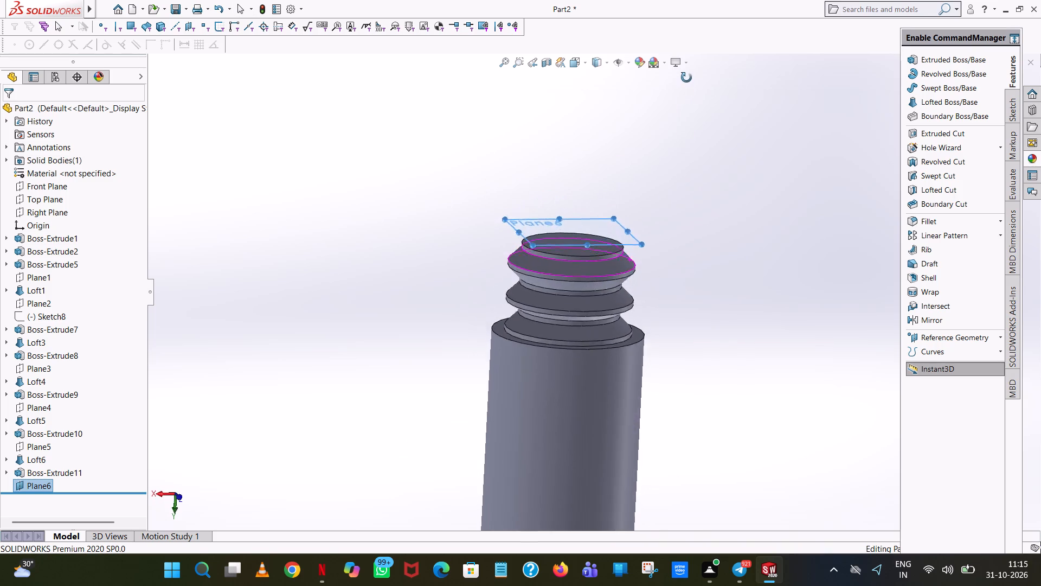
{"action": "middle_click_drag", "start_coordinate": [686, 78], "coordinate": [670, 46]}
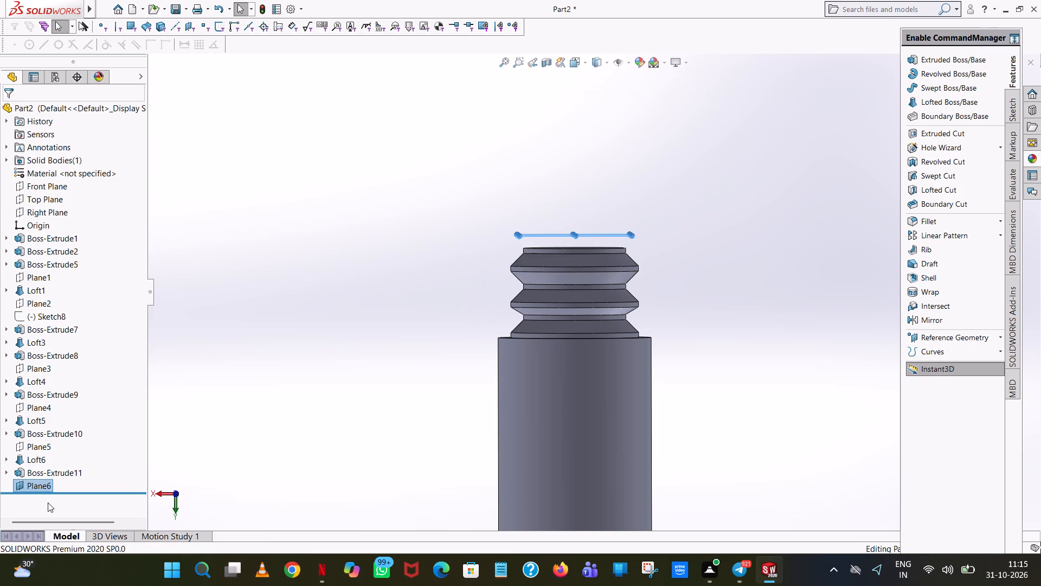
{"action": "left_click", "coordinate": [32, 487]}
{"action": "left_click", "coordinate": [39, 467]}
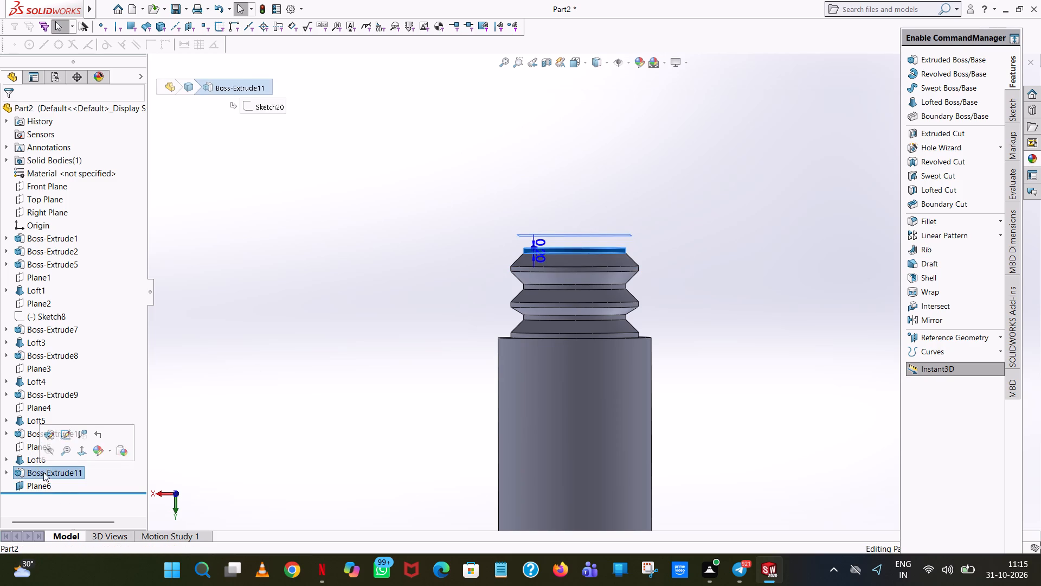
{"action": "left_click", "coordinate": [48, 489]}
{"action": "left_click", "coordinate": [55, 469]}
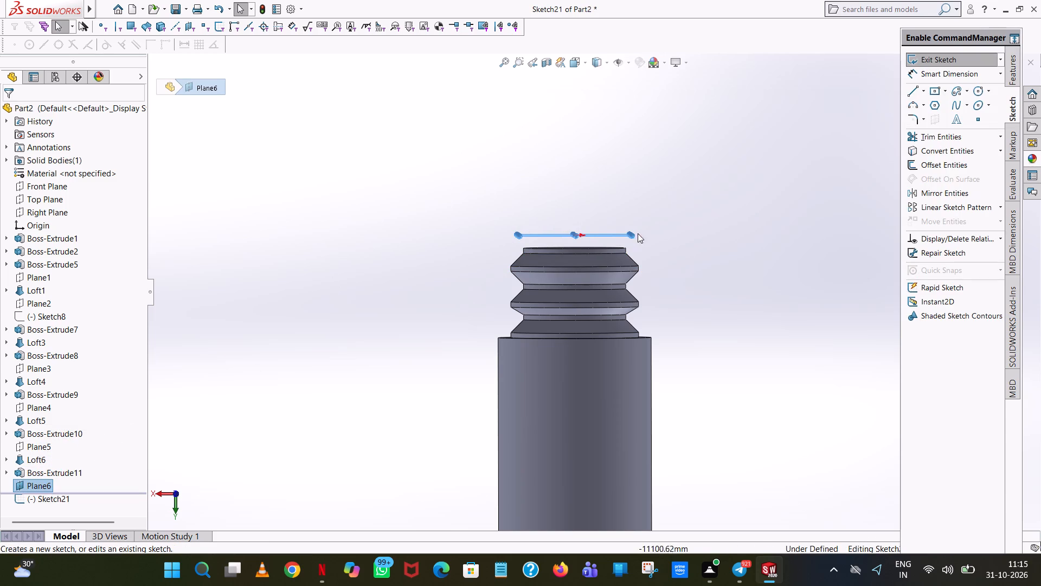
Sketch a circle of 2.5 mm radius centred on the origin in the Plane6 sketch.
{"action": "scroll", "coordinate": [615, 190], "scroll_direction": "up", "scroll_amount": 1}
{"action": "middle_click_drag", "start_coordinate": [615, 190], "coordinate": [633, 310]}
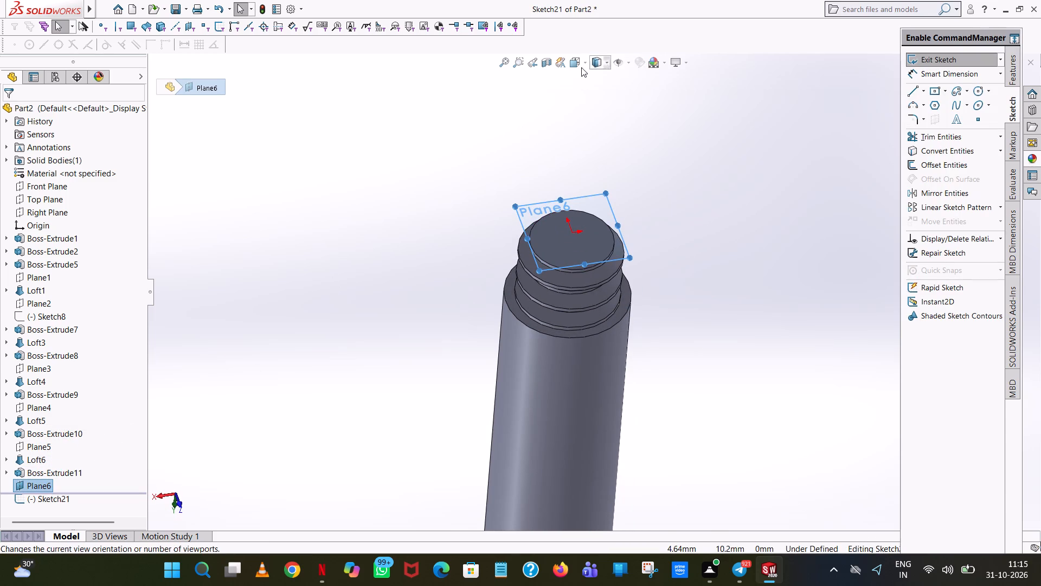
{"action": "left_click", "coordinate": [586, 60]}
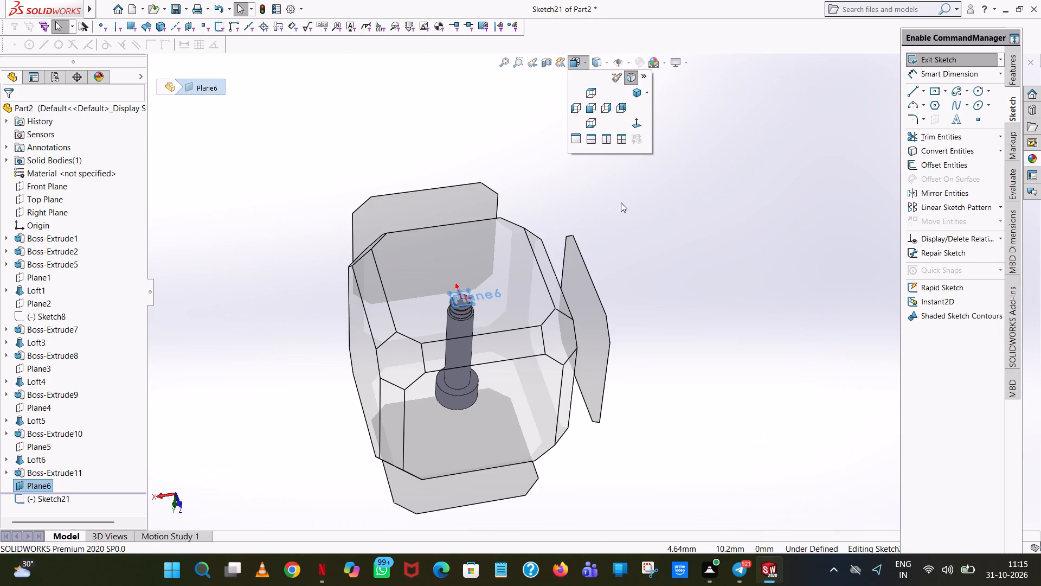
{"action": "left_click", "coordinate": [636, 127]}
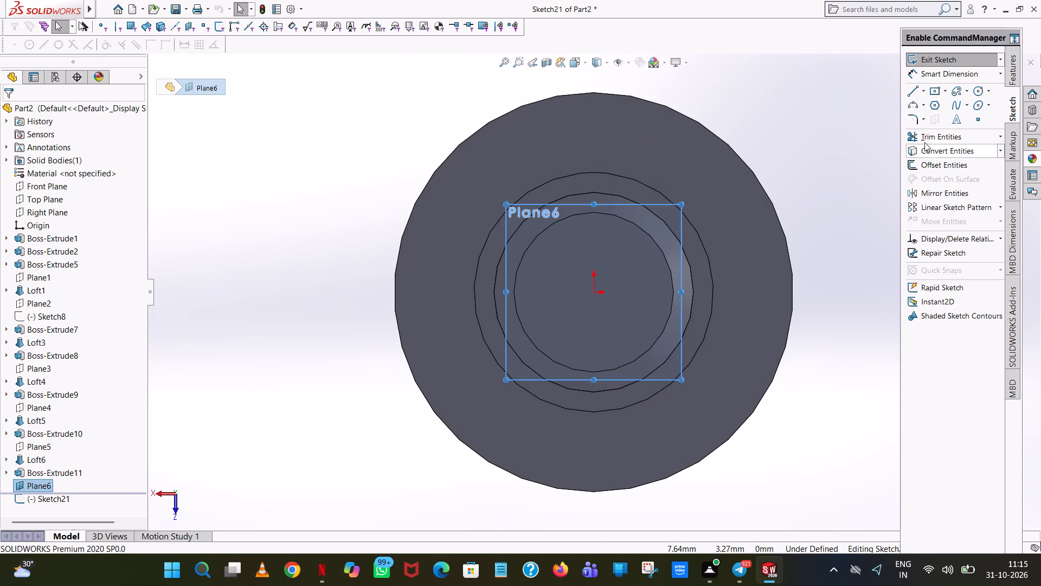
{"action": "left_click", "coordinate": [976, 95]}
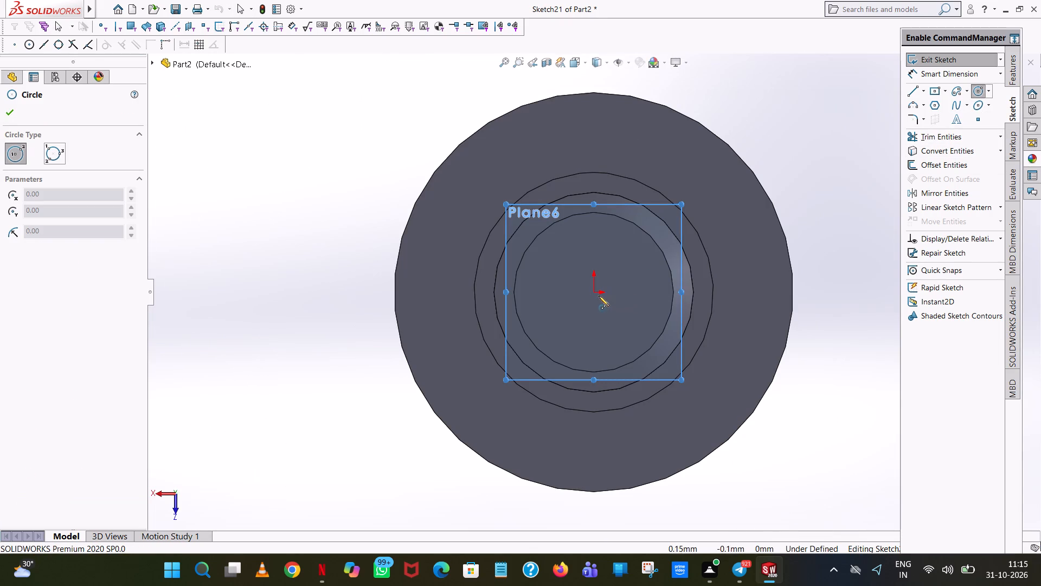
{"action": "left_click", "coordinate": [597, 292]}
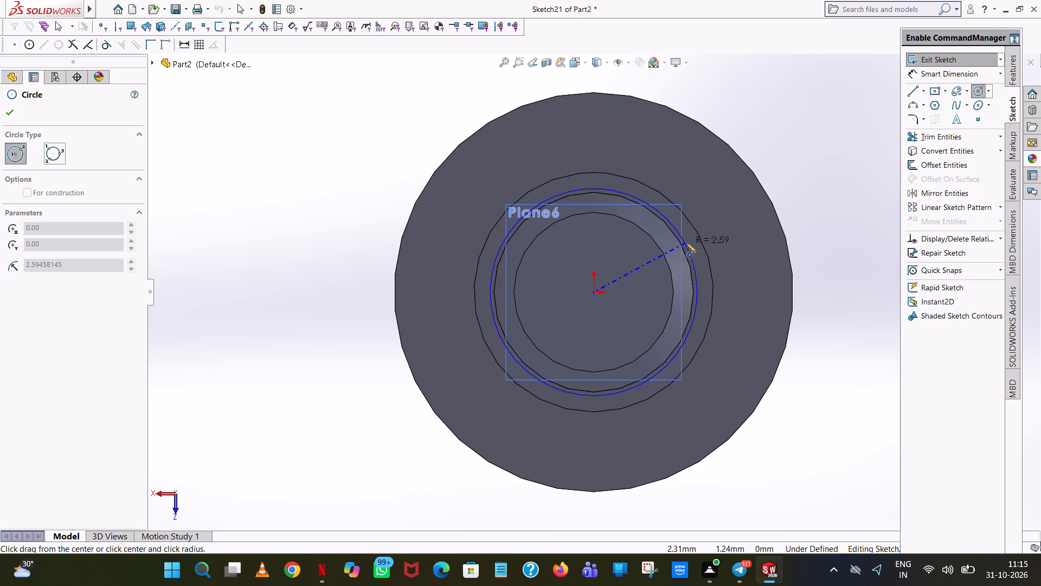
{"action": "left_click", "coordinate": [684, 245]}
{"action": "type", "text": "2.5"}
{"action": "key", "text": "Return"}
{"action": "right_click", "coordinate": [684, 245]}
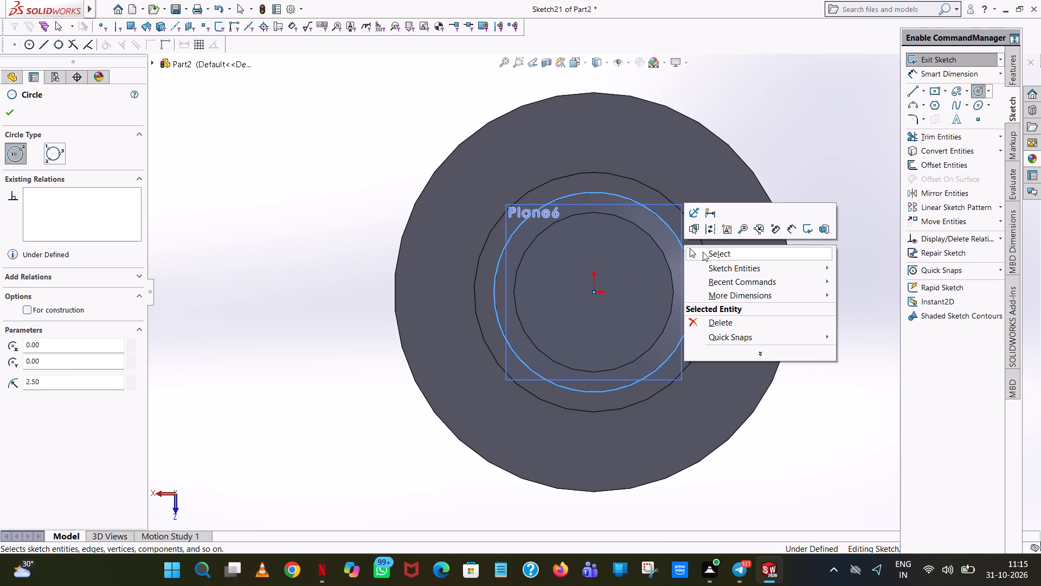
{"action": "left_click", "coordinate": [708, 251]}
{"action": "left_click", "coordinate": [817, 157]}
Close the circle's sketch on Plane6.
{"action": "middle_click_drag", "start_coordinate": [786, 339], "coordinate": [804, 289]}
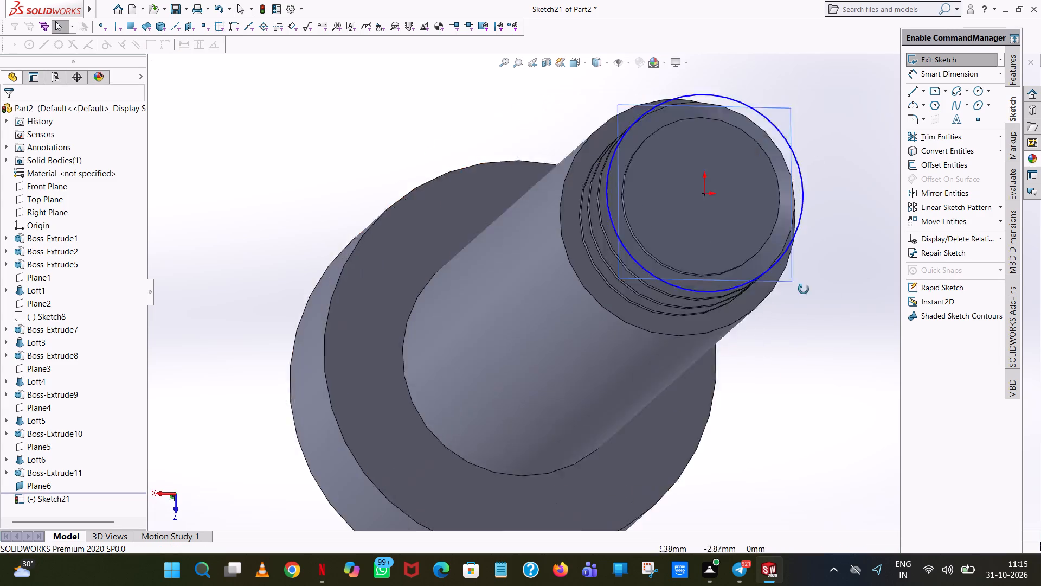
{"action": "middle_click_drag", "start_coordinate": [804, 289], "coordinate": [789, 245]}
{"action": "scroll", "coordinate": [789, 245], "scroll_direction": "up", "scroll_amount": 5}
{"action": "middle_click_drag", "start_coordinate": [755, 223], "coordinate": [740, 129]}
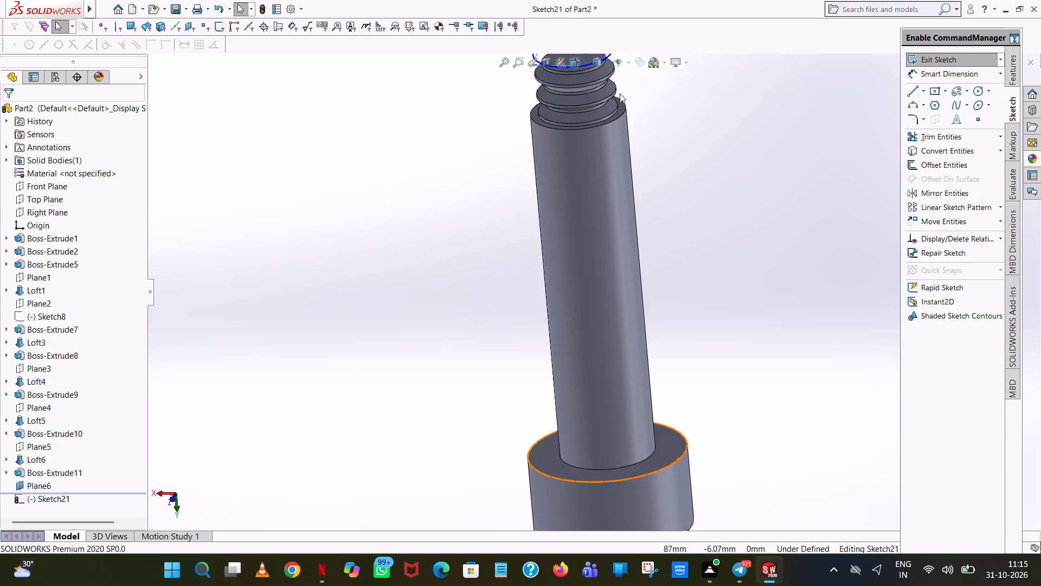
{"action": "scroll", "coordinate": [620, 93], "scroll_direction": "up", "scroll_amount": 4}
{"action": "scroll", "coordinate": [618, 134], "scroll_direction": "down", "scroll_amount": 1}
{"action": "middle_click_drag", "start_coordinate": [622, 175], "coordinate": [633, 121]}
{"action": "scroll", "coordinate": [633, 121], "scroll_direction": "up", "scroll_amount": 2}
{"action": "scroll", "coordinate": [587, 237], "scroll_direction": "down", "scroll_amount": 7}
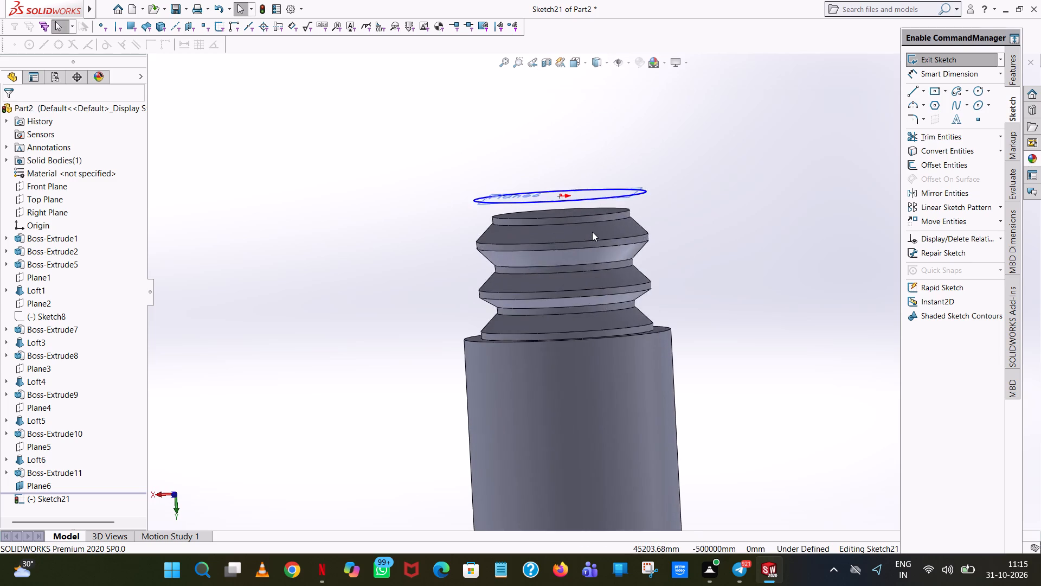
{"action": "scroll", "coordinate": [592, 232], "scroll_direction": "down", "scroll_amount": 4}
{"action": "scroll", "coordinate": [605, 215], "scroll_direction": "up", "scroll_amount": 1}
{"action": "middle_click_drag", "start_coordinate": [605, 215], "coordinate": [613, 205]}
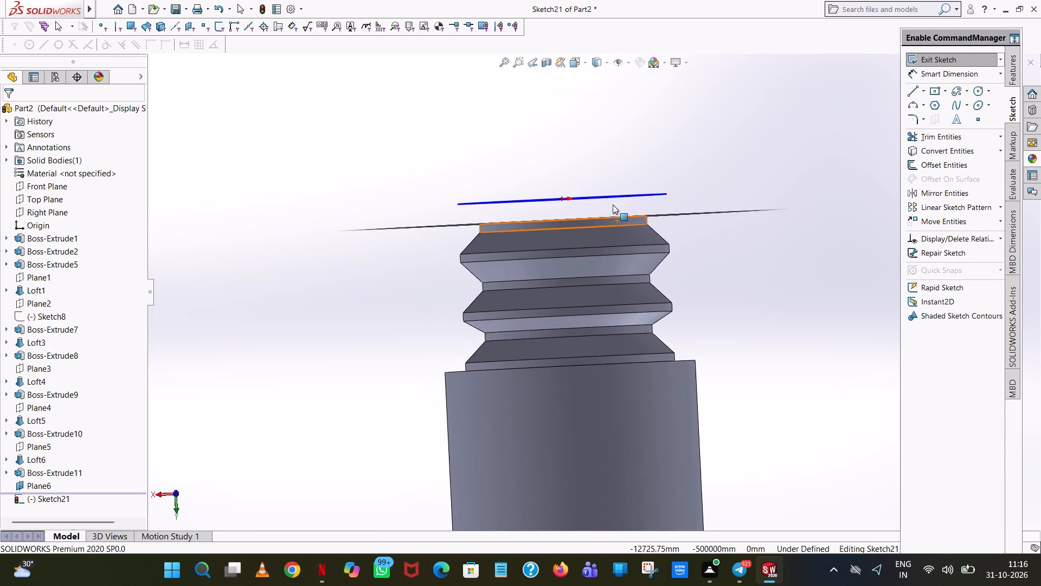
{"action": "left_click", "coordinate": [964, 60]}
{"action": "left_click", "coordinate": [722, 155]}
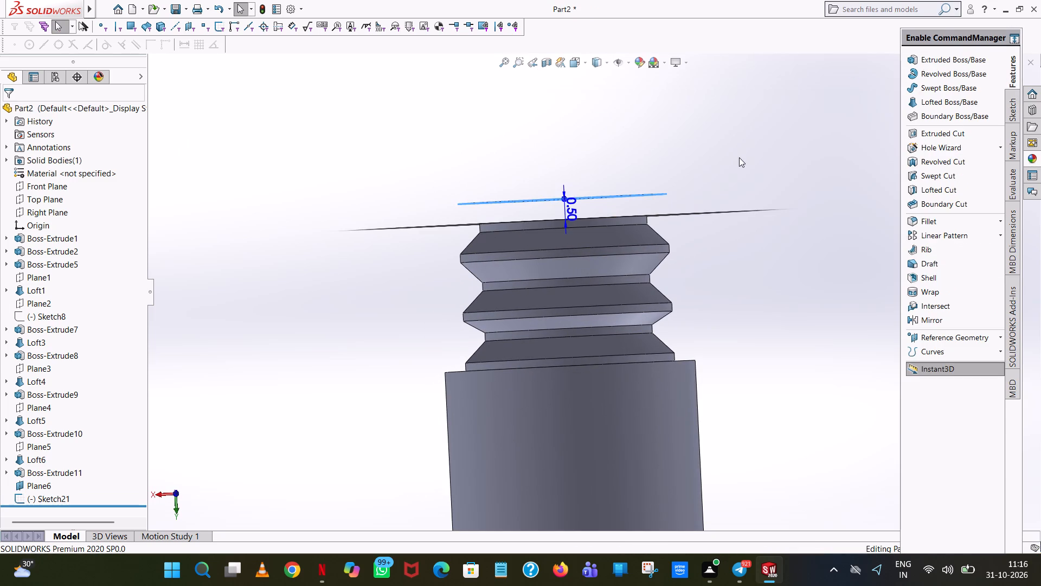
Start an extruded boss and pick the pin's flat end face to open a new sketch on it.
{"action": "left_click", "coordinate": [942, 56]}
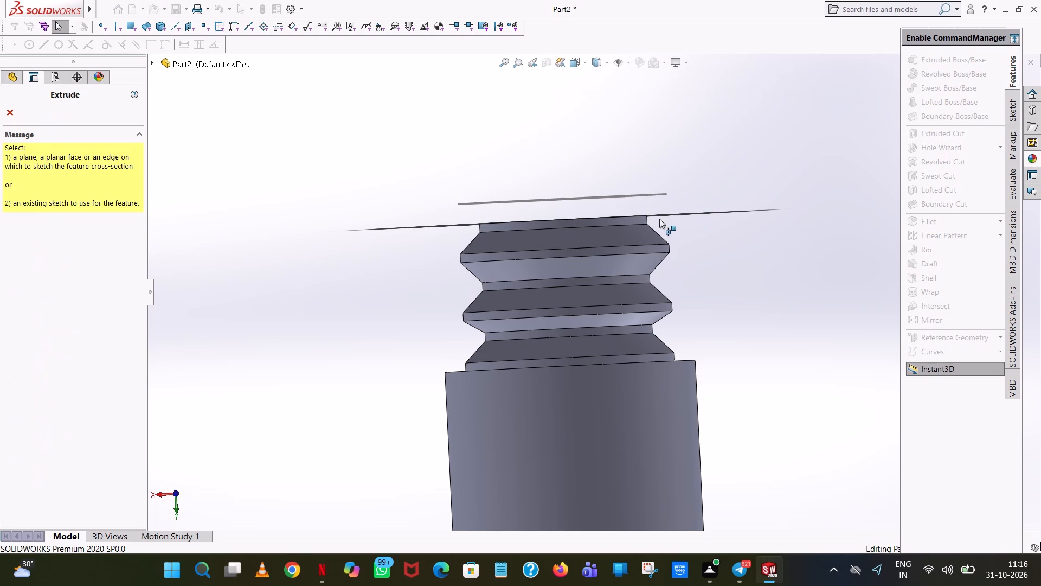
{"action": "middle_click_drag", "start_coordinate": [615, 238], "coordinate": [620, 262]}
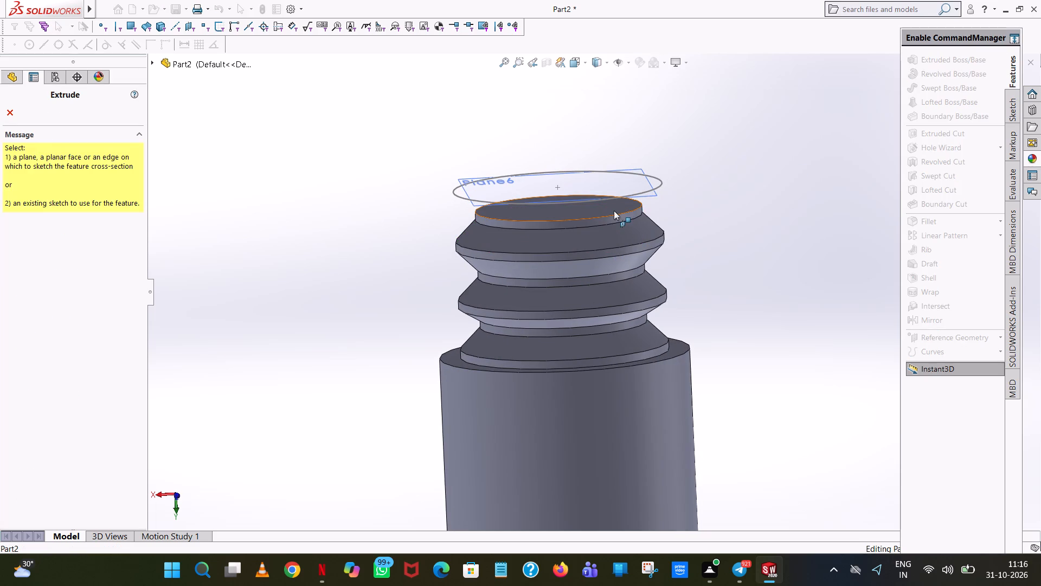
{"action": "scroll", "coordinate": [614, 211], "scroll_direction": "down", "scroll_amount": 7}
{"action": "left_click", "coordinate": [612, 250]}
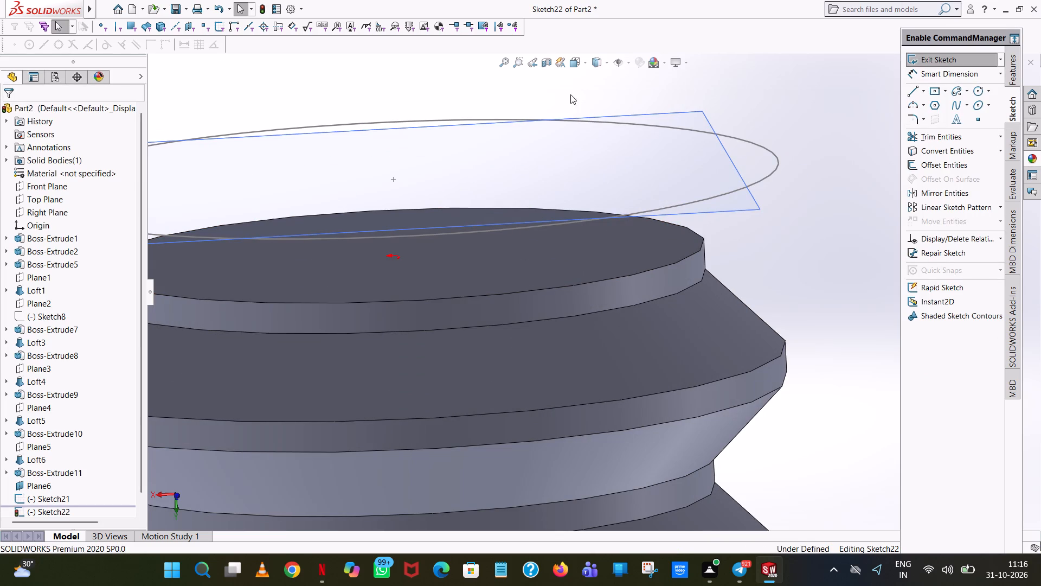
Sketch a circle of 2 mm radius centred on the origin, matching the edge of the pin's end face.
{"action": "left_click", "coordinate": [584, 62]}
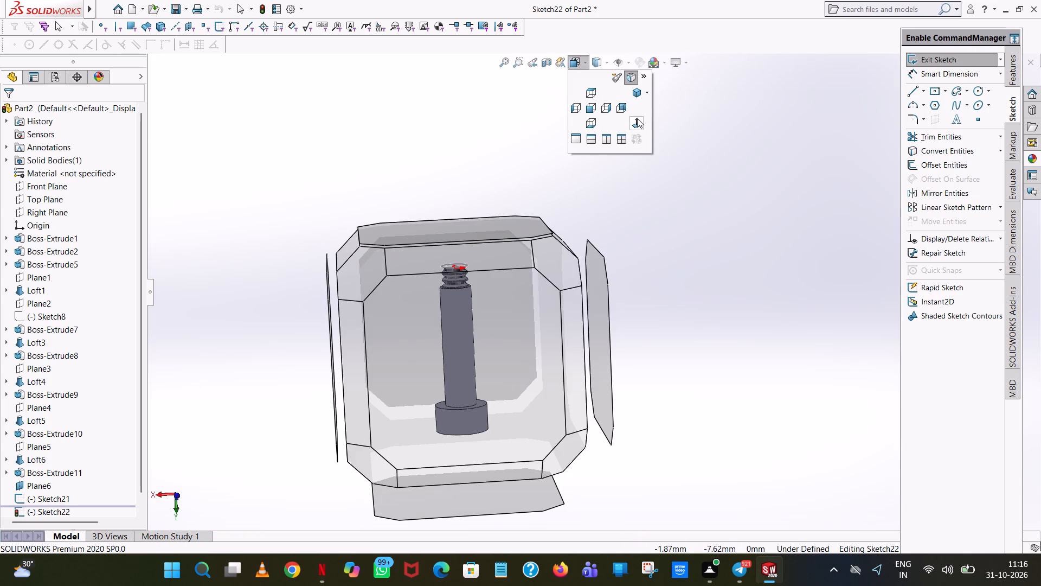
{"action": "left_click", "coordinate": [637, 118]}
{"action": "left_click", "coordinate": [505, 64]}
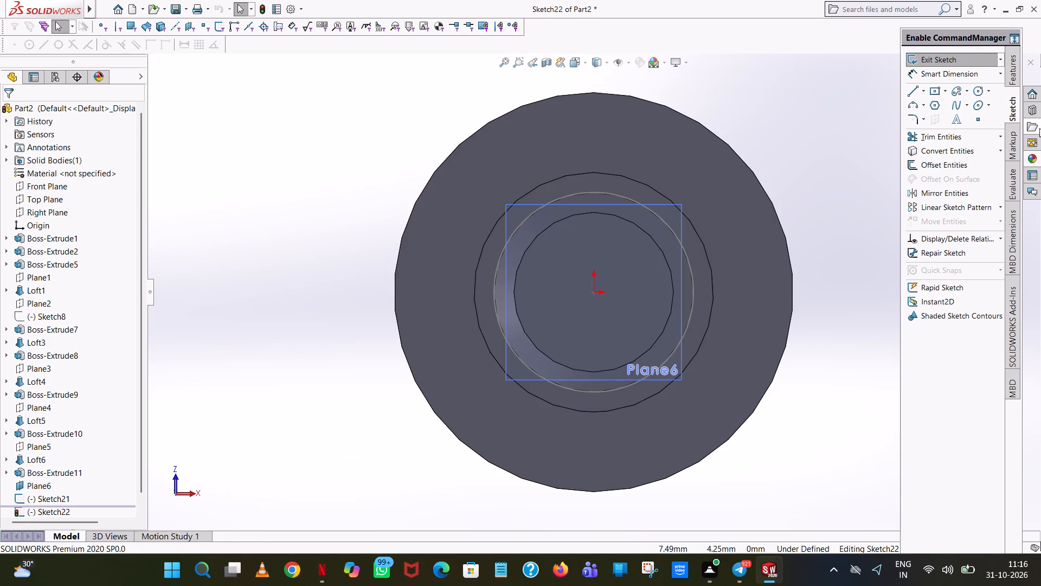
{"action": "left_click", "coordinate": [976, 91]}
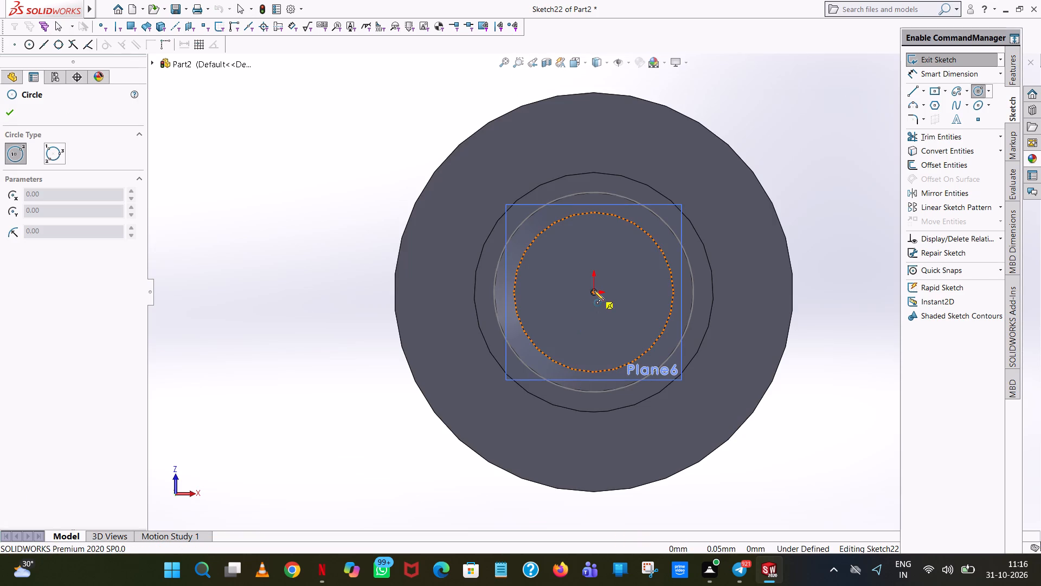
{"action": "left_click", "coordinate": [594, 293]}
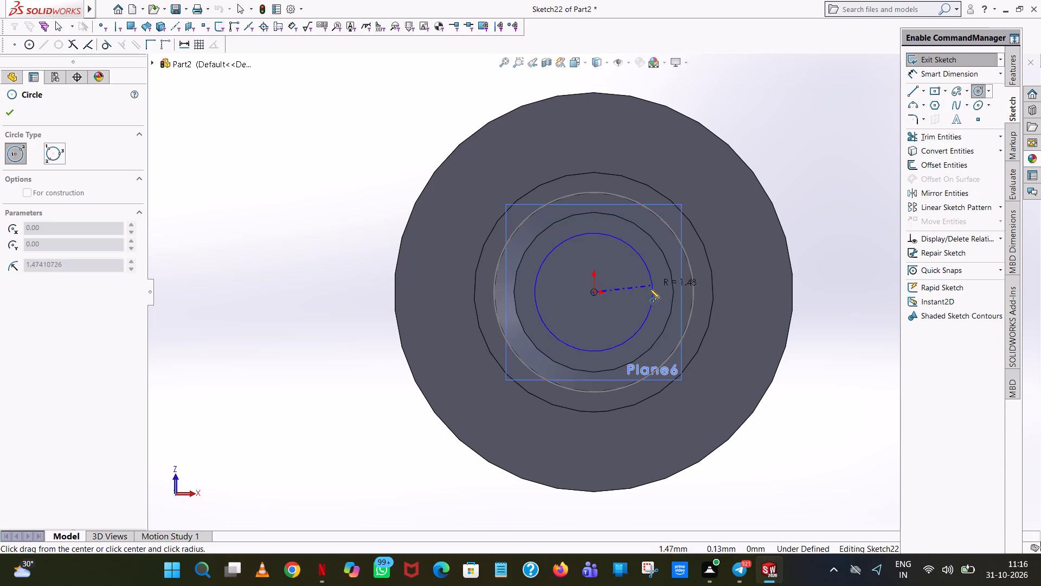
{"action": "scroll", "coordinate": [638, 306], "scroll_direction": "down", "scroll_amount": 1}
{"action": "middle_click_drag", "start_coordinate": [638, 306], "coordinate": [646, 241]}
{"action": "scroll", "coordinate": [645, 261], "scroll_direction": "up", "scroll_amount": 1}
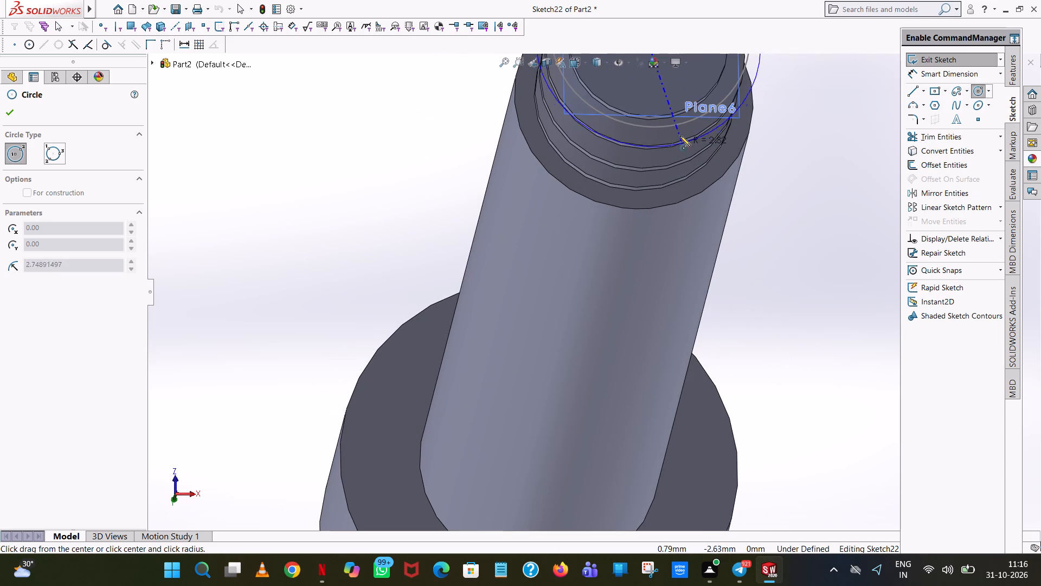
{"action": "left_click", "coordinate": [679, 114]}
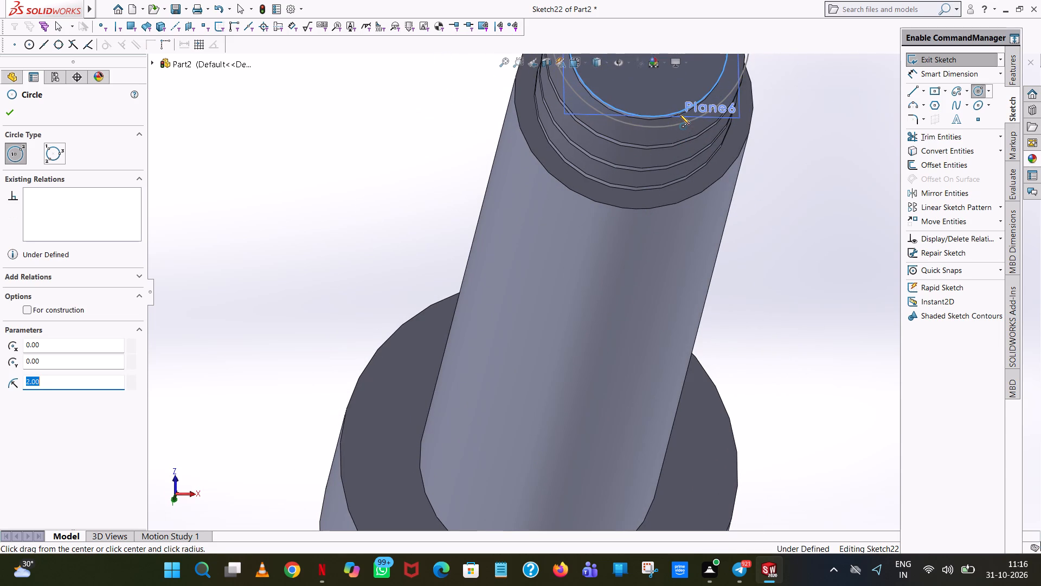
{"action": "right_click", "coordinate": [679, 114]}
{"action": "left_click", "coordinate": [687, 122]}
Close the end-face circle's sketch without extruding it.
{"action": "scroll", "coordinate": [717, 186], "scroll_direction": "up", "scroll_amount": 6}
{"action": "middle_click_drag", "start_coordinate": [717, 186], "coordinate": [714, 101]}
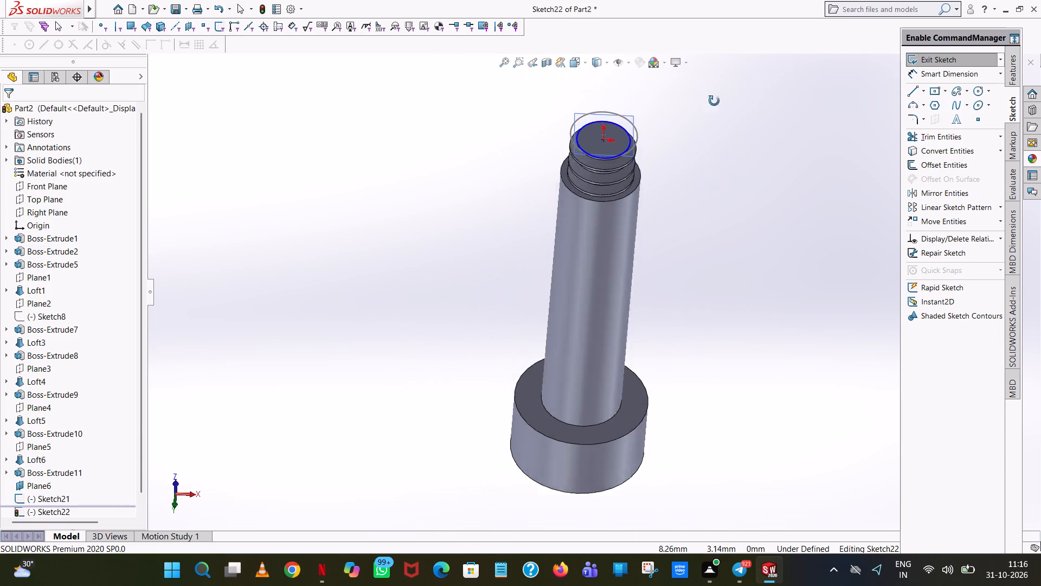
{"action": "middle_click_drag", "start_coordinate": [714, 101], "coordinate": [714, 87]}
{"action": "scroll", "coordinate": [714, 89], "scroll_direction": "up", "scroll_amount": 1}
{"action": "scroll", "coordinate": [639, 139], "scroll_direction": "down", "scroll_amount": 5}
{"action": "middle_click_drag", "start_coordinate": [624, 207], "coordinate": [647, 111]}
{"action": "scroll", "coordinate": [647, 111], "scroll_direction": "up", "scroll_amount": 1}
{"action": "scroll", "coordinate": [566, 170], "scroll_direction": "down", "scroll_amount": 2}
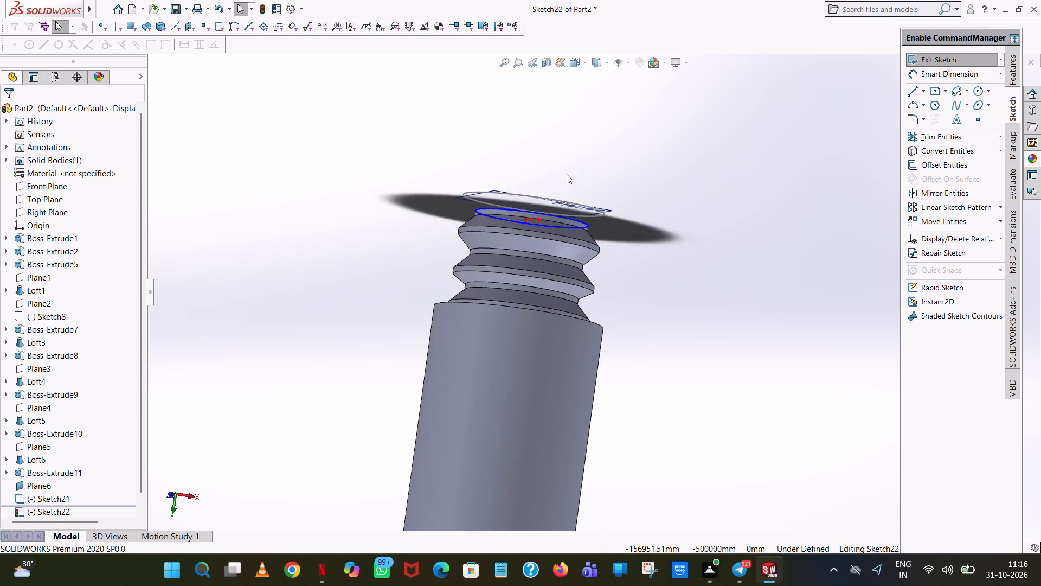
{"action": "scroll", "coordinate": [567, 174], "scroll_direction": "down", "scroll_amount": 2}
{"action": "middle_click_drag", "start_coordinate": [567, 207], "coordinate": [530, 205]}
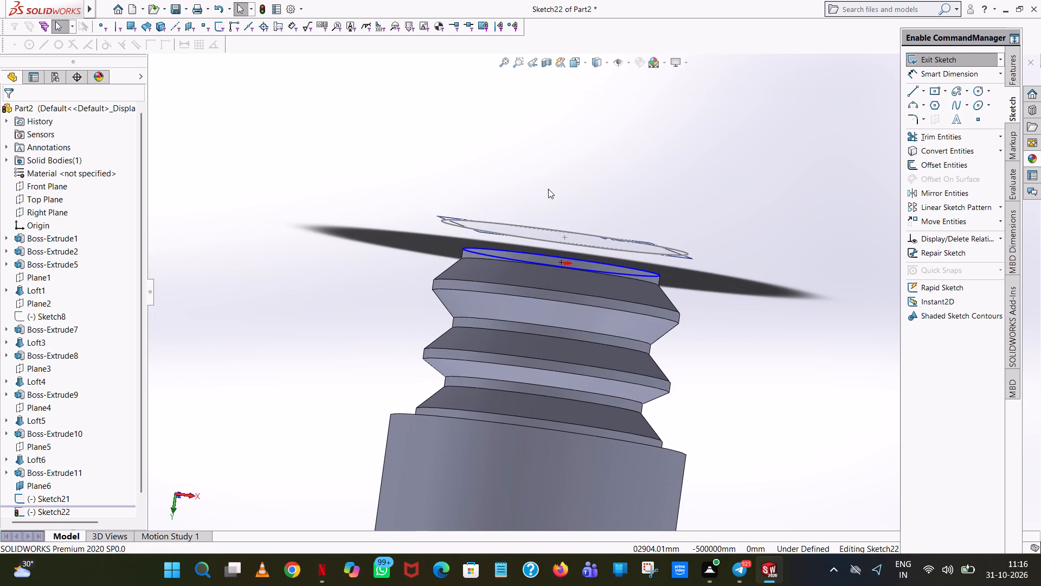
{"action": "left_click", "coordinate": [946, 57]}
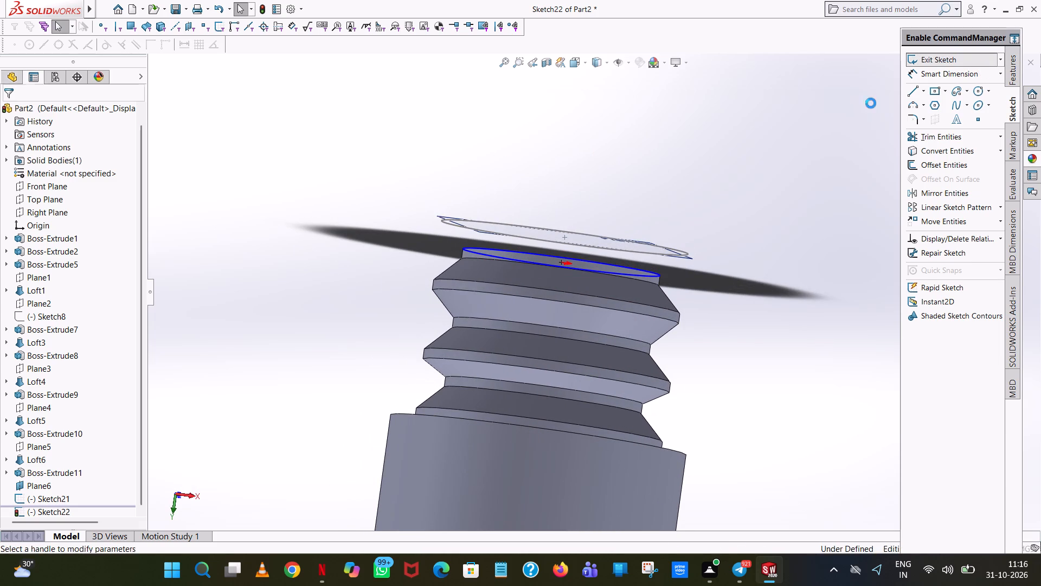
{"action": "left_click", "coordinate": [21, 110]}
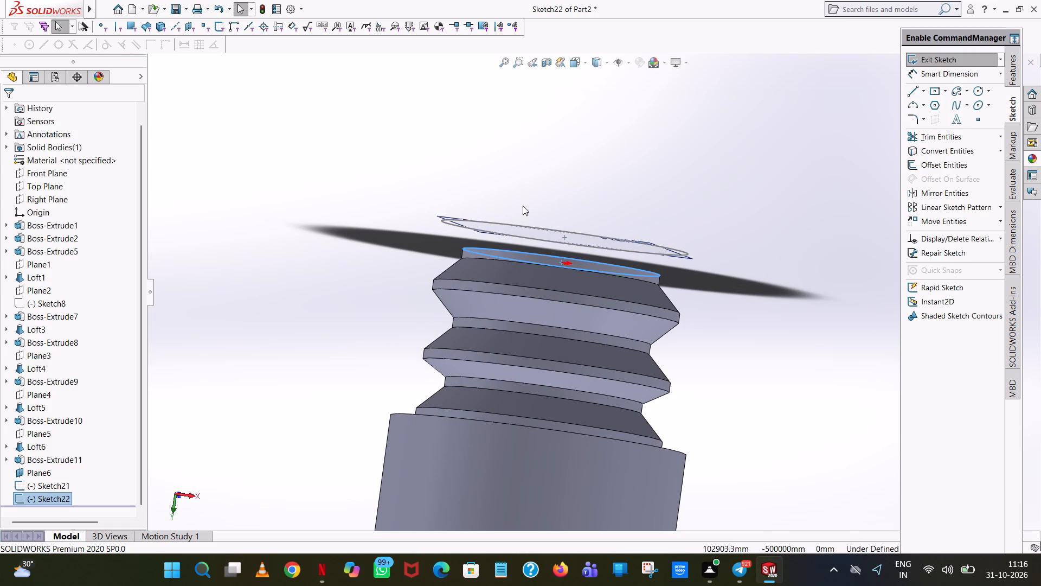
{"action": "left_click", "coordinate": [664, 176]}
{"action": "left_click", "coordinate": [978, 54]}
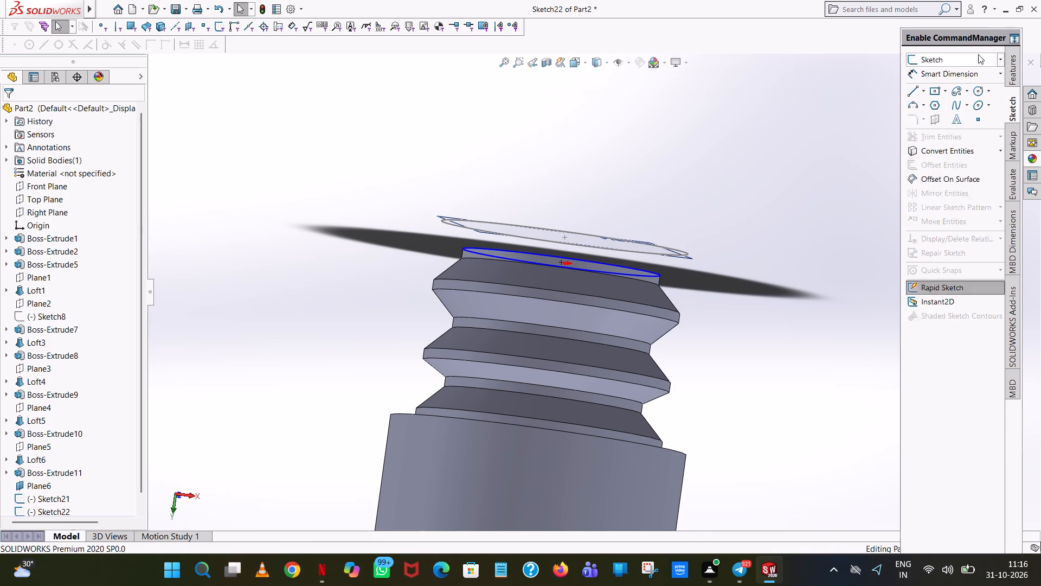
{"action": "left_click", "coordinate": [747, 154]}
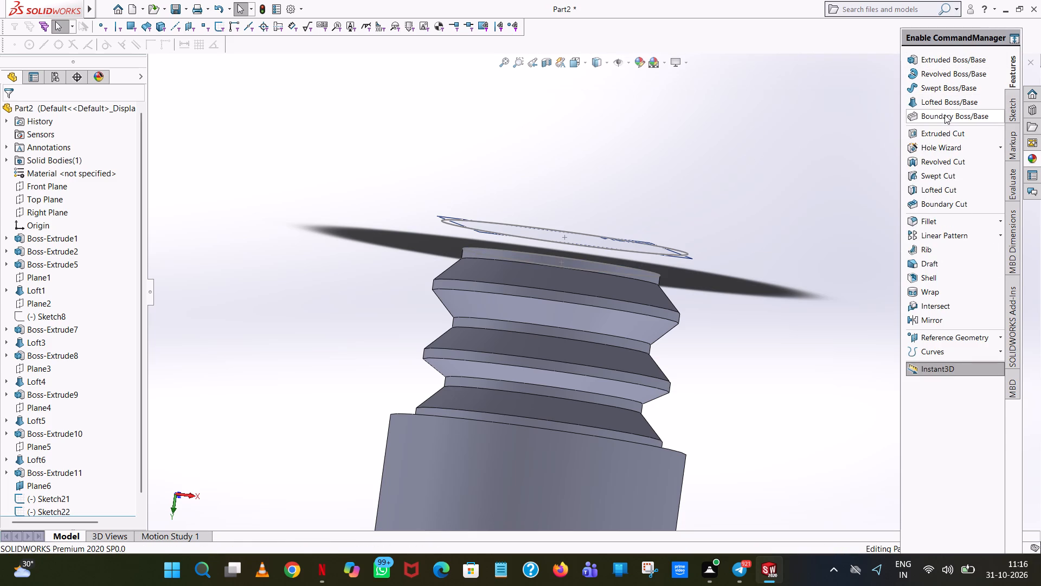
Loft a boss between the circle on the pin's end face and the circle on Plane6.
{"action": "left_click", "coordinate": [948, 97]}
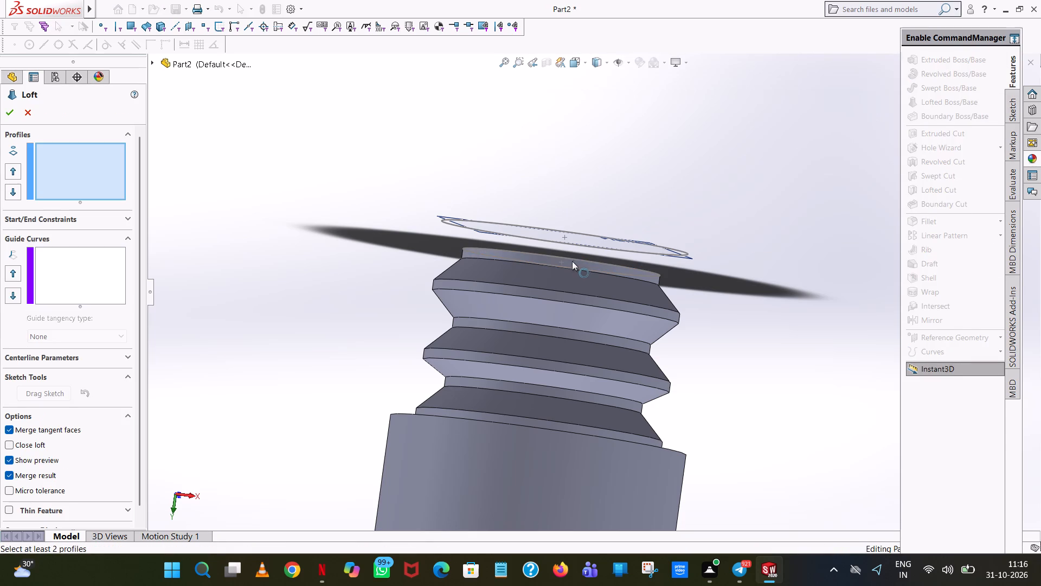
{"action": "left_click", "coordinate": [574, 259]}
{"action": "left_click", "coordinate": [588, 233]}
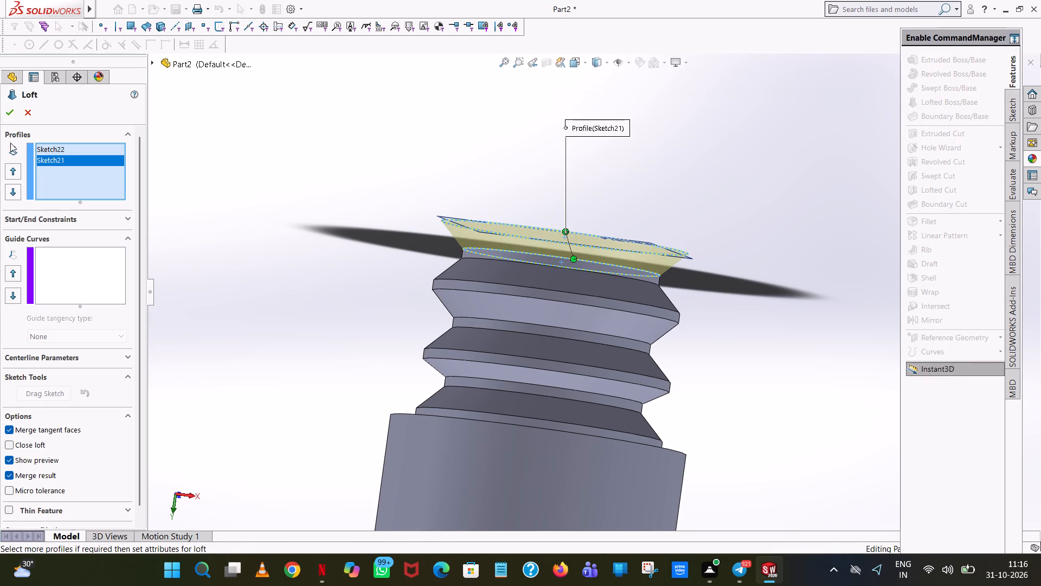
{"action": "left_click", "coordinate": [15, 107]}
{"action": "left_click", "coordinate": [515, 139]}
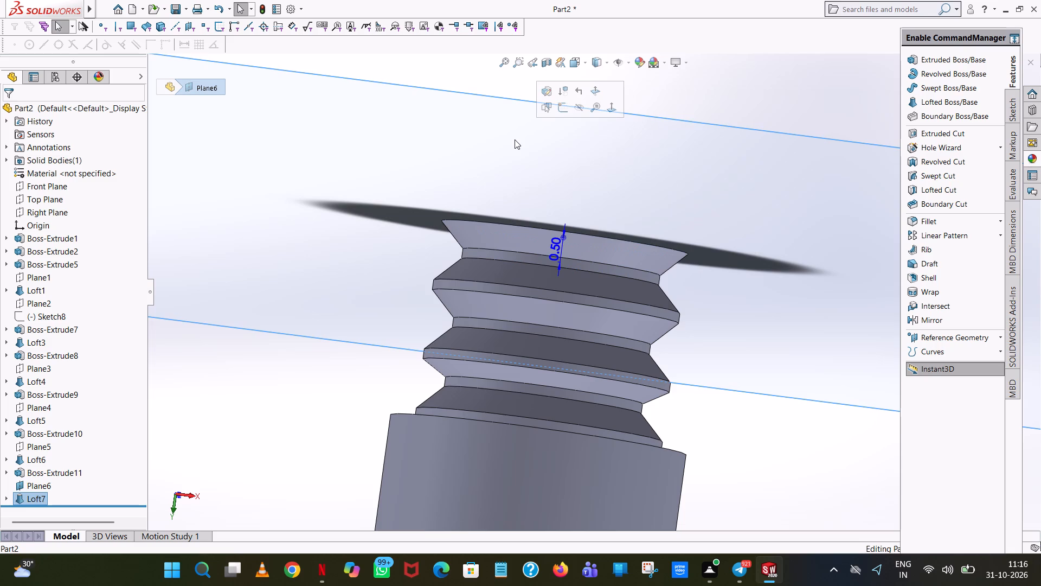
{"action": "scroll", "coordinate": [517, 156], "scroll_direction": "up", "scroll_amount": 4}
{"action": "left_click", "coordinate": [326, 352]}
{"action": "middle_click_drag", "start_coordinate": [398, 302], "coordinate": [401, 306]}
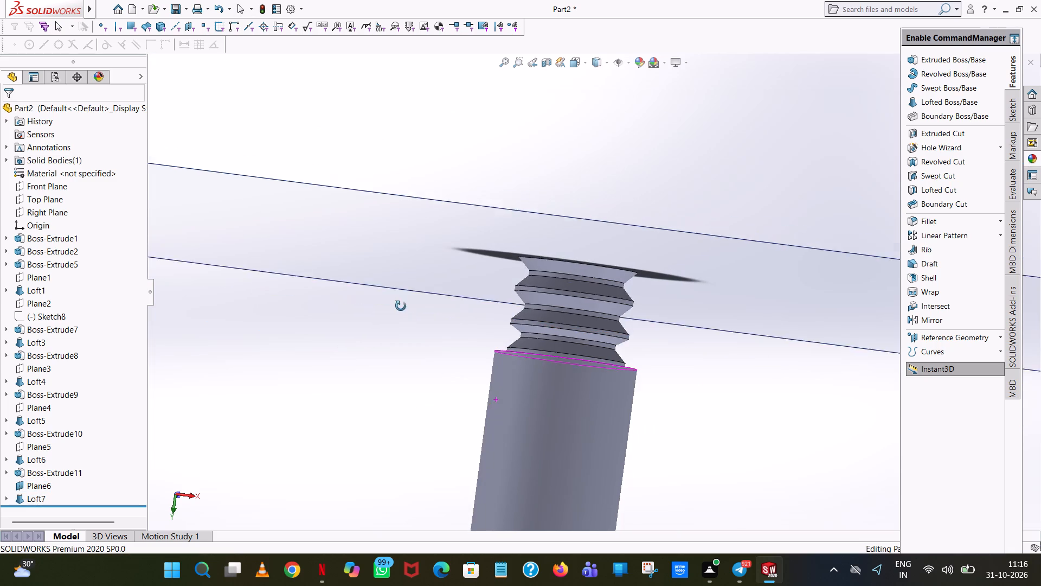
{"action": "middle_click_drag", "start_coordinate": [401, 306], "coordinate": [430, 321]}
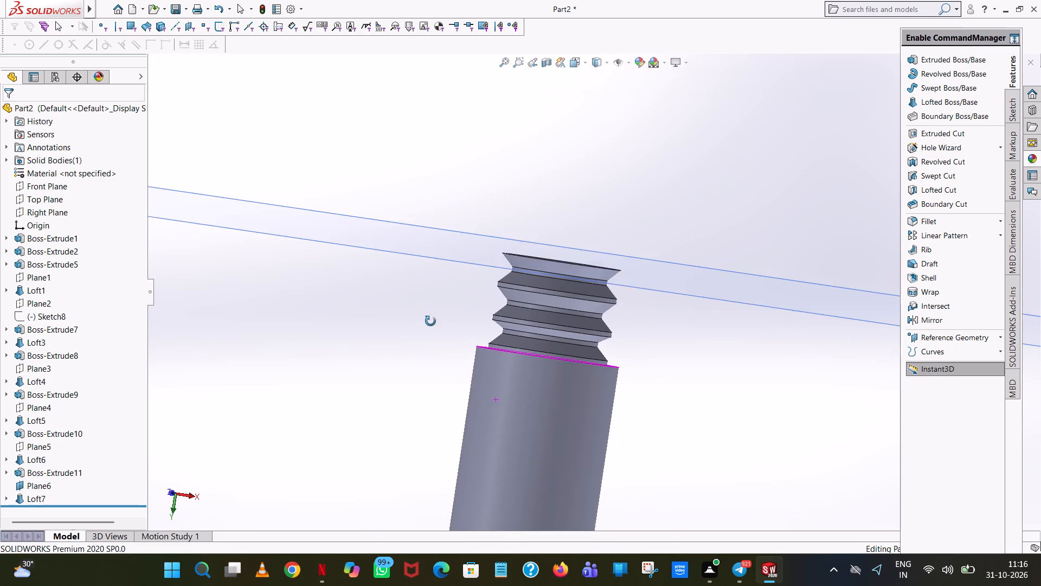
{"action": "middle_click_drag", "start_coordinate": [430, 321], "coordinate": [429, 329]}
{"action": "scroll", "coordinate": [429, 329], "scroll_direction": "up", "scroll_amount": 1}
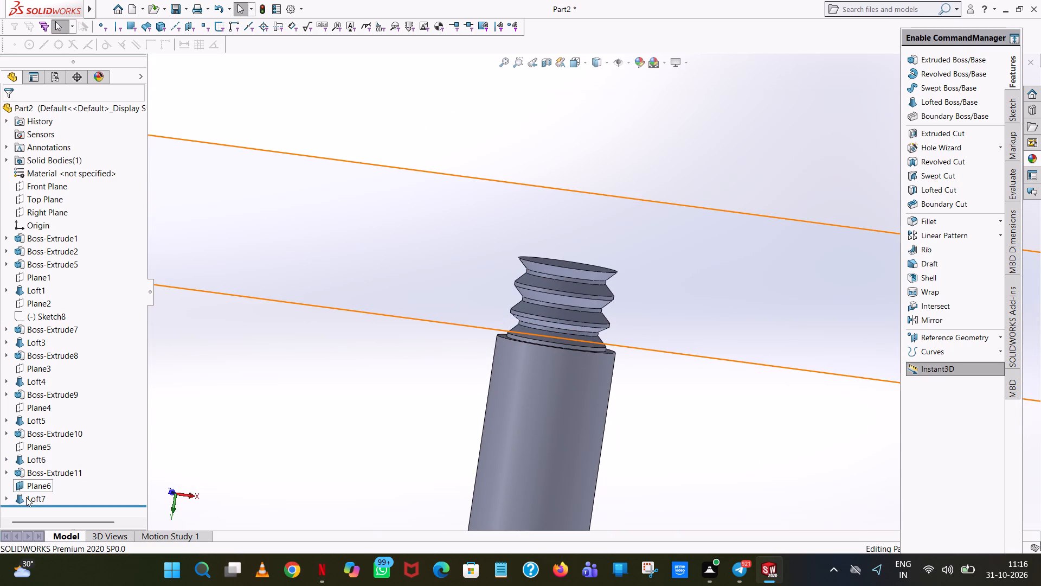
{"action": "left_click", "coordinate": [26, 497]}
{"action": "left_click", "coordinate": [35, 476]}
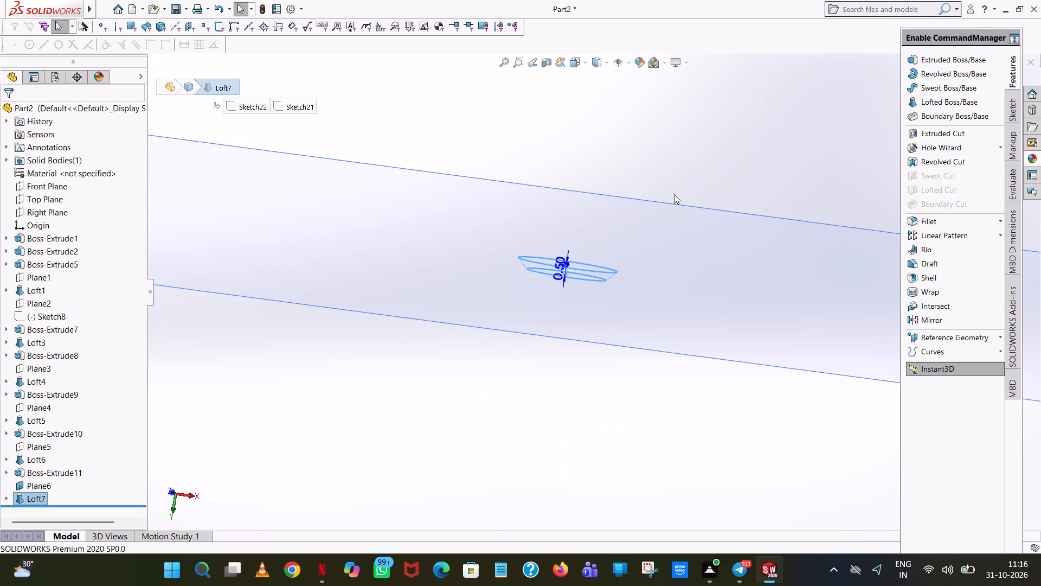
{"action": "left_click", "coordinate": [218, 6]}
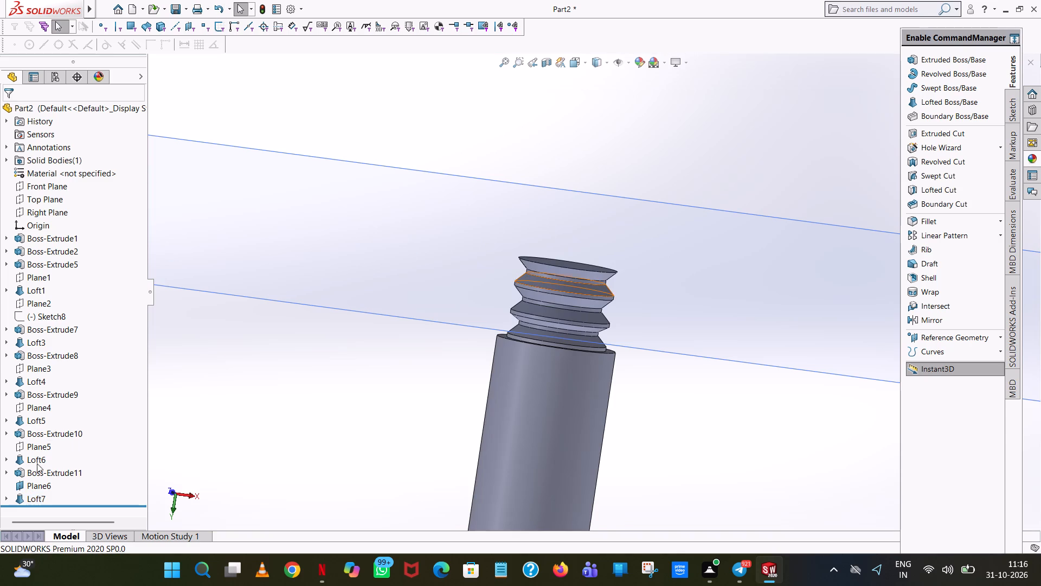
Hide Plane6.
{"action": "right_click", "coordinate": [26, 484]}
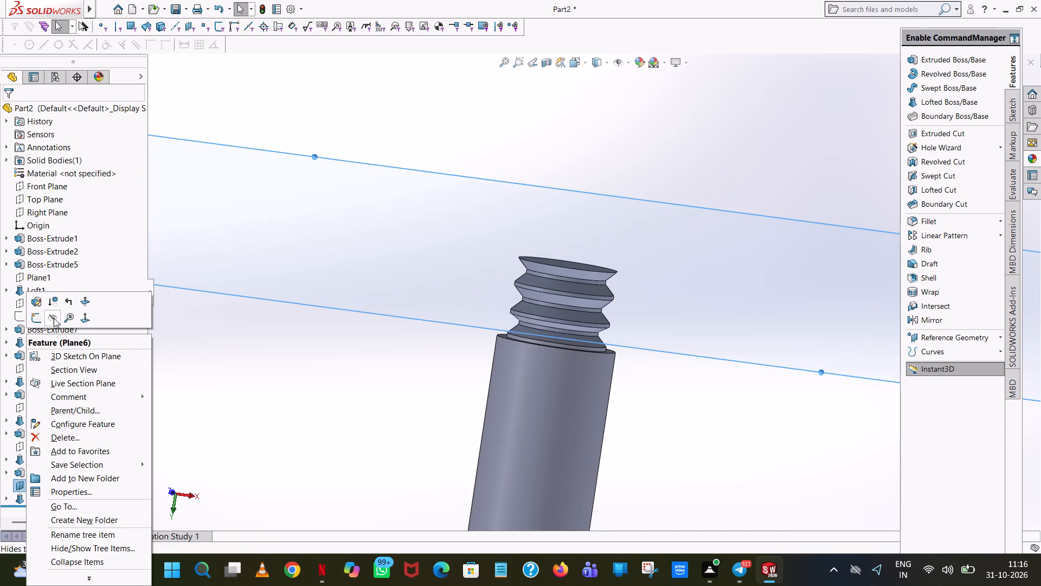
{"action": "left_click", "coordinate": [54, 317]}
Start an extruded boss on the loft's flat end face and sketch an origin-centred circle of 2.5 mm radius matching its edge.
{"action": "middle_click_drag", "start_coordinate": [679, 275], "coordinate": [674, 432]}
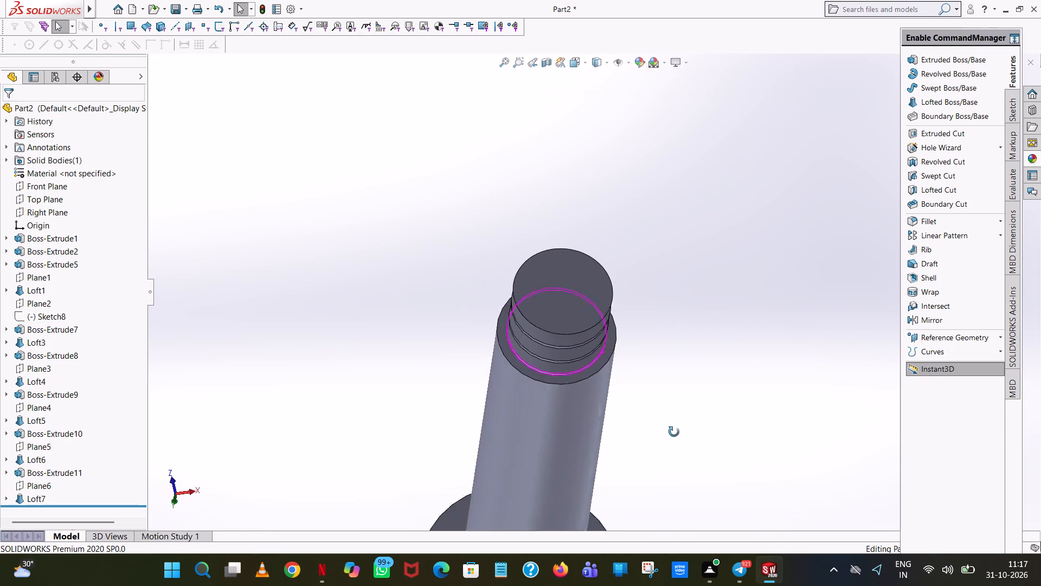
{"action": "middle_click_drag", "start_coordinate": [674, 432], "coordinate": [673, 440]}
{"action": "left_click", "coordinate": [957, 59]}
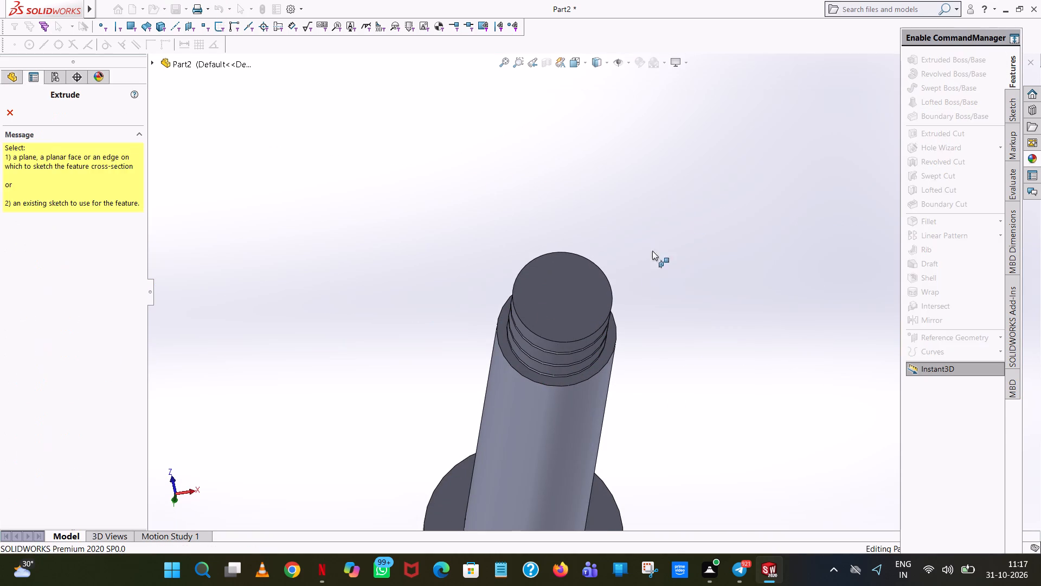
{"action": "left_click", "coordinate": [569, 303]}
{"action": "left_click", "coordinate": [583, 61]}
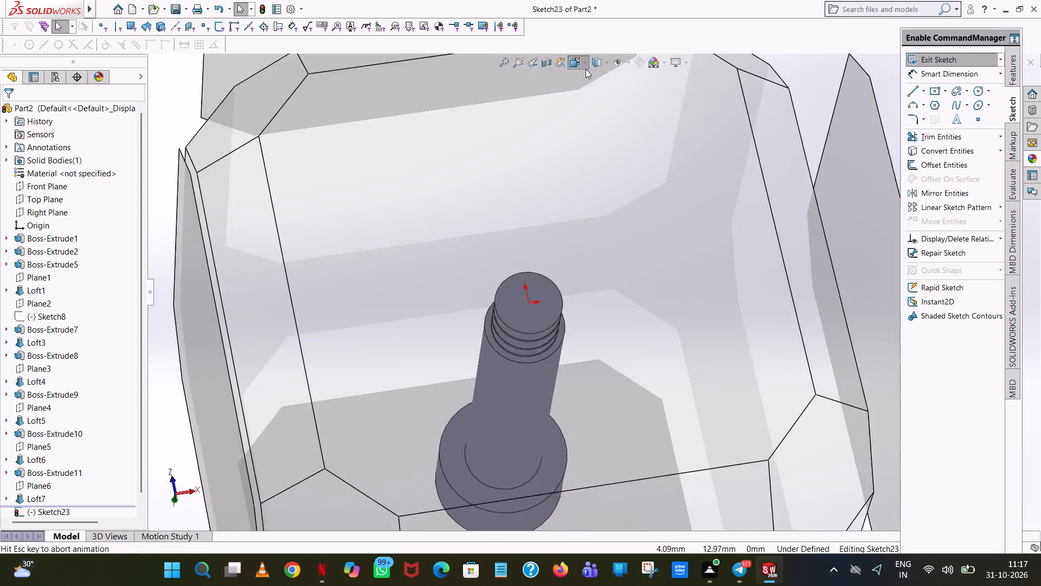
{"action": "left_click", "coordinate": [638, 122]}
{"action": "scroll", "coordinate": [592, 492], "scroll_direction": "up", "scroll_amount": 3}
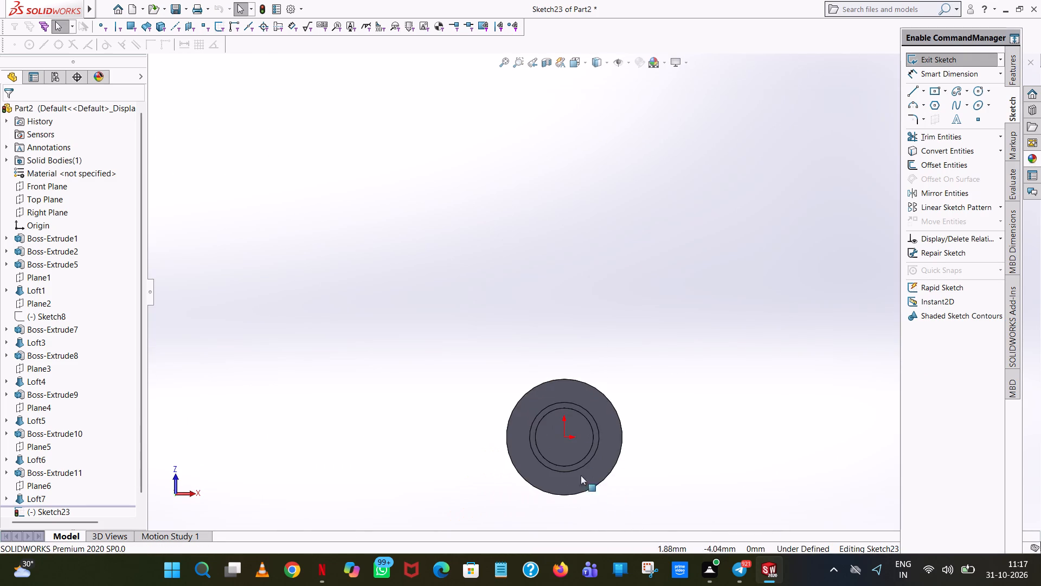
{"action": "scroll", "coordinate": [574, 437], "scroll_direction": "down", "scroll_amount": 6}
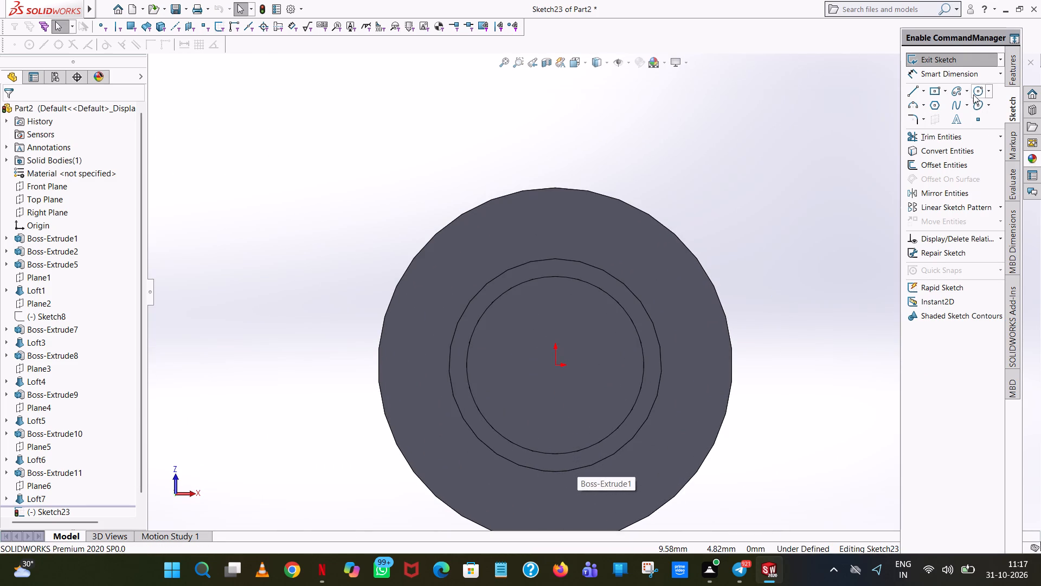
{"action": "left_click", "coordinate": [973, 93]}
{"action": "left_click", "coordinate": [554, 367]}
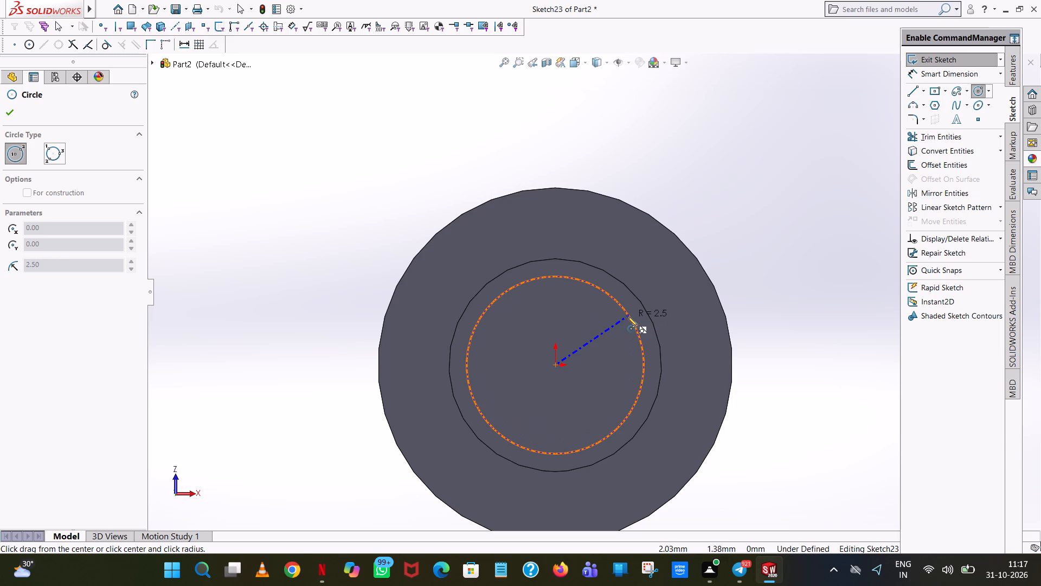
{"action": "left_click", "coordinate": [627, 316]}
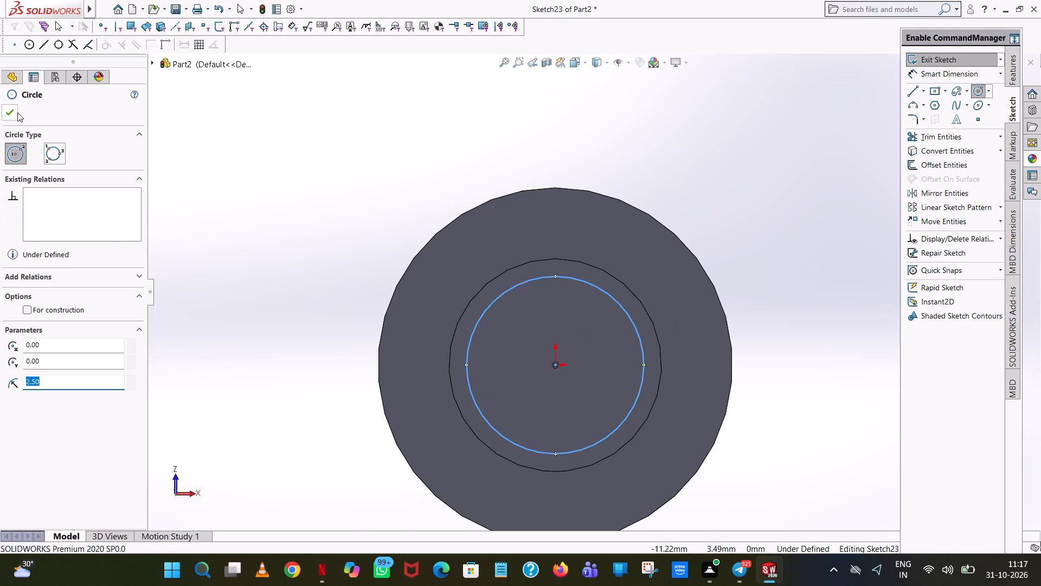
{"action": "left_click", "coordinate": [17, 112]}
{"action": "left_click", "coordinate": [524, 133]}
Extrude the circle 0.20 mm as a blind boss merged with the pin.
{"action": "left_click", "coordinate": [1014, 65]}
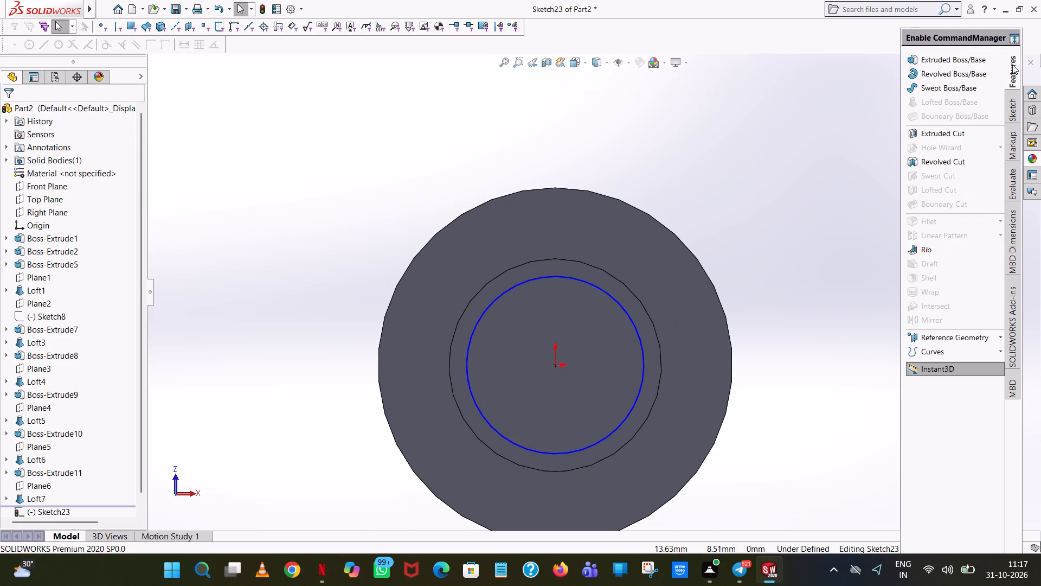
{"action": "left_click", "coordinate": [937, 58]}
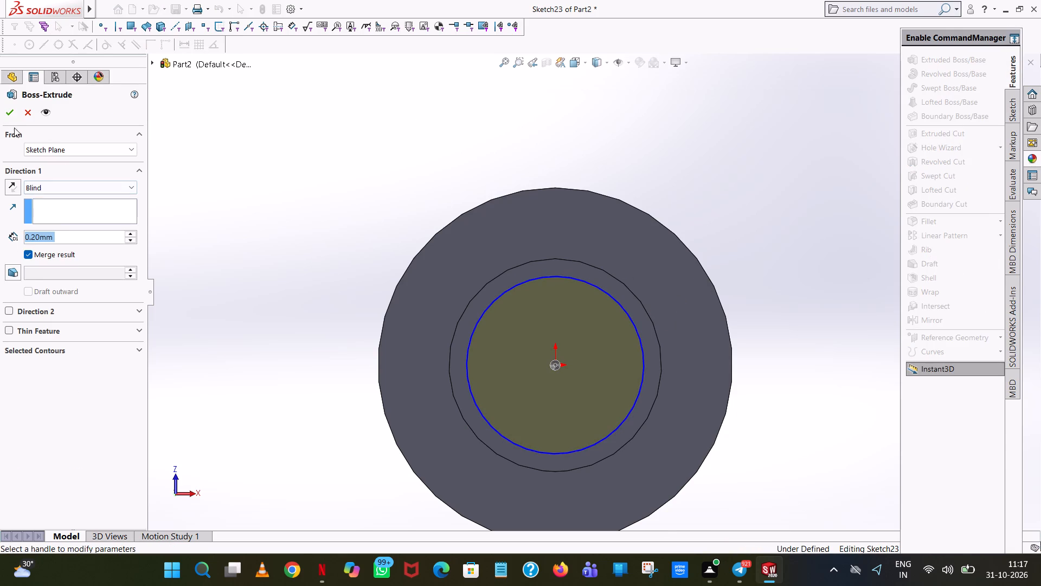
{"action": "left_click", "coordinate": [10, 116]}
{"action": "left_click", "coordinate": [839, 331]}
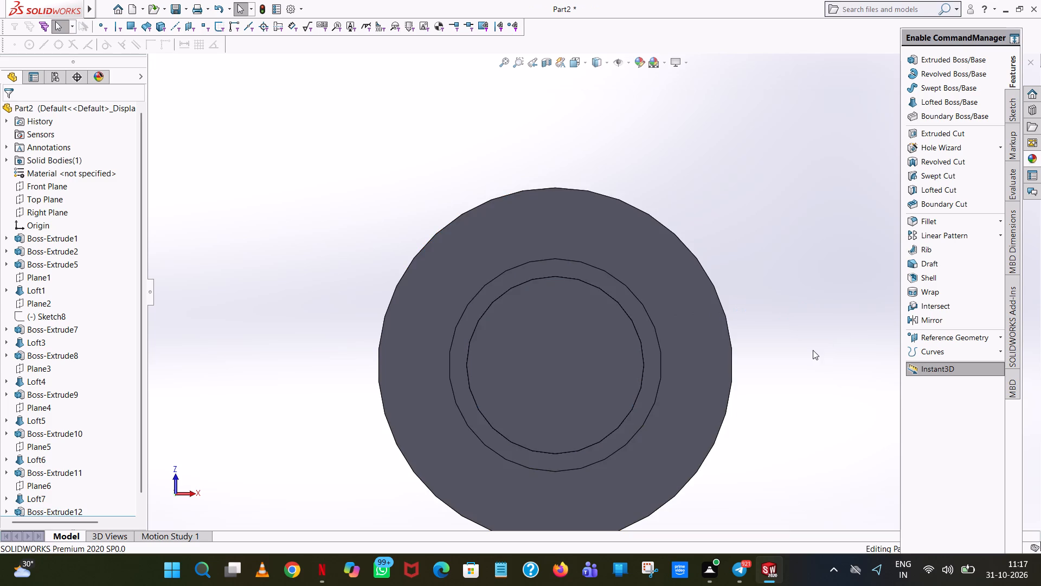
Examine the whole pin and the profile of its ridged end from the side.
{"action": "middle_click_drag", "start_coordinate": [812, 351], "coordinate": [803, 225]}
{"action": "scroll", "coordinate": [808, 347], "scroll_direction": "up", "scroll_amount": 1}
{"action": "scroll", "coordinate": [762, 240], "scroll_direction": "up", "scroll_amount": 5}
{"action": "middle_click_drag", "start_coordinate": [740, 252], "coordinate": [739, 252]}
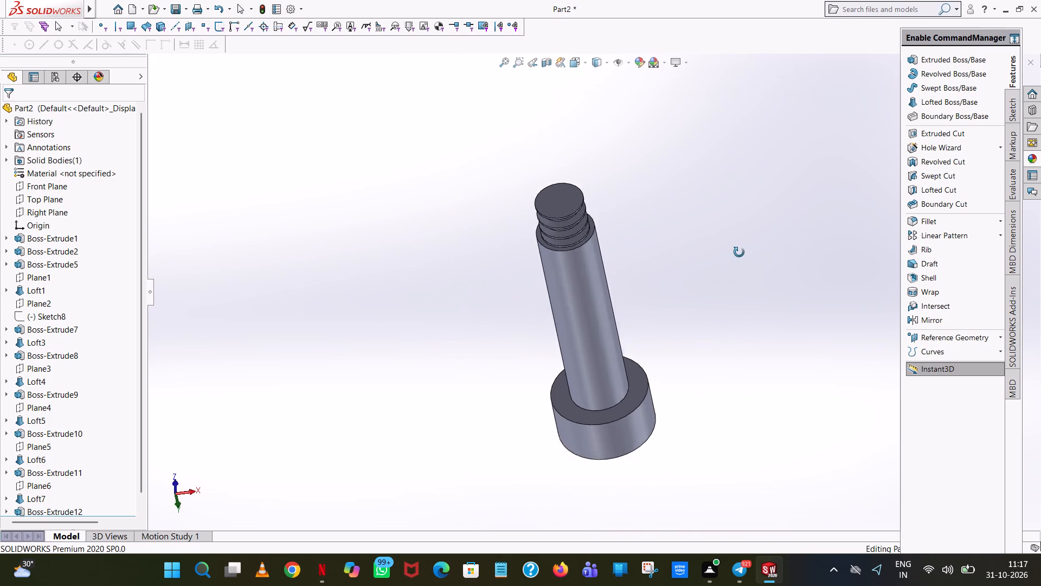
{"action": "scroll", "coordinate": [739, 252], "scroll_direction": "up", "scroll_amount": 2}
{"action": "middle_click_drag", "start_coordinate": [739, 252], "coordinate": [792, 128]}
{"action": "scroll", "coordinate": [756, 147], "scroll_direction": "up", "scroll_amount": 1}
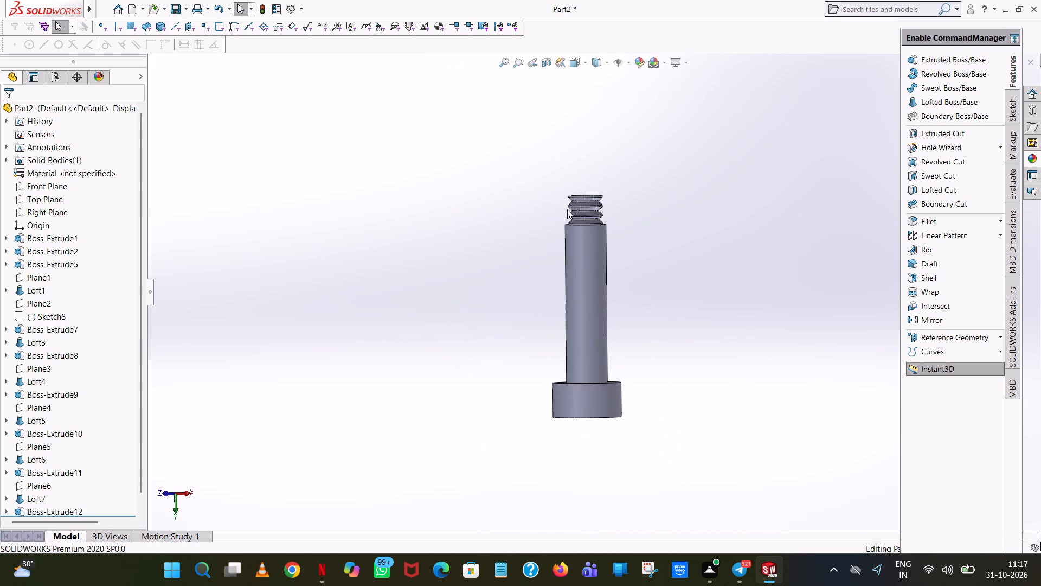
{"action": "scroll", "coordinate": [601, 206], "scroll_direction": "down", "scroll_amount": 9}
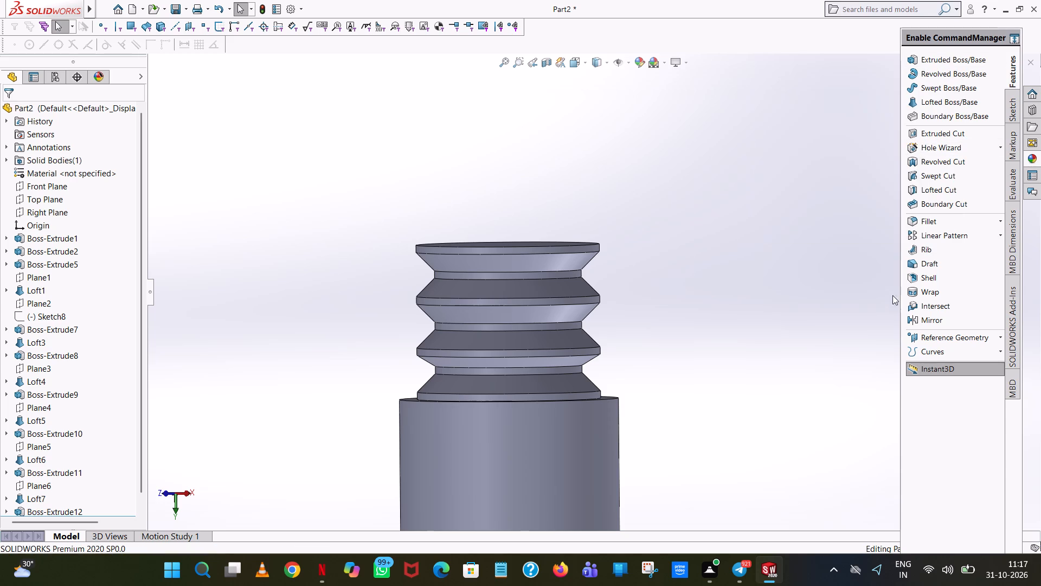
Create a reference plane offset 0.50 mm outward from the pin's ridged end face.
{"action": "left_click", "coordinate": [968, 343]}
{"action": "left_click", "coordinate": [943, 334]}
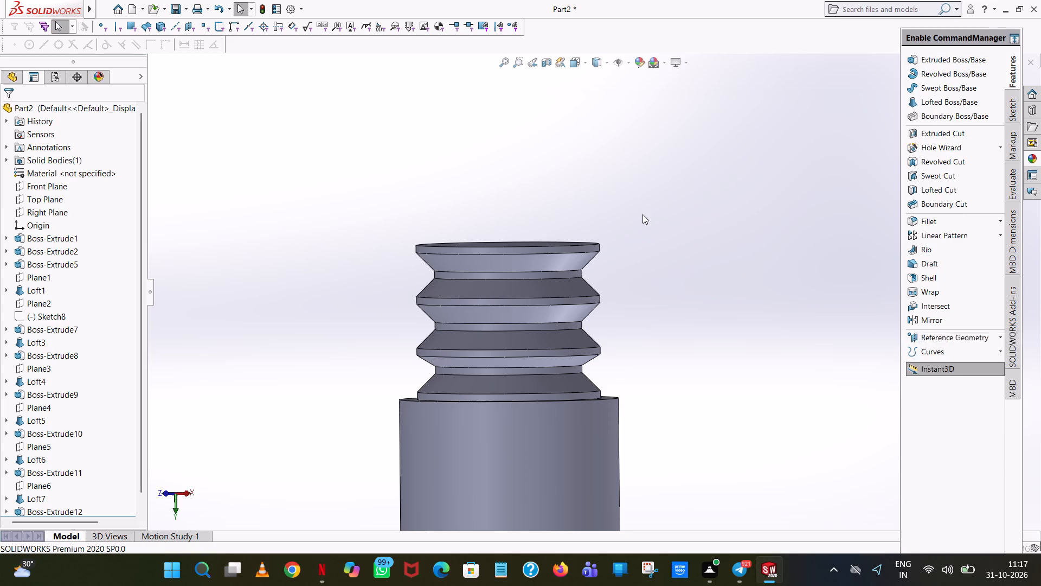
{"action": "middle_click_drag", "start_coordinate": [606, 195], "coordinate": [619, 264]}
{"action": "left_click", "coordinate": [525, 279]}
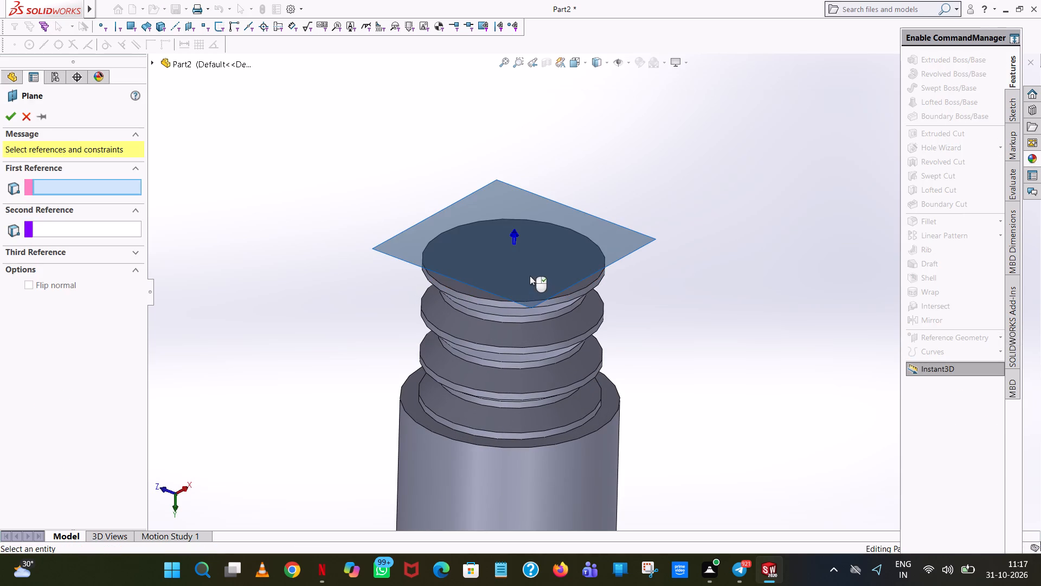
{"action": "left_click", "coordinate": [3, 118]}
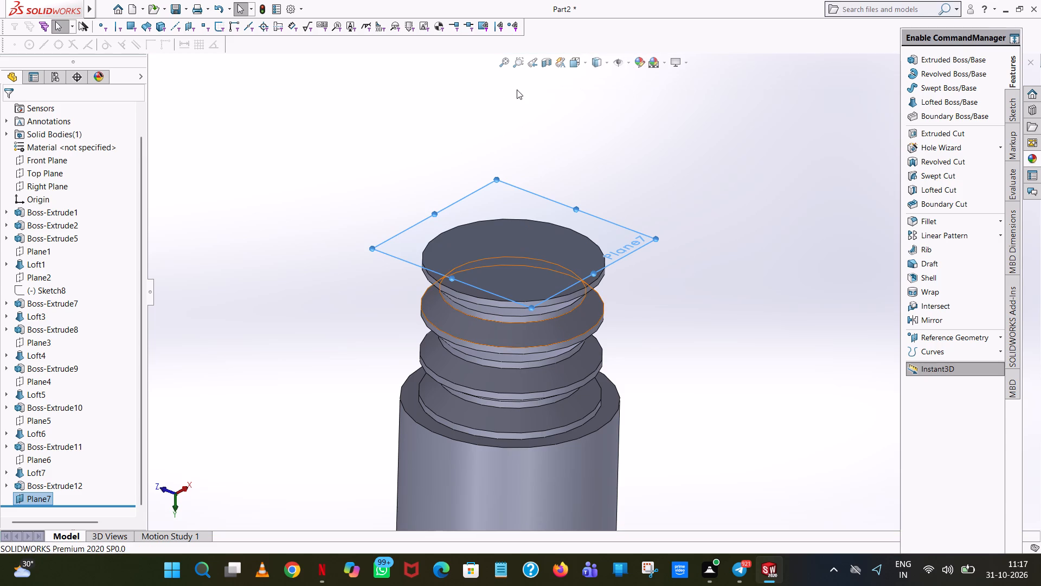
Open a new sketch on Plane7 and view it face-on.
{"action": "right_click", "coordinate": [24, 499]}
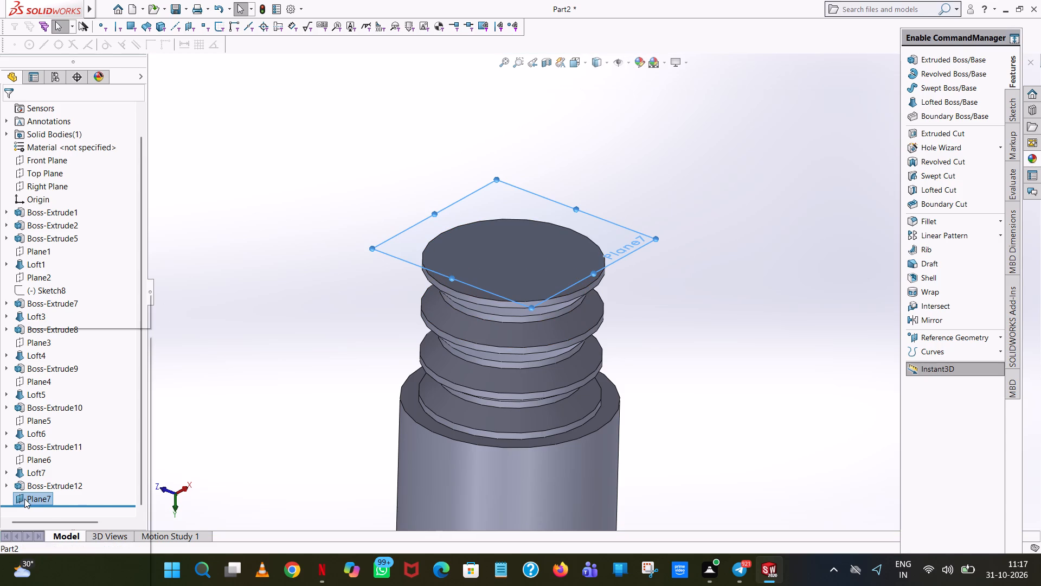
{"action": "left_click", "coordinate": [28, 319]}
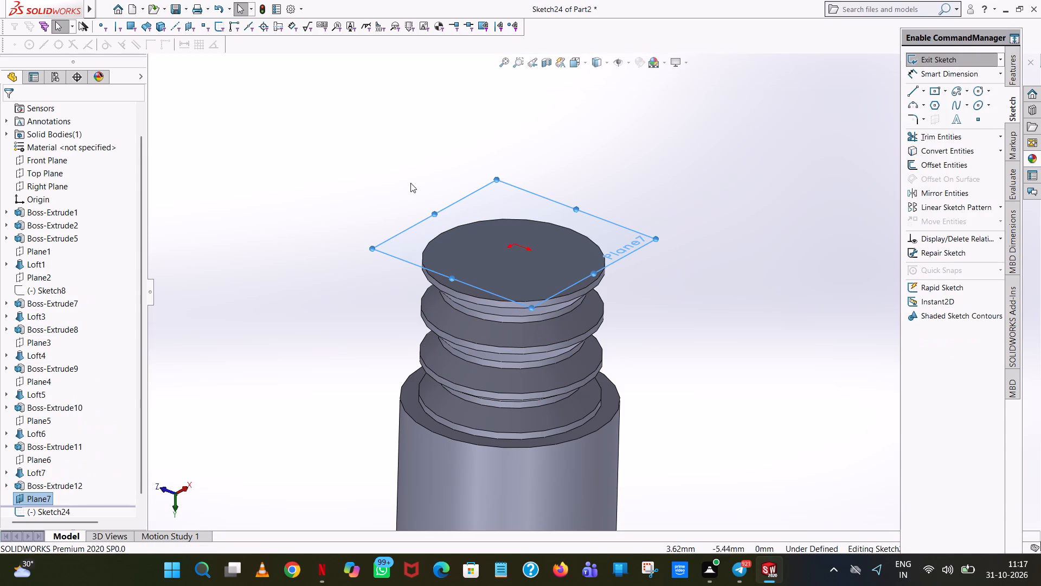
{"action": "left_click", "coordinate": [587, 62]}
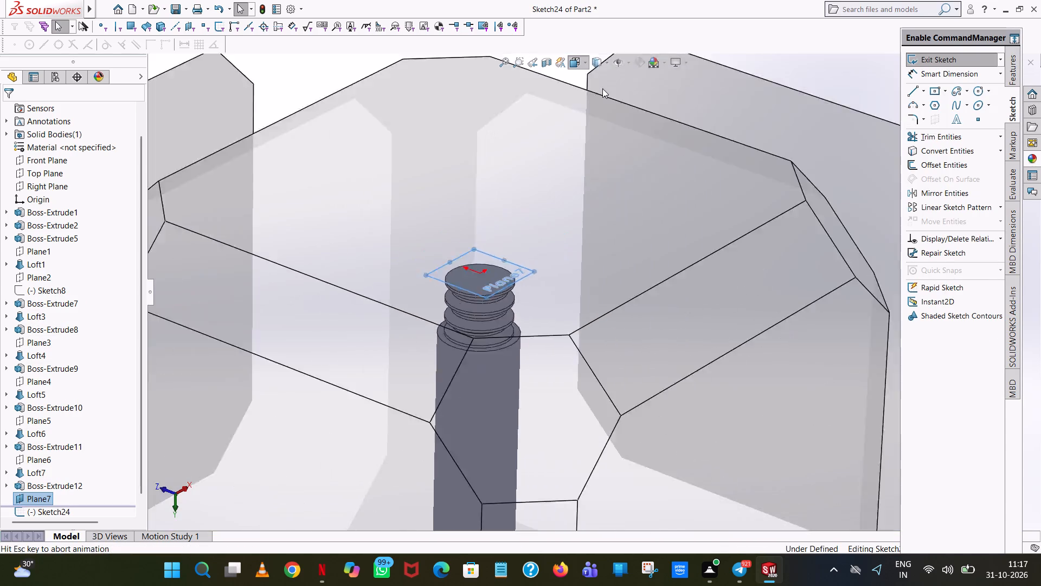
{"action": "left_click", "coordinate": [634, 128]}
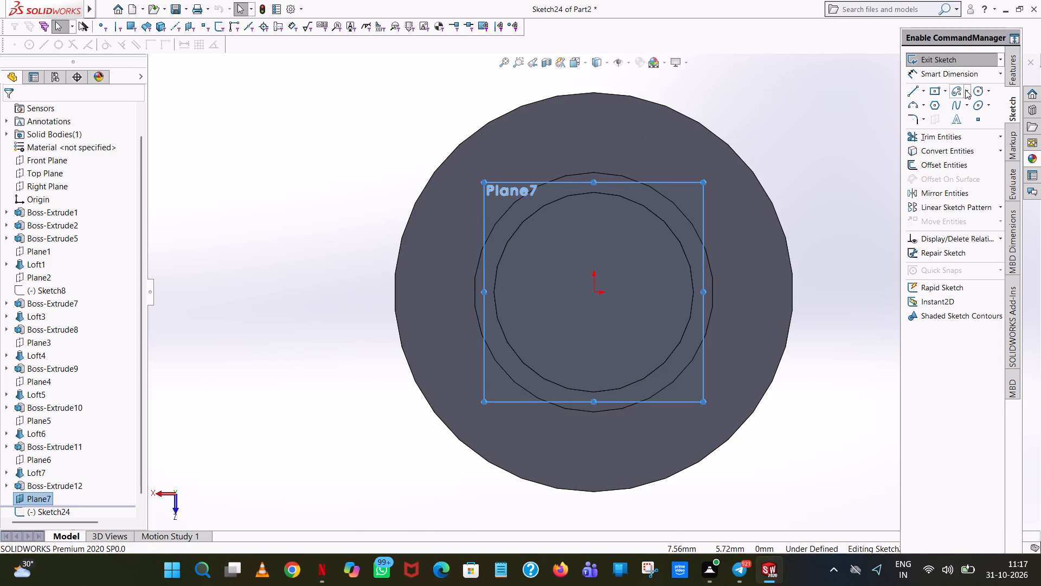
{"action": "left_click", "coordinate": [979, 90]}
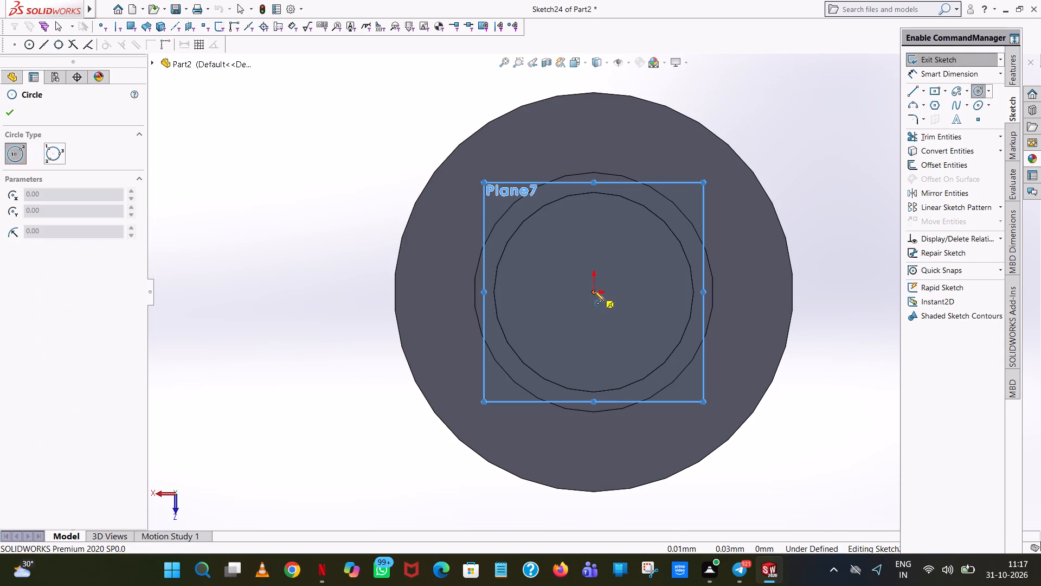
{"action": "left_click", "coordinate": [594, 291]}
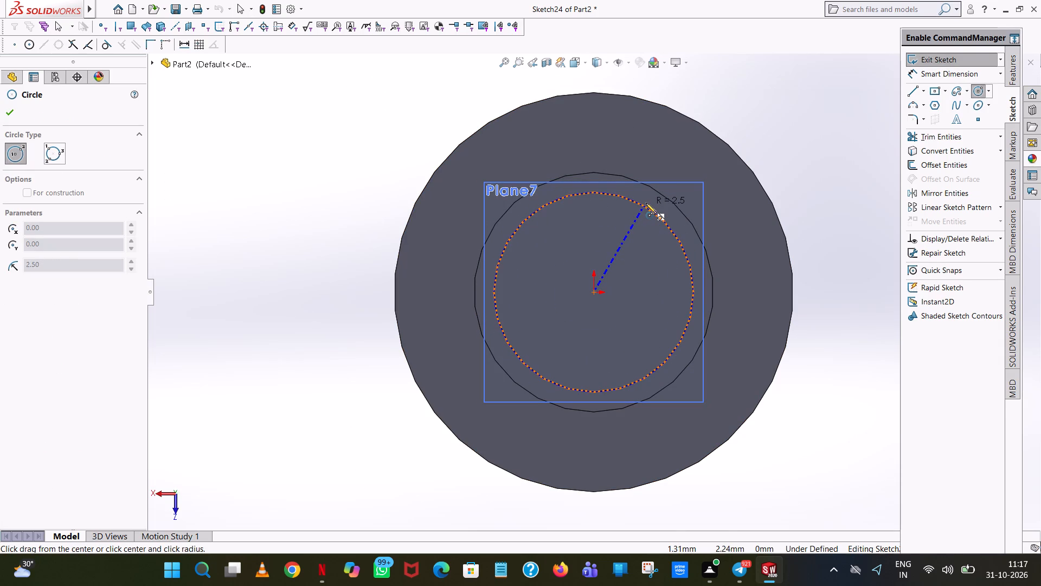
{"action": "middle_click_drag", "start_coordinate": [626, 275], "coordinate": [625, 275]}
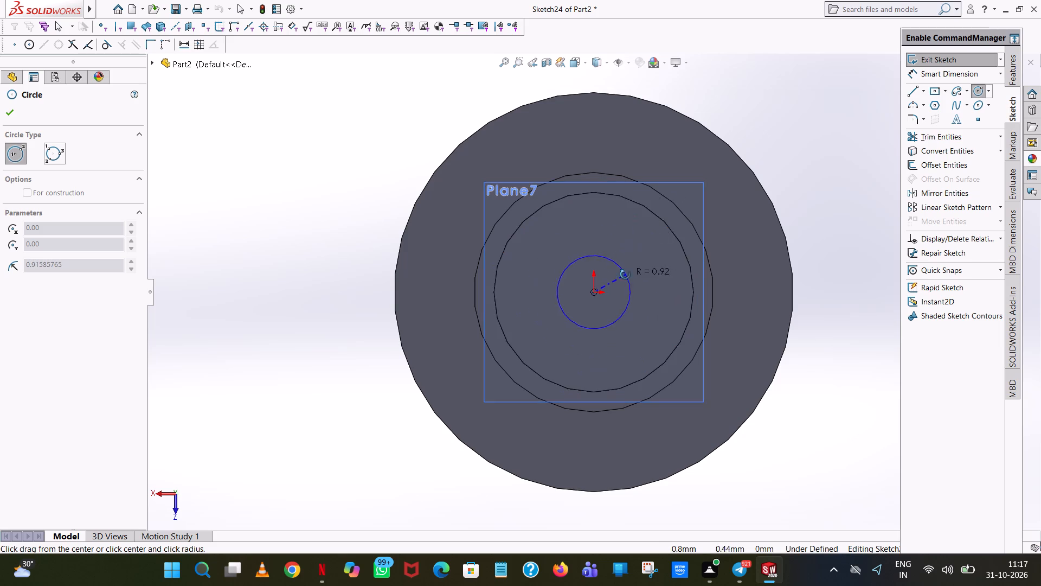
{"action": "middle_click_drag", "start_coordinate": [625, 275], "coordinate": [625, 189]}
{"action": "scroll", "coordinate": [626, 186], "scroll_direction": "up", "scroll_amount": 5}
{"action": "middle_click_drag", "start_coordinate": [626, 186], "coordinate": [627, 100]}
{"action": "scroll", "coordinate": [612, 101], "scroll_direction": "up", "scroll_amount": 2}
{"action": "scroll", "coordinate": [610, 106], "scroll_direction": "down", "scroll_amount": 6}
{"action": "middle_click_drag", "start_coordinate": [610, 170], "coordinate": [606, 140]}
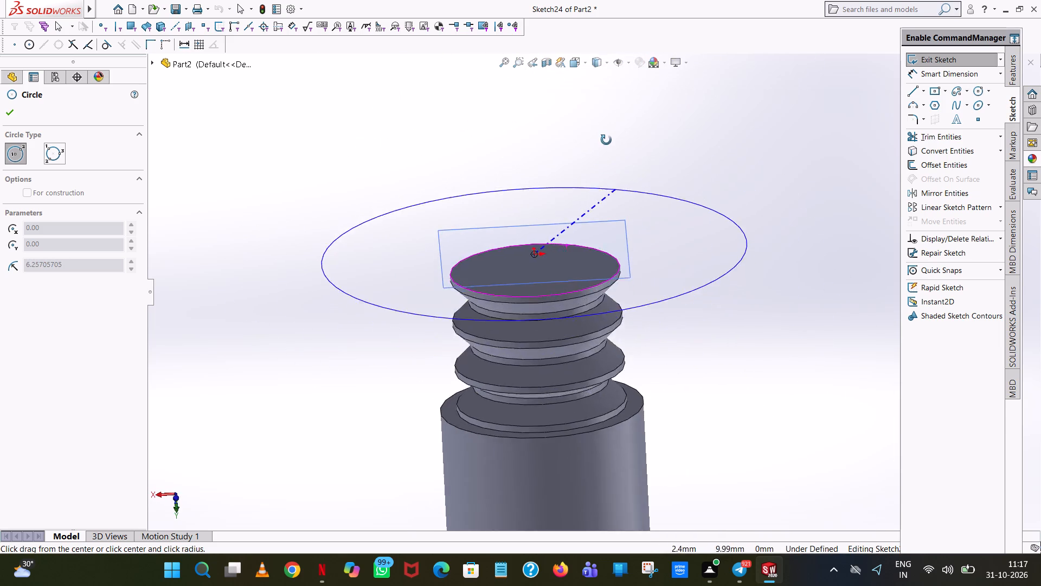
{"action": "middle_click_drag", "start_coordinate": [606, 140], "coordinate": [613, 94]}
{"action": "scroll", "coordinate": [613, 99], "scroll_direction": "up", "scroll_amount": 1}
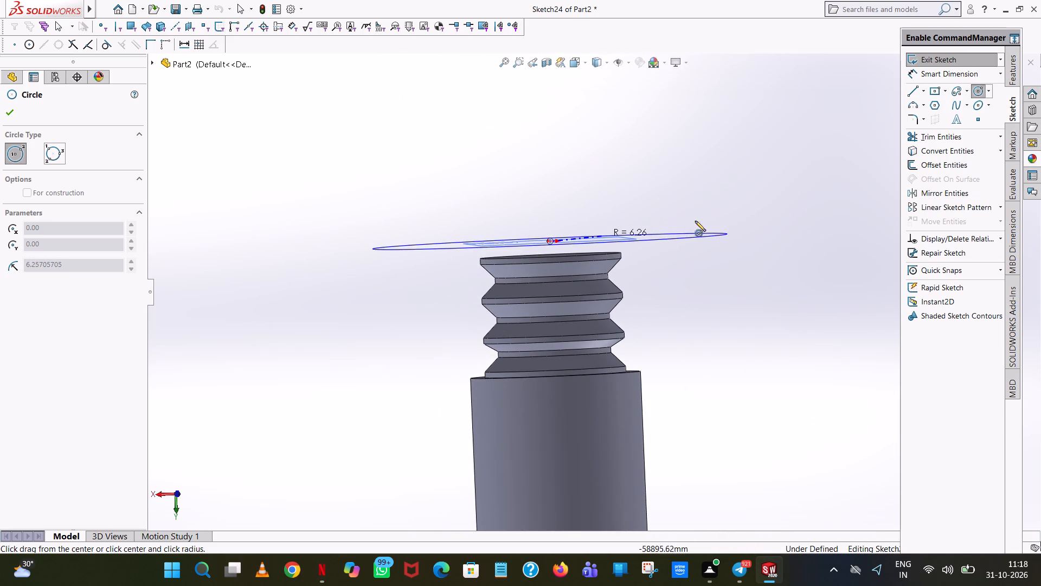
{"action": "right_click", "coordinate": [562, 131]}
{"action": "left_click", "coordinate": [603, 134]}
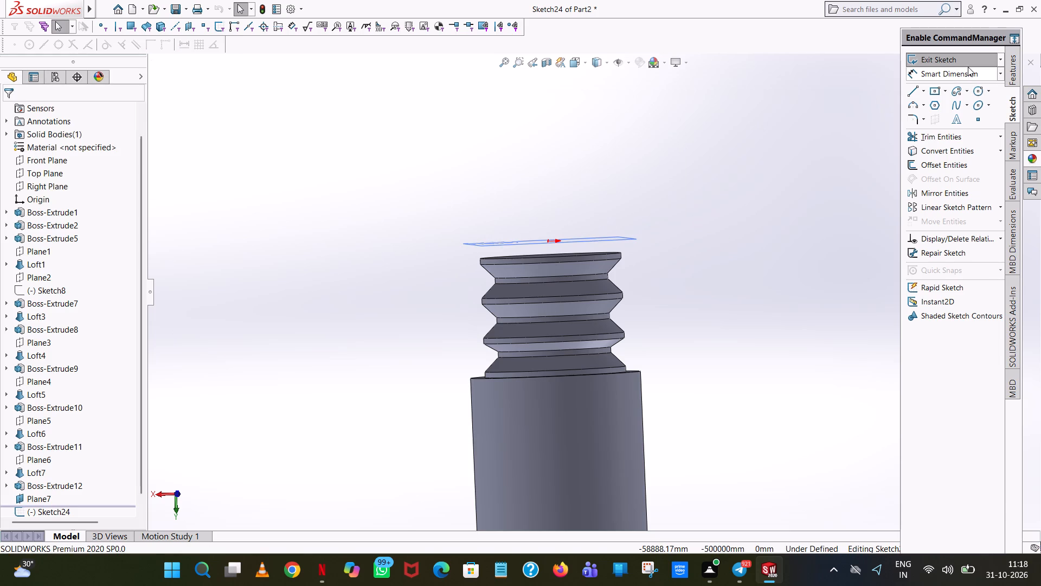
Sketch a circle of radius 2 mm centred on the origin on Plane7 and exit the sketch.
{"action": "left_click", "coordinate": [976, 90]}
{"action": "scroll", "coordinate": [554, 237], "scroll_direction": "down", "scroll_amount": 5}
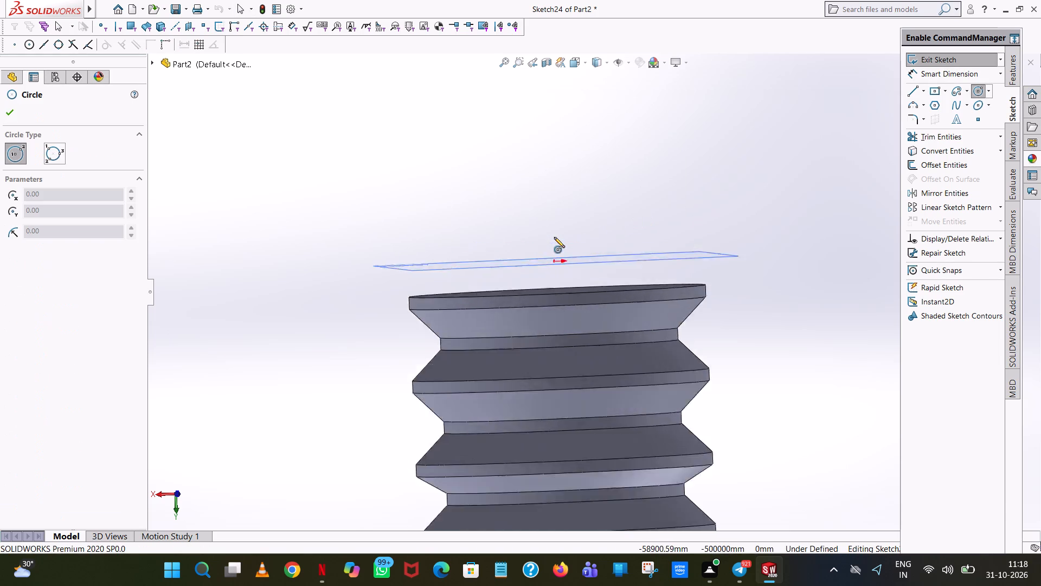
{"action": "scroll", "coordinate": [554, 237], "scroll_direction": "down", "scroll_amount": 3}
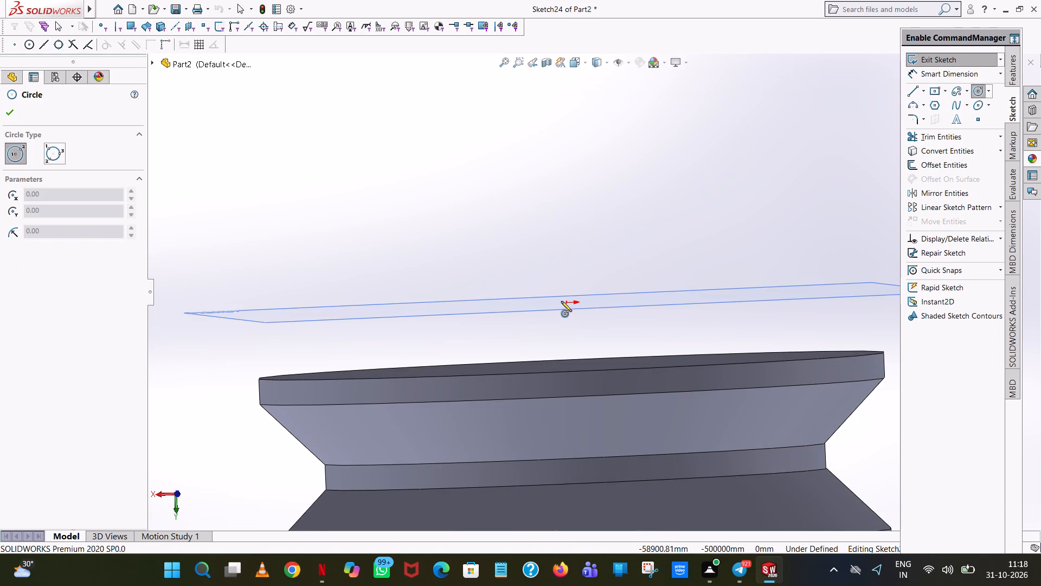
{"action": "scroll", "coordinate": [593, 298], "scroll_direction": "up", "scroll_amount": 1}
{"action": "middle_click_drag", "start_coordinate": [593, 301], "coordinate": [603, 425]}
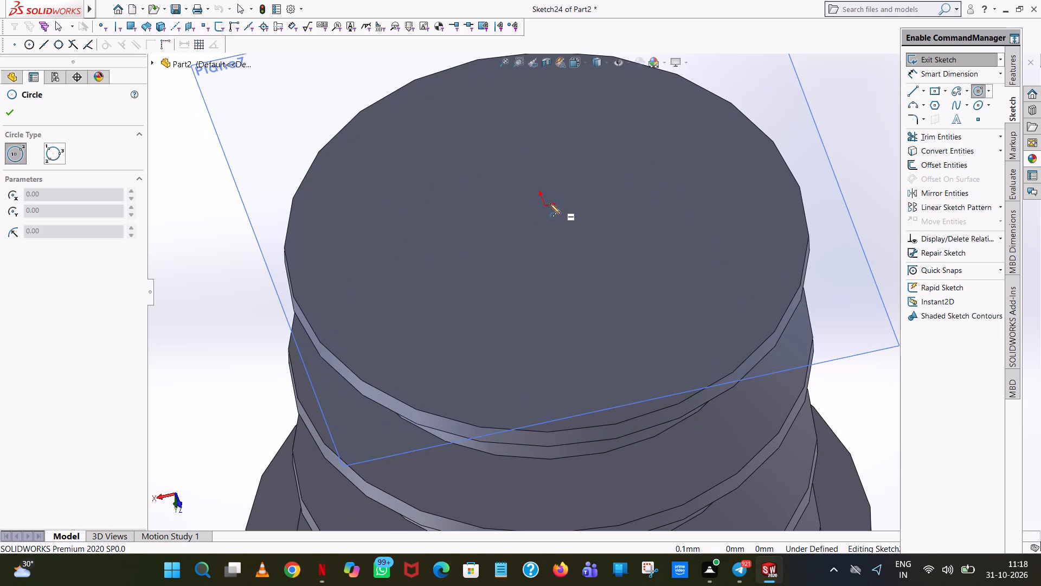
{"action": "left_click", "coordinate": [544, 205]}
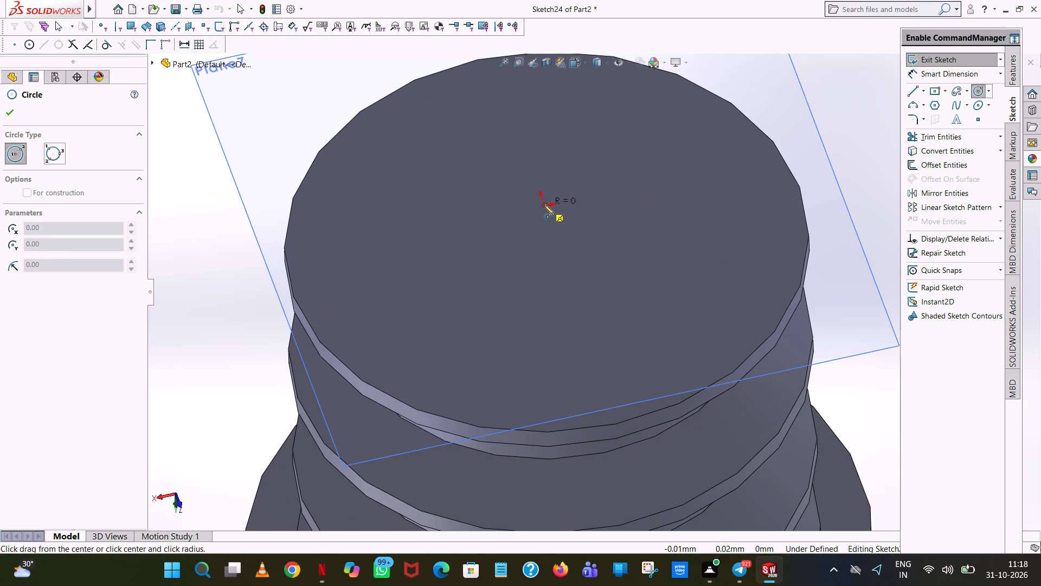
{"action": "left_click", "coordinate": [732, 253]}
{"action": "key", "text": "2"}
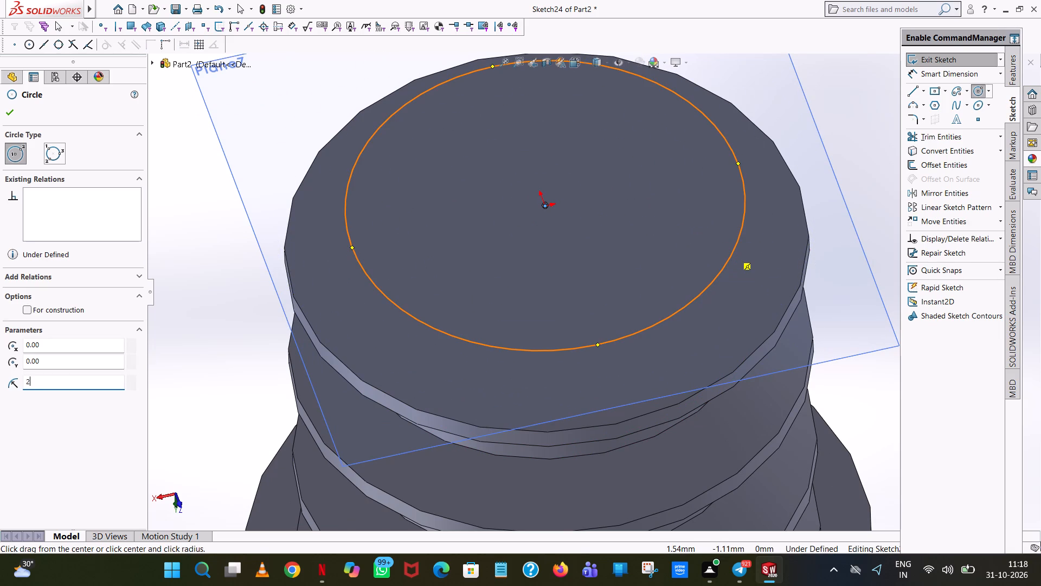
{"action": "key", "text": "Return"}
{"action": "right_click", "coordinate": [729, 253]}
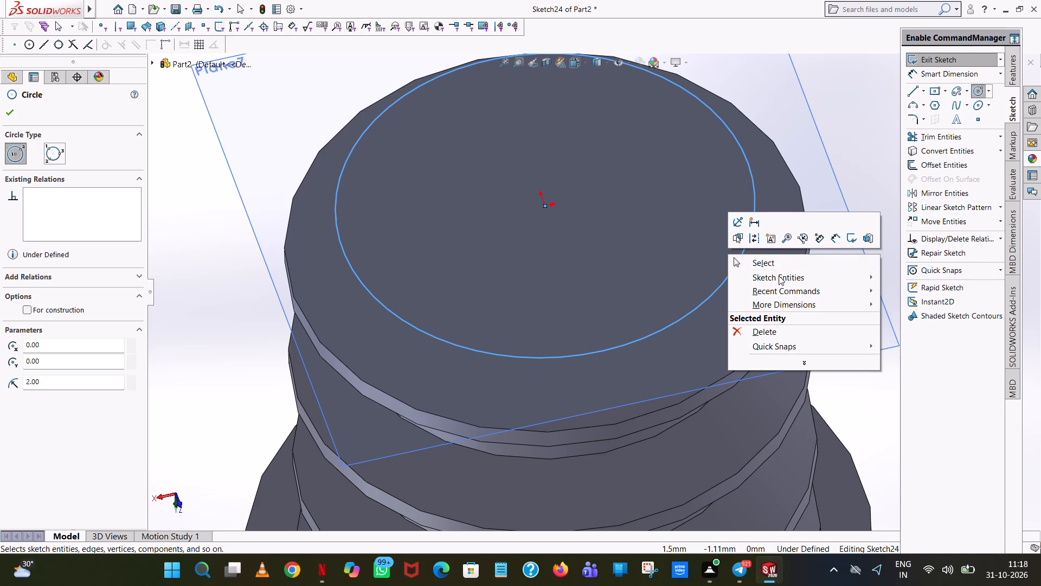
{"action": "left_click", "coordinate": [781, 259]}
{"action": "middle_click_drag", "start_coordinate": [760, 259], "coordinate": [764, 141]}
{"action": "scroll", "coordinate": [764, 141], "scroll_direction": "up", "scroll_amount": 1}
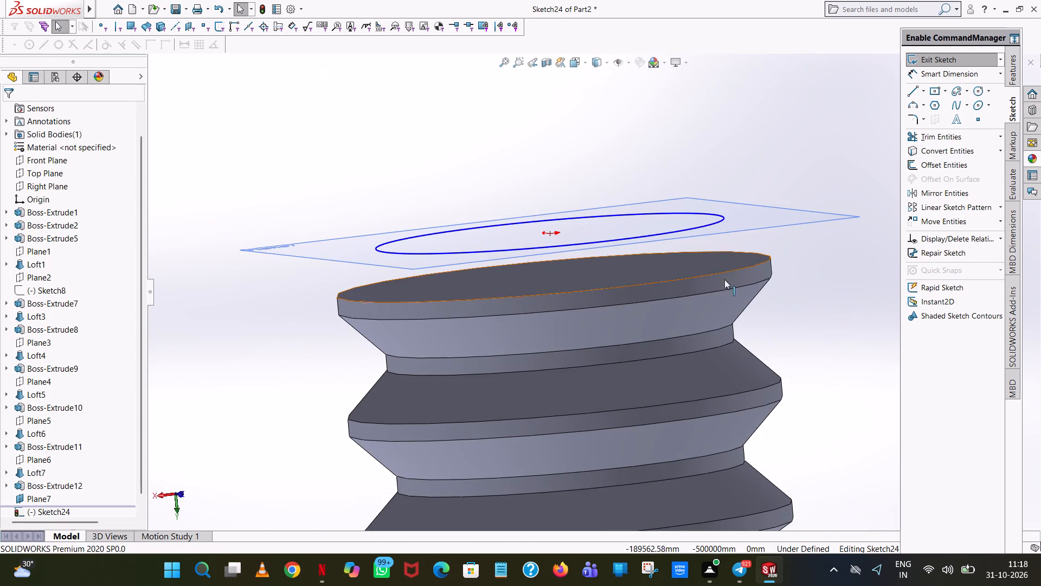
{"action": "left_click", "coordinate": [966, 61]}
{"action": "left_click", "coordinate": [605, 129]}
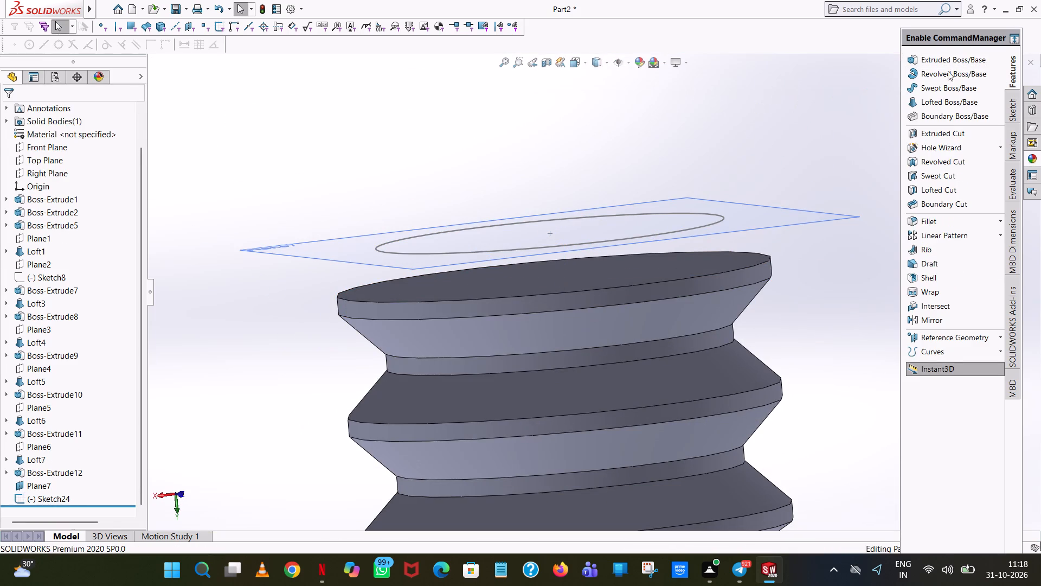
Start a sketch on the pin's ridged end face and draw an origin-centred circle of radius 2.5 mm matching the face's edge.
{"action": "left_click", "coordinate": [936, 58]}
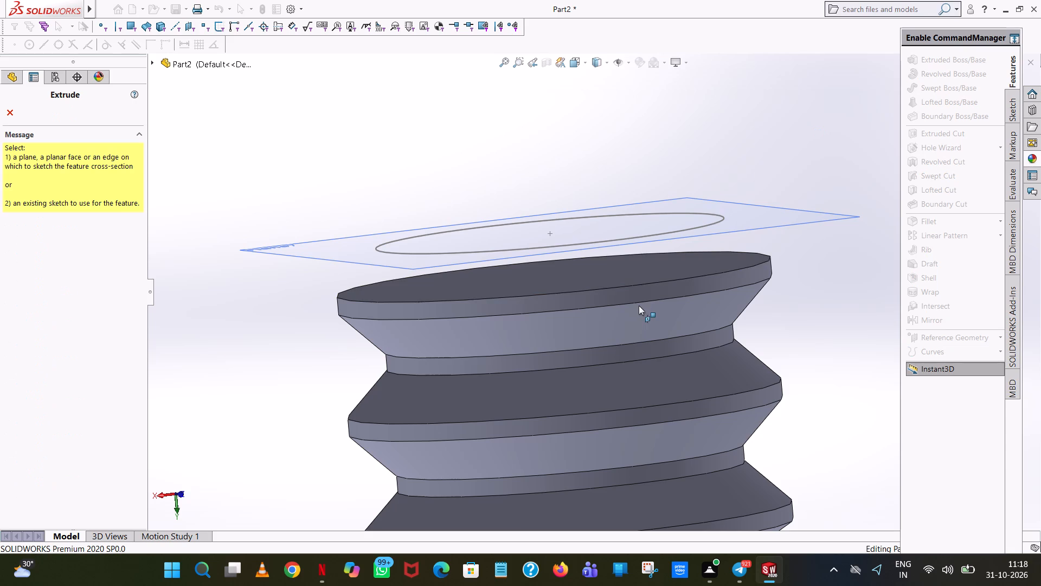
{"action": "left_click", "coordinate": [652, 273]}
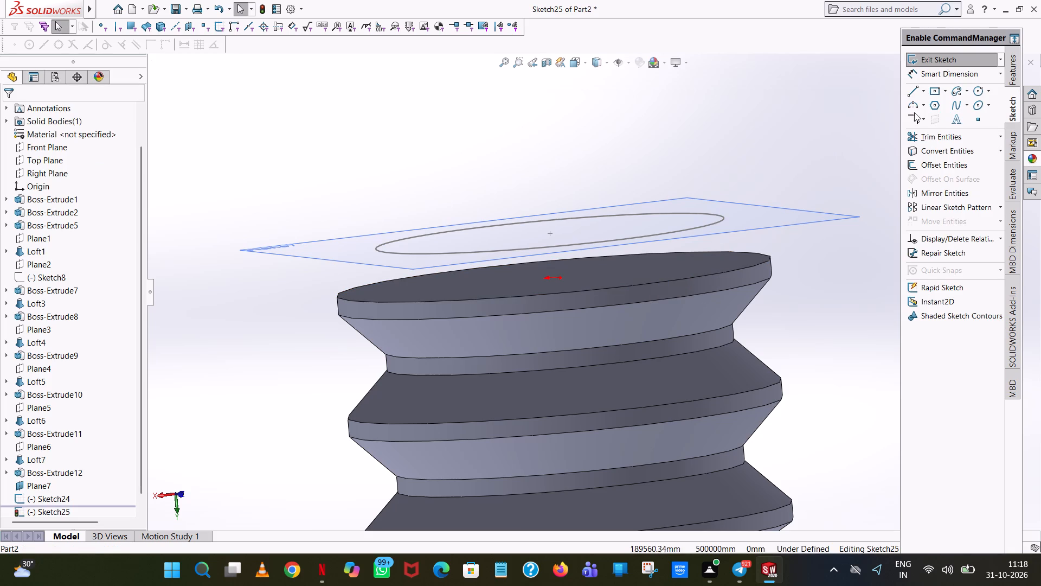
{"action": "left_click", "coordinate": [983, 91]}
{"action": "middle_click_drag", "start_coordinate": [644, 180], "coordinate": [666, 354]}
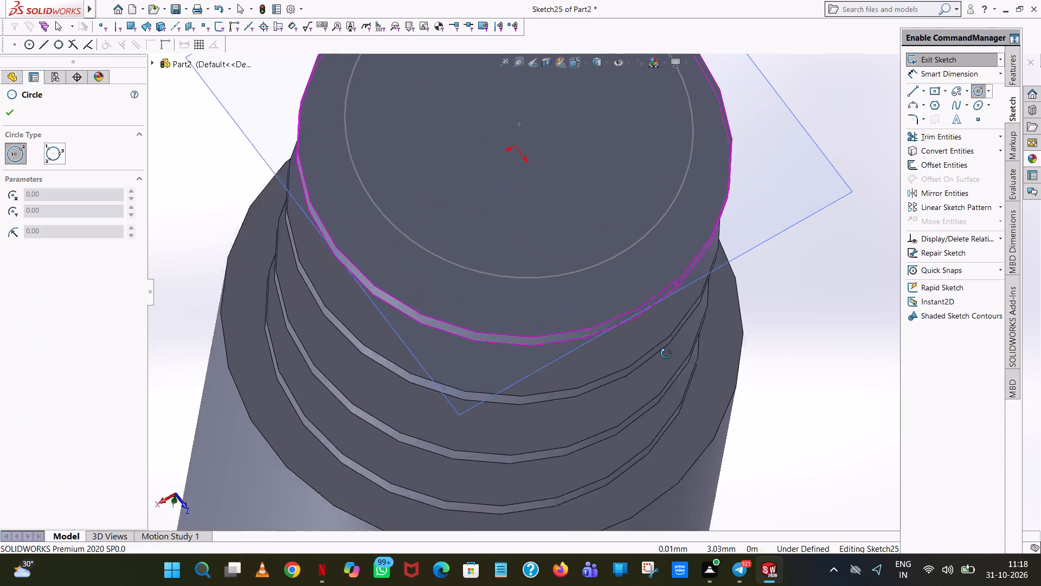
{"action": "middle_click_drag", "start_coordinate": [666, 354], "coordinate": [666, 358]}
{"action": "left_click", "coordinate": [517, 140]}
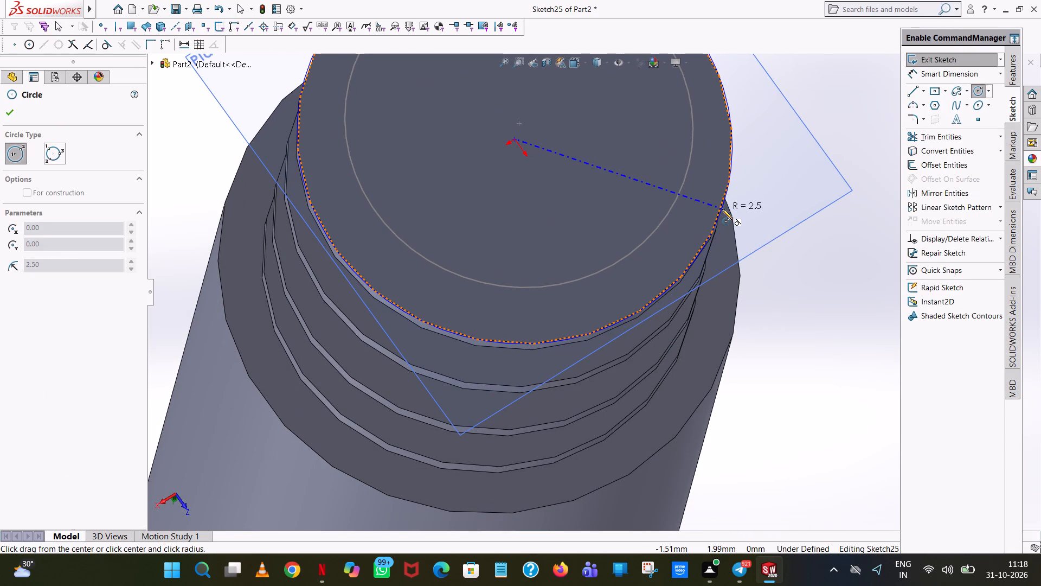
{"action": "left_click", "coordinate": [722, 209]}
{"action": "right_click", "coordinate": [722, 209]}
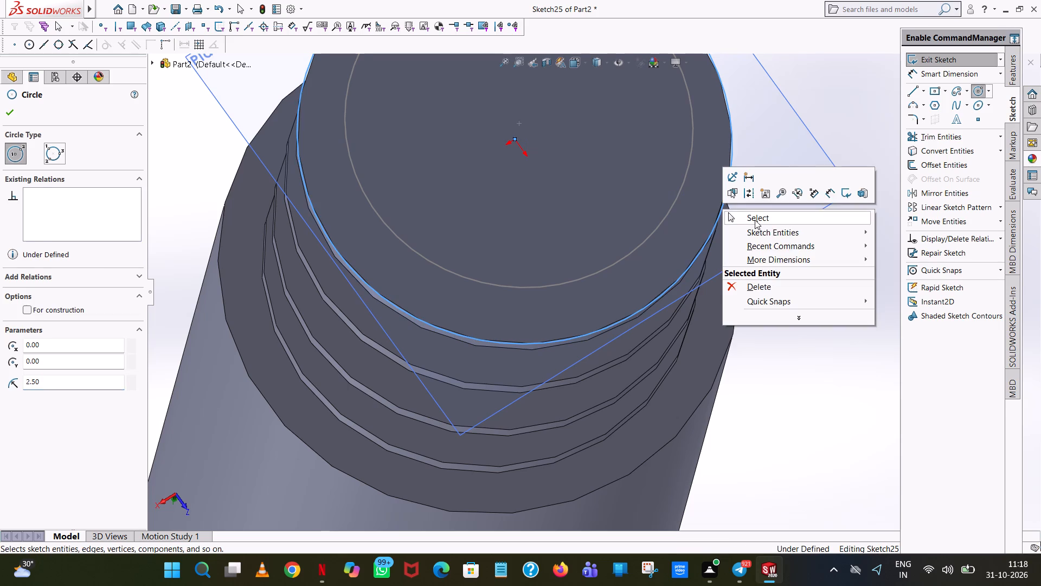
{"action": "left_click", "coordinate": [755, 220]}
Exit the end-face circle's sketch without extruding it, keeping the circle as a separate profile.
{"action": "middle_click_drag", "start_coordinate": [753, 326], "coordinate": [733, 281]}
{"action": "scroll", "coordinate": [737, 294], "scroll_direction": "up", "scroll_amount": 8}
{"action": "scroll", "coordinate": [733, 272], "scroll_direction": "down", "scroll_amount": 1}
{"action": "middle_click_drag", "start_coordinate": [733, 272], "coordinate": [731, 270]}
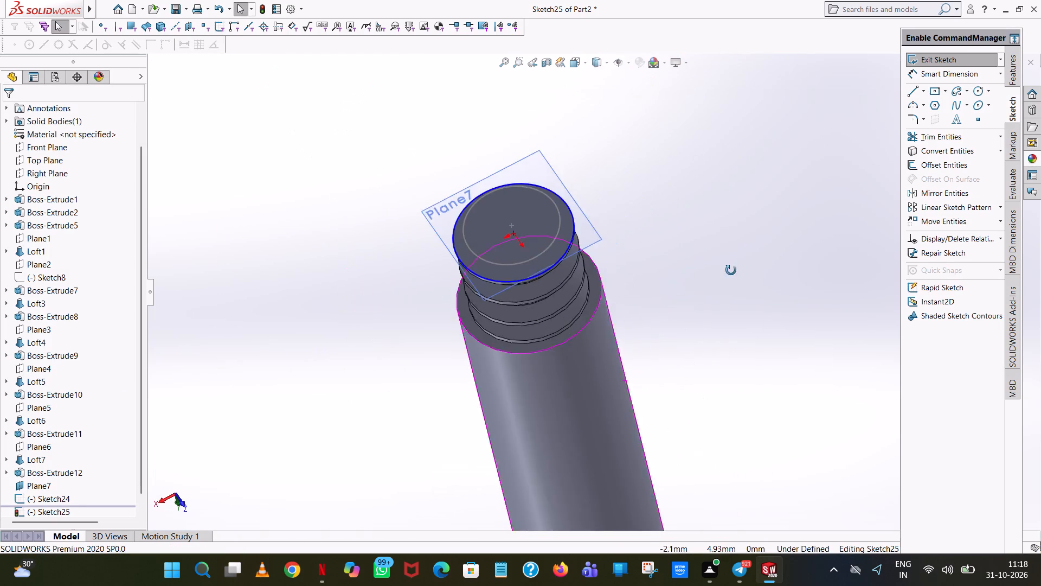
{"action": "middle_click_drag", "start_coordinate": [731, 270], "coordinate": [740, 154]}
{"action": "scroll", "coordinate": [740, 155], "scroll_direction": "up", "scroll_amount": 1}
{"action": "scroll", "coordinate": [550, 166], "scroll_direction": "up", "scroll_amount": 2}
{"action": "scroll", "coordinate": [569, 233], "scroll_direction": "down", "scroll_amount": 5}
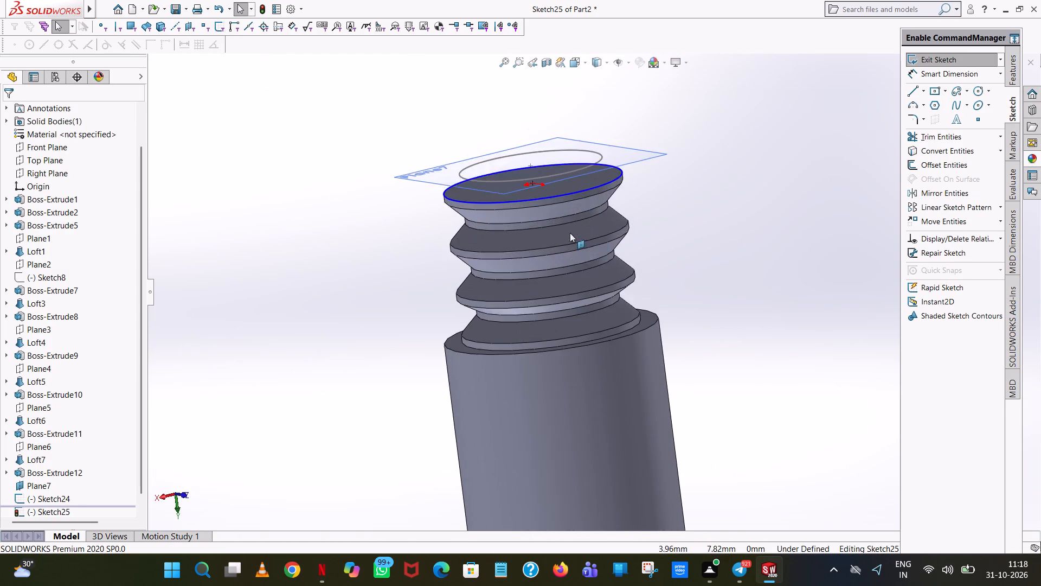
{"action": "middle_click_drag", "start_coordinate": [570, 225], "coordinate": [571, 187]}
{"action": "scroll", "coordinate": [572, 186], "scroll_direction": "up", "scroll_amount": 1}
{"action": "scroll", "coordinate": [554, 221], "scroll_direction": "down", "scroll_amount": 4}
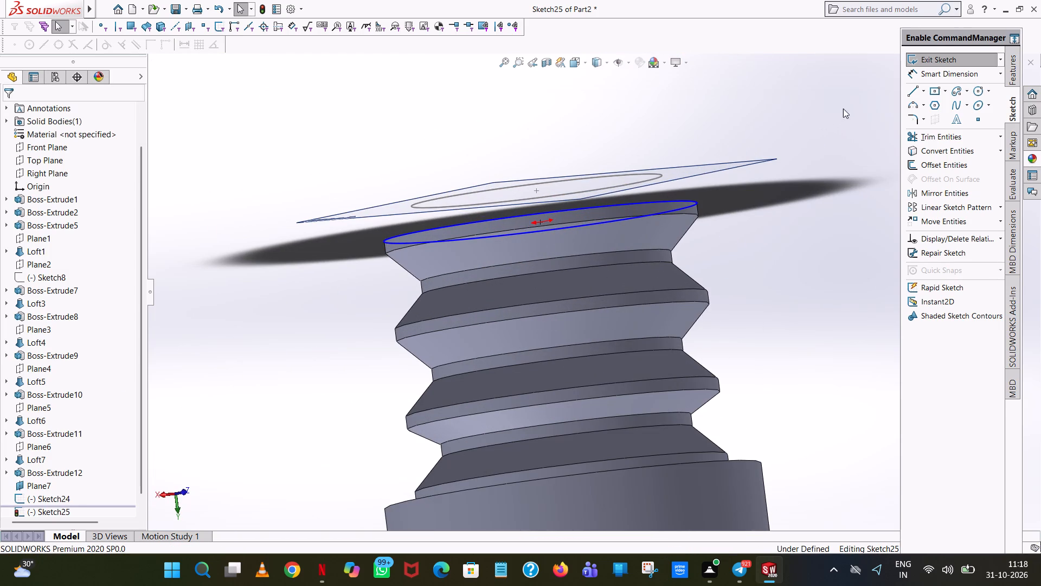
{"action": "left_click", "coordinate": [953, 47]}
{"action": "left_click", "coordinate": [940, 63]}
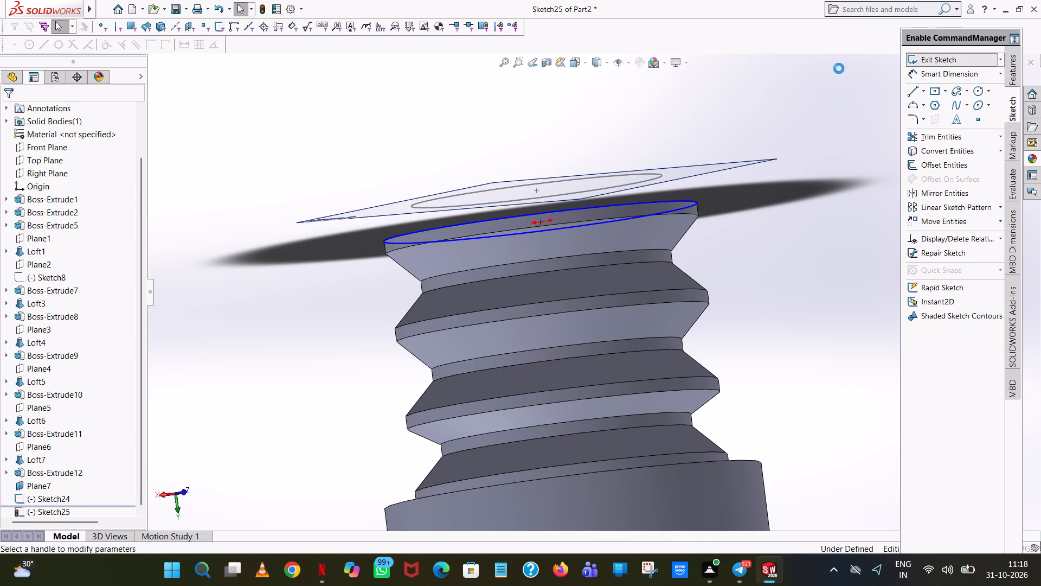
{"action": "left_click", "coordinate": [29, 112]}
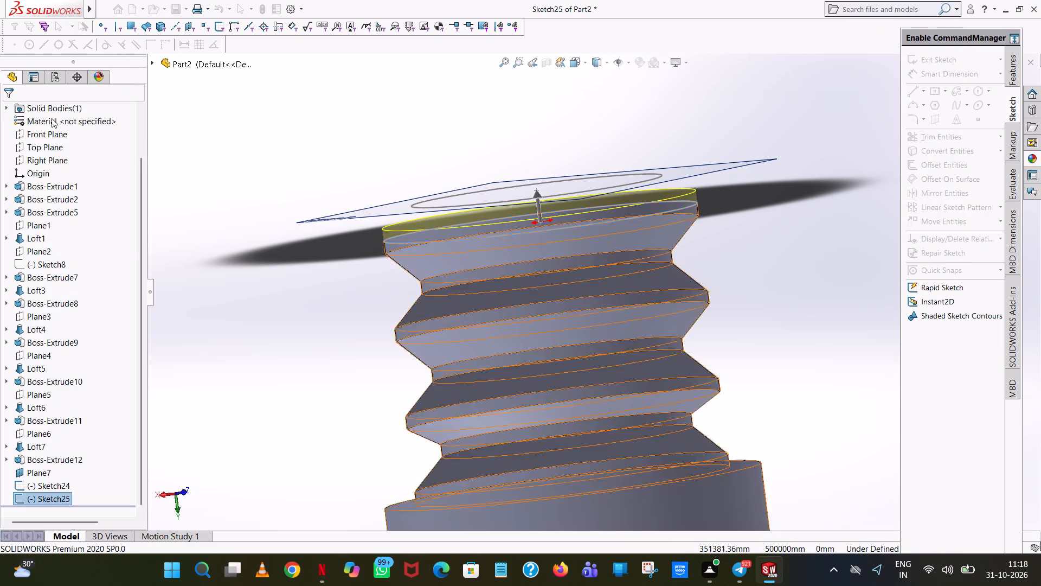
{"action": "left_click", "coordinate": [669, 82]}
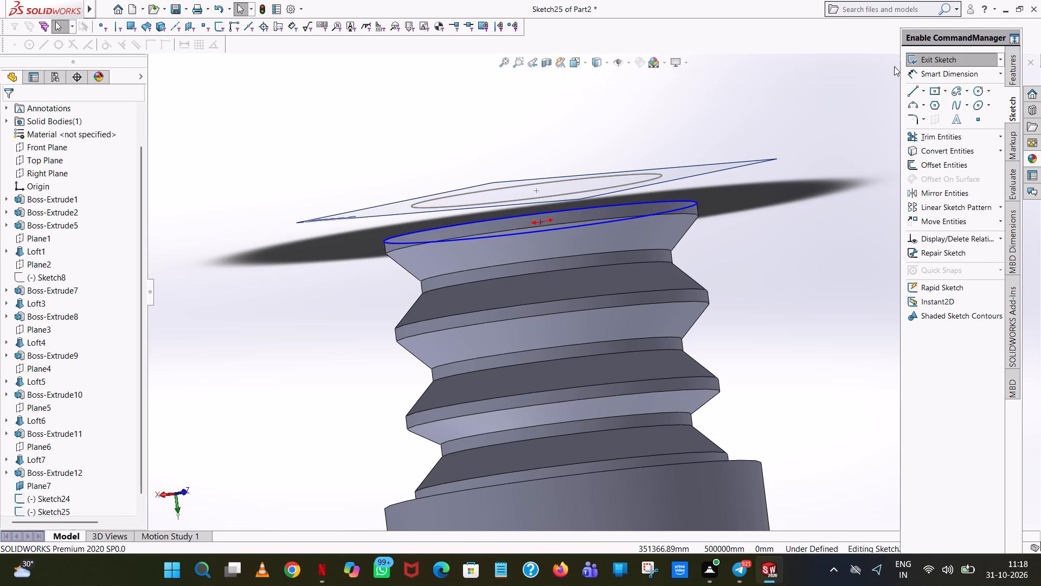
{"action": "left_click", "coordinate": [916, 60]}
{"action": "left_click", "coordinate": [761, 96]}
Loft a boss from the 2.5 mm radius end-face circle to the 2 mm radius circle on Plane7, merged with the pin.
{"action": "middle_click_drag", "start_coordinate": [755, 98], "coordinate": [763, 116]}
{"action": "scroll", "coordinate": [755, 98], "scroll_direction": "up", "scroll_amount": 1}
{"action": "scroll", "coordinate": [763, 117], "scroll_direction": "down", "scroll_amount": 1}
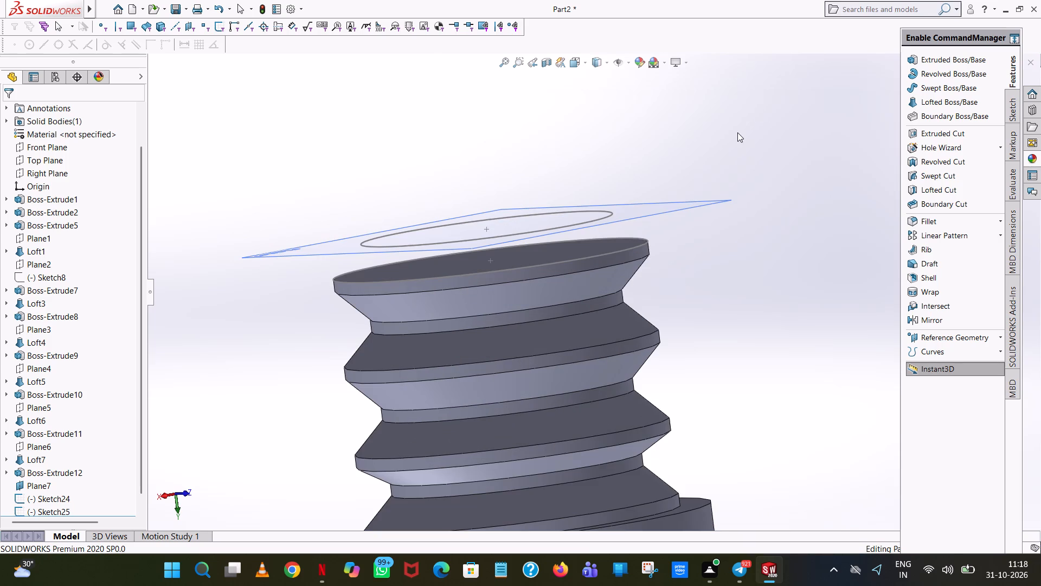
{"action": "left_click", "coordinate": [930, 105]}
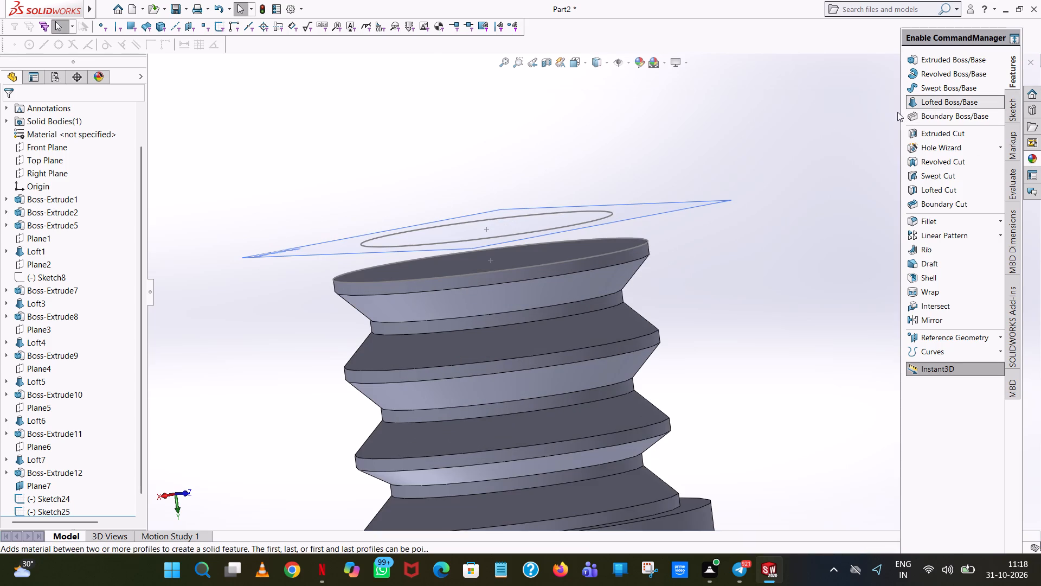
{"action": "left_click", "coordinate": [588, 260]}
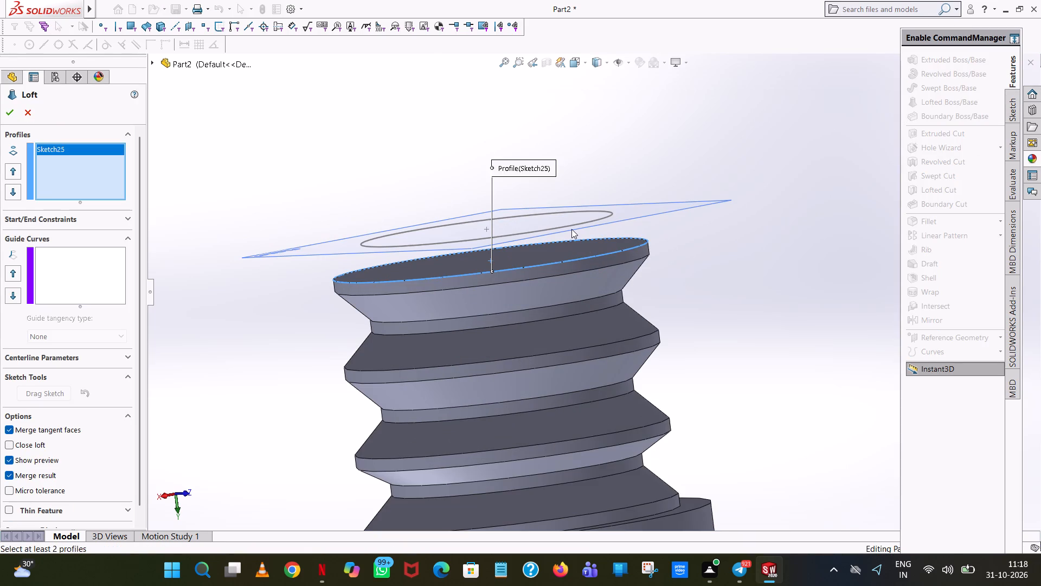
{"action": "left_click", "coordinate": [571, 226]}
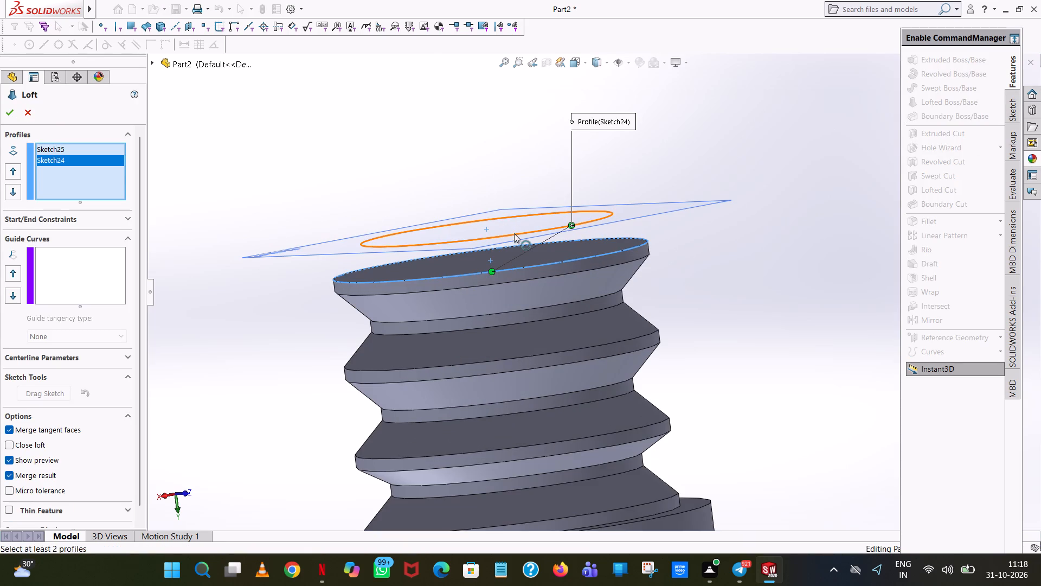
{"action": "left_click", "coordinate": [512, 235]}
{"action": "left_click", "coordinate": [509, 236]}
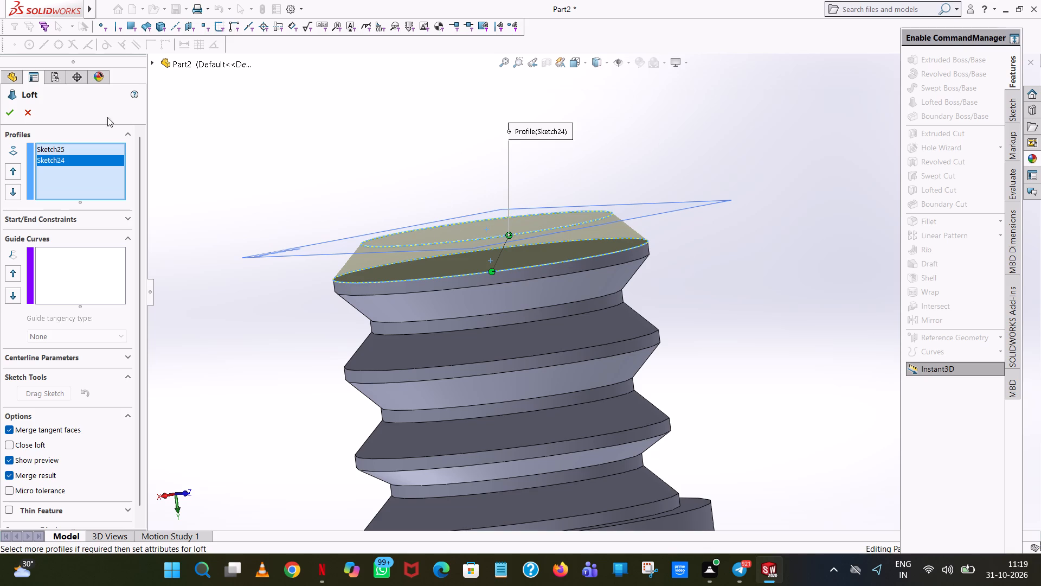
{"action": "left_click", "coordinate": [8, 112]}
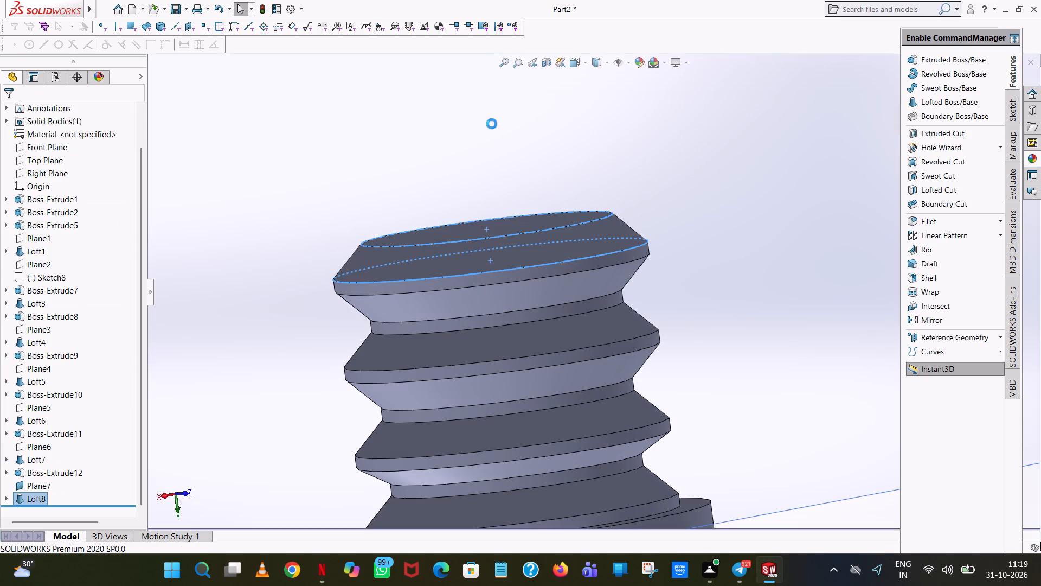
Hide the reference plane Plane7.
{"action": "left_click", "coordinate": [673, 157]}
{"action": "middle_click_drag", "start_coordinate": [677, 163], "coordinate": [589, 179]}
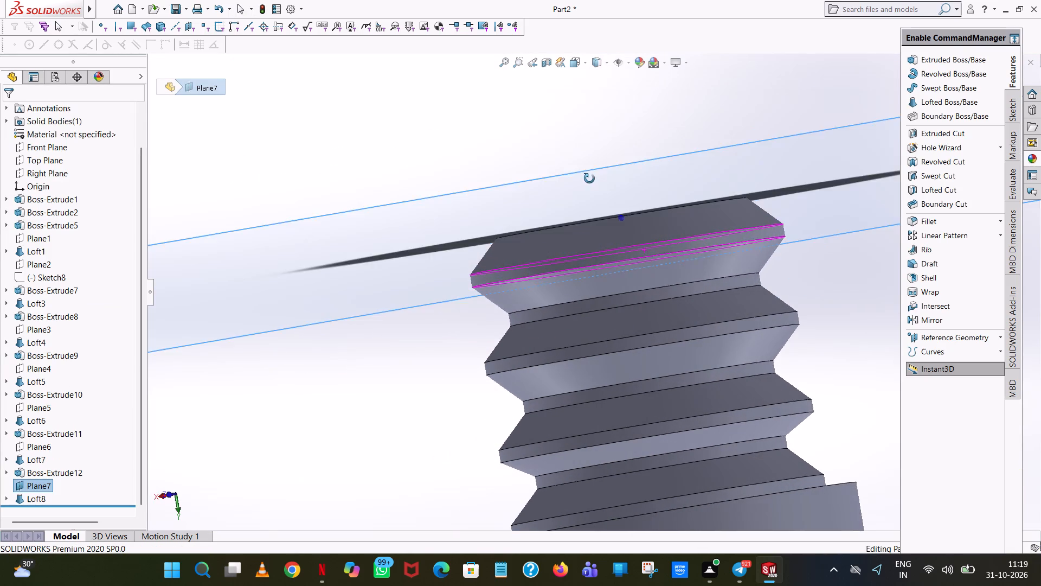
{"action": "middle_click_drag", "start_coordinate": [589, 179], "coordinate": [593, 181]}
{"action": "middle_click_drag", "start_coordinate": [609, 189], "coordinate": [629, 194]}
{"action": "left_click", "coordinate": [685, 148]}
{"action": "scroll", "coordinate": [685, 148], "scroll_direction": "up", "scroll_amount": 6}
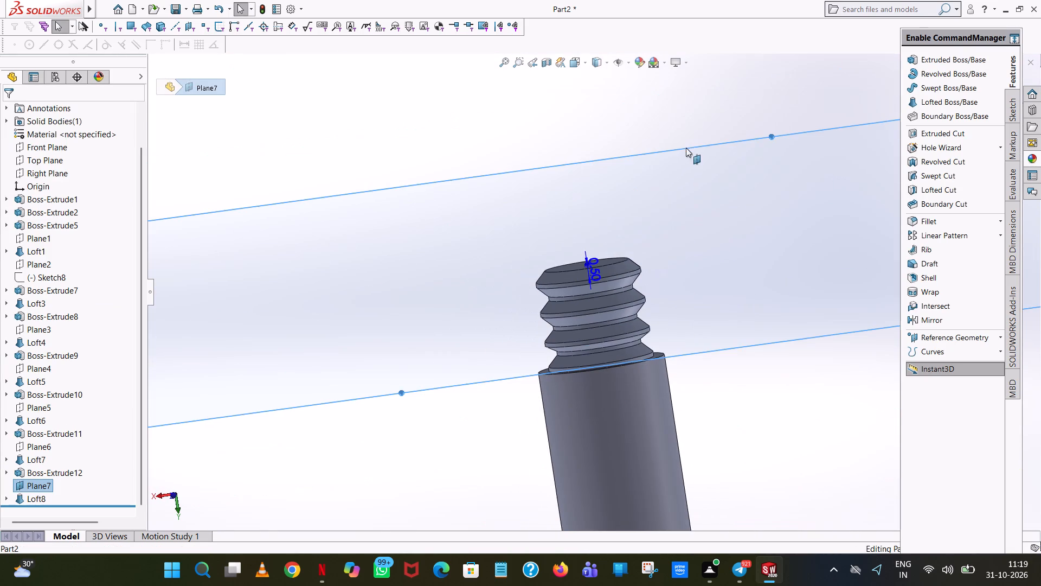
{"action": "left_click", "coordinate": [658, 111]}
{"action": "middle_click_drag", "start_coordinate": [626, 270], "coordinate": [631, 264]}
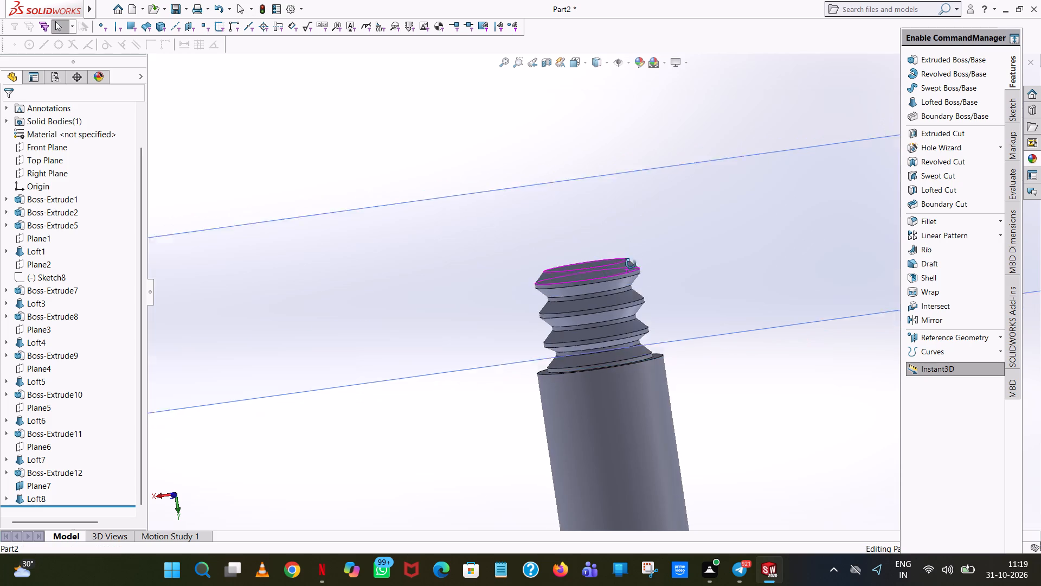
{"action": "middle_click_drag", "start_coordinate": [631, 264], "coordinate": [643, 251]}
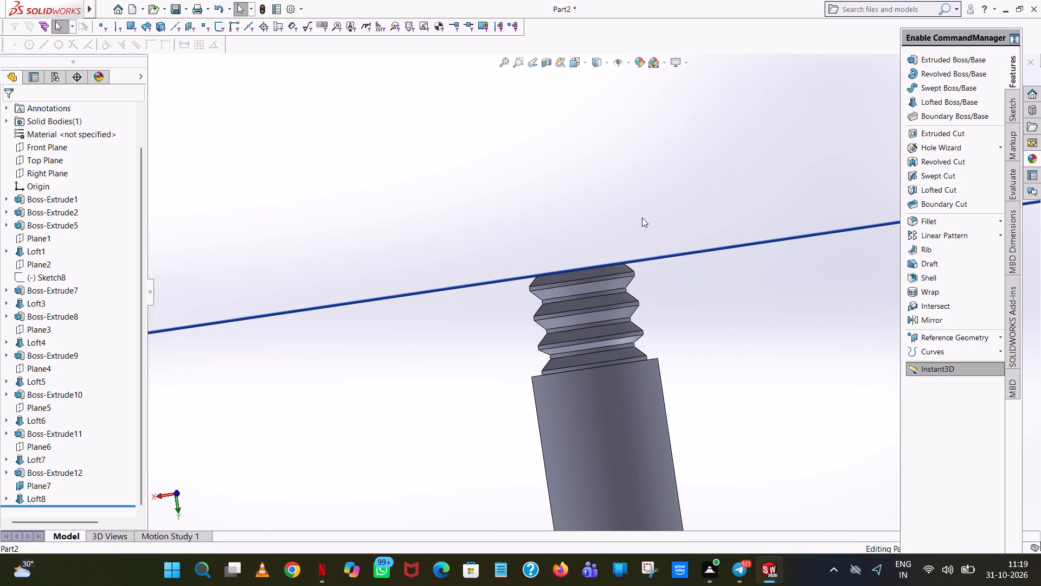
{"action": "scroll", "coordinate": [642, 218], "scroll_direction": "down", "scroll_amount": 2}
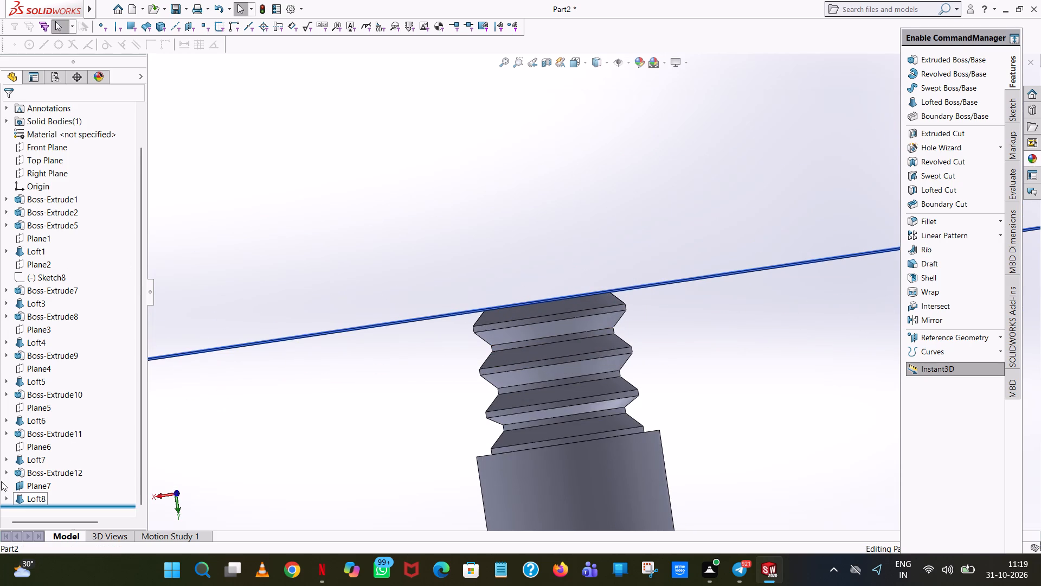
{"action": "left_click", "coordinate": [31, 491]}
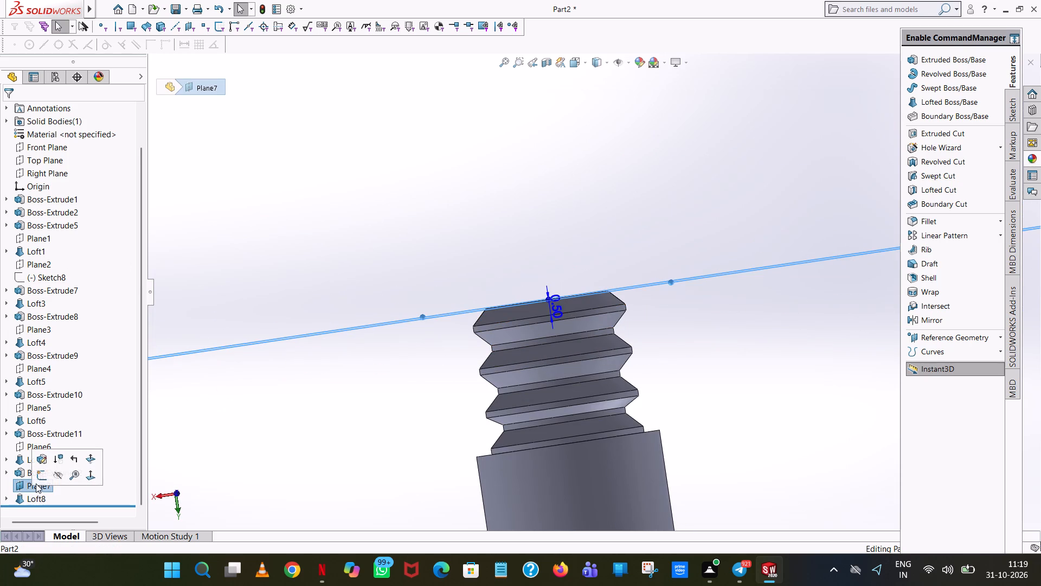
{"action": "left_click", "coordinate": [62, 473]}
Start a sketch on the pin's ridged end face and draw an origin-centred circle of radius 2 mm matching the face's edge.
{"action": "middle_click_drag", "start_coordinate": [535, 262], "coordinate": [596, 467]}
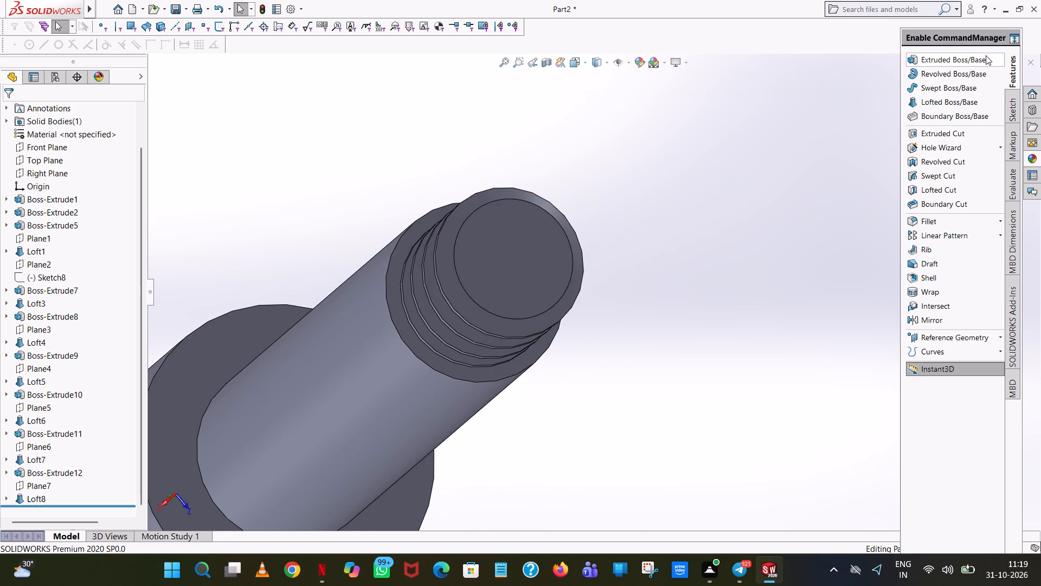
{"action": "left_click", "coordinate": [958, 63]}
{"action": "left_click", "coordinate": [528, 249]}
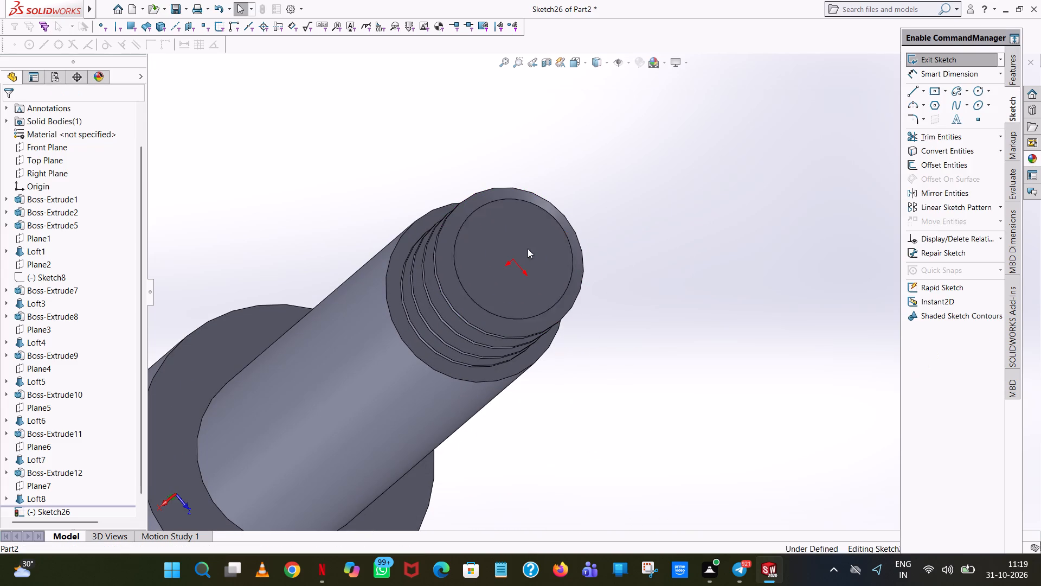
{"action": "left_click", "coordinate": [586, 65]}
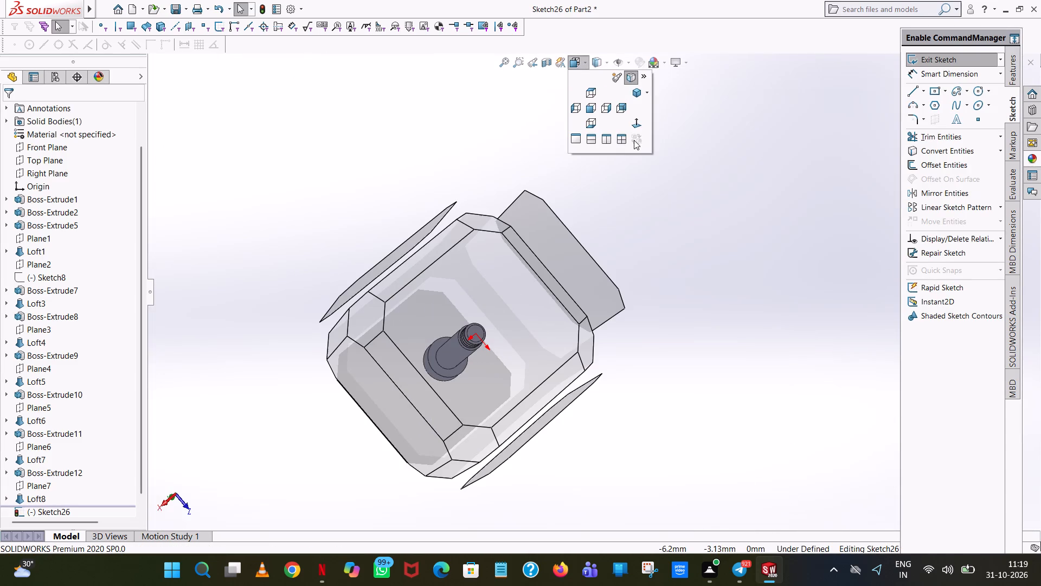
{"action": "left_click", "coordinate": [637, 126]}
{"action": "left_click", "coordinate": [502, 61]}
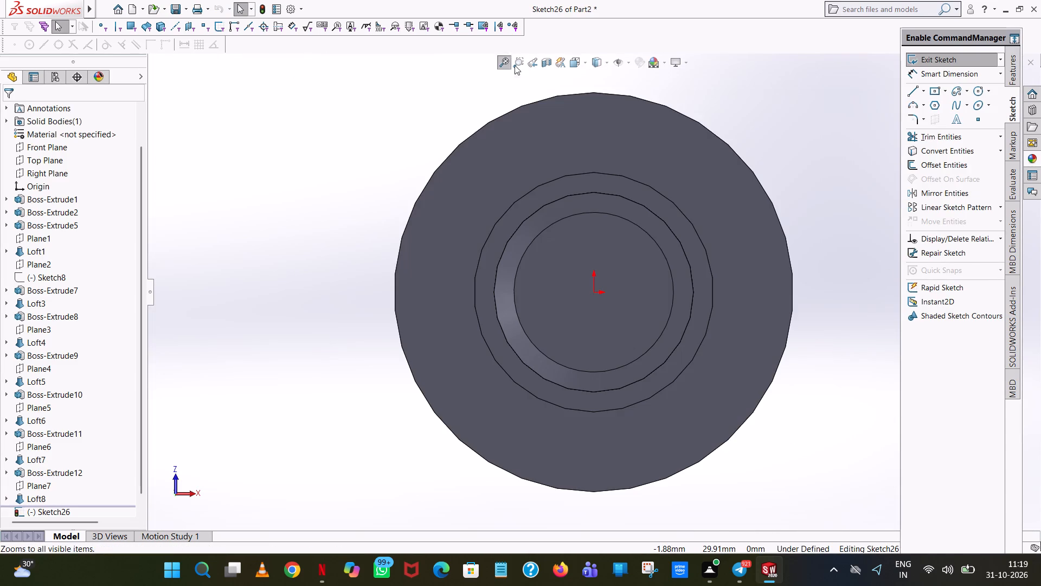
{"action": "left_click", "coordinate": [976, 91]}
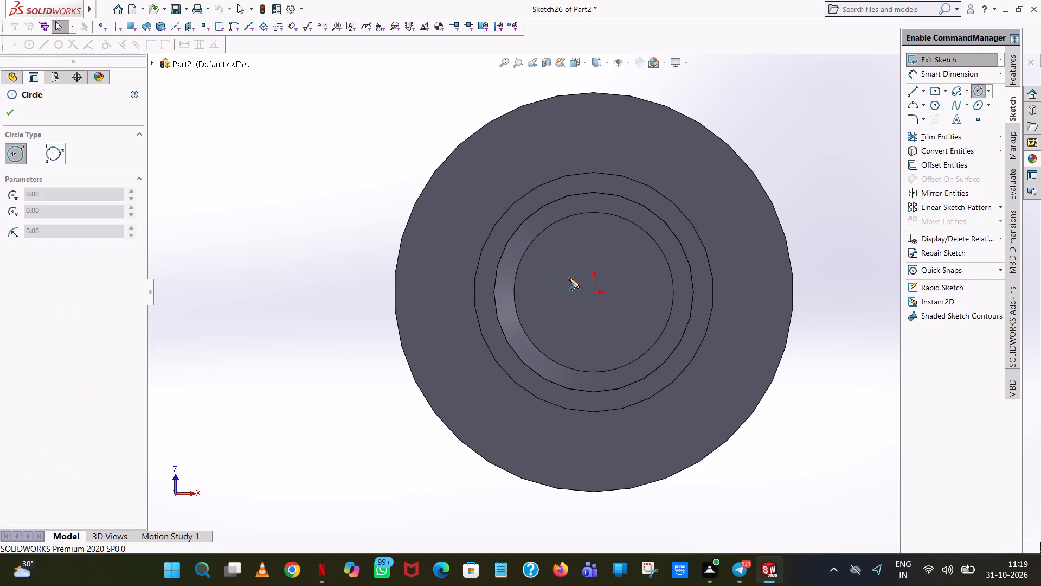
{"action": "left_click", "coordinate": [594, 295]}
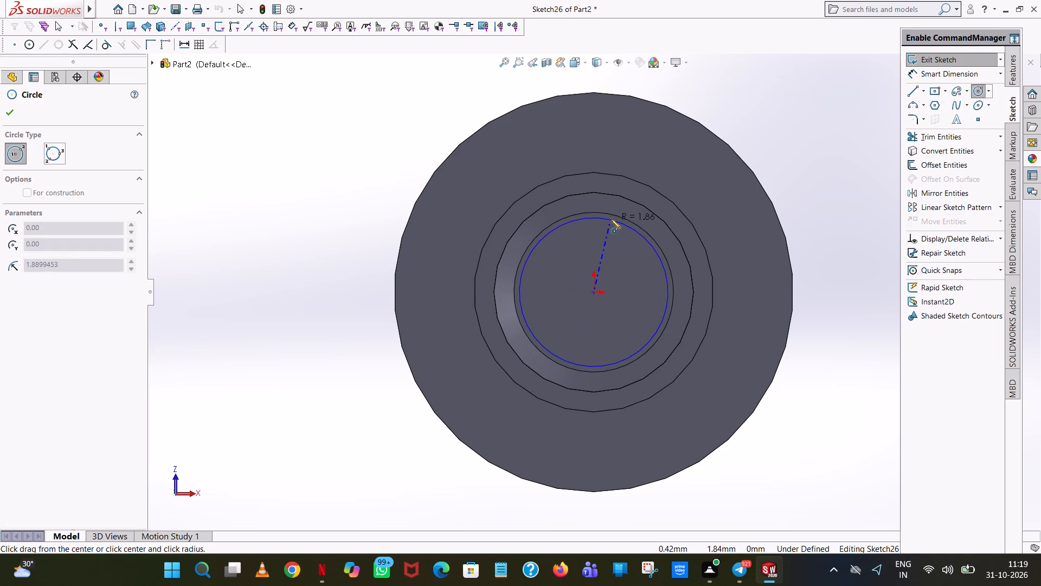
{"action": "left_click", "coordinate": [612, 215]}
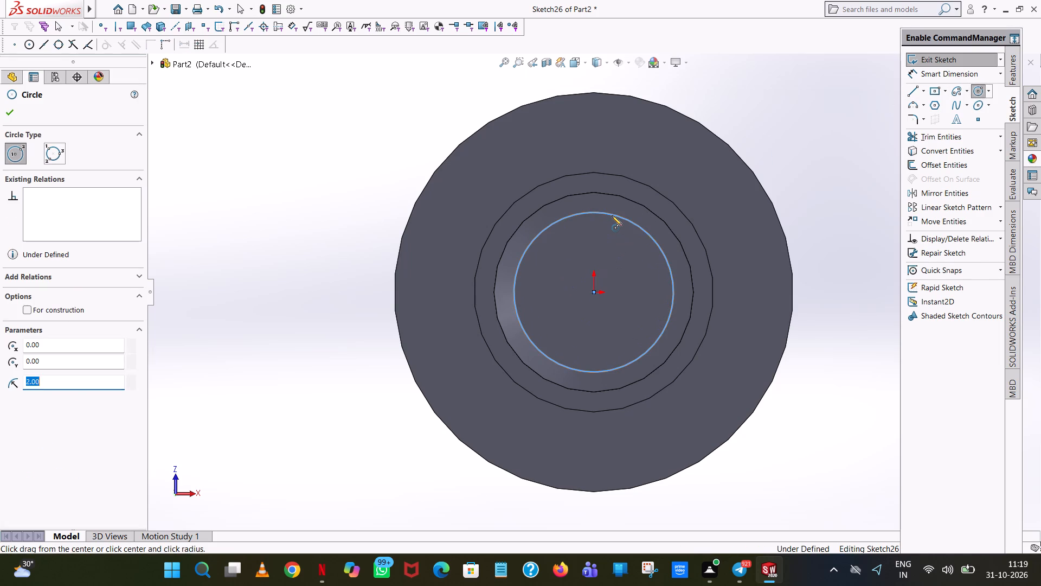
{"action": "right_click", "coordinate": [612, 215]}
{"action": "left_click", "coordinate": [647, 222]}
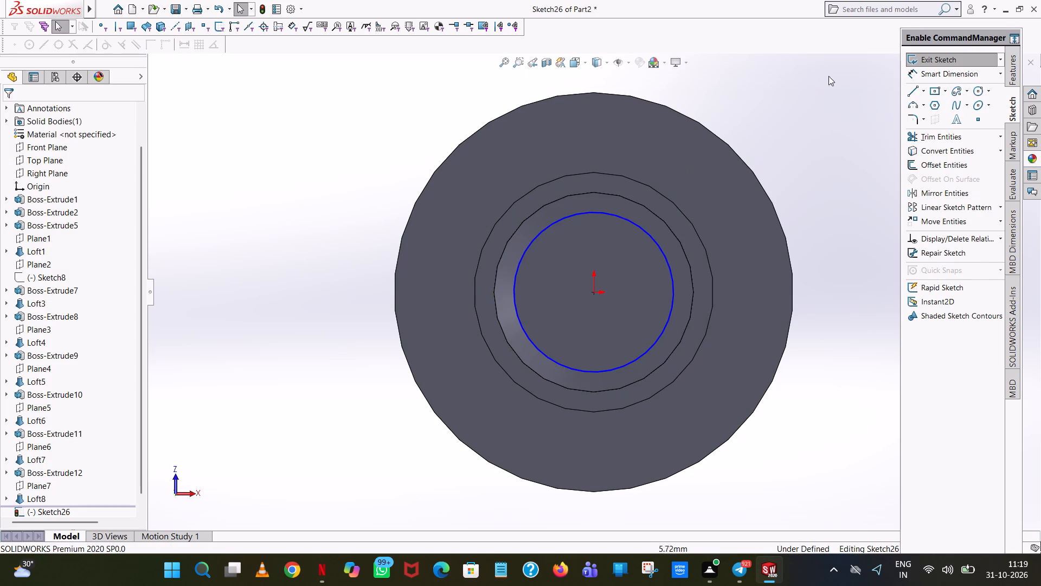
{"action": "left_click", "coordinate": [797, 118]}
Add a 4 mm diameter dimension to the end-face circle.
{"action": "left_click", "coordinate": [965, 73]}
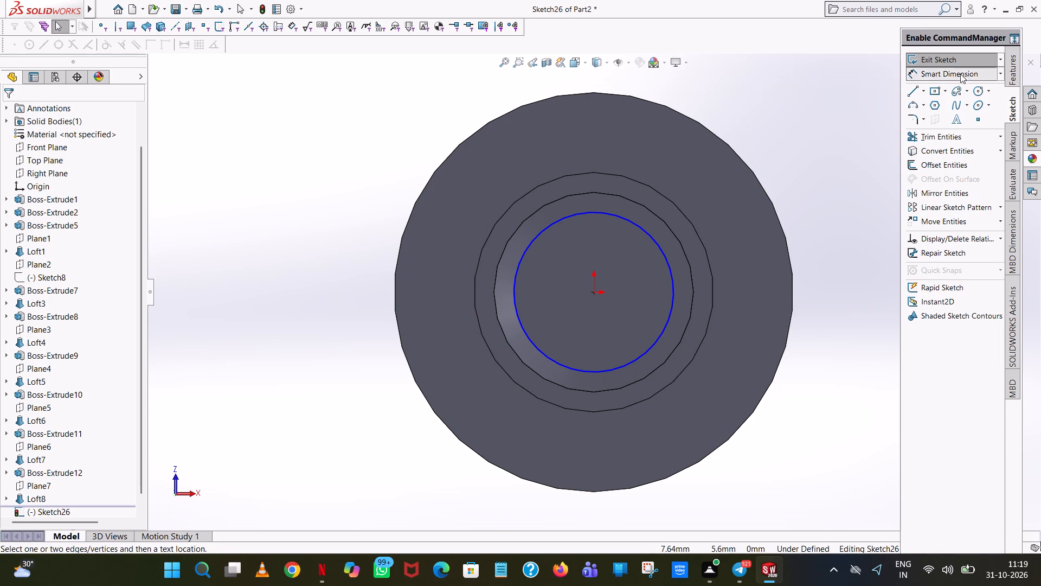
{"action": "left_click", "coordinate": [612, 216]}
{"action": "left_click", "coordinate": [339, 237]}
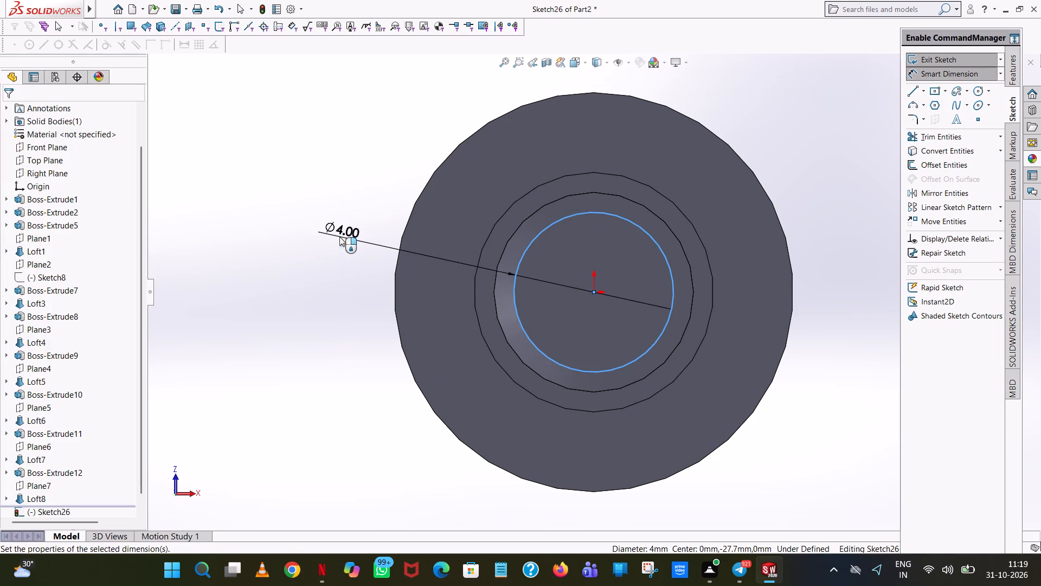
{"action": "left_click", "coordinate": [290, 219]}
{"action": "left_click", "coordinate": [317, 167]}
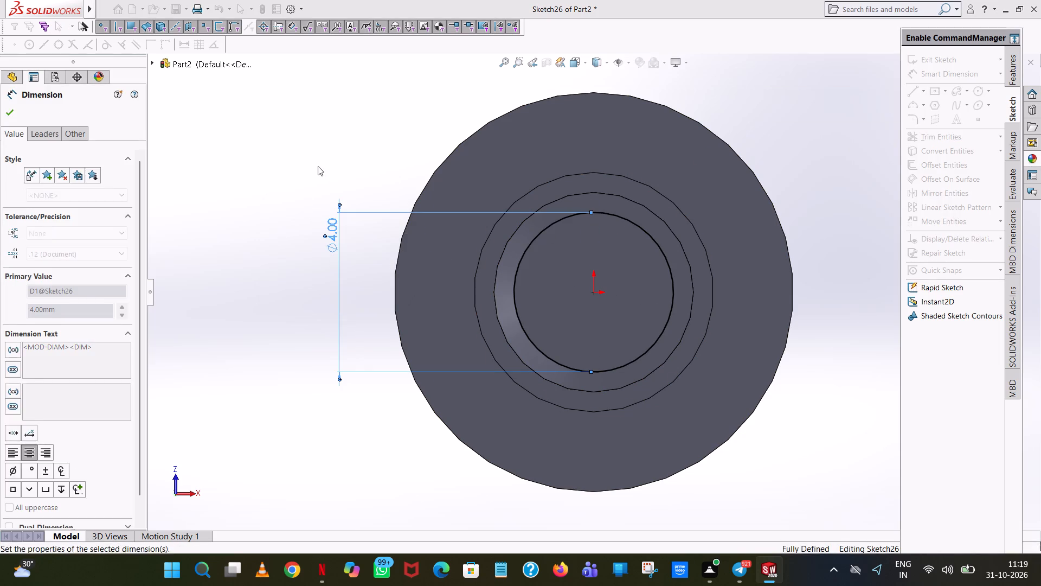
Extrude the 4 mm circle by a blind depth of 0.20 mm, merged with the pin.
{"action": "left_click", "coordinate": [1006, 77]}
{"action": "left_click", "coordinate": [973, 59]}
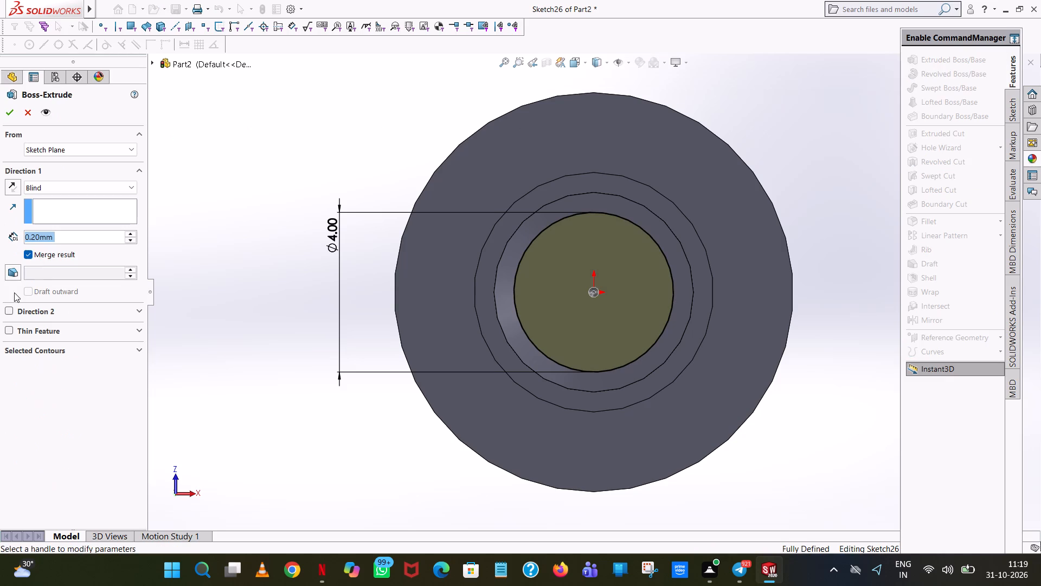
{"action": "left_click", "coordinate": [10, 113]}
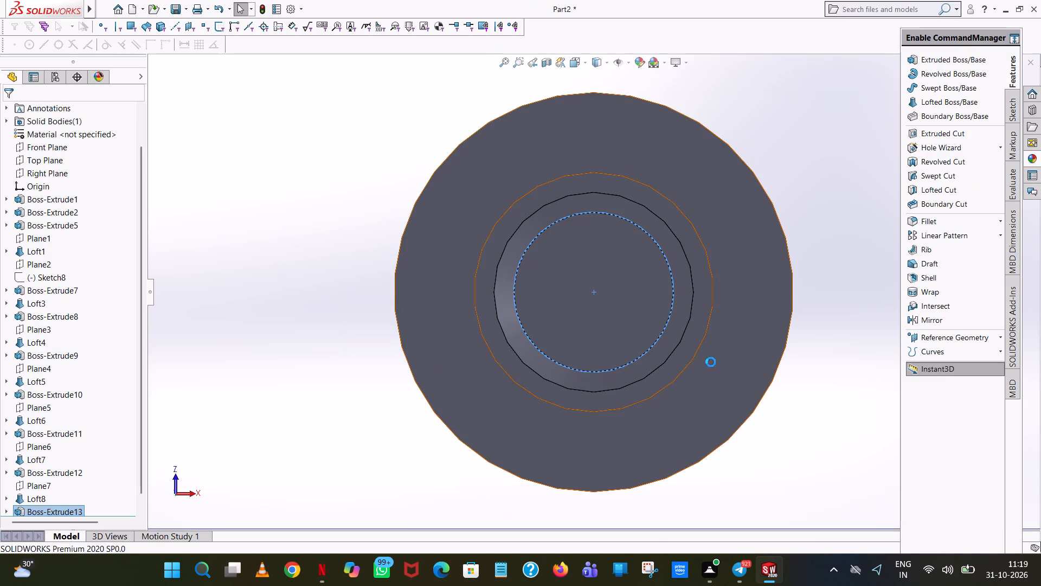
{"action": "left_click", "coordinate": [833, 394]}
Create a reference plane offset outward from the pin's newly extruded end face.
{"action": "middle_click_drag", "start_coordinate": [747, 392], "coordinate": [708, 307]}
{"action": "scroll", "coordinate": [716, 303], "scroll_direction": "up", "scroll_amount": 5}
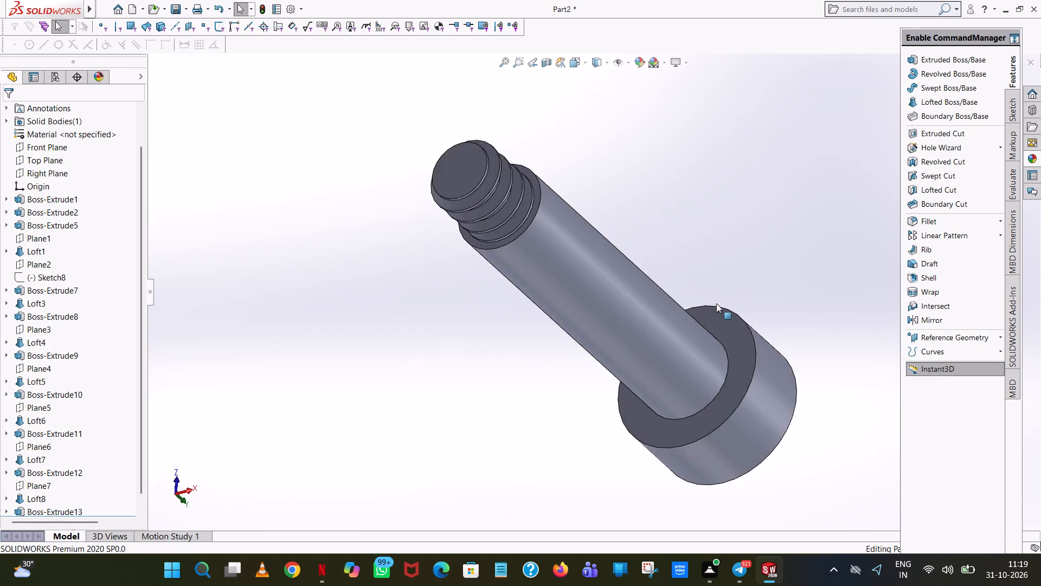
{"action": "middle_click_drag", "start_coordinate": [717, 303], "coordinate": [767, 211]}
{"action": "scroll", "coordinate": [673, 201], "scroll_direction": "up", "scroll_amount": 4}
{"action": "middle_click_drag", "start_coordinate": [673, 200], "coordinate": [723, 117]}
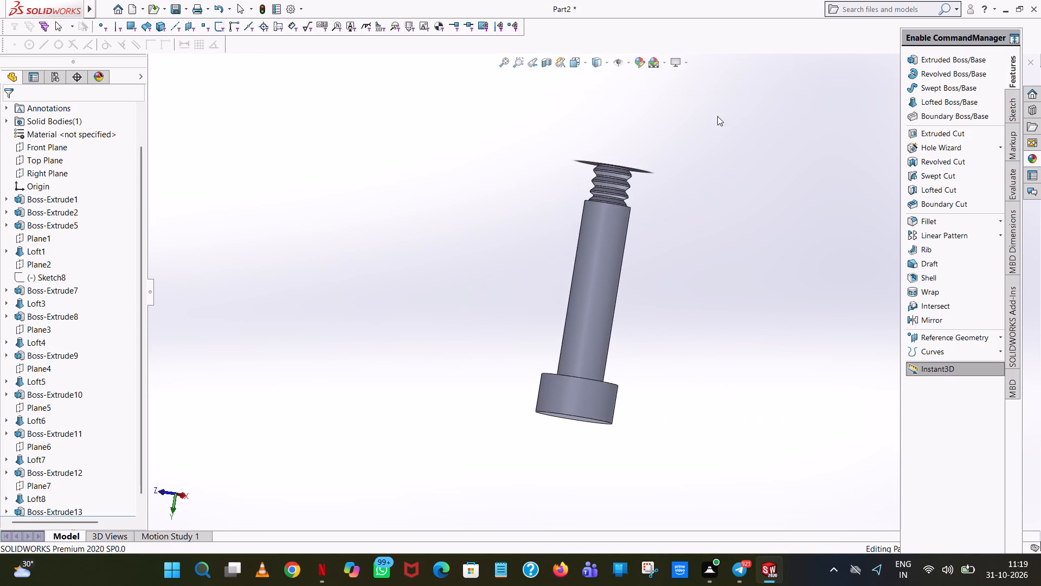
{"action": "scroll", "coordinate": [653, 155], "scroll_direction": "down", "scroll_amount": 7}
{"action": "scroll", "coordinate": [505, 313], "scroll_direction": "down", "scroll_amount": 7}
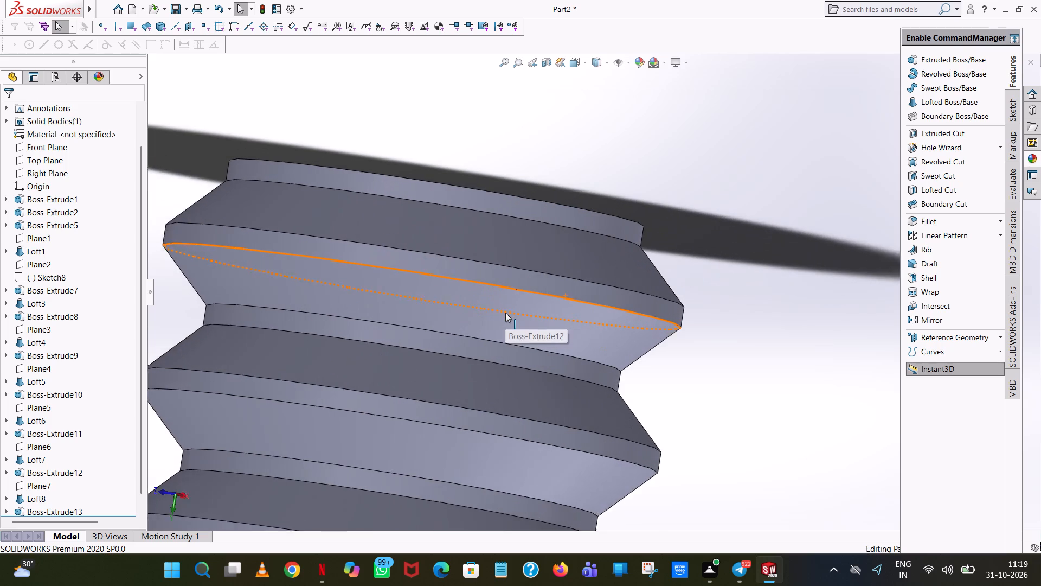
{"action": "scroll", "coordinate": [505, 313], "scroll_direction": "down", "scroll_amount": 1}
{"action": "scroll", "coordinate": [505, 313], "scroll_direction": "up", "scroll_amount": 3}
{"action": "scroll", "coordinate": [304, 267], "scroll_direction": "up", "scroll_amount": 1}
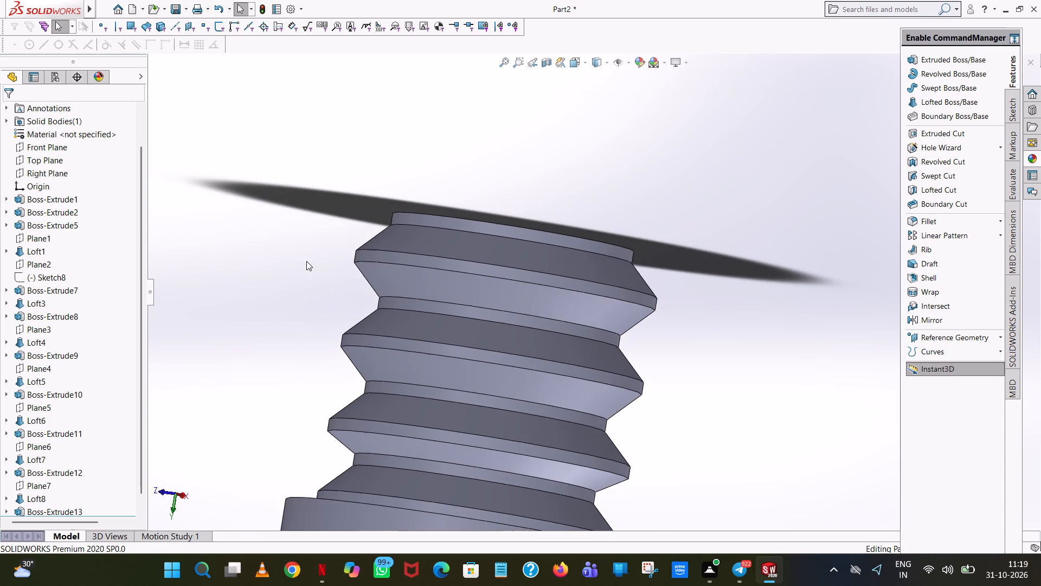
{"action": "middle_click_drag", "start_coordinate": [311, 257], "coordinate": [383, 328]}
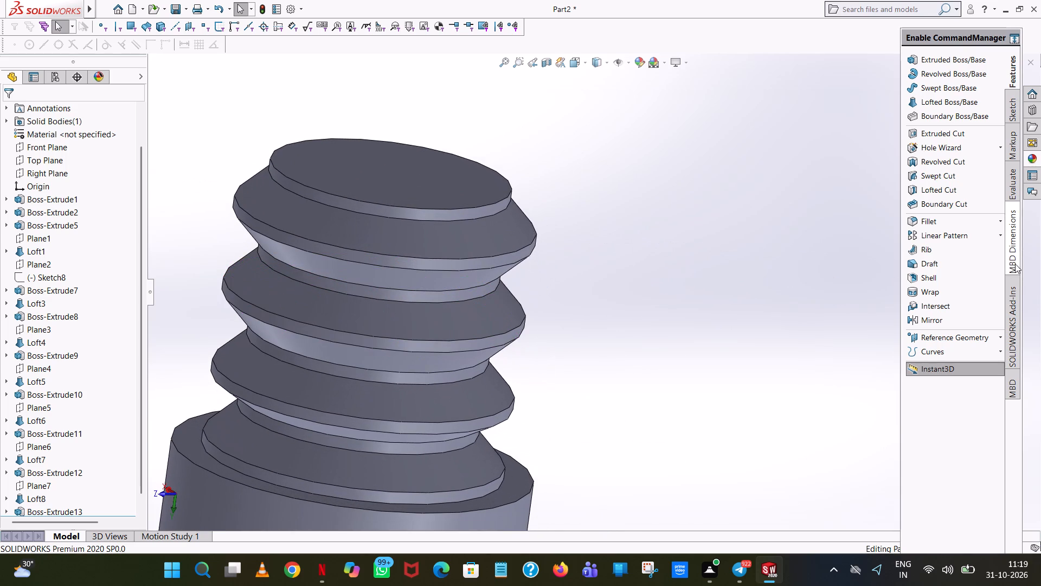
{"action": "left_click", "coordinate": [975, 337]}
{"action": "left_click", "coordinate": [942, 332]}
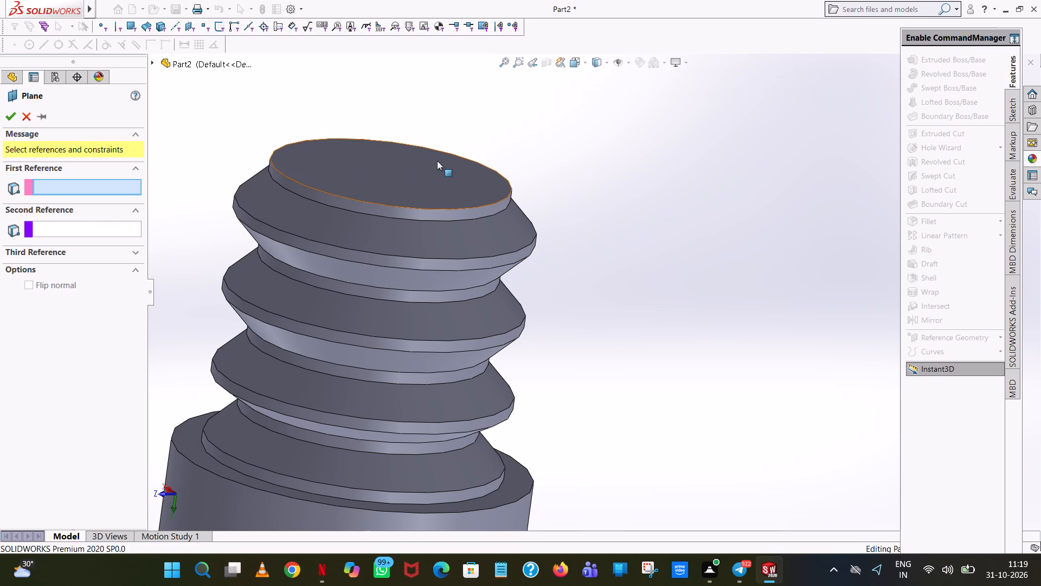
{"action": "left_click", "coordinate": [407, 180]}
{"action": "left_click", "coordinate": [5, 119]}
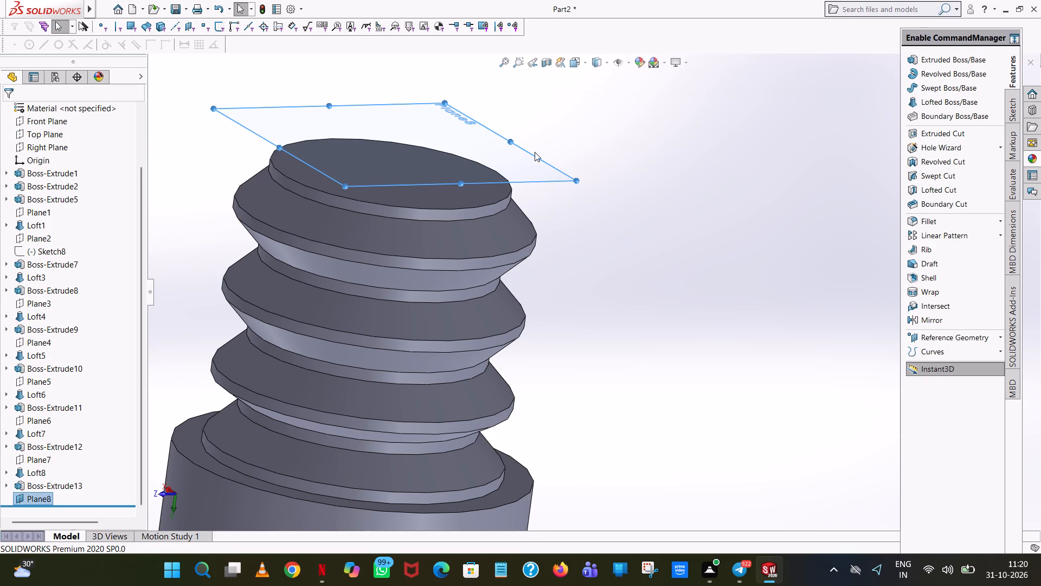
Start a sketch on Plane8 and view it face-on.
{"action": "right_click", "coordinate": [35, 497]}
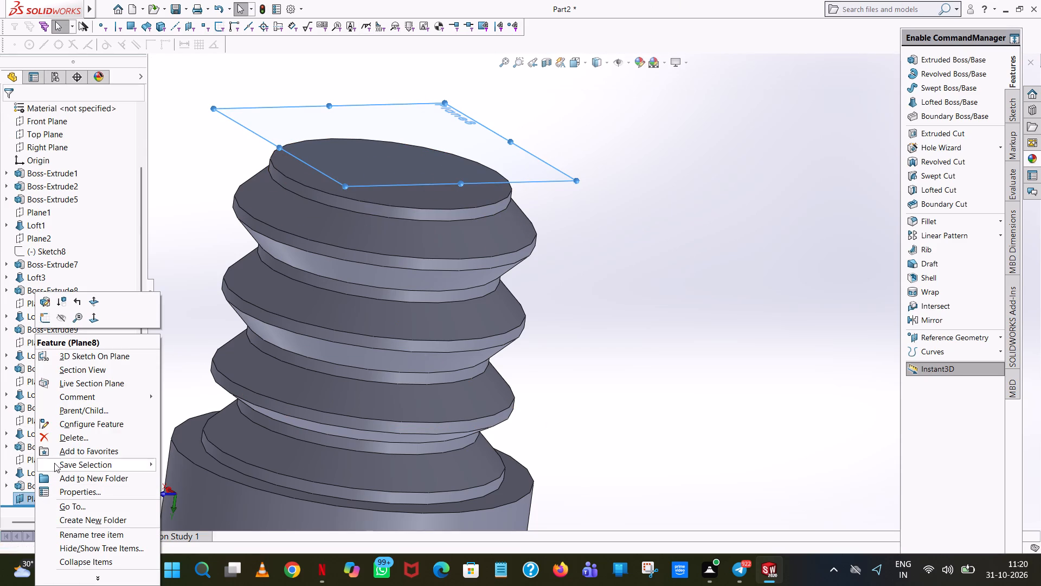
{"action": "left_click", "coordinate": [46, 313]}
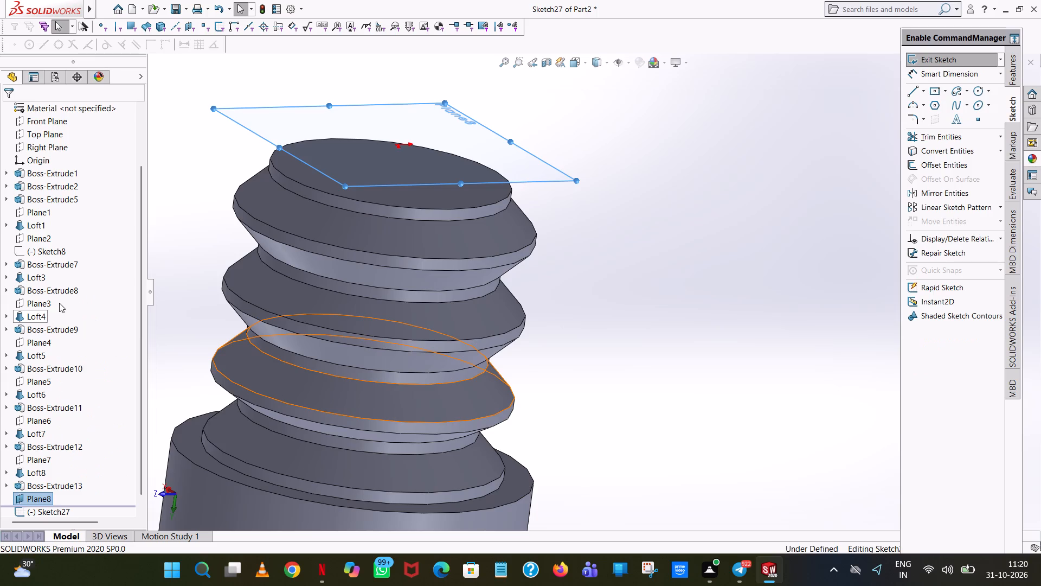
{"action": "left_click", "coordinate": [587, 58]}
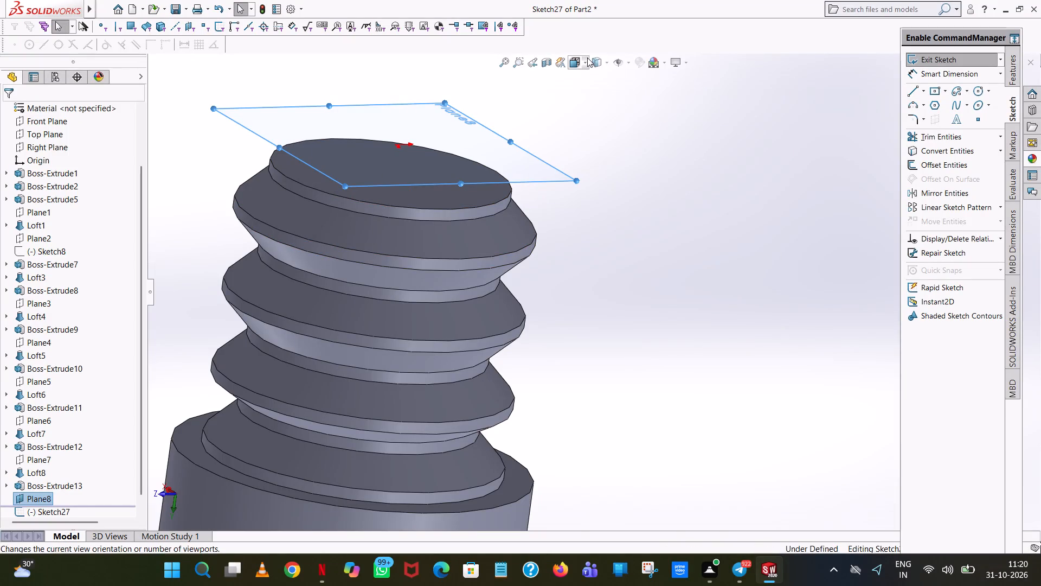
{"action": "left_click", "coordinate": [633, 118]}
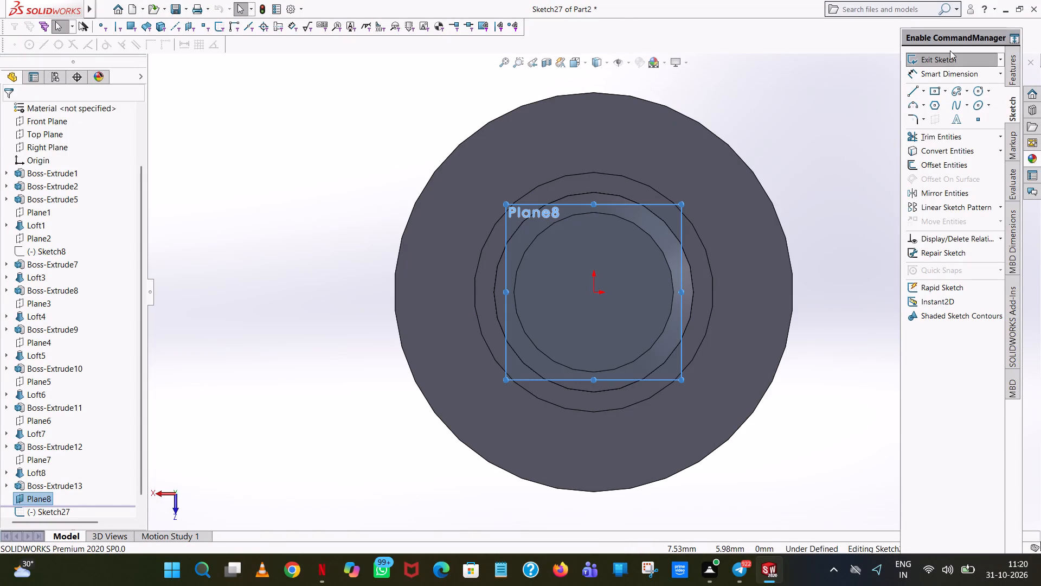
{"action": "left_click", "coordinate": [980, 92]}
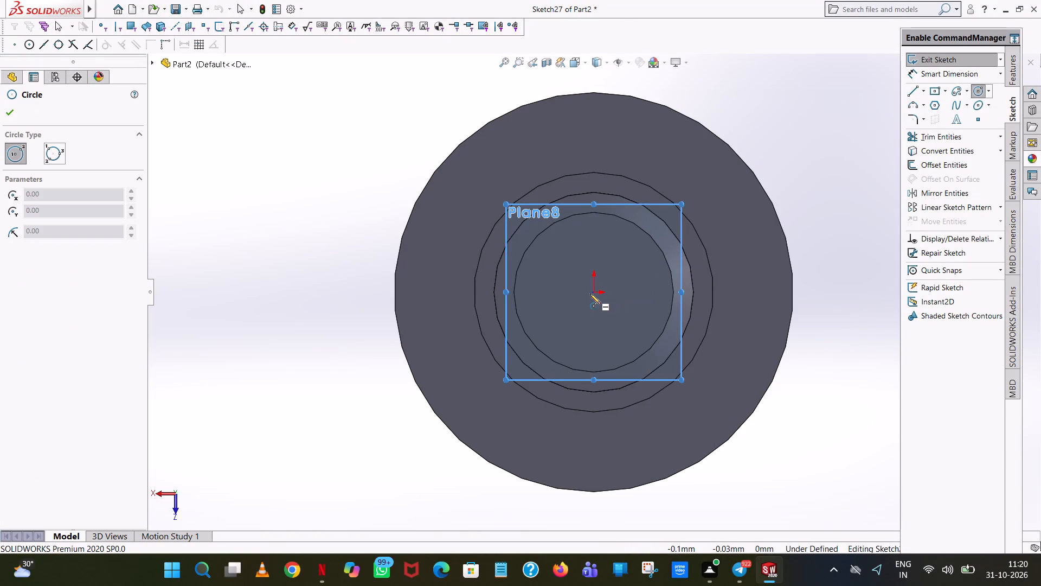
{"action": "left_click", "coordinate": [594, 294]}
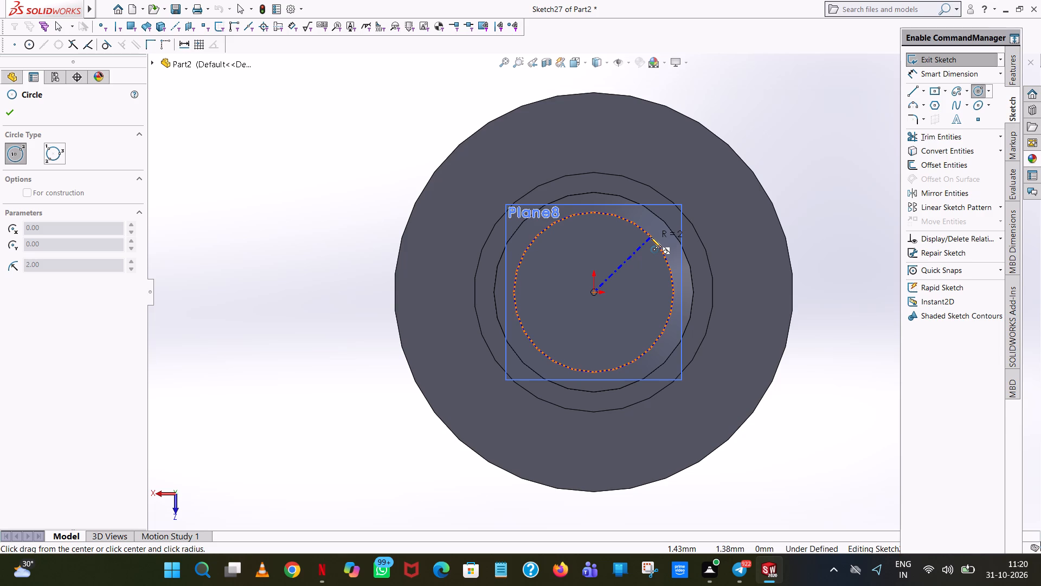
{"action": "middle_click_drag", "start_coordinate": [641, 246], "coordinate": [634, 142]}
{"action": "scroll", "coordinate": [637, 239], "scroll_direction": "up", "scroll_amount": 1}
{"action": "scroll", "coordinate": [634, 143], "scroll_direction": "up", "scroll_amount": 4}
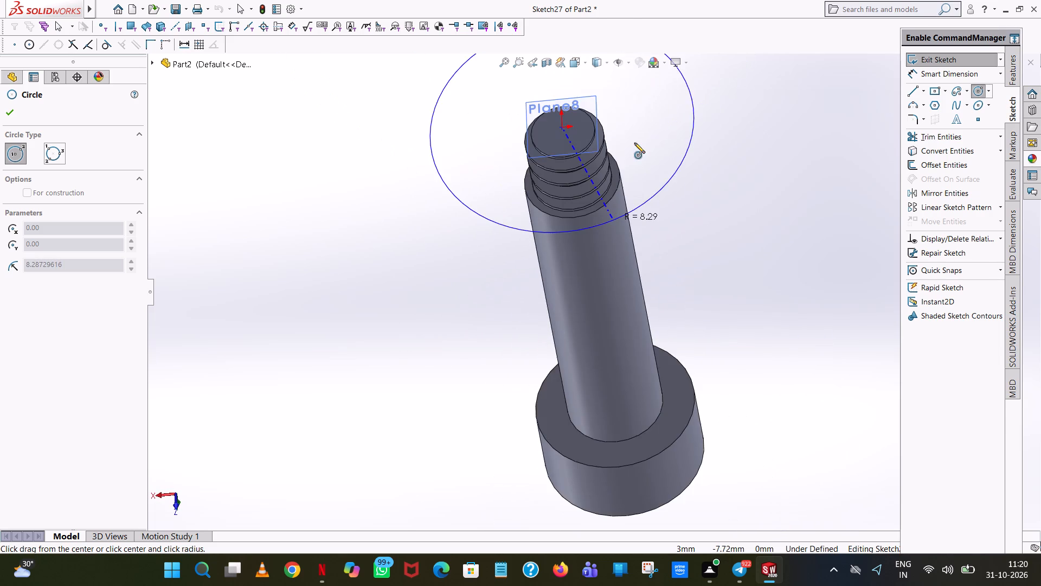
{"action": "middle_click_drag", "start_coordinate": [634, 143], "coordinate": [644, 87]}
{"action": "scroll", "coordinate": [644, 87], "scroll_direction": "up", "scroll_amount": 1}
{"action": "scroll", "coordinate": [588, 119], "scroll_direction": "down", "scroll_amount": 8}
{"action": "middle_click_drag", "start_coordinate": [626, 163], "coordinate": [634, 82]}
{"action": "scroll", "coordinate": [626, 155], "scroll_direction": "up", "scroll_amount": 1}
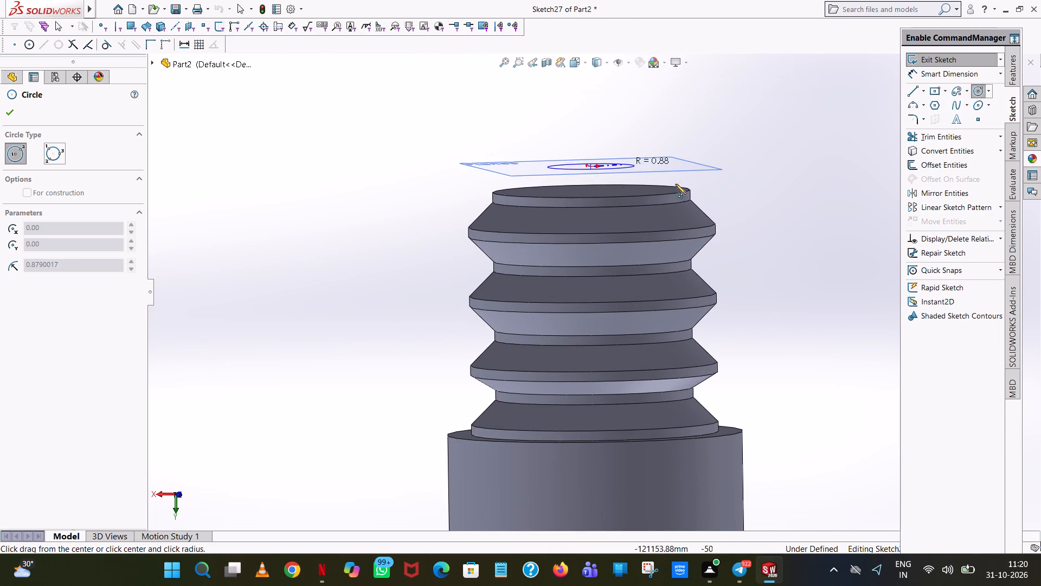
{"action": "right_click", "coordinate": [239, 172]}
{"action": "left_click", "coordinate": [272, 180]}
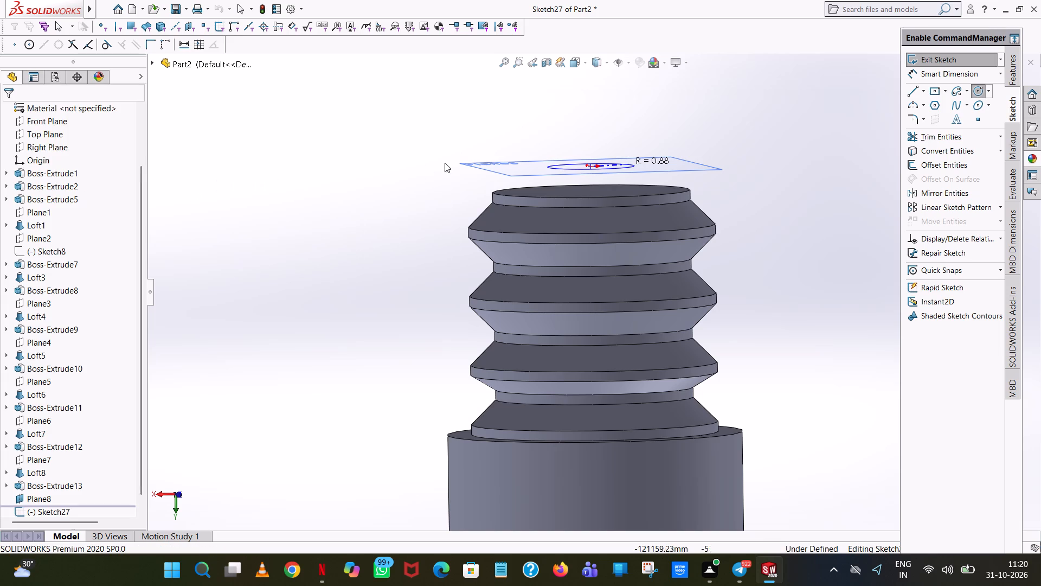
Draw an origin-centred circle on Plane8 and set its radius to 2.5 mm.
{"action": "left_click", "coordinate": [979, 92]}
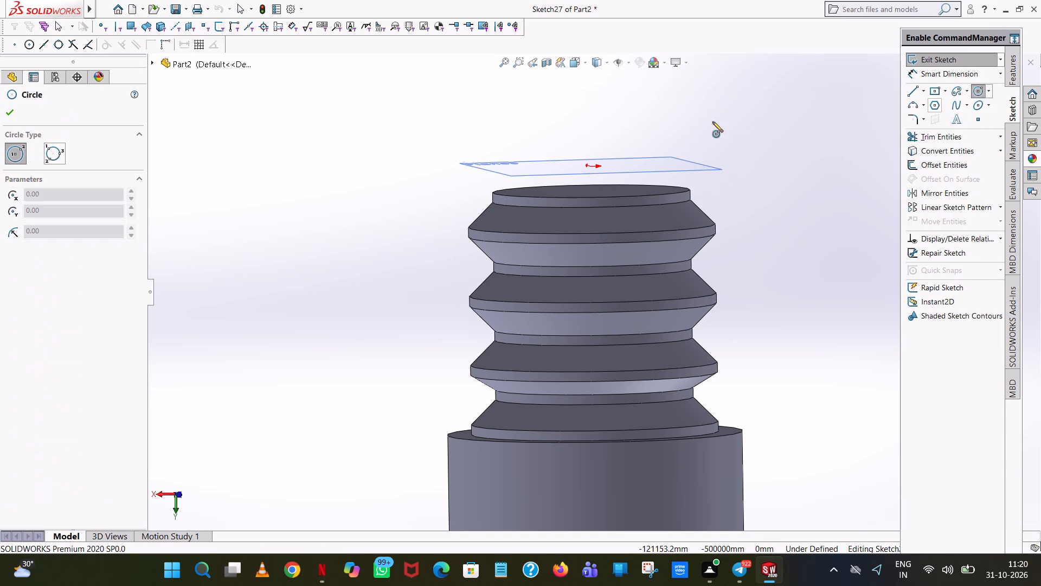
{"action": "middle_click_drag", "start_coordinate": [690, 140], "coordinate": [689, 249]}
{"action": "scroll", "coordinate": [599, 110], "scroll_direction": "down", "scroll_amount": 1}
{"action": "middle_click_drag", "start_coordinate": [599, 110], "coordinate": [612, 212]}
{"action": "scroll", "coordinate": [612, 205], "scroll_direction": "down", "scroll_amount": 1}
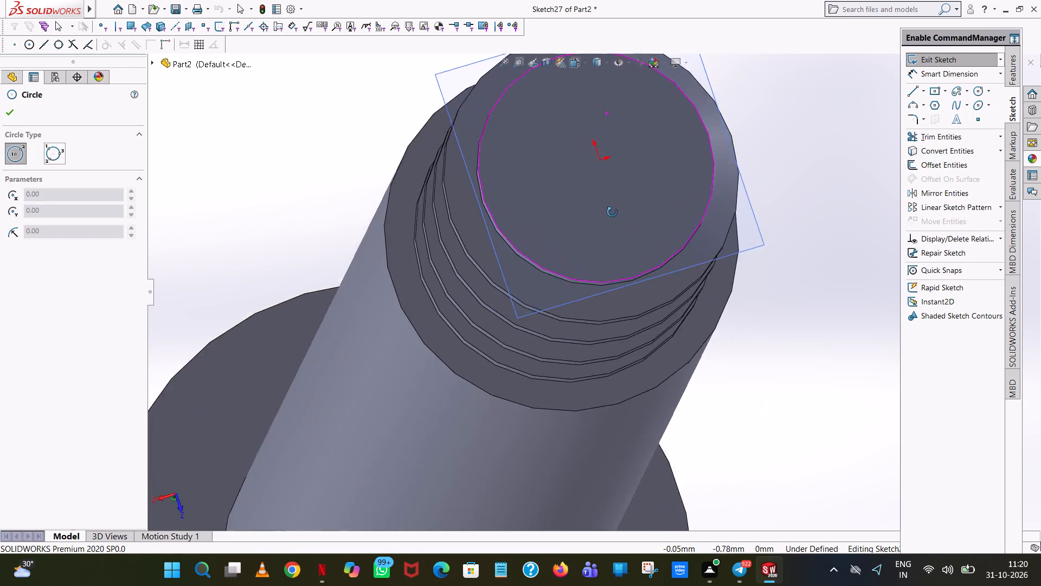
{"action": "middle_click_drag", "start_coordinate": [612, 212], "coordinate": [612, 216]}
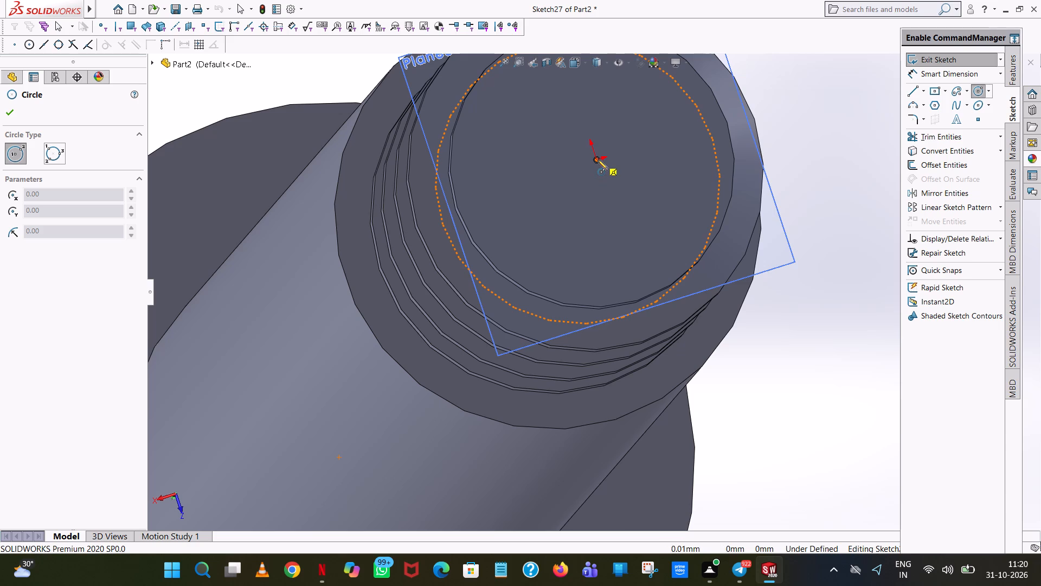
{"action": "left_click", "coordinate": [597, 160]}
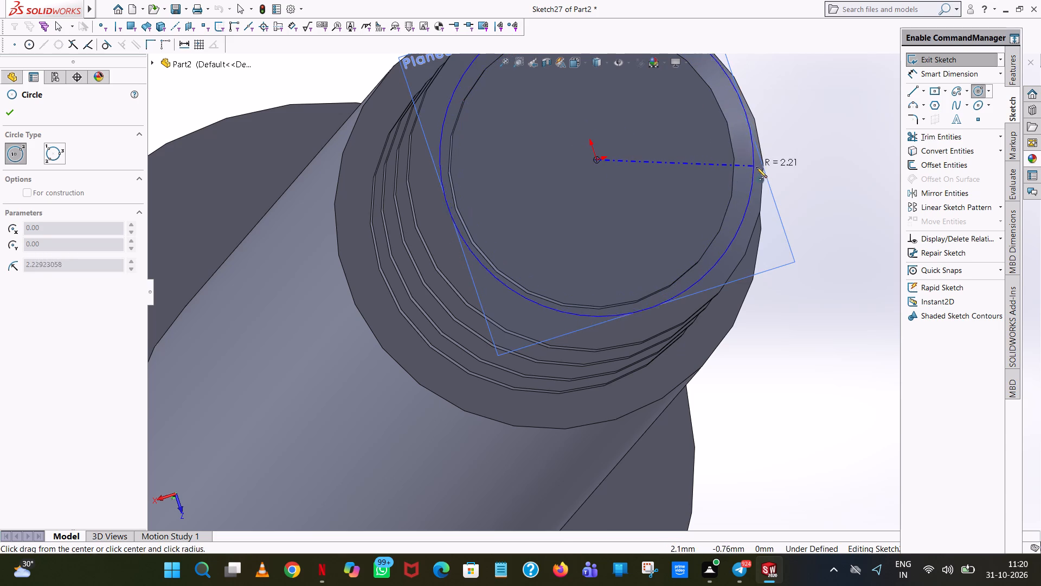
{"action": "left_click", "coordinate": [764, 169]}
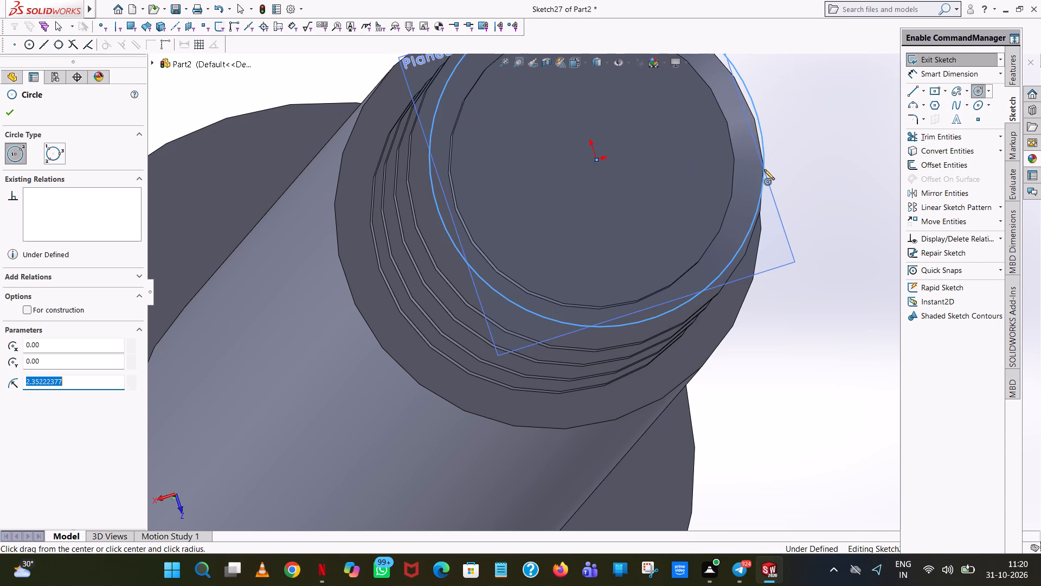
{"action": "type", "text": "2.5"}
{"action": "key", "text": "Return"}
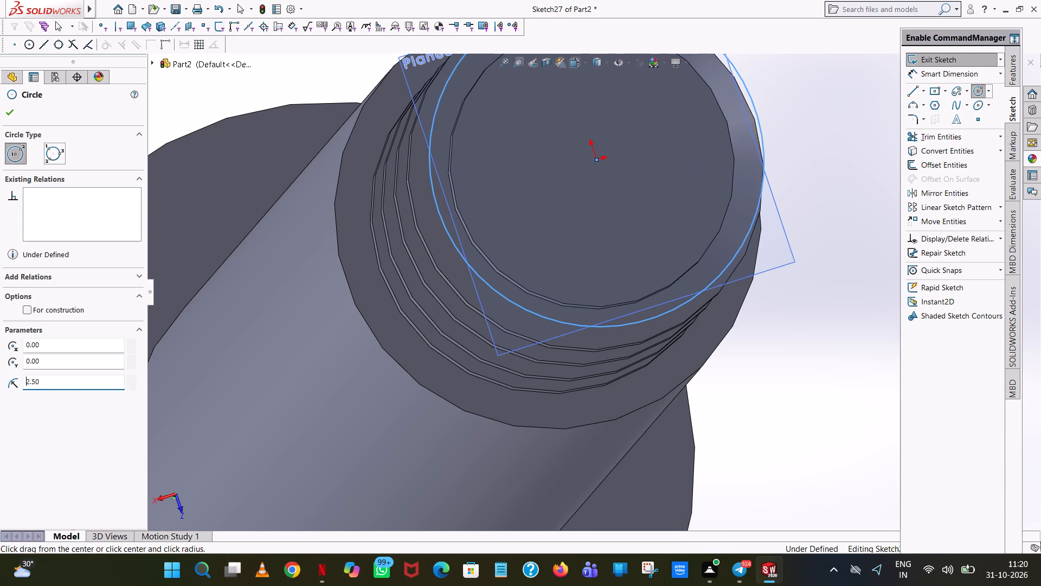
Finish the circle and close the Plane8 sketch.
{"action": "right_click", "coordinate": [764, 169]}
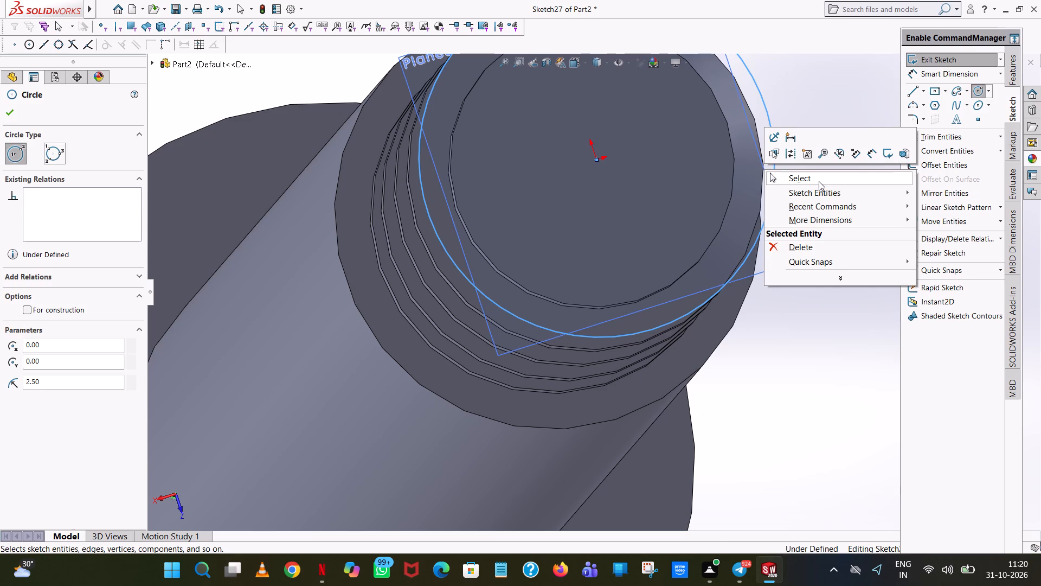
{"action": "left_click", "coordinate": [819, 181]}
{"action": "middle_click_drag", "start_coordinate": [821, 317], "coordinate": [785, 227]}
{"action": "scroll", "coordinate": [379, 253], "scroll_direction": "up", "scroll_amount": 3}
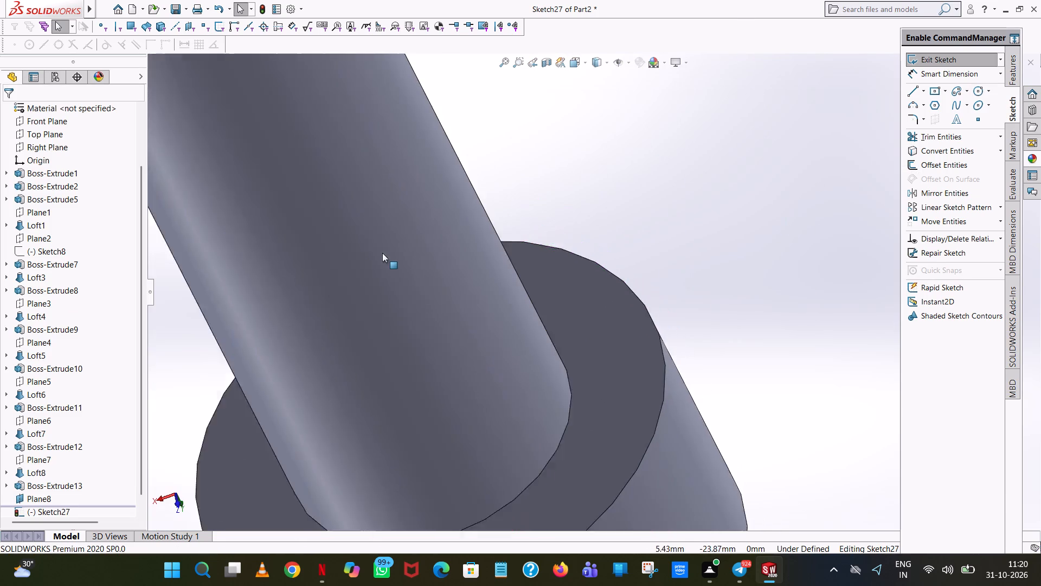
{"action": "scroll", "coordinate": [382, 253], "scroll_direction": "up", "scroll_amount": 4}
{"action": "scroll", "coordinate": [509, 170], "scroll_direction": "up", "scroll_amount": 5}
{"action": "middle_click_drag", "start_coordinate": [510, 170], "coordinate": [548, 55]}
{"action": "scroll", "coordinate": [546, 94], "scroll_direction": "up", "scroll_amount": 1}
{"action": "scroll", "coordinate": [560, 173], "scroll_direction": "down", "scroll_amount": 6}
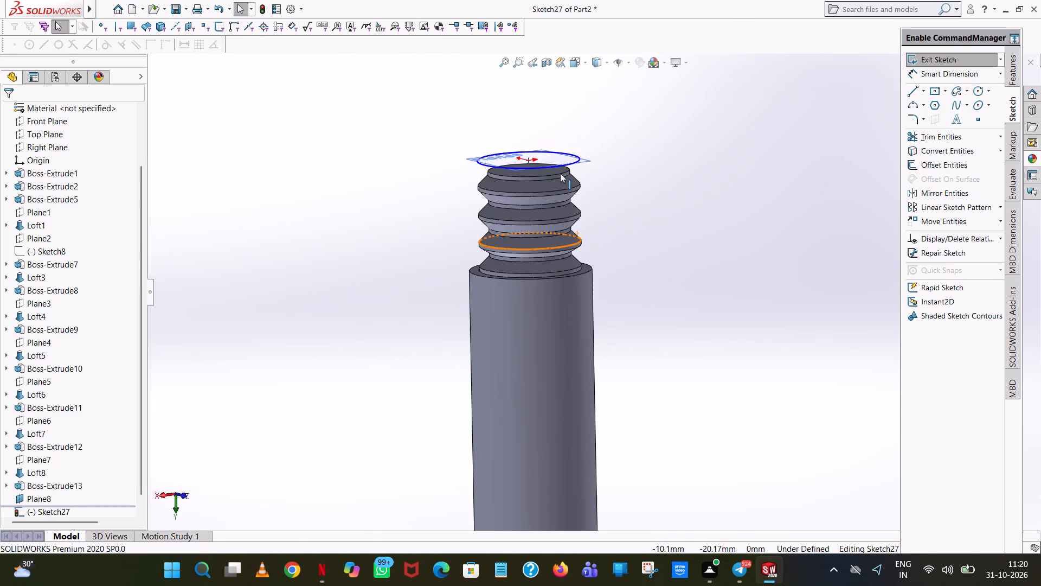
{"action": "middle_click_drag", "start_coordinate": [560, 173], "coordinate": [560, 143]}
{"action": "scroll", "coordinate": [553, 155], "scroll_direction": "down", "scroll_amount": 6}
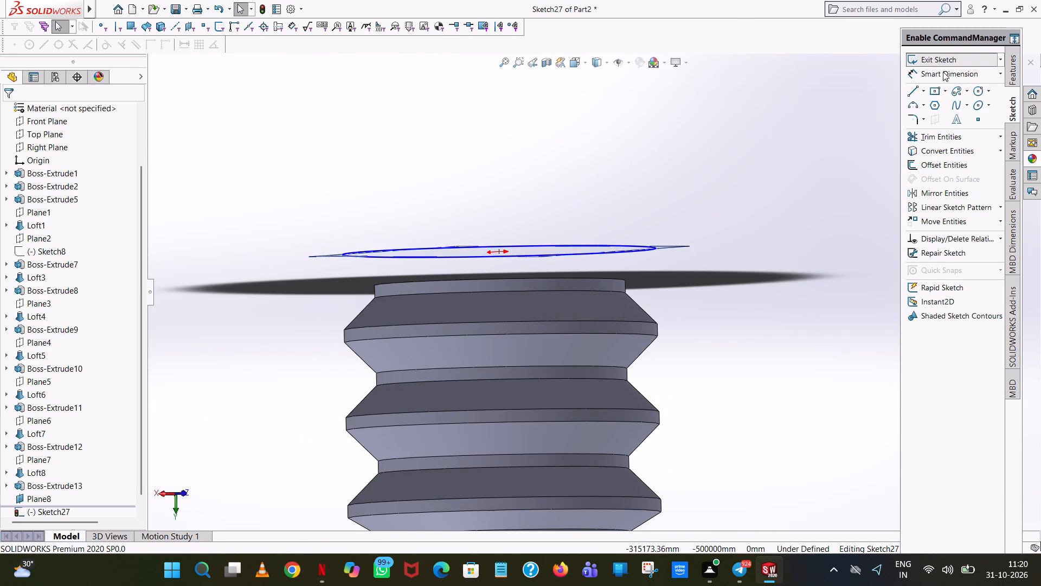
{"action": "left_click", "coordinate": [936, 61]}
{"action": "left_click", "coordinate": [647, 128]}
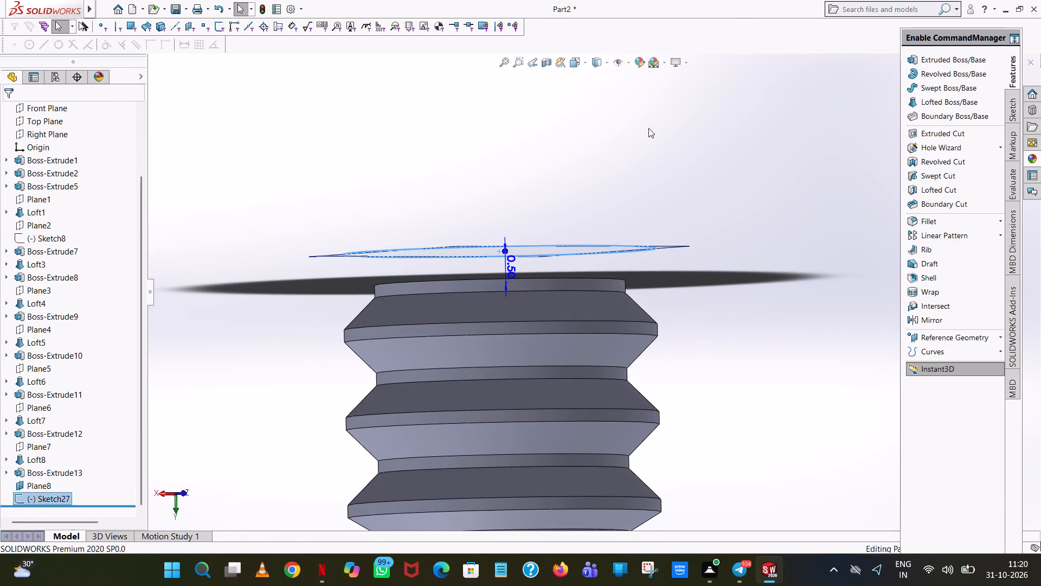
Sketch an origin-centred circle of 2 mm radius on the pin's end face, begun through Extruded Boss/Base.
{"action": "left_click", "coordinate": [955, 60]}
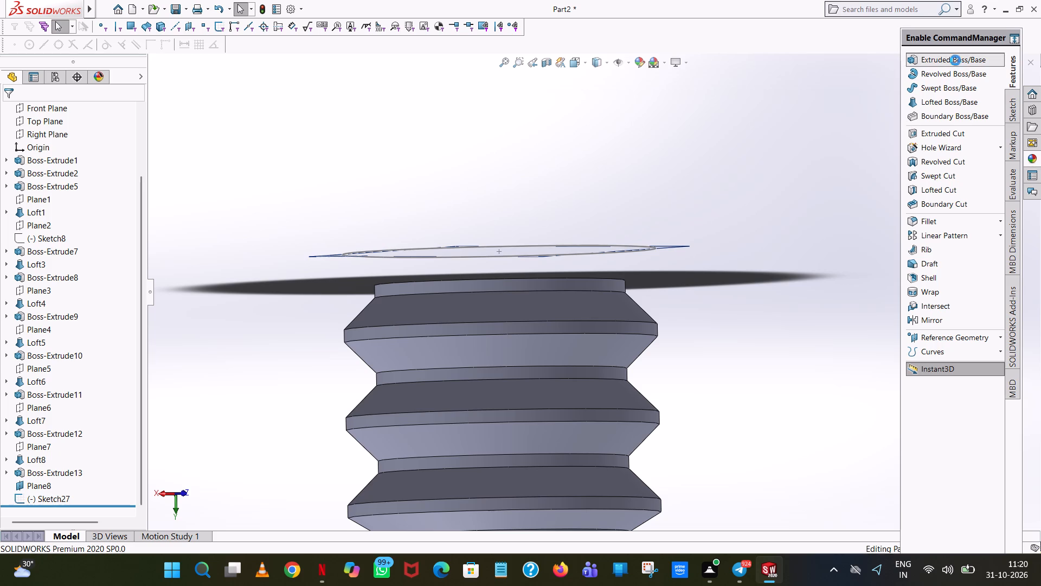
{"action": "middle_click_drag", "start_coordinate": [599, 286], "coordinate": [600, 317]}
{"action": "scroll", "coordinate": [595, 292], "scroll_direction": "down", "scroll_amount": 6}
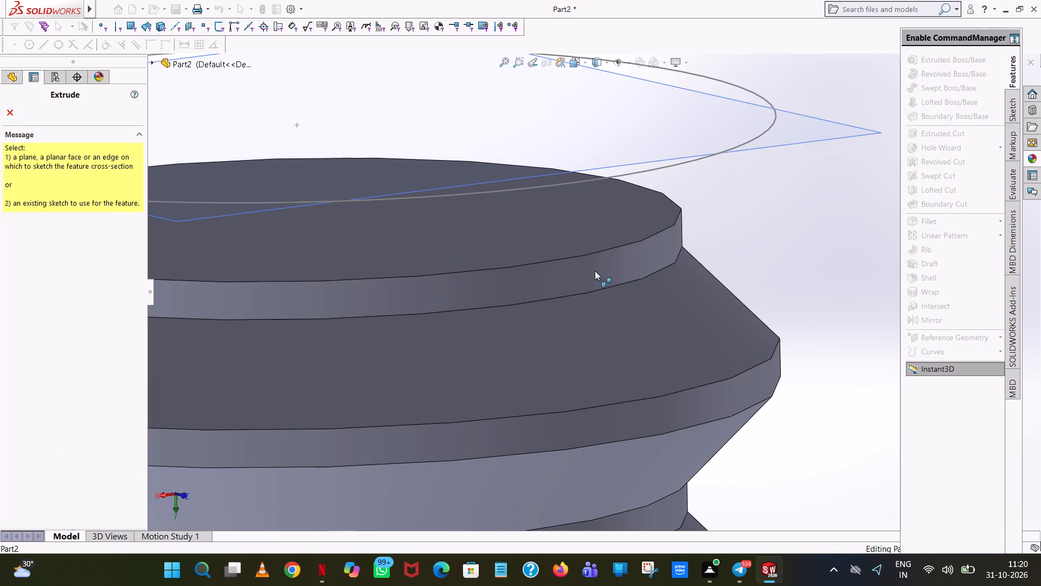
{"action": "left_click", "coordinate": [600, 244]}
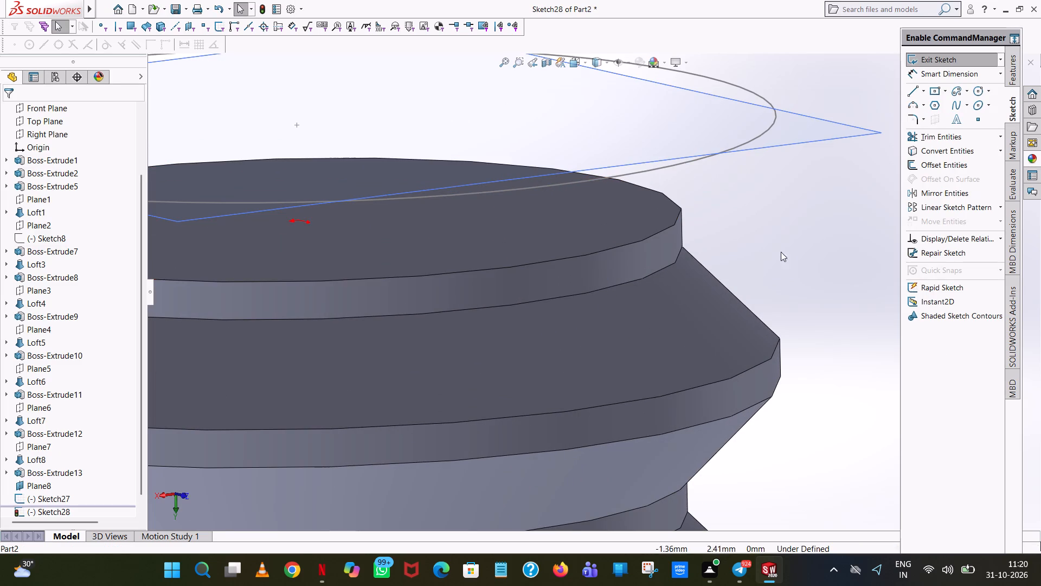
{"action": "left_click", "coordinate": [806, 255]}
{"action": "left_click", "coordinate": [979, 90]}
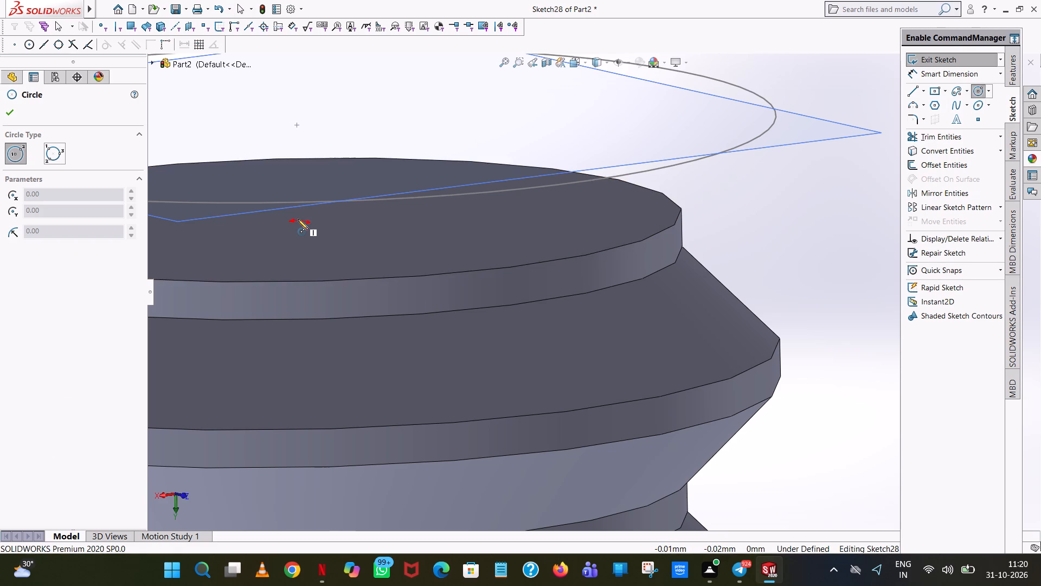
{"action": "middle_click_drag", "start_coordinate": [301, 222], "coordinate": [273, 485]}
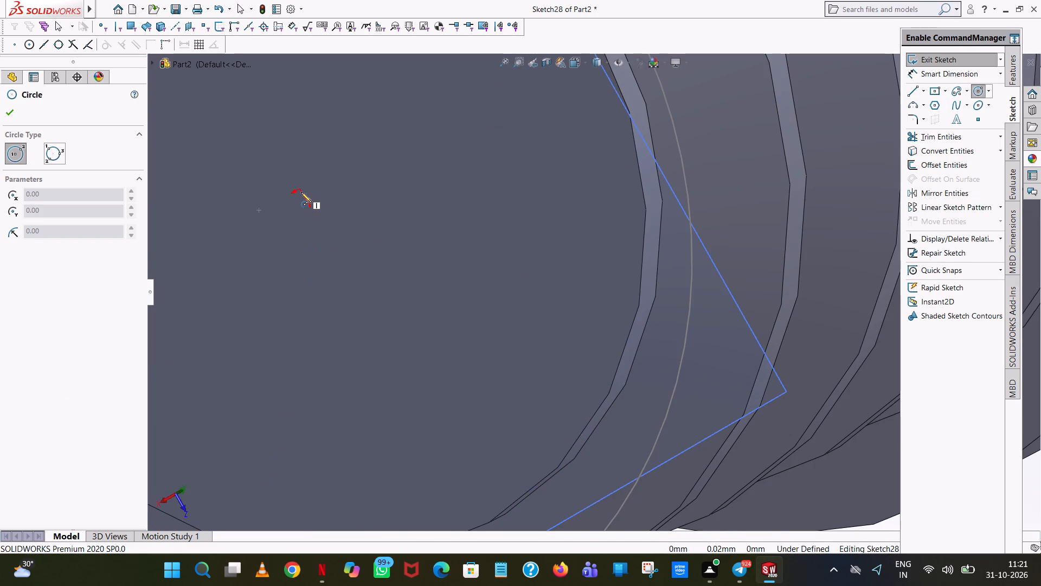
{"action": "left_click", "coordinate": [300, 188]}
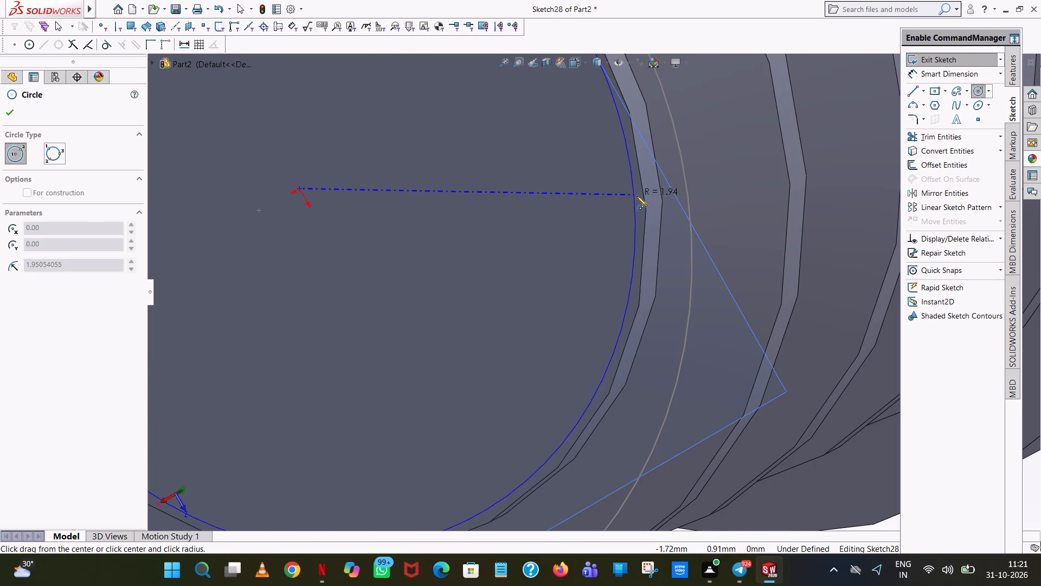
{"action": "middle_click_drag", "start_coordinate": [581, 218], "coordinate": [629, 164]}
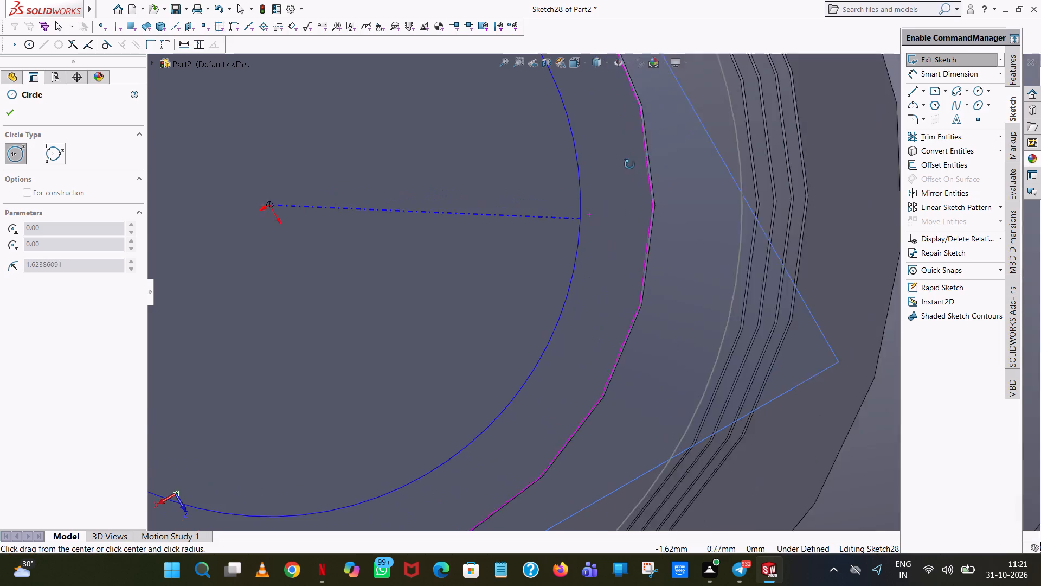
{"action": "middle_click_drag", "start_coordinate": [629, 164], "coordinate": [649, 137]}
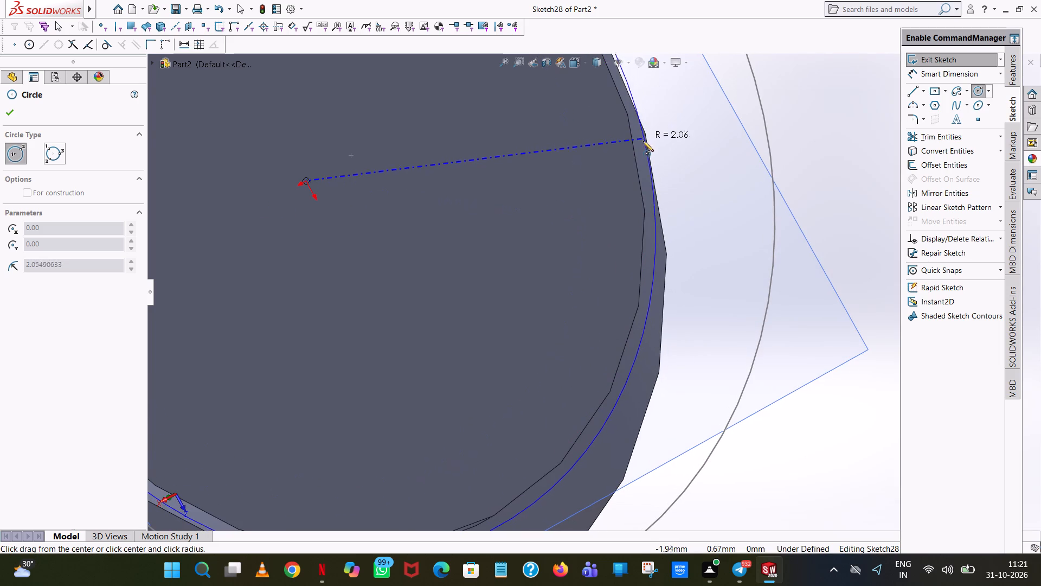
{"action": "left_click", "coordinate": [637, 152]}
{"action": "right_click", "coordinate": [637, 152]}
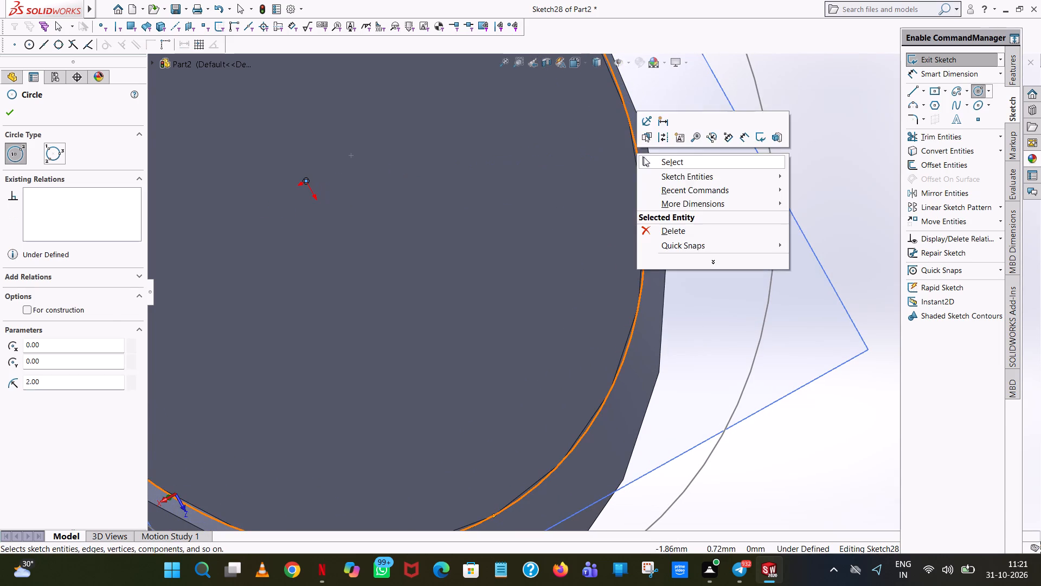
{"action": "left_click", "coordinate": [659, 163]}
Examine the new end-face circle and its spacing from the Plane8 circle in side view.
{"action": "scroll", "coordinate": [635, 254], "scroll_direction": "up", "scroll_amount": 7}
{"action": "middle_click_drag", "start_coordinate": [586, 320], "coordinate": [542, 100]}
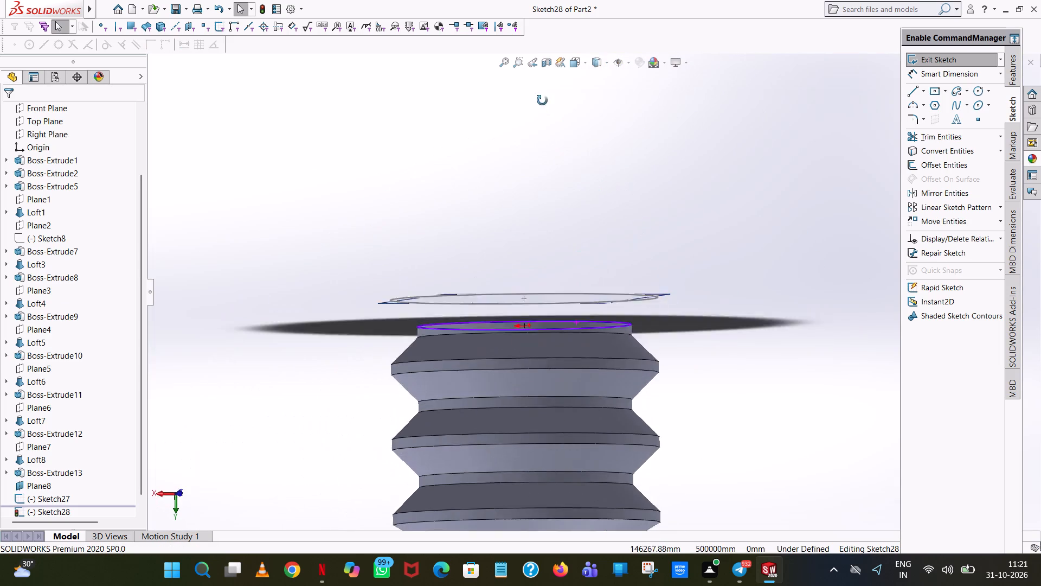
{"action": "middle_click_drag", "start_coordinate": [542, 100], "coordinate": [544, 130]}
{"action": "scroll", "coordinate": [544, 130], "scroll_direction": "up", "scroll_amount": 2}
{"action": "left_click", "coordinate": [709, 224]}
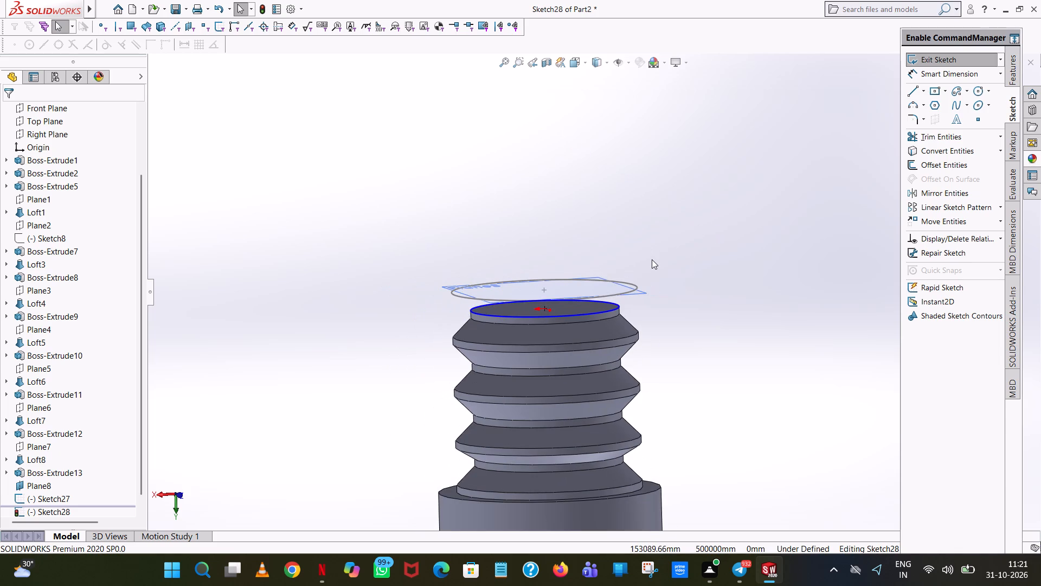
{"action": "scroll", "coordinate": [652, 259], "scroll_direction": "down", "scroll_amount": 5}
{"action": "middle_click_drag", "start_coordinate": [639, 265], "coordinate": [636, 245]}
{"action": "scroll", "coordinate": [668, 236], "scroll_direction": "up", "scroll_amount": 1}
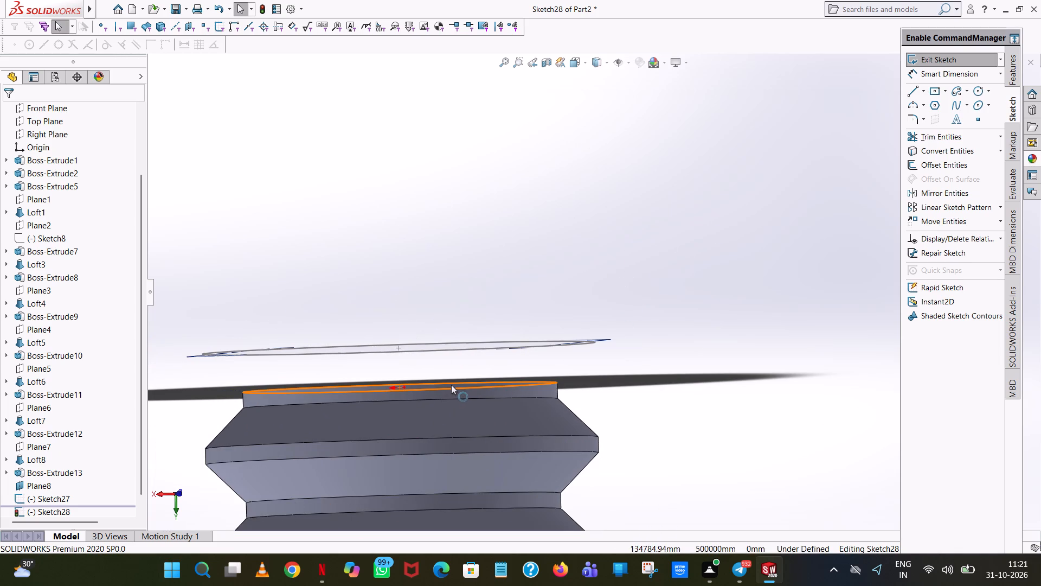
{"action": "left_click", "coordinate": [452, 385]}
{"action": "left_click", "coordinate": [307, 209]}
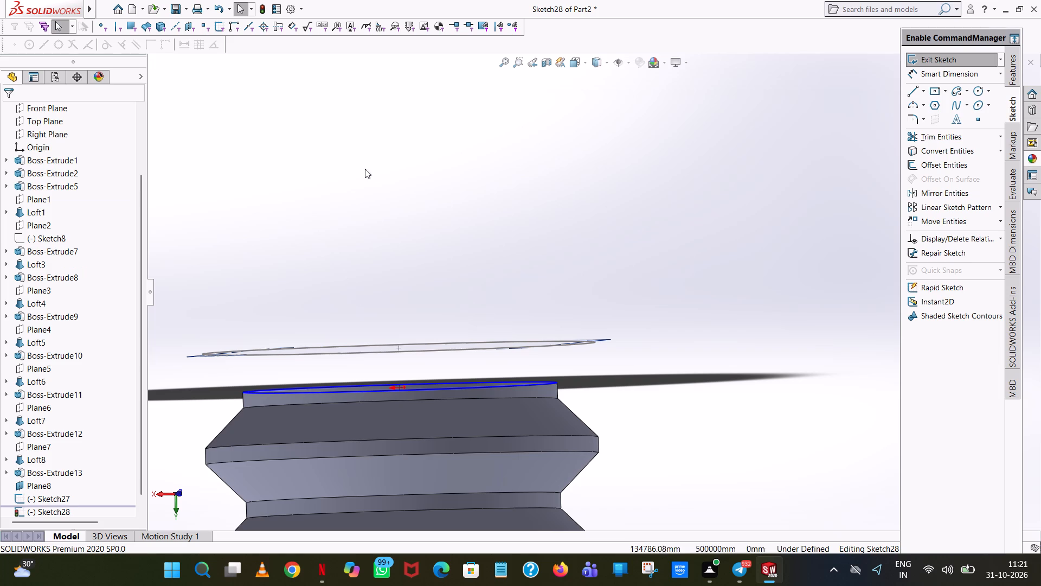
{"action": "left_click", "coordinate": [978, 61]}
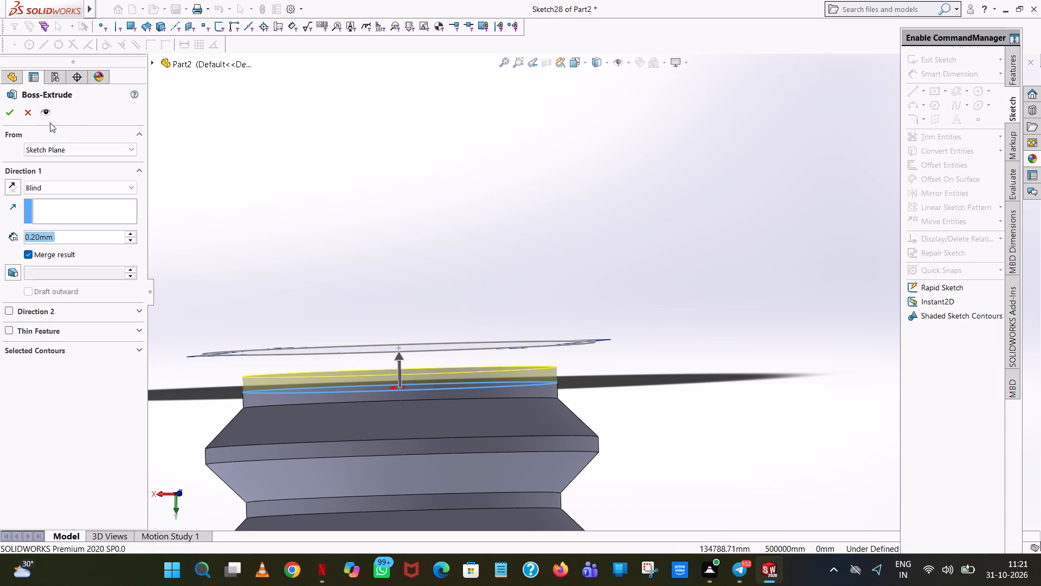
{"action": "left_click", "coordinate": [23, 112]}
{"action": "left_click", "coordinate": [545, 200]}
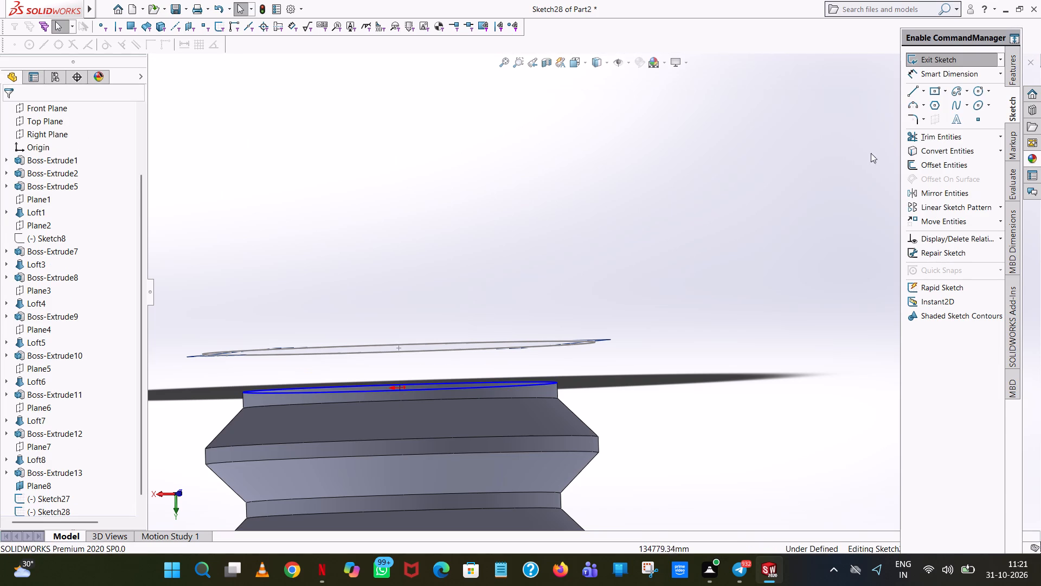
Close the end-face sketch and loft its circle to the Plane8 circle, aligning the connector points on the same side and merging the result.
{"action": "left_click", "coordinate": [940, 59]}
{"action": "left_click", "coordinate": [600, 154]}
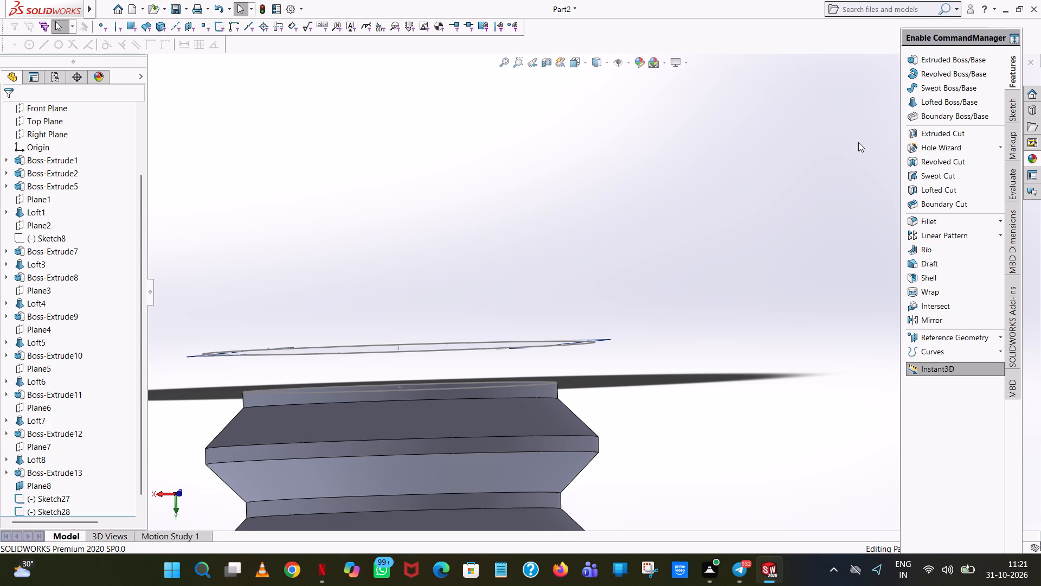
{"action": "left_click", "coordinate": [946, 100]}
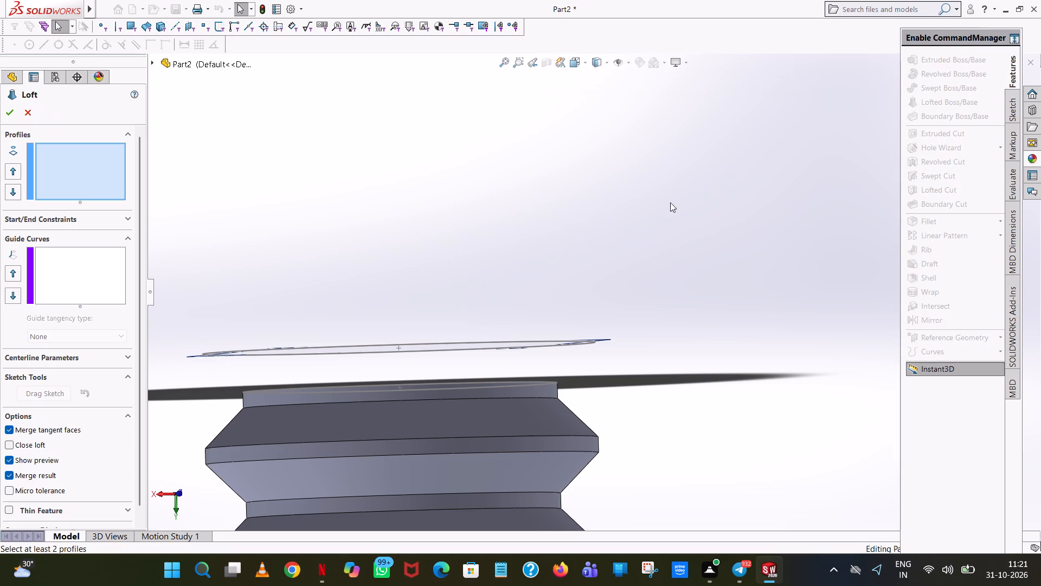
{"action": "left_click", "coordinate": [548, 384]}
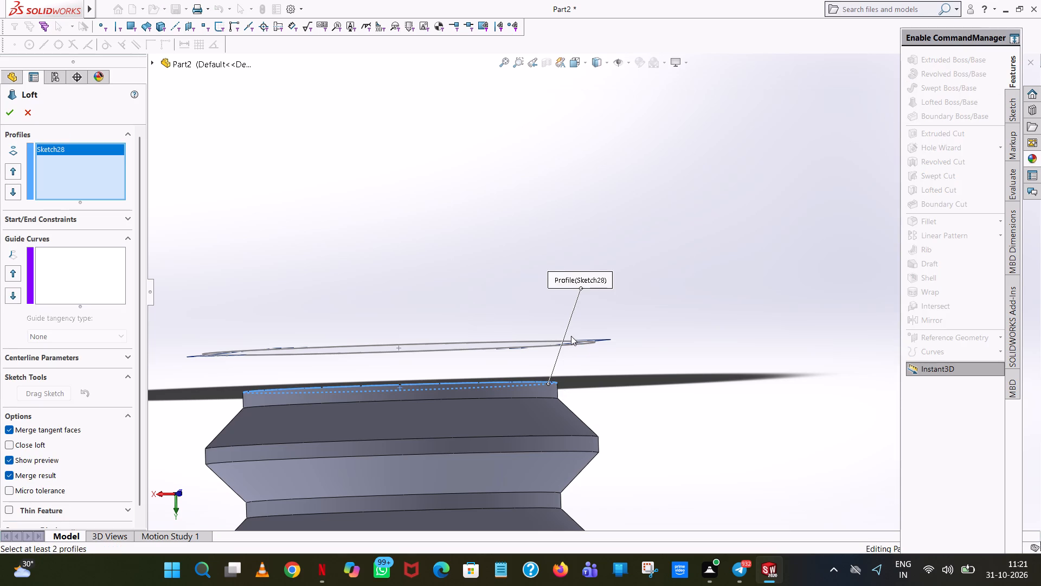
{"action": "left_click", "coordinate": [573, 342]}
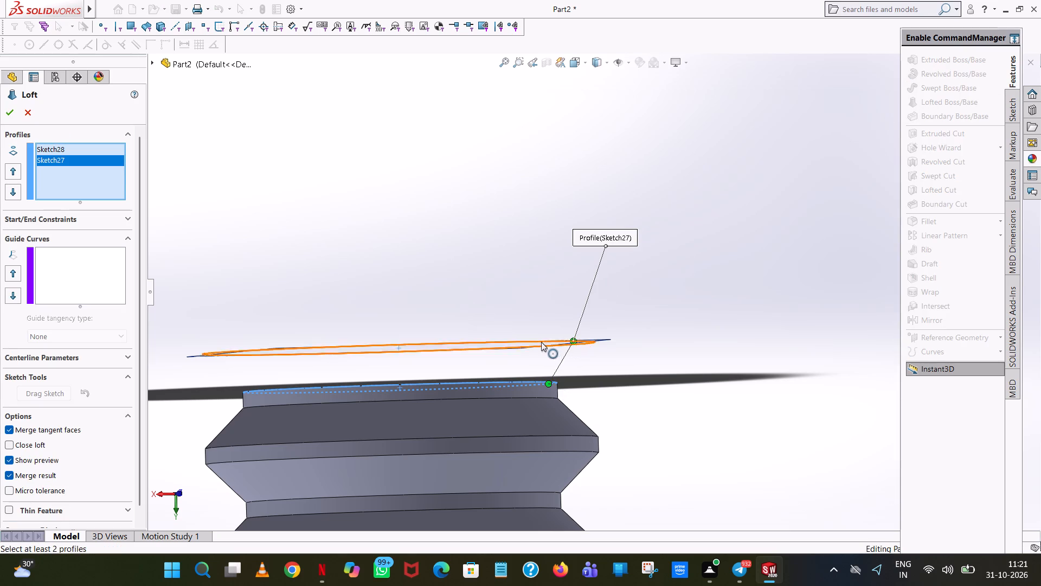
{"action": "left_click", "coordinate": [530, 344]}
{"action": "left_click", "coordinate": [512, 347]}
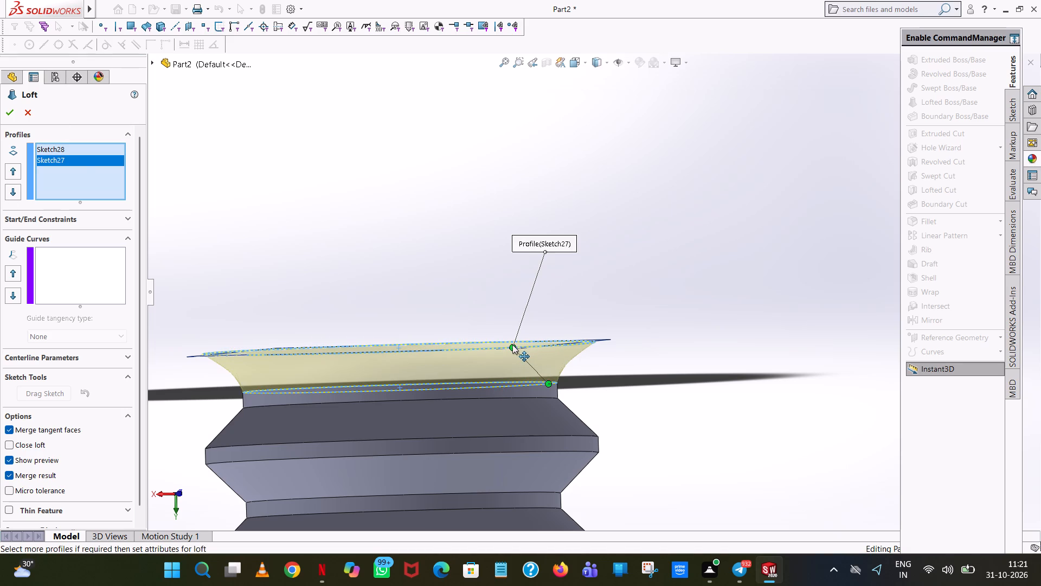
{"action": "left_click_drag", "start_coordinate": [512, 345], "coordinate": [599, 333]}
{"action": "left_click", "coordinate": [684, 278]}
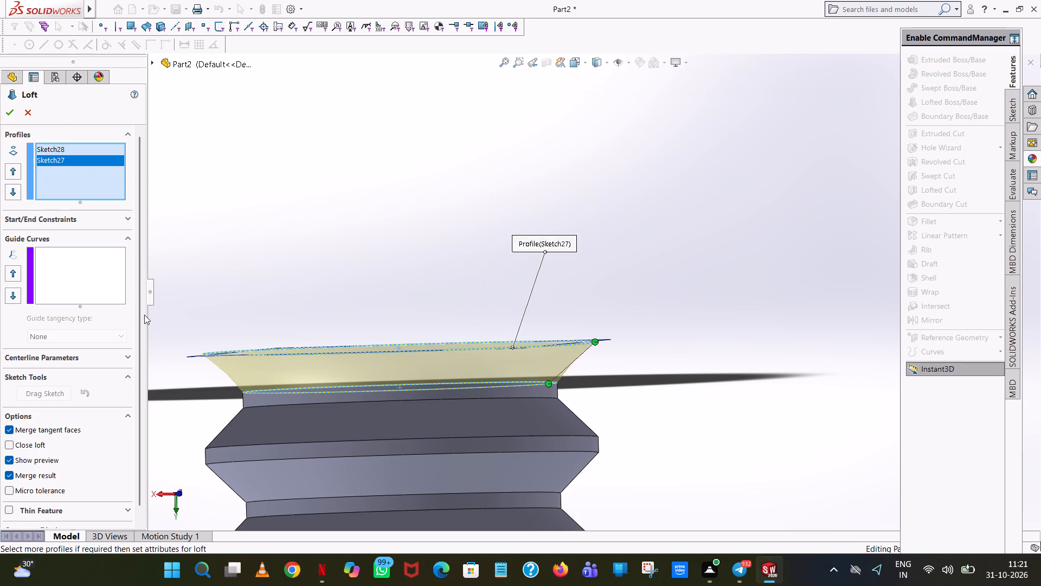
{"action": "left_click", "coordinate": [10, 112]}
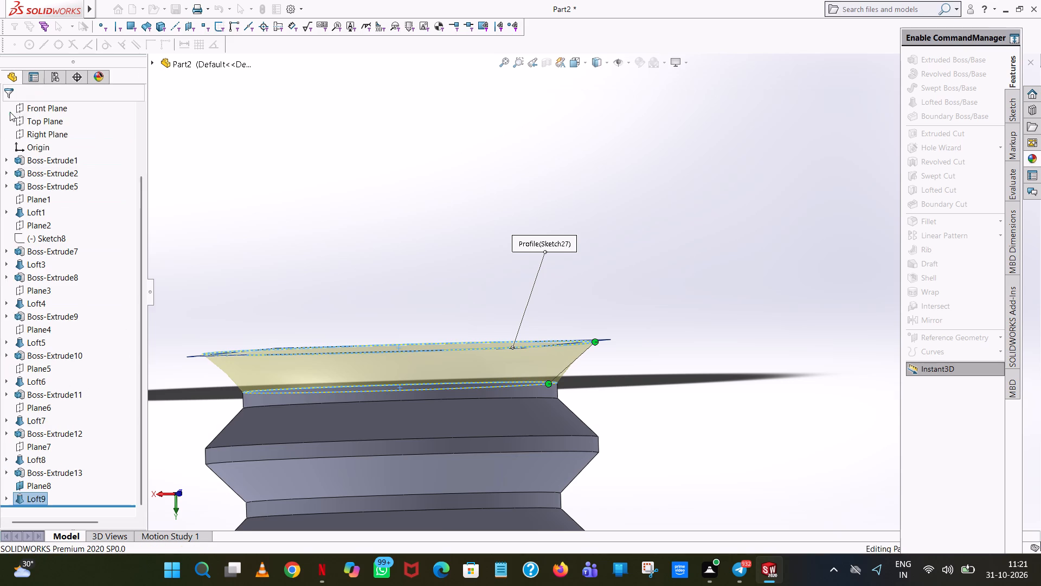
{"action": "left_click", "coordinate": [453, 120]}
Hide Plane8.
{"action": "middle_click_drag", "start_coordinate": [378, 247], "coordinate": [373, 281]}
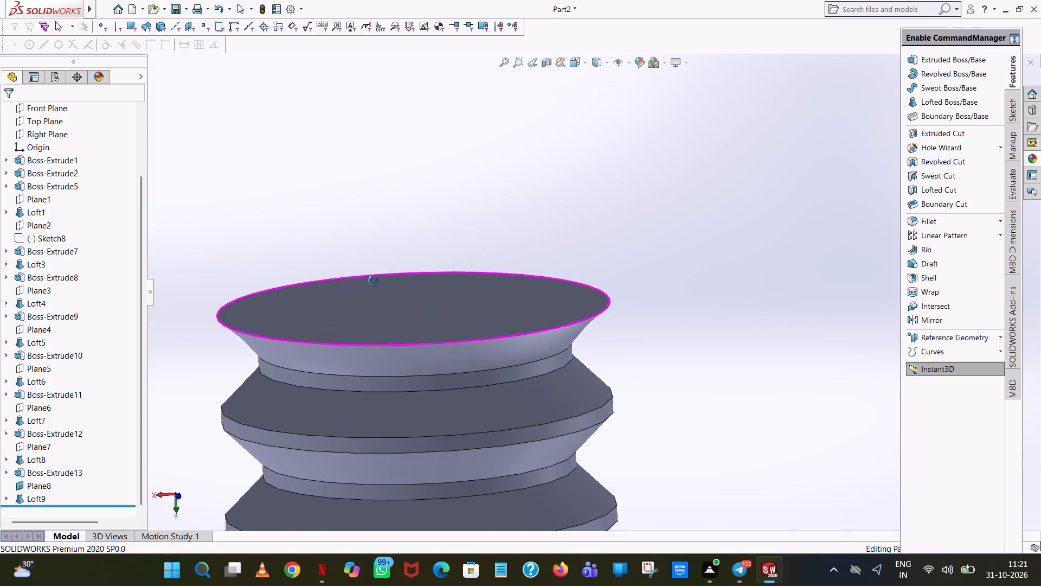
{"action": "middle_click_drag", "start_coordinate": [373, 281], "coordinate": [373, 306]}
{"action": "left_click", "coordinate": [28, 486]}
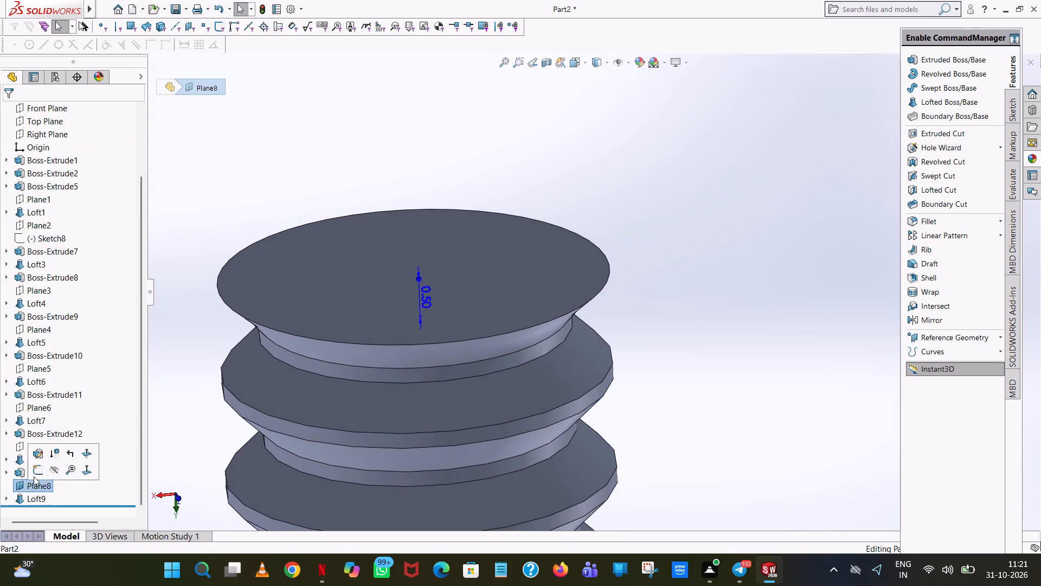
{"action": "left_click", "coordinate": [58, 473]}
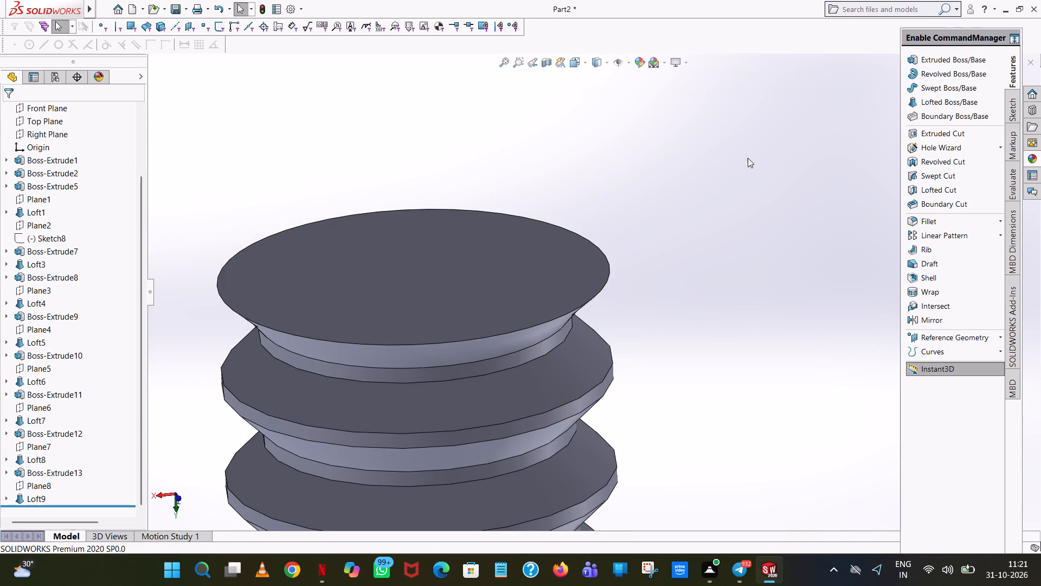
{"action": "left_click", "coordinate": [748, 158]}
Start an extrusion sketch on the new loft's outer end face and view it face-on.
{"action": "left_click", "coordinate": [987, 55]}
{"action": "left_click", "coordinate": [446, 261]}
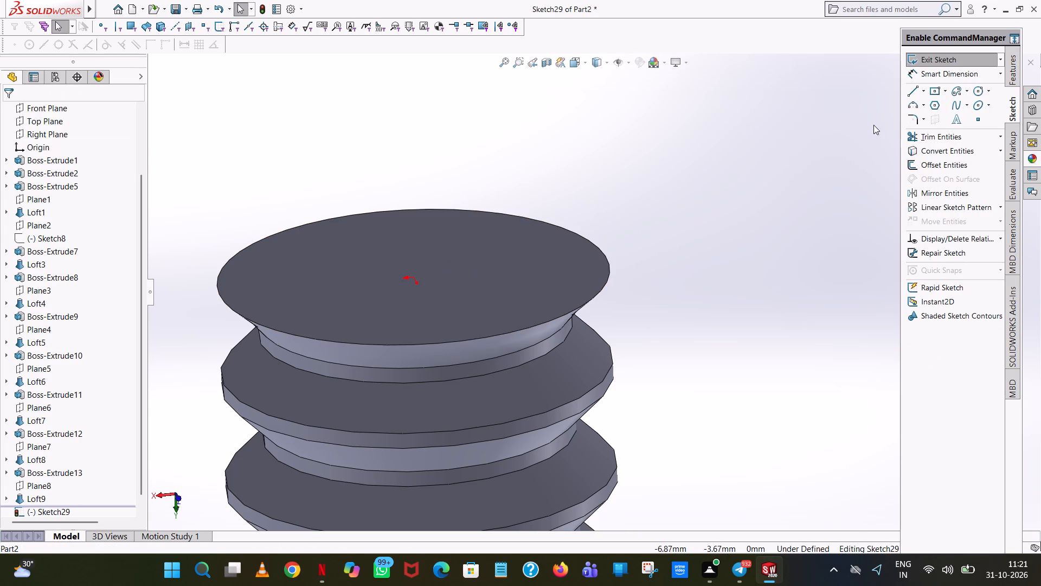
{"action": "left_click", "coordinate": [579, 65]}
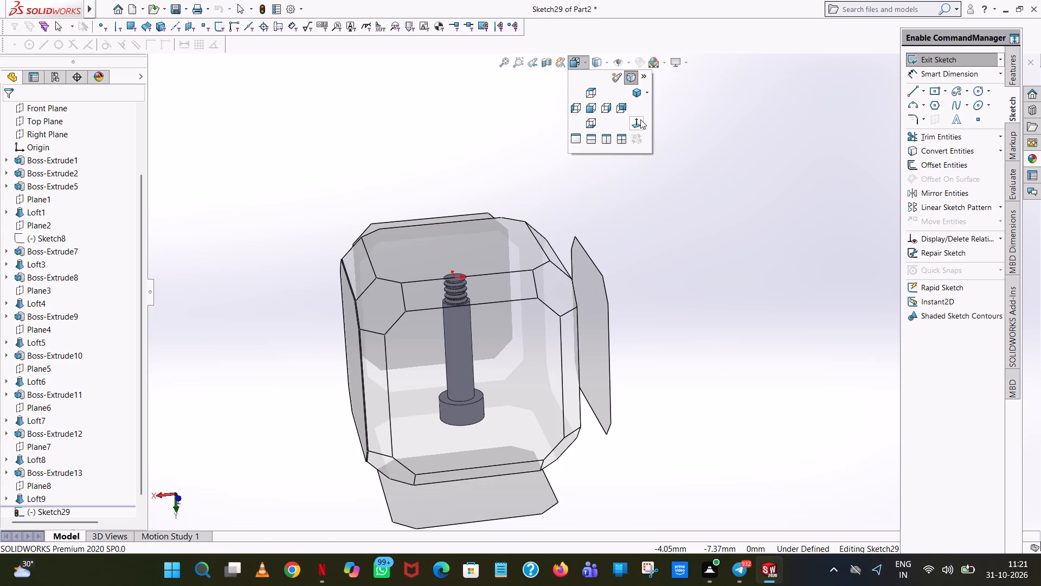
{"action": "left_click", "coordinate": [640, 119]}
{"action": "left_click", "coordinate": [502, 59]}
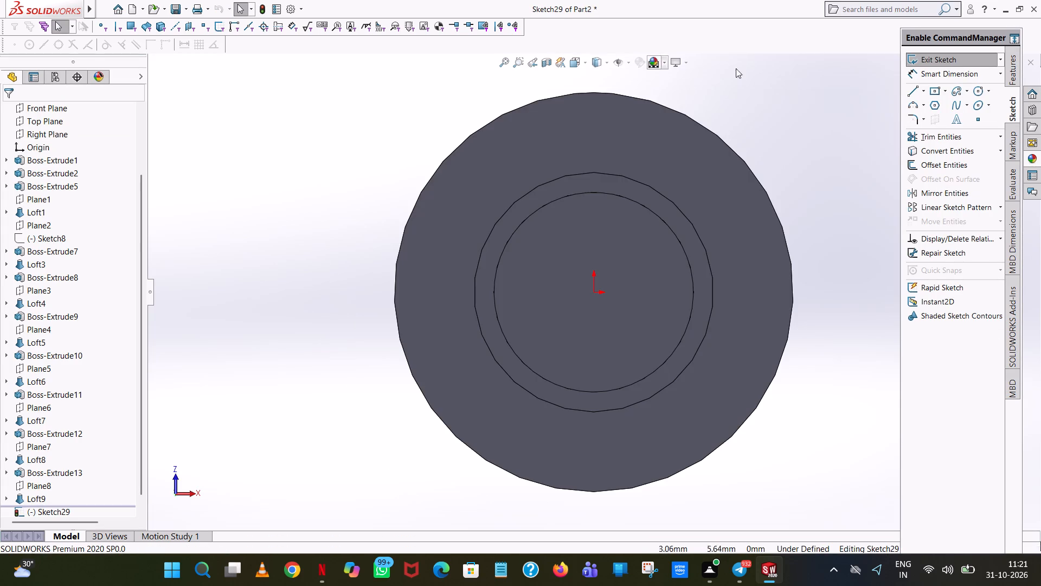
Sketch a circle of 2.5 mm radius centred on the origin, matching the outer edge of the loft's end face.
{"action": "left_click", "coordinate": [980, 88]}
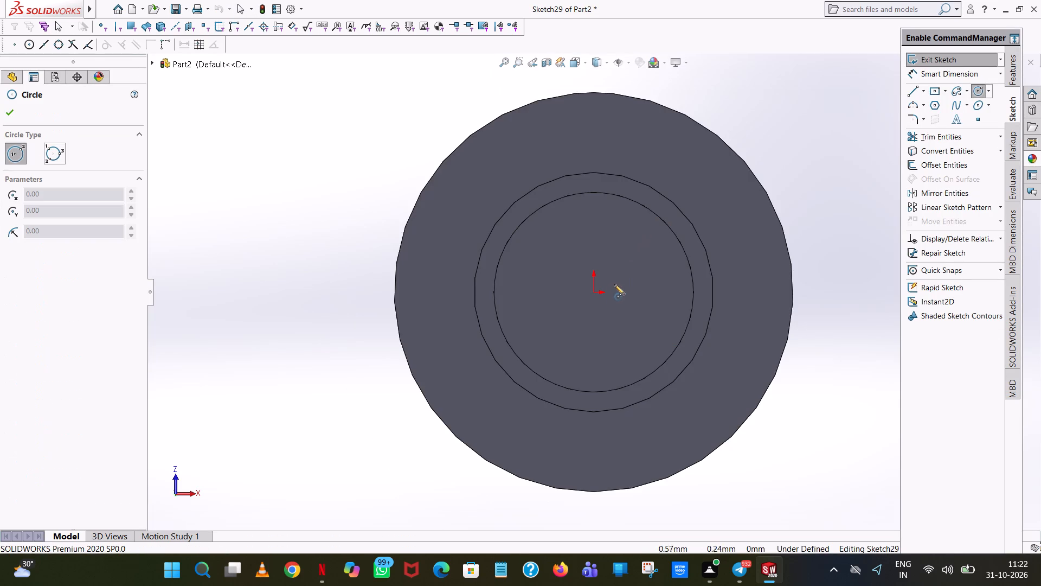
{"action": "left_click", "coordinate": [595, 292]}
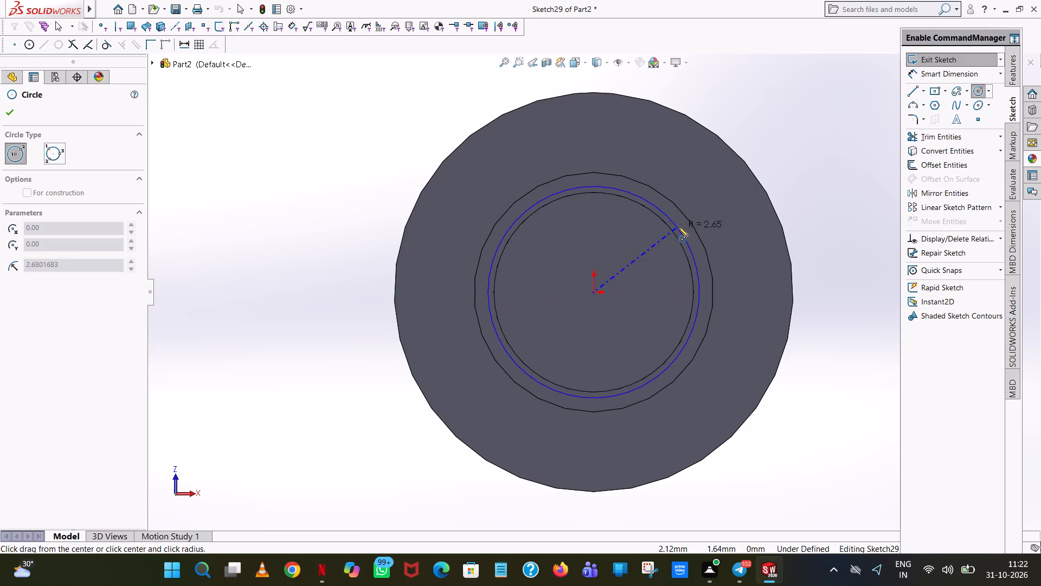
{"action": "left_click", "coordinate": [672, 230]}
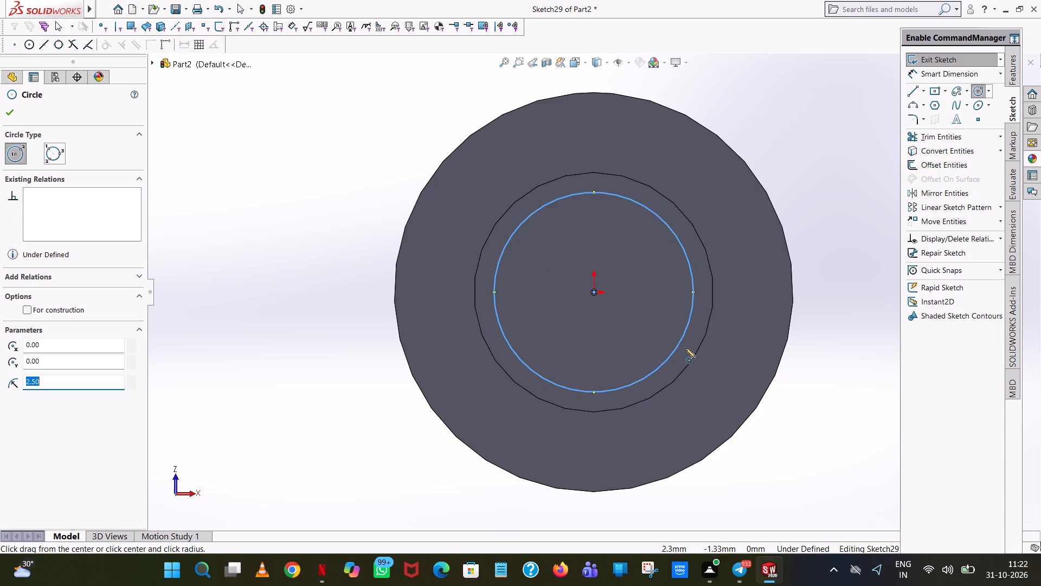
{"action": "middle_click_drag", "start_coordinate": [684, 349], "coordinate": [672, 228]}
{"action": "scroll", "coordinate": [672, 222], "scroll_direction": "up", "scroll_amount": 5}
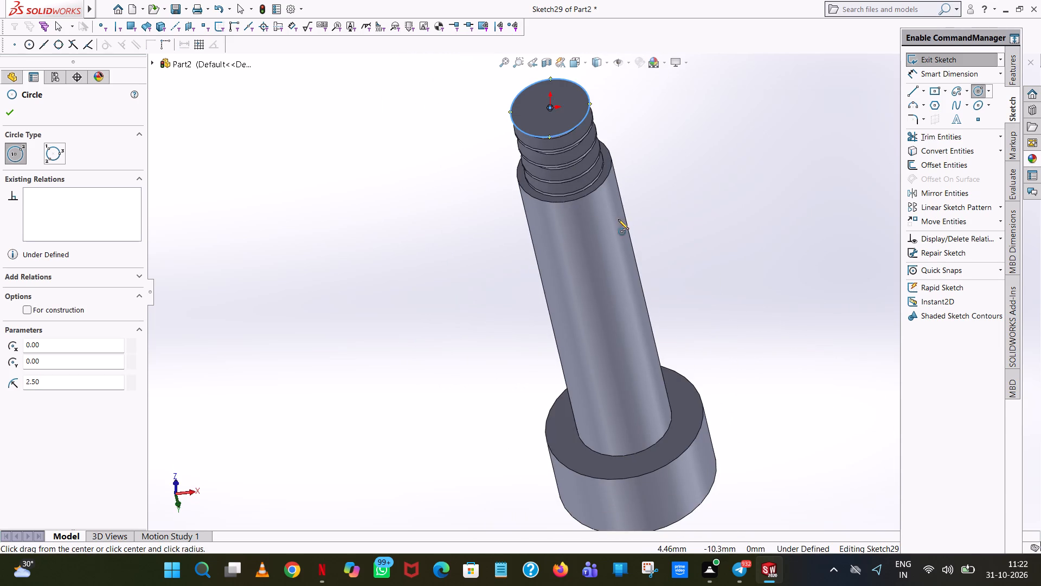
{"action": "middle_click_drag", "start_coordinate": [618, 219], "coordinate": [628, 84]}
{"action": "scroll", "coordinate": [564, 73], "scroll_direction": "up", "scroll_amount": 2}
{"action": "scroll", "coordinate": [593, 129], "scroll_direction": "up", "scroll_amount": 1}
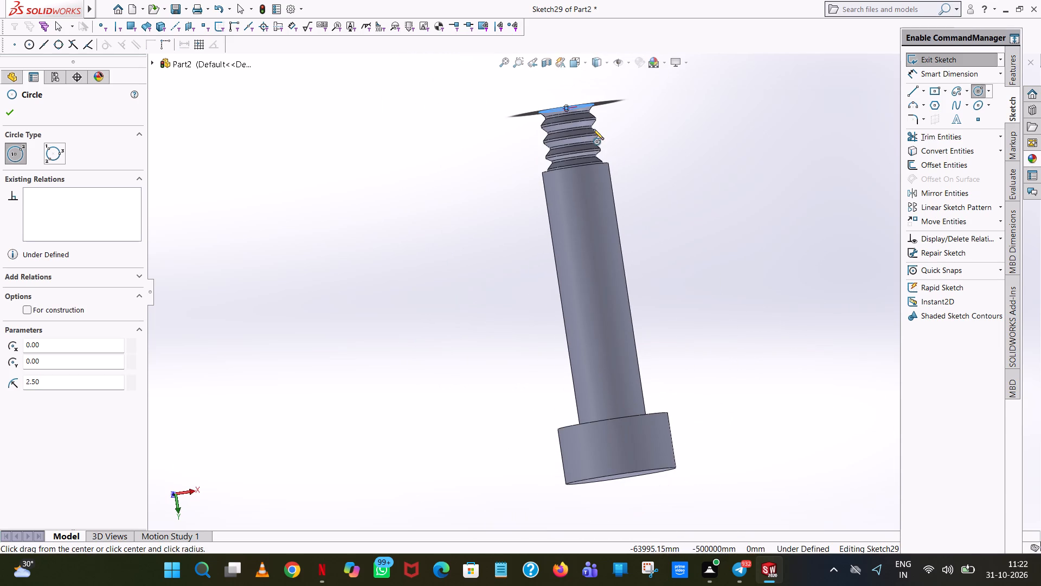
{"action": "scroll", "coordinate": [571, 162], "scroll_direction": "down", "scroll_amount": 8}
{"action": "scroll", "coordinate": [683, 184], "scroll_direction": "down", "scroll_amount": 2}
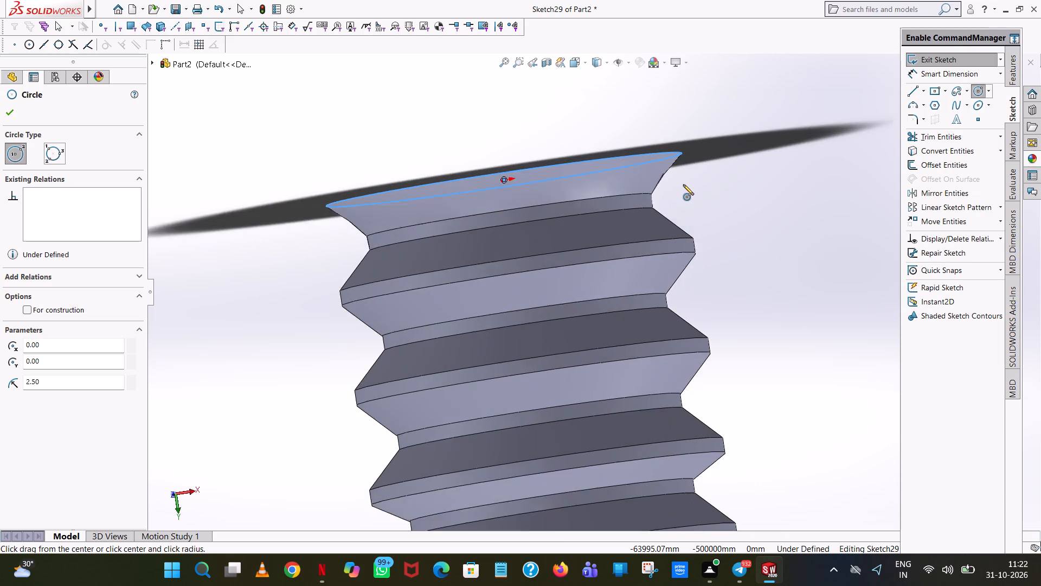
{"action": "scroll", "coordinate": [683, 184], "scroll_direction": "down", "scroll_amount": 2}
{"action": "middle_click_drag", "start_coordinate": [693, 190], "coordinate": [724, 192]}
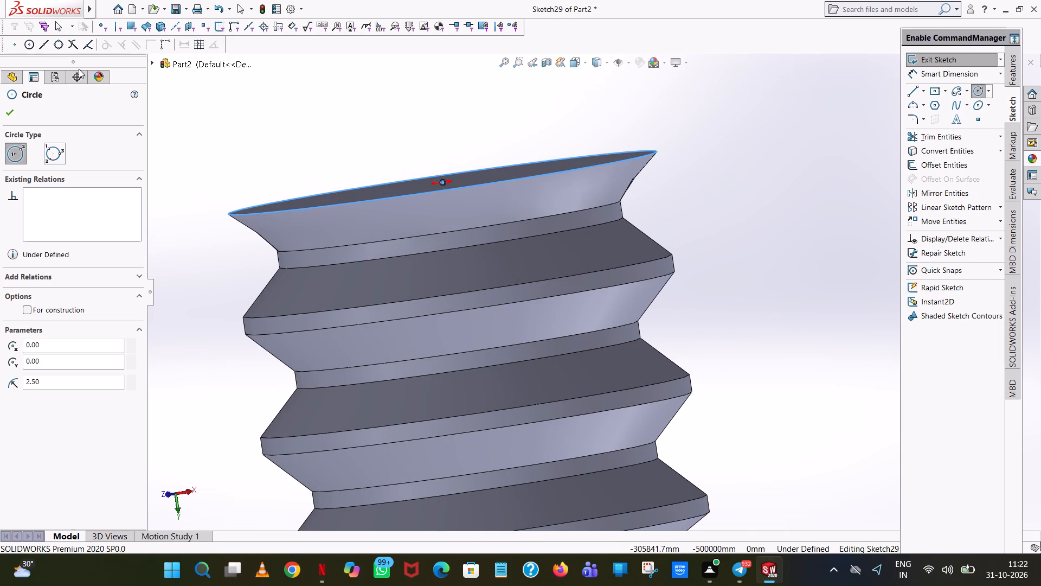
{"action": "left_click", "coordinate": [6, 117]}
{"action": "left_click", "coordinate": [734, 132]}
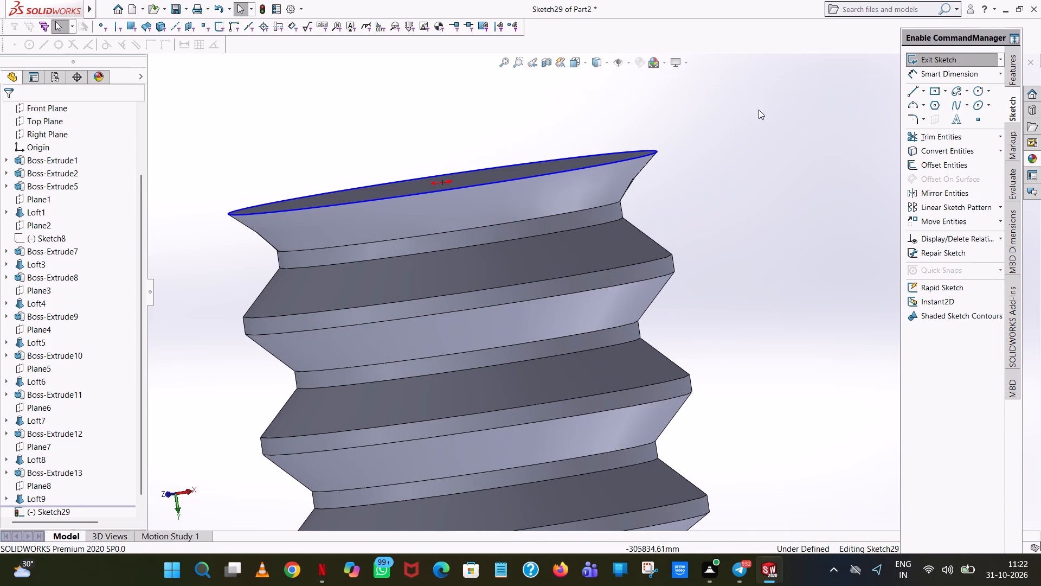
Extrude the end-face circle 0.20 mm outward as a blind boss, merging the result.
{"action": "left_click", "coordinate": [1012, 66]}
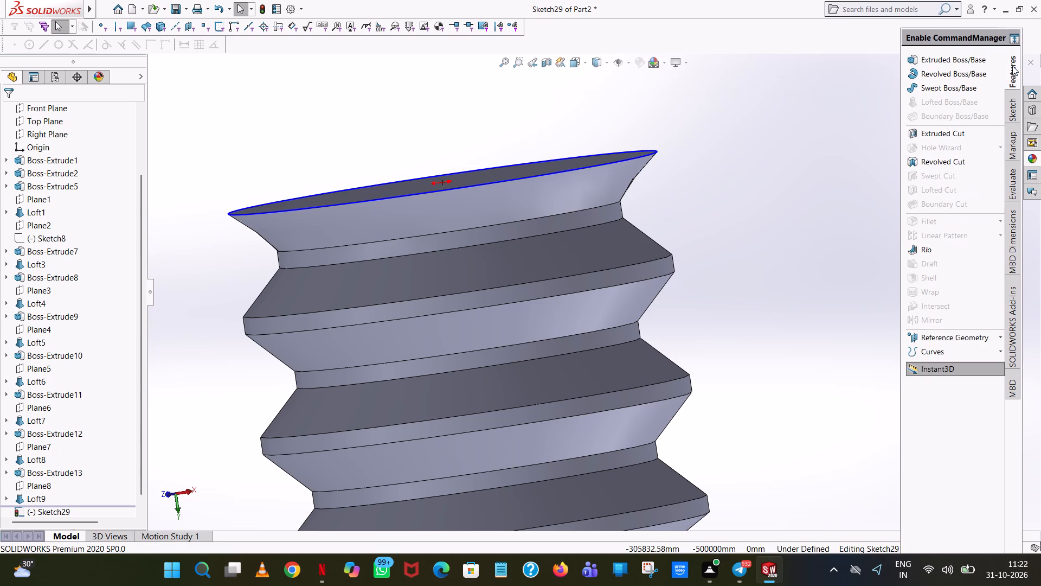
{"action": "left_click", "coordinate": [965, 54]}
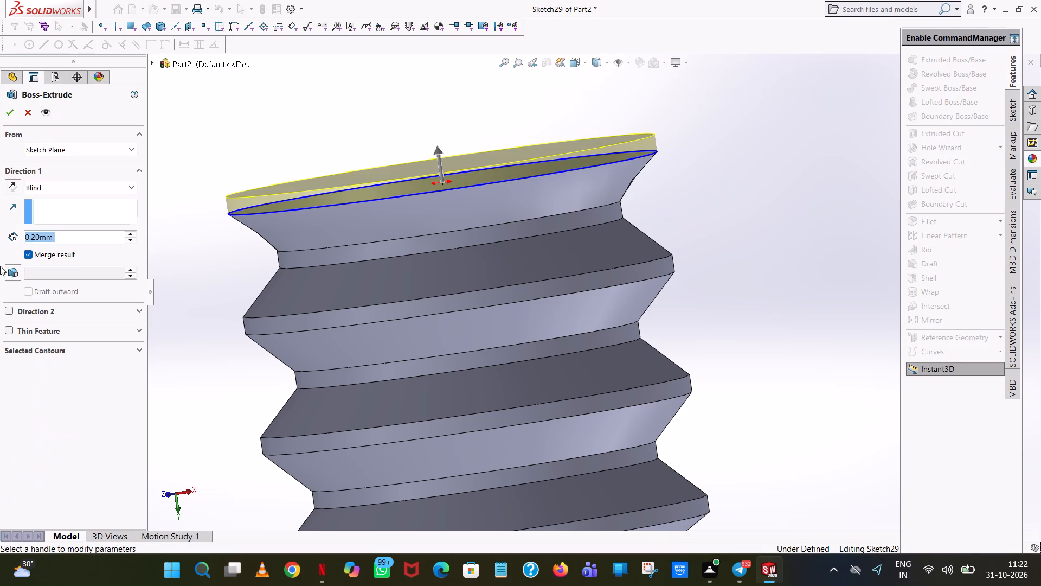
{"action": "left_click", "coordinate": [8, 114]}
{"action": "left_click", "coordinate": [740, 138]}
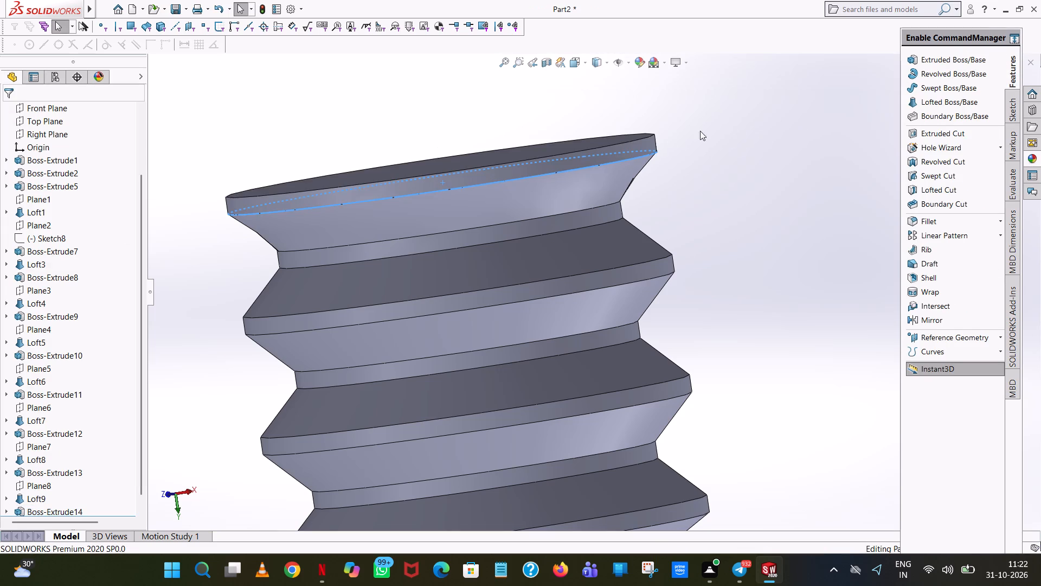
Create a reference plane offset 0.50 mm outward from the thin extrusion's end face.
{"action": "left_click", "coordinate": [921, 332]}
{"action": "left_click", "coordinate": [985, 339]}
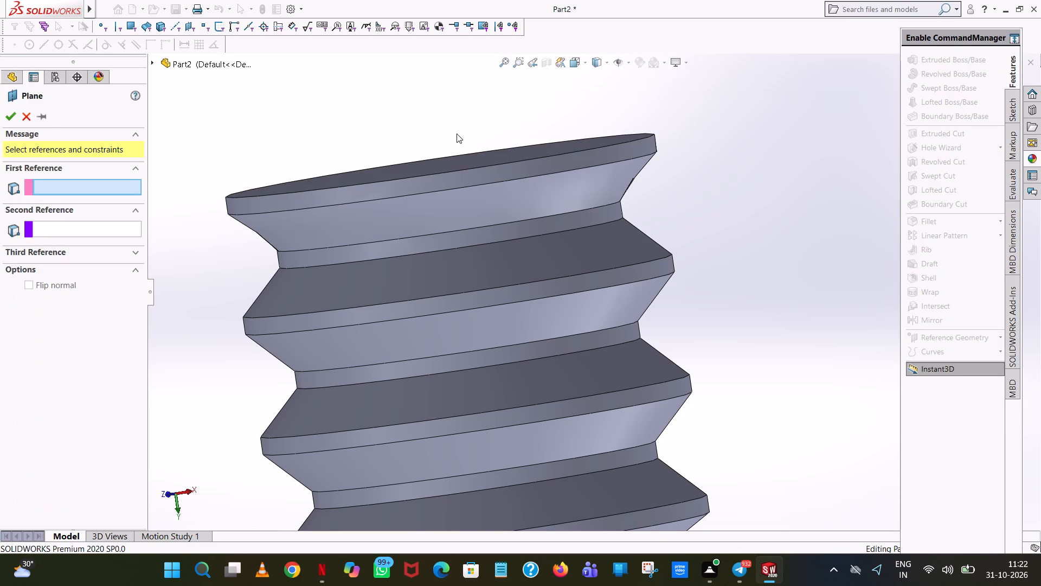
{"action": "left_click", "coordinate": [453, 162]}
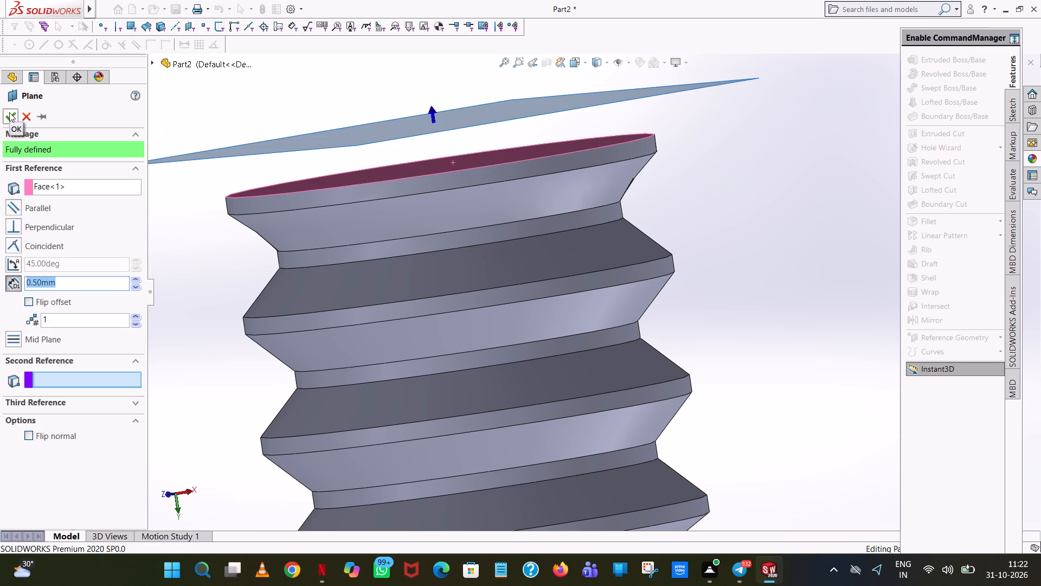
{"action": "left_click", "coordinate": [9, 112]}
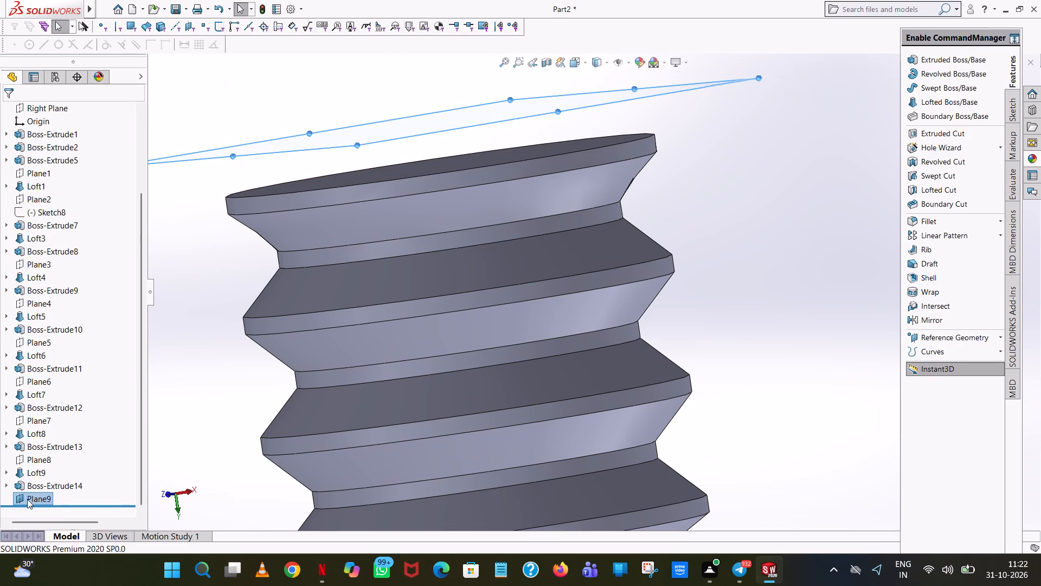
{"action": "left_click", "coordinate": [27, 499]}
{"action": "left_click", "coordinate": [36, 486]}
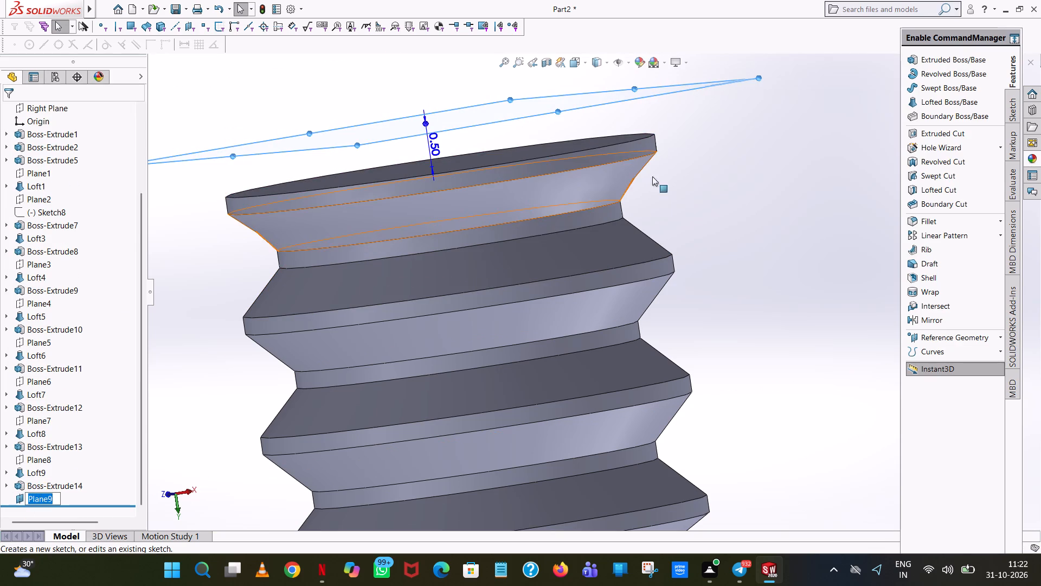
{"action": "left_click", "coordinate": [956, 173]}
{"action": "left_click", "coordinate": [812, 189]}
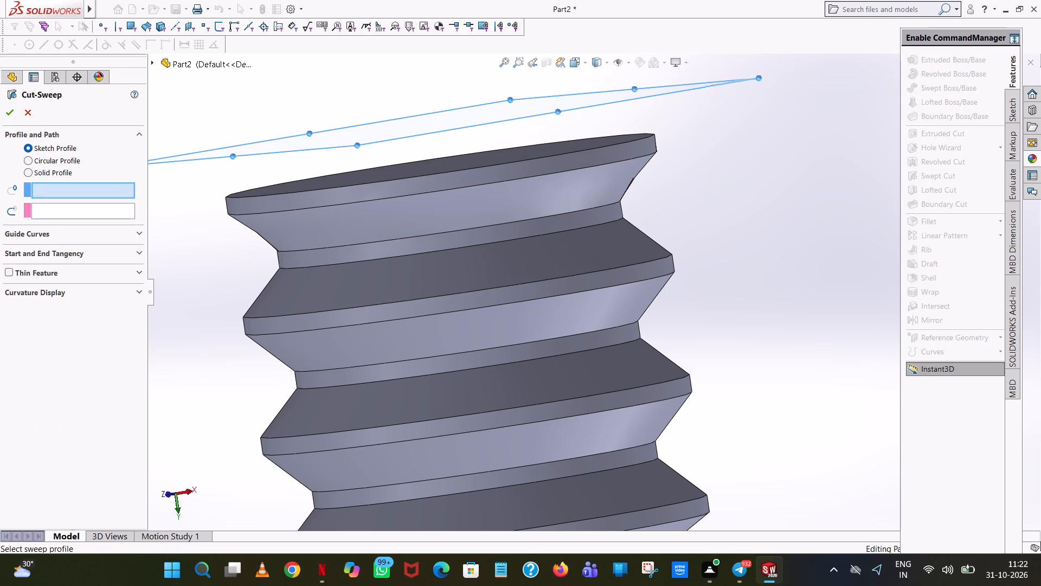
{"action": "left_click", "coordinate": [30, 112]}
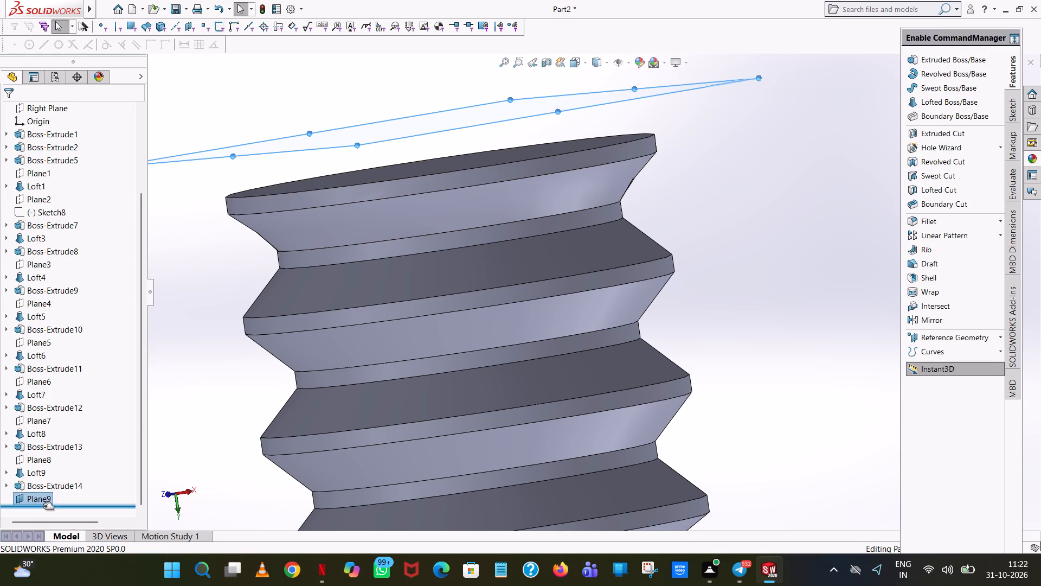
Sketch a circle of 2 mm radius centred on the origin on Plane9, viewed face-on, and close the sketch.
{"action": "left_click", "coordinate": [42, 495]}
{"action": "left_click", "coordinate": [52, 484]}
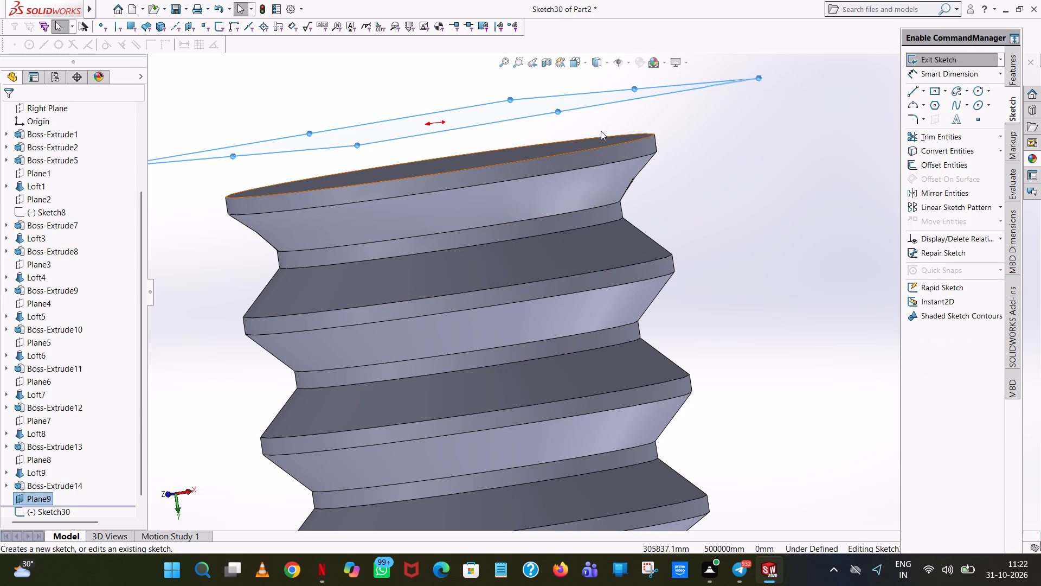
{"action": "left_click", "coordinate": [581, 63]}
{"action": "left_click", "coordinate": [635, 116]}
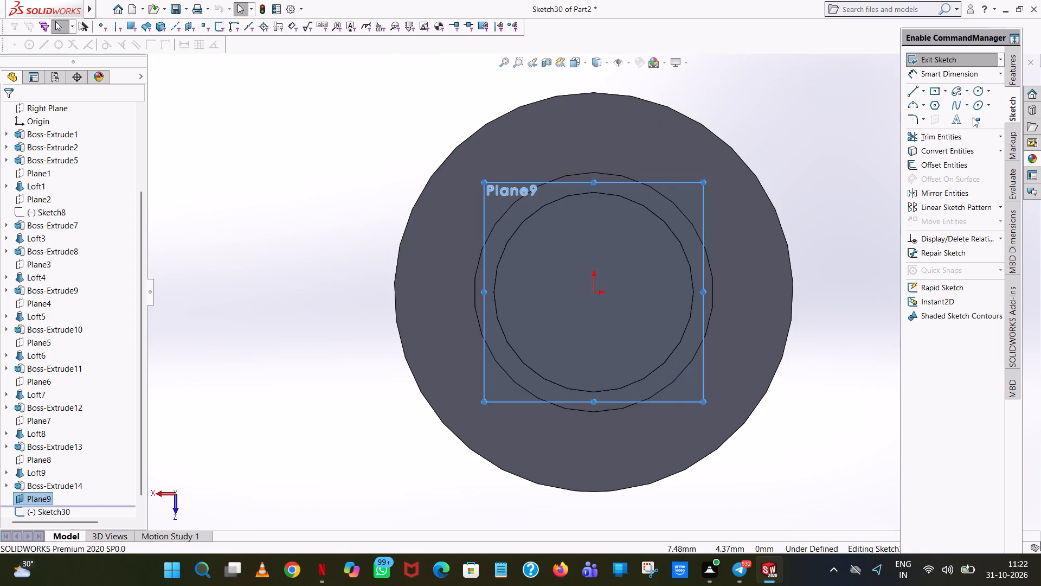
{"action": "left_click", "coordinate": [975, 91]}
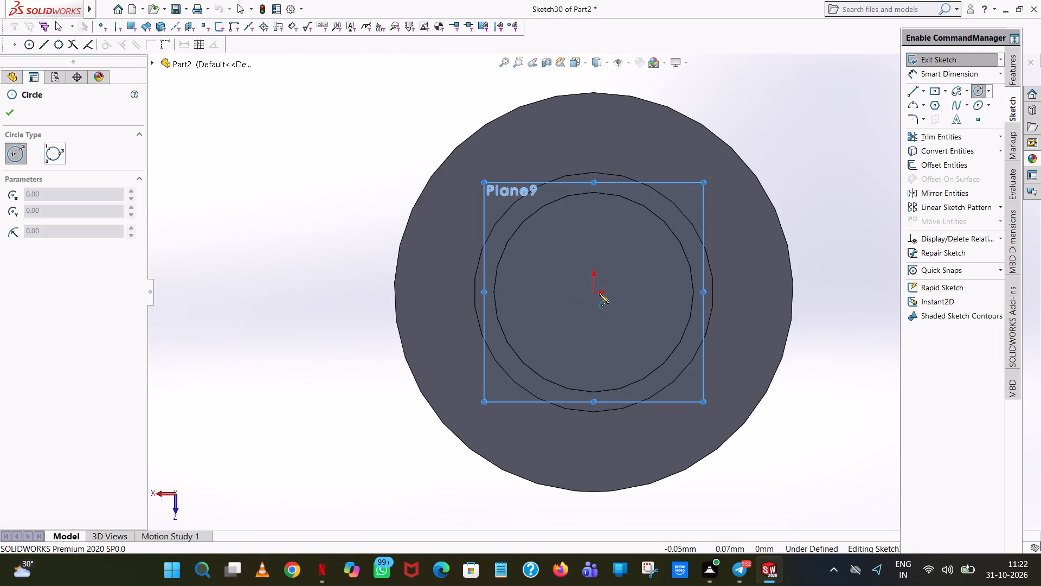
{"action": "left_click", "coordinate": [594, 292]}
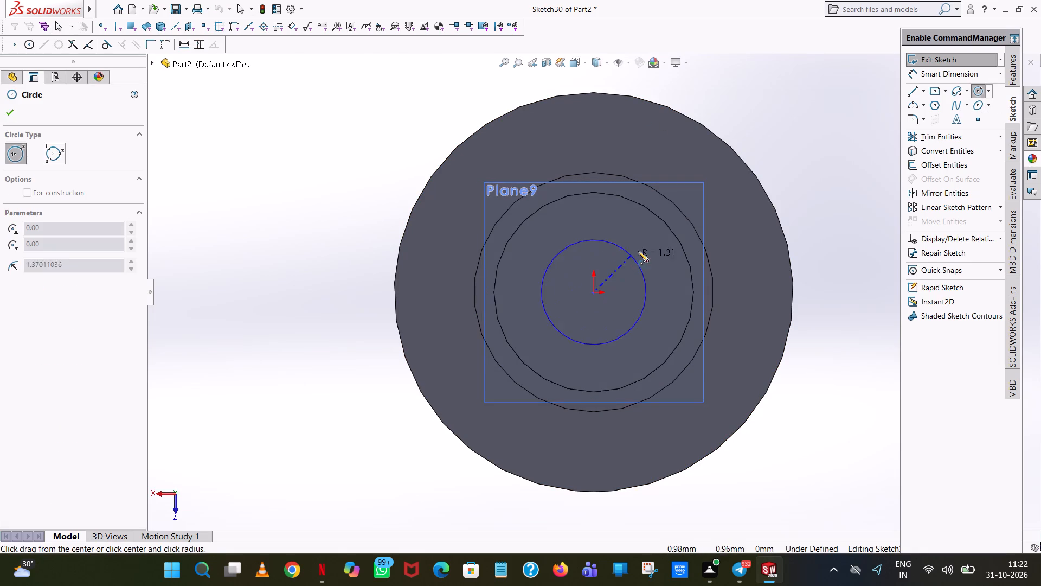
{"action": "left_click", "coordinate": [662, 235]}
{"action": "key", "text": "2"}
{"action": "key", "text": "Return"}
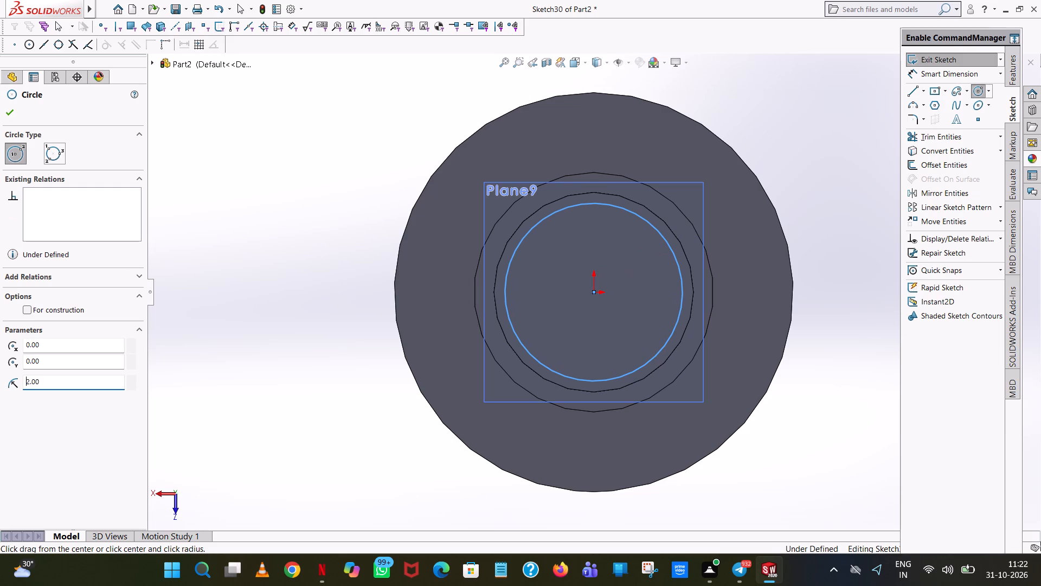
{"action": "right_click", "coordinate": [662, 235]}
{"action": "left_click", "coordinate": [704, 241]}
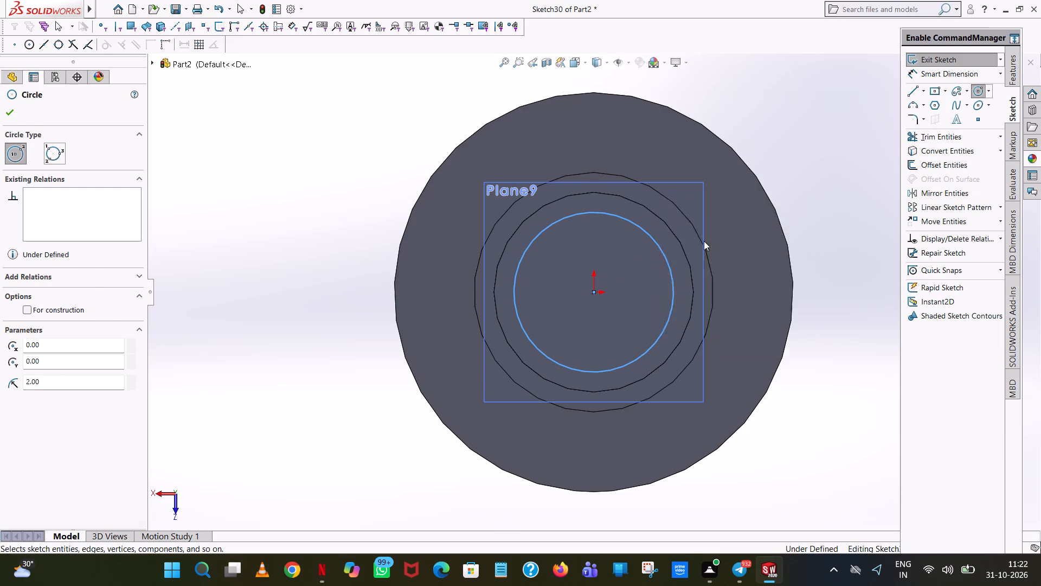
{"action": "left_click", "coordinate": [773, 163]}
{"action": "left_click", "coordinate": [981, 60]}
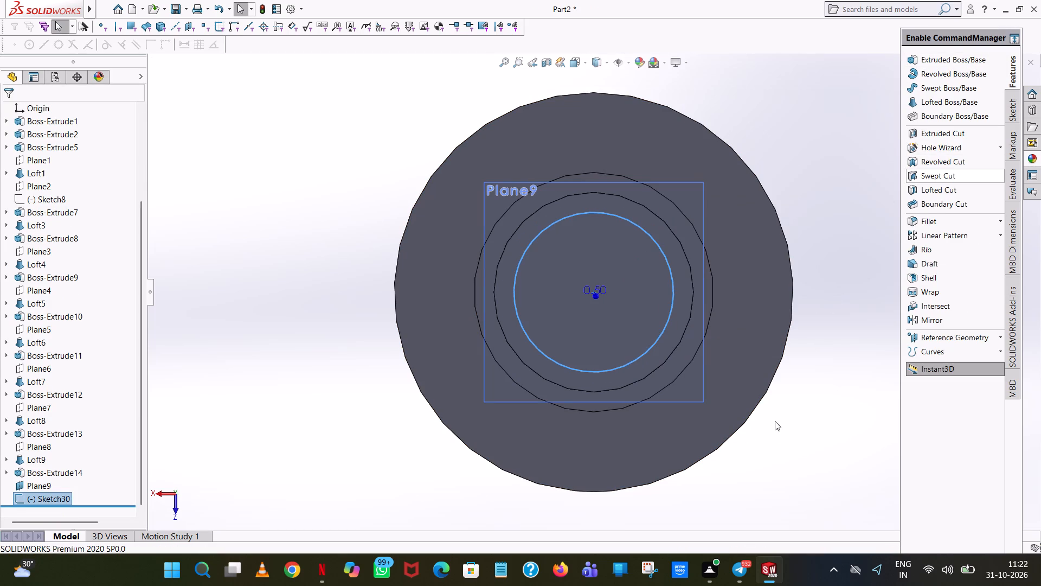
Examine the Plane9 circle and its spacing from the pin's ridged end in side view.
{"action": "middle_click_drag", "start_coordinate": [774, 418], "coordinate": [763, 340]}
{"action": "scroll", "coordinate": [763, 340], "scroll_direction": "up", "scroll_amount": 1}
{"action": "scroll", "coordinate": [685, 267], "scroll_direction": "up", "scroll_amount": 4}
{"action": "middle_click_drag", "start_coordinate": [618, 173], "coordinate": [616, 140]}
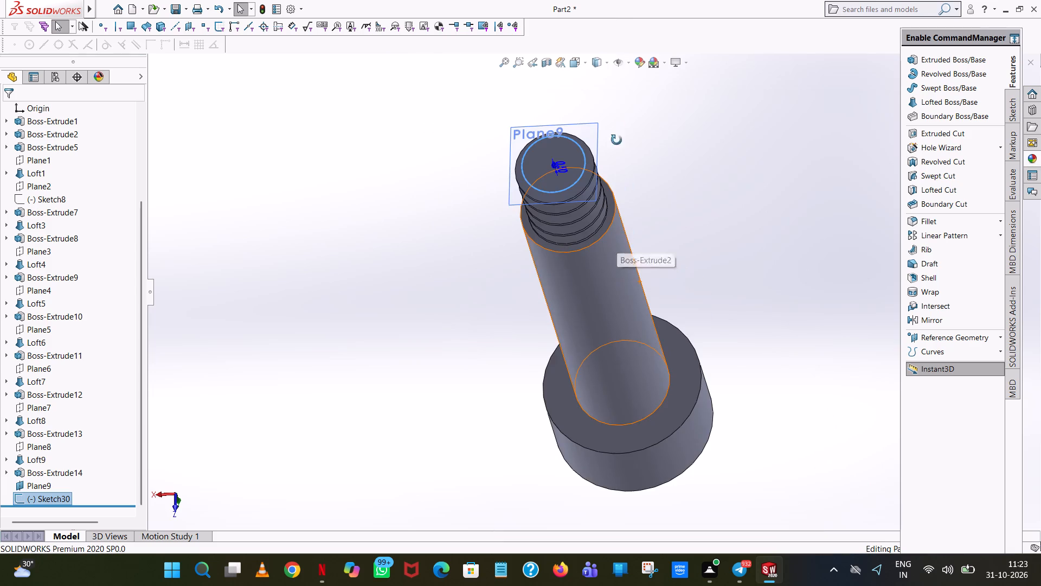
{"action": "middle_click_drag", "start_coordinate": [616, 140], "coordinate": [614, 63]}
{"action": "scroll", "coordinate": [542, 111], "scroll_direction": "down", "scroll_amount": 8}
{"action": "scroll", "coordinate": [552, 139], "scroll_direction": "up", "scroll_amount": 6}
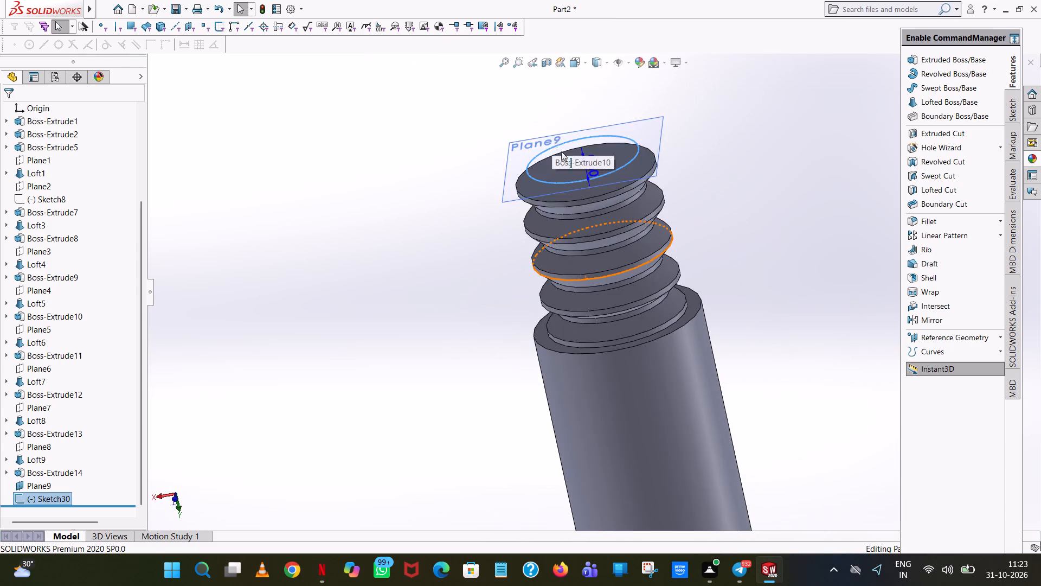
{"action": "middle_click_drag", "start_coordinate": [627, 241], "coordinate": [619, 177]}
{"action": "scroll", "coordinate": [624, 189], "scroll_direction": "up", "scroll_amount": 1}
{"action": "scroll", "coordinate": [628, 207], "scroll_direction": "down", "scroll_amount": 5}
{"action": "middle_click_drag", "start_coordinate": [662, 265], "coordinate": [663, 268]}
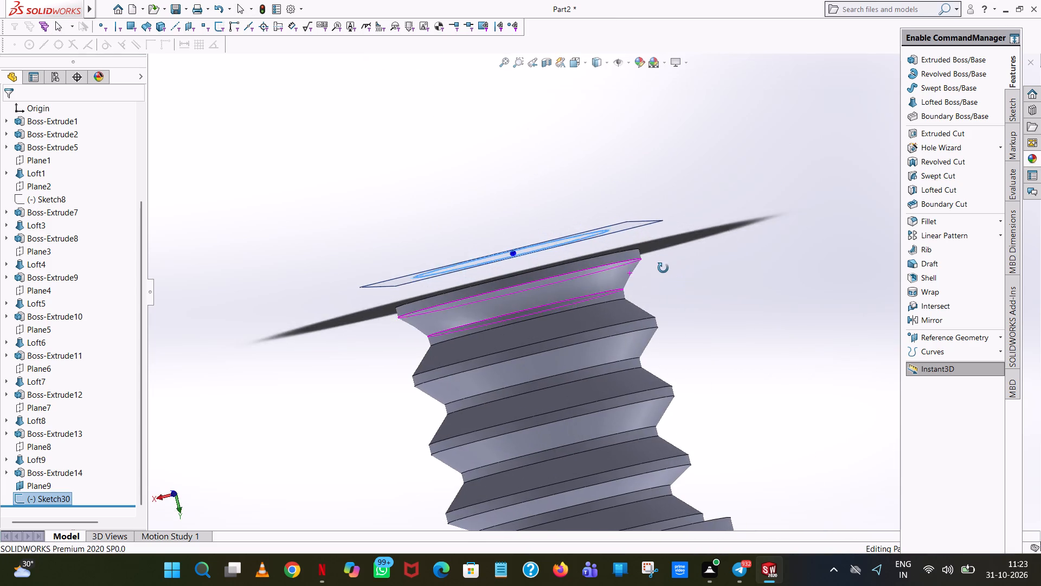
{"action": "middle_click_drag", "start_coordinate": [663, 268], "coordinate": [667, 282]}
{"action": "left_click", "coordinate": [704, 276]}
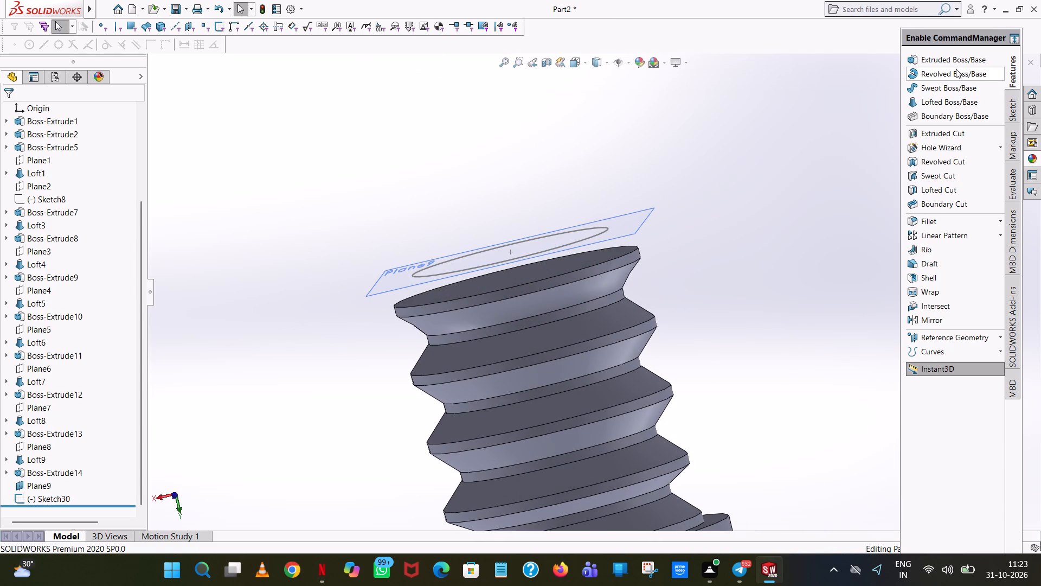
Sketch a circle of 2.50 mm radius centred on the origin on the ridged end's outer face.
{"action": "left_click", "coordinate": [953, 64]}
{"action": "scroll", "coordinate": [605, 265], "scroll_direction": "down", "scroll_amount": 4}
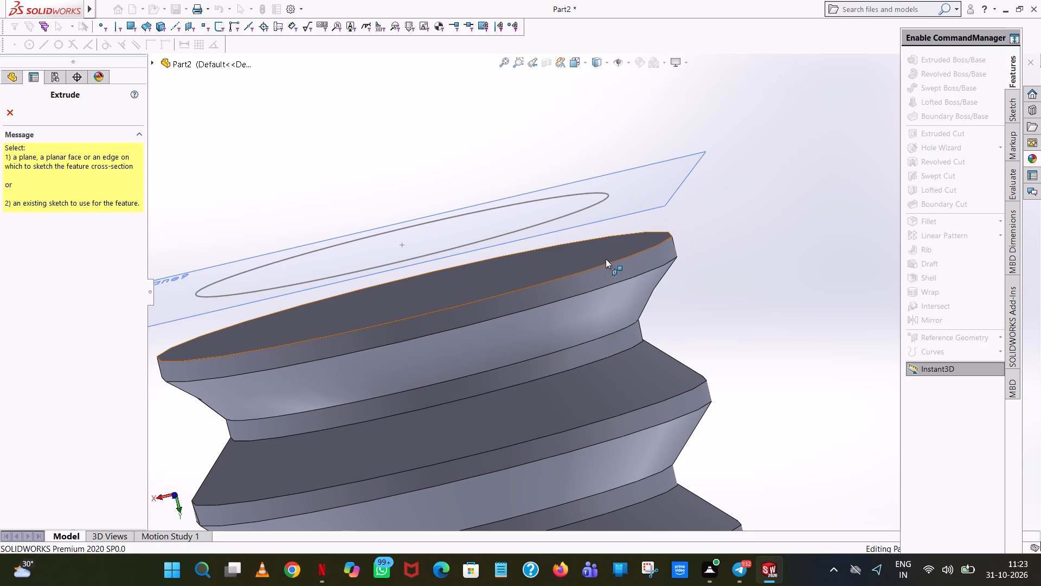
{"action": "left_click", "coordinate": [606, 259]}
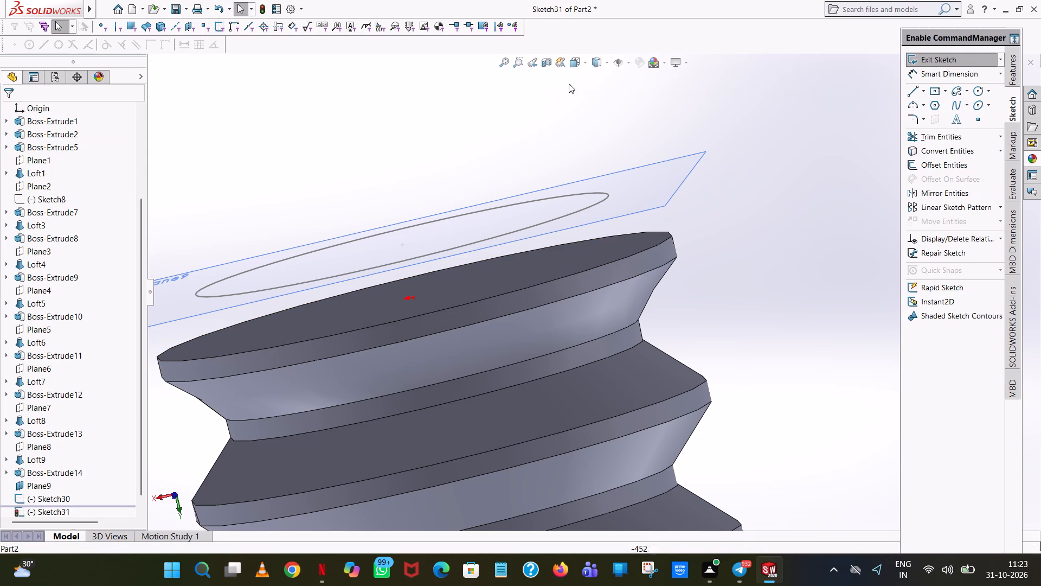
{"action": "left_click", "coordinate": [976, 95]}
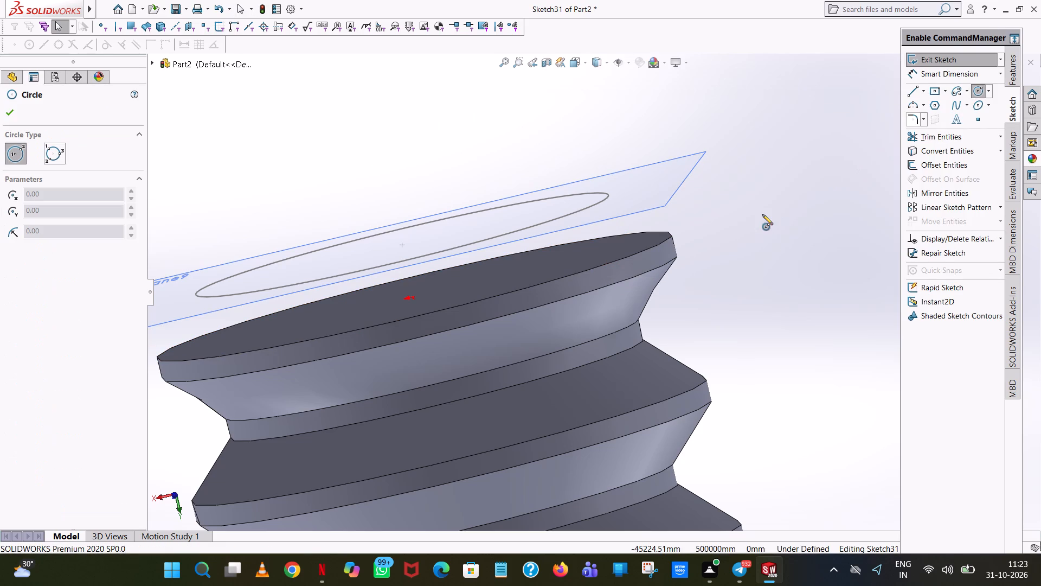
{"action": "middle_click_drag", "start_coordinate": [762, 215], "coordinate": [795, 204]}
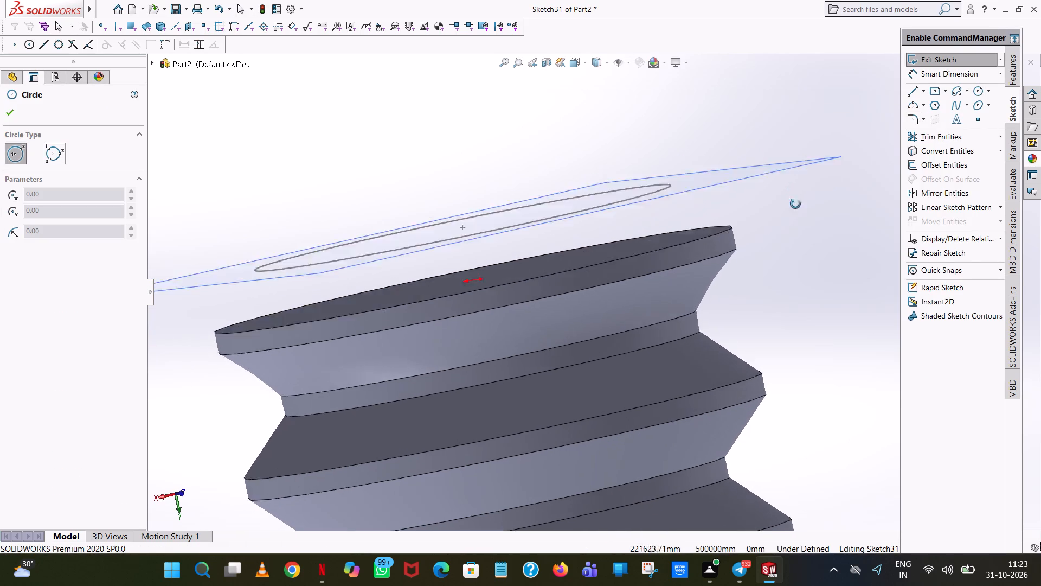
{"action": "middle_click_drag", "start_coordinate": [795, 204], "coordinate": [819, 298]}
{"action": "scroll", "coordinate": [806, 364], "scroll_direction": "up", "scroll_amount": 1}
{"action": "middle_click", "coordinate": [820, 282]}
{"action": "scroll", "coordinate": [804, 291], "scroll_direction": "up", "scroll_amount": 5}
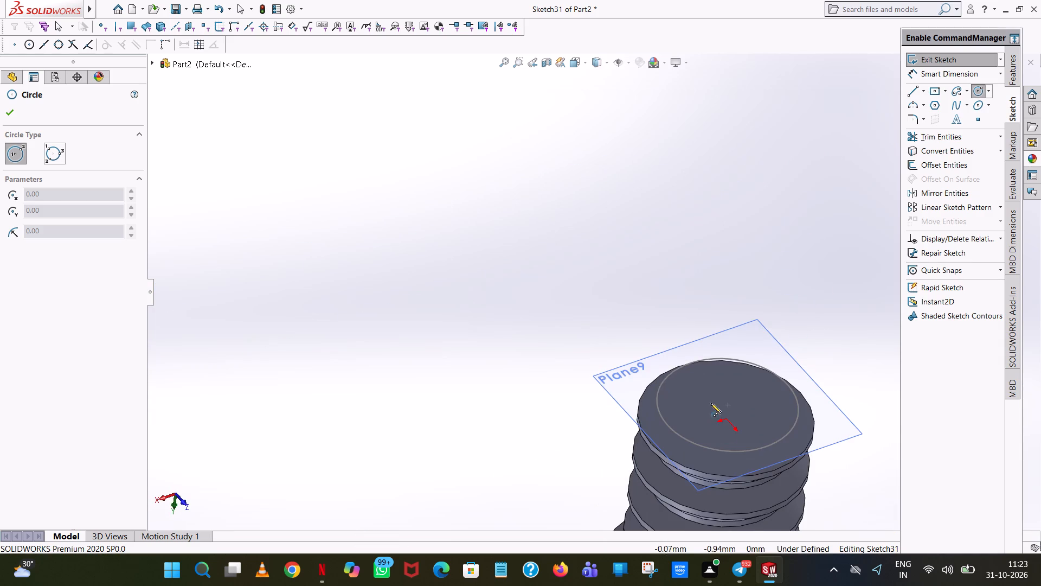
{"action": "scroll", "coordinate": [737, 432], "scroll_direction": "down", "scroll_amount": 5}
{"action": "middle_click_drag", "start_coordinate": [737, 432], "coordinate": [725, 506]}
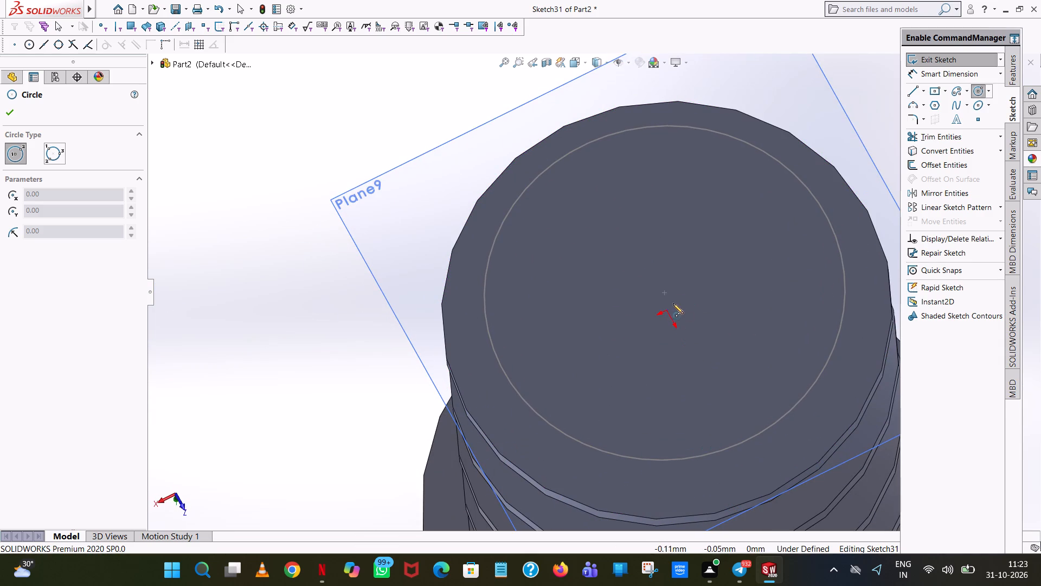
{"action": "left_click", "coordinate": [666, 309]}
{"action": "left_click", "coordinate": [761, 116]}
{"action": "right_click", "coordinate": [761, 116]}
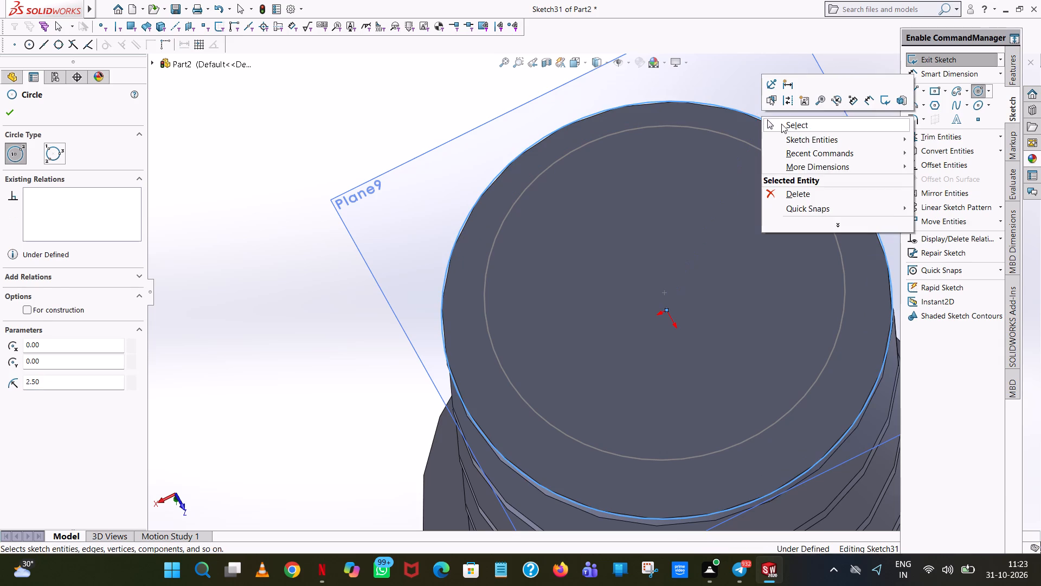
{"action": "left_click", "coordinate": [782, 124]}
Back out of the boss extrusion of the end-face circle and close its sketch.
{"action": "scroll", "coordinate": [756, 177], "scroll_direction": "up", "scroll_amount": 5}
{"action": "left_click", "coordinate": [752, 181]}
{"action": "scroll", "coordinate": [863, 409], "scroll_direction": "up", "scroll_amount": 1}
{"action": "middle_click_drag", "start_coordinate": [863, 410], "coordinate": [827, 281]}
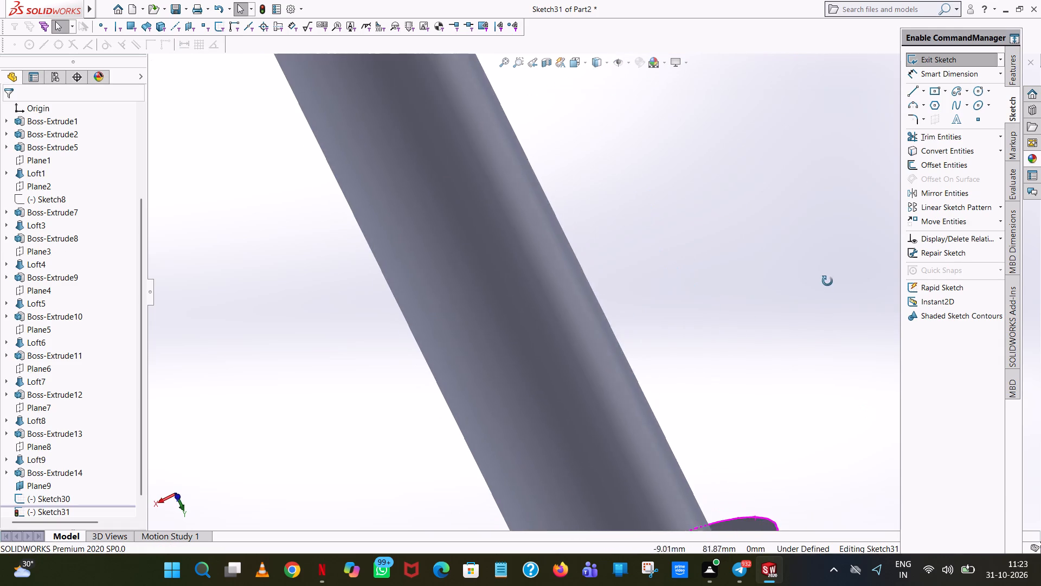
{"action": "middle_click_drag", "start_coordinate": [827, 281], "coordinate": [828, 281]}
{"action": "scroll", "coordinate": [485, 106], "scroll_direction": "down", "scroll_amount": 7}
{"action": "scroll", "coordinate": [527, 183], "scroll_direction": "up", "scroll_amount": 9}
{"action": "scroll", "coordinate": [534, 179], "scroll_direction": "down", "scroll_amount": 4}
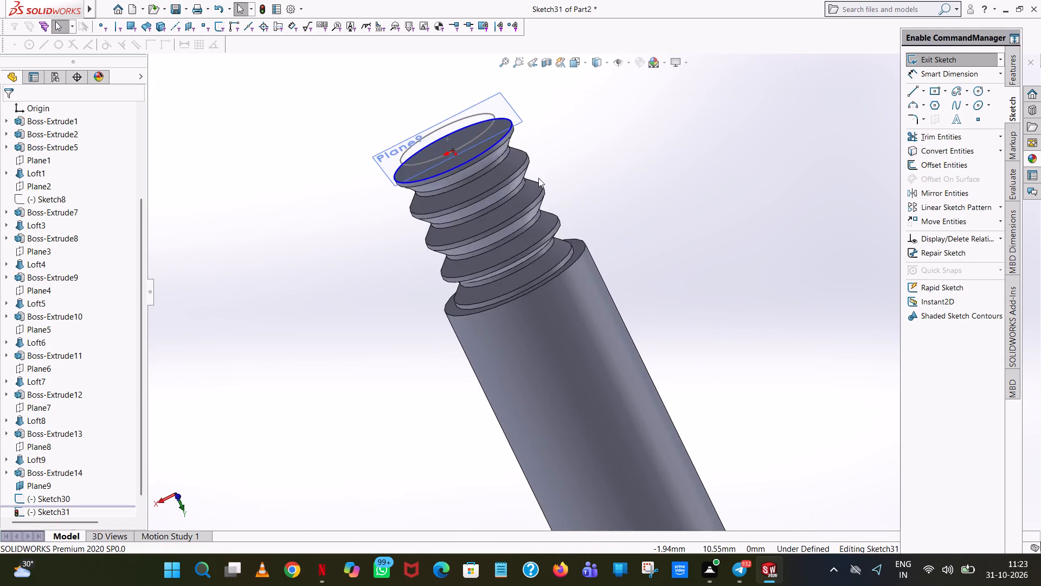
{"action": "middle_click_drag", "start_coordinate": [538, 178], "coordinate": [531, 130]}
{"action": "scroll", "coordinate": [528, 144], "scroll_direction": "up", "scroll_amount": 1}
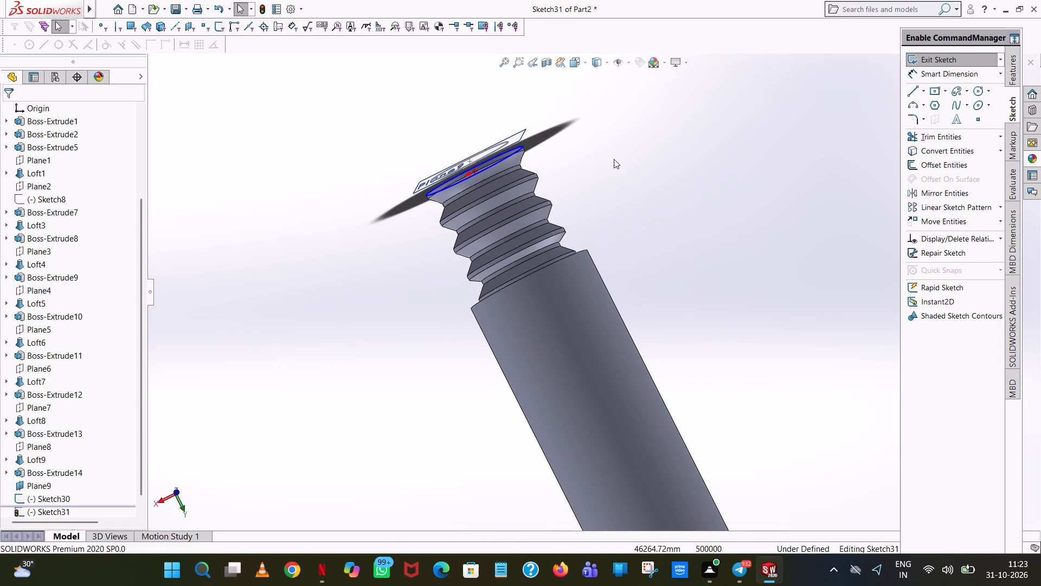
{"action": "scroll", "coordinate": [614, 159], "scroll_direction": "down", "scroll_amount": 4}
{"action": "scroll", "coordinate": [608, 159], "scroll_direction": "up", "scroll_amount": 1}
{"action": "left_click", "coordinate": [608, 159]}
{"action": "scroll", "coordinate": [482, 177], "scroll_direction": "down", "scroll_amount": 5}
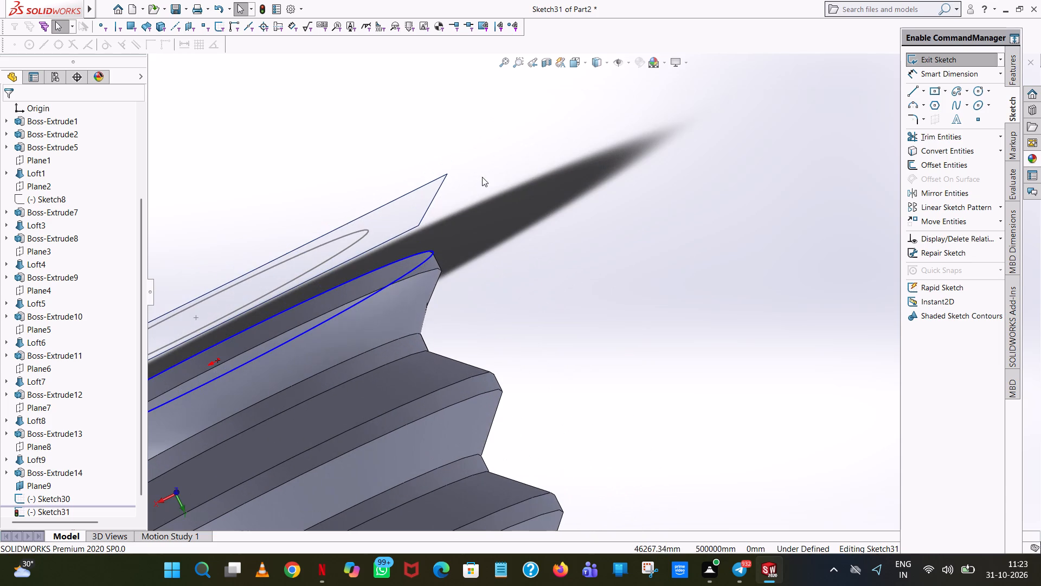
{"action": "left_click", "coordinate": [934, 59]}
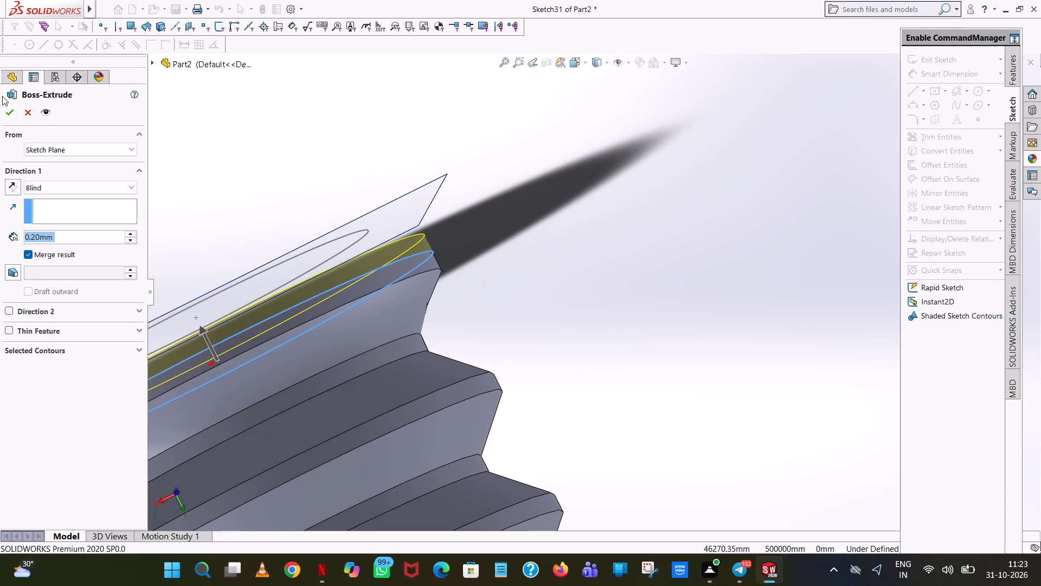
{"action": "left_click", "coordinate": [25, 113]}
{"action": "scroll", "coordinate": [279, 280], "scroll_direction": "up", "scroll_amount": 1}
{"action": "scroll", "coordinate": [434, 275], "scroll_direction": "up", "scroll_amount": 2}
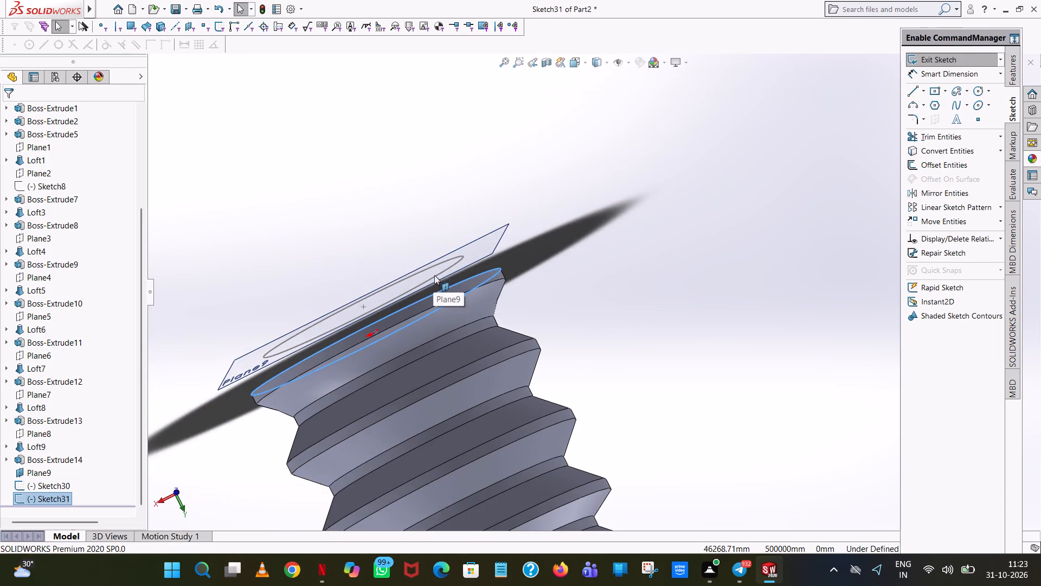
{"action": "middle_click_drag", "start_coordinate": [442, 289], "coordinate": [463, 329]}
{"action": "left_click", "coordinate": [617, 243]}
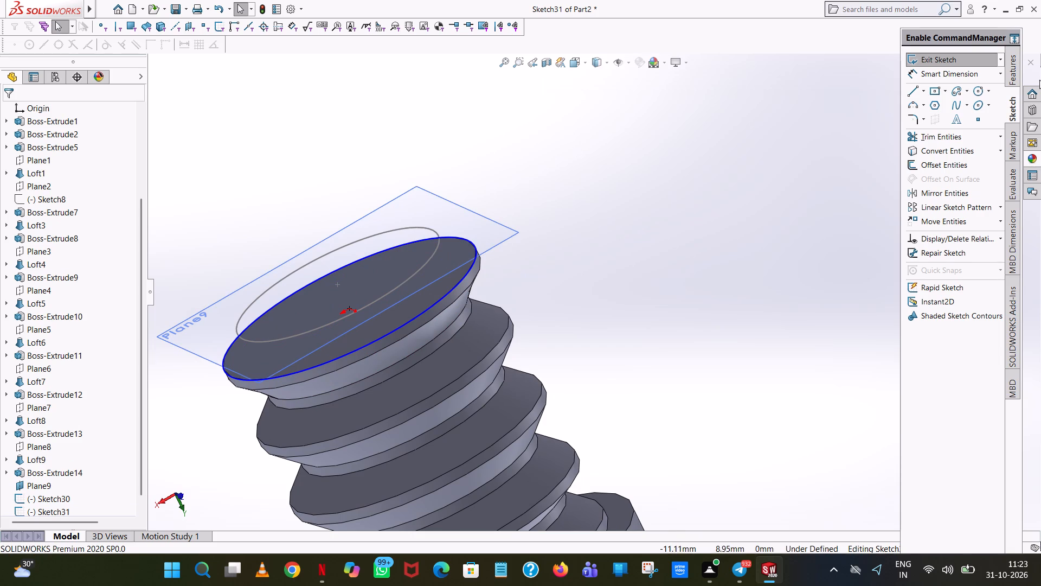
{"action": "left_click", "coordinate": [945, 62]}
{"action": "left_click", "coordinate": [718, 130]}
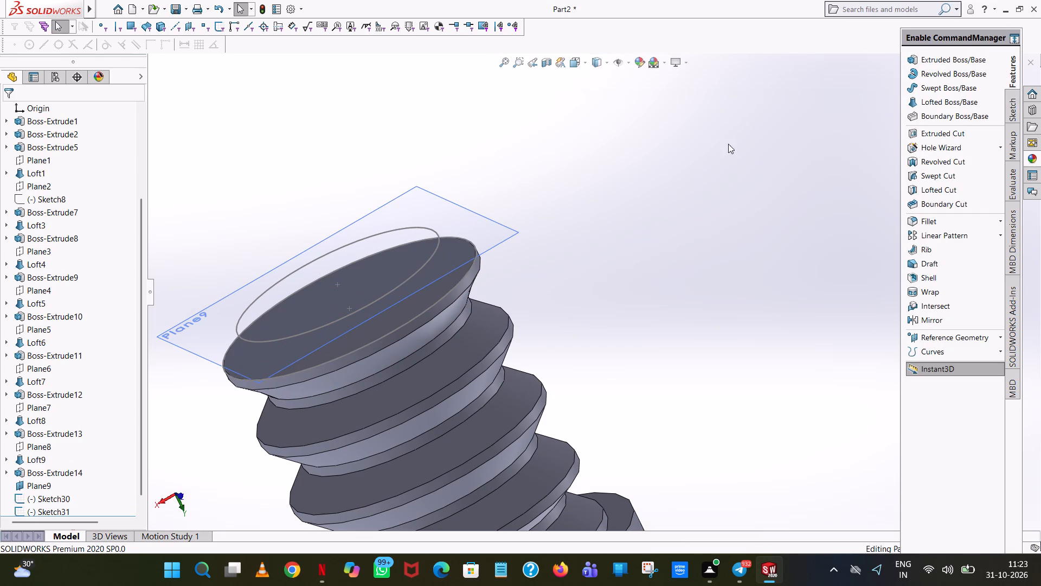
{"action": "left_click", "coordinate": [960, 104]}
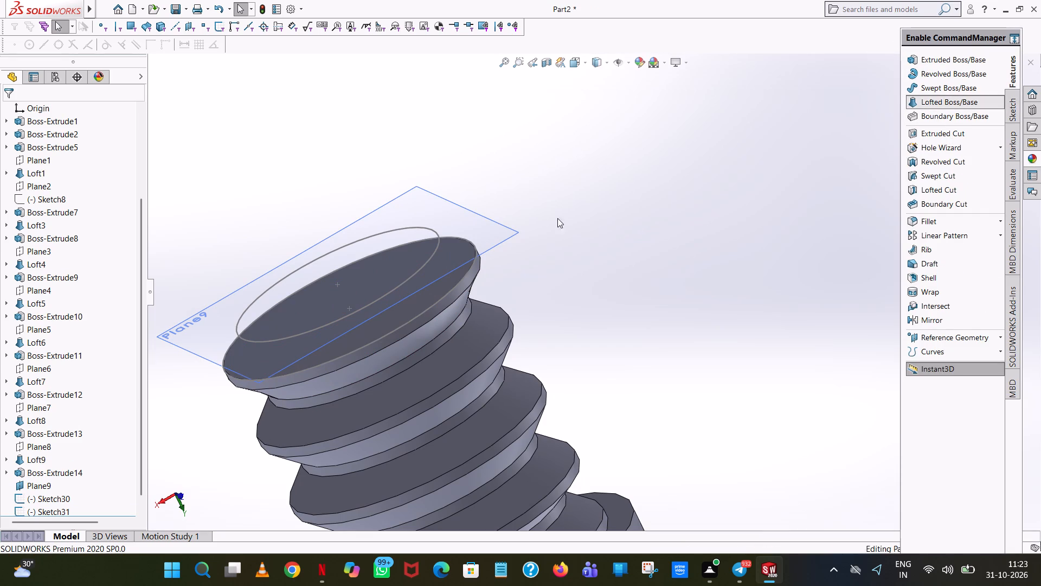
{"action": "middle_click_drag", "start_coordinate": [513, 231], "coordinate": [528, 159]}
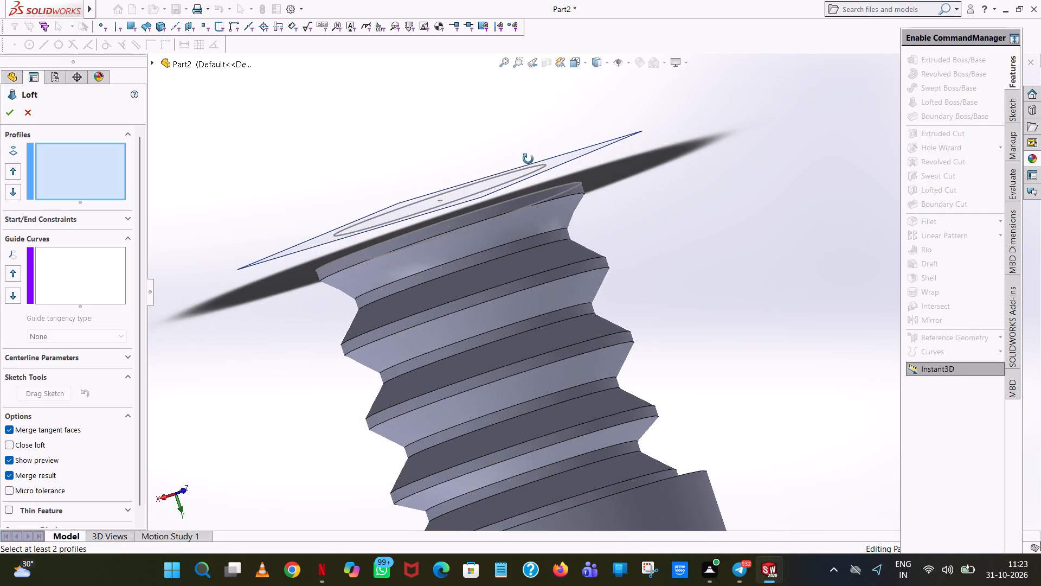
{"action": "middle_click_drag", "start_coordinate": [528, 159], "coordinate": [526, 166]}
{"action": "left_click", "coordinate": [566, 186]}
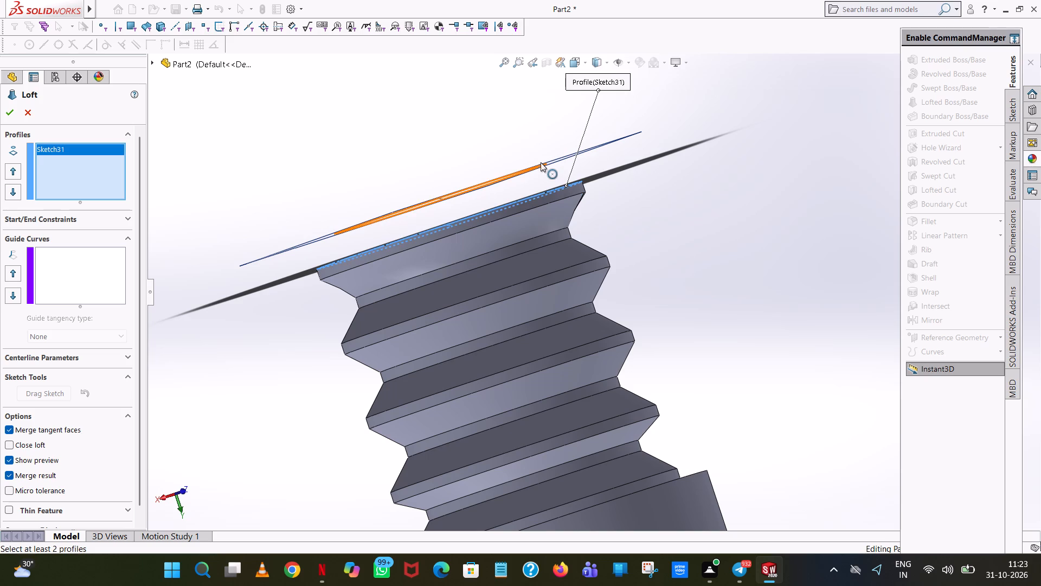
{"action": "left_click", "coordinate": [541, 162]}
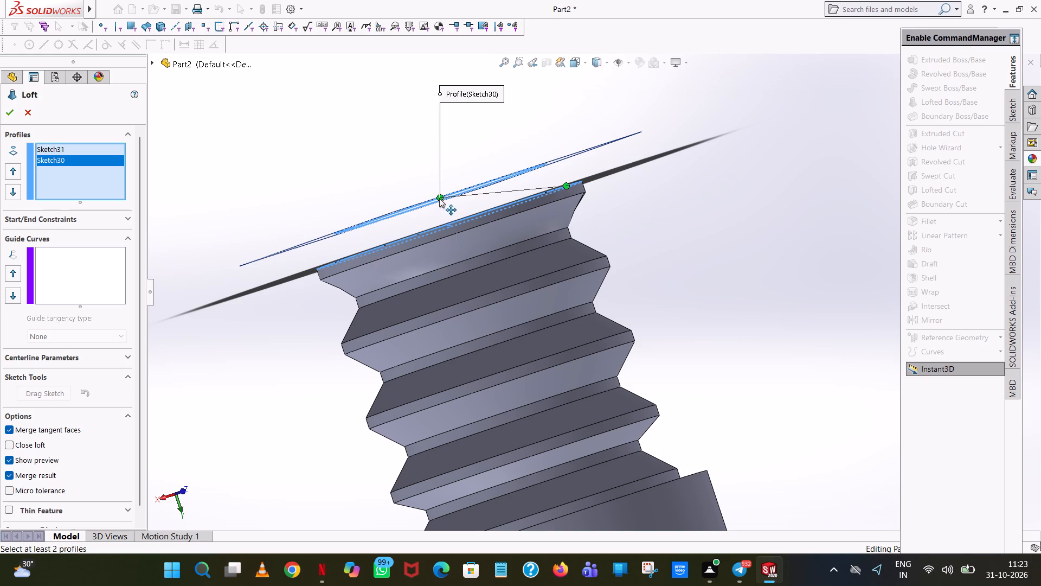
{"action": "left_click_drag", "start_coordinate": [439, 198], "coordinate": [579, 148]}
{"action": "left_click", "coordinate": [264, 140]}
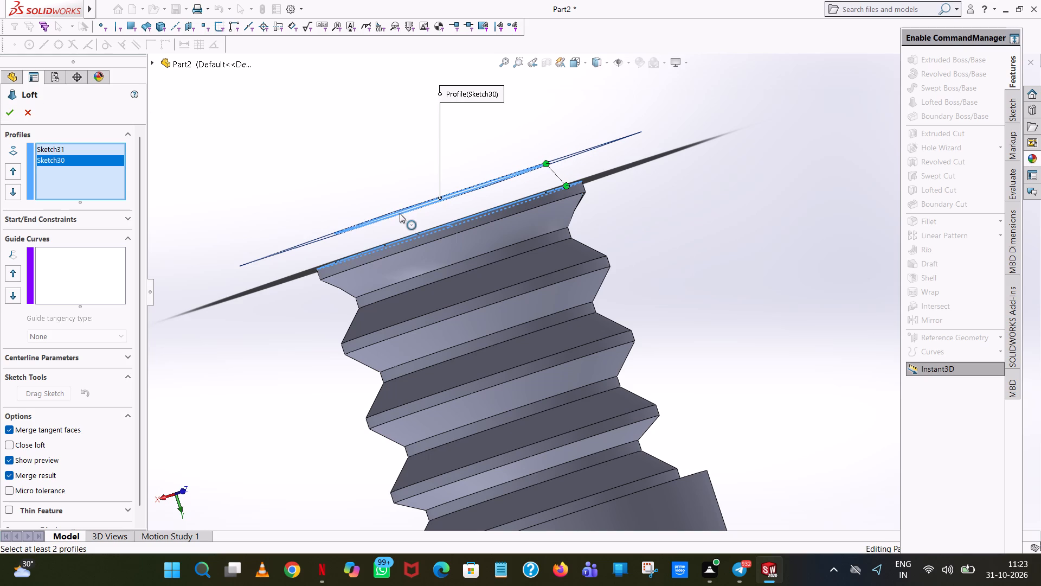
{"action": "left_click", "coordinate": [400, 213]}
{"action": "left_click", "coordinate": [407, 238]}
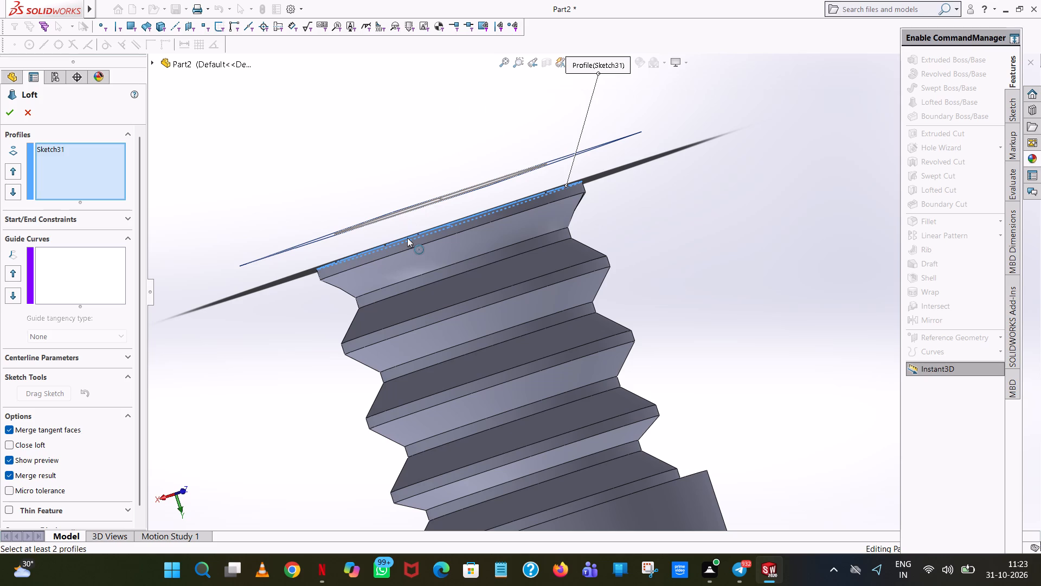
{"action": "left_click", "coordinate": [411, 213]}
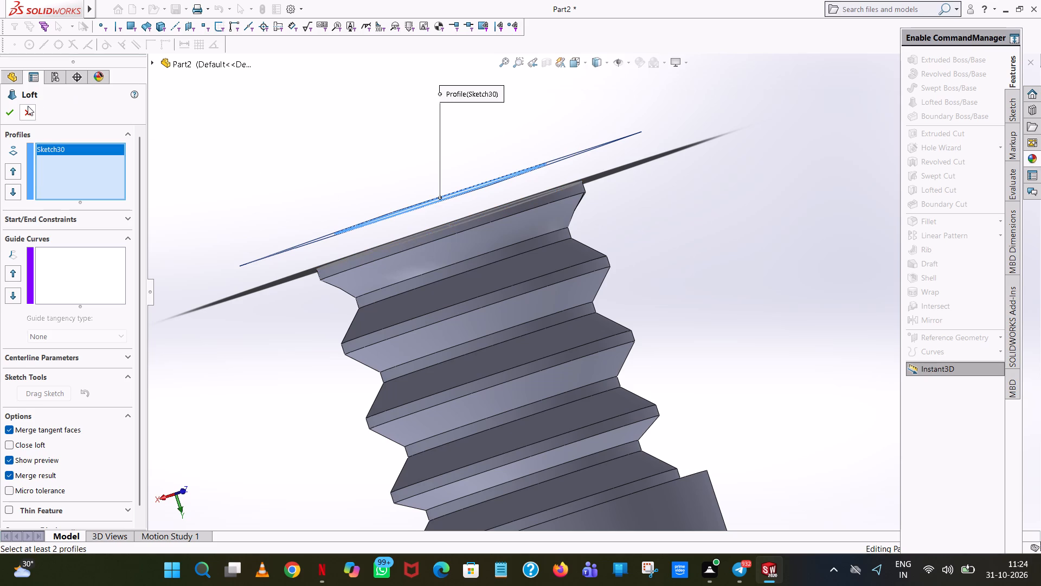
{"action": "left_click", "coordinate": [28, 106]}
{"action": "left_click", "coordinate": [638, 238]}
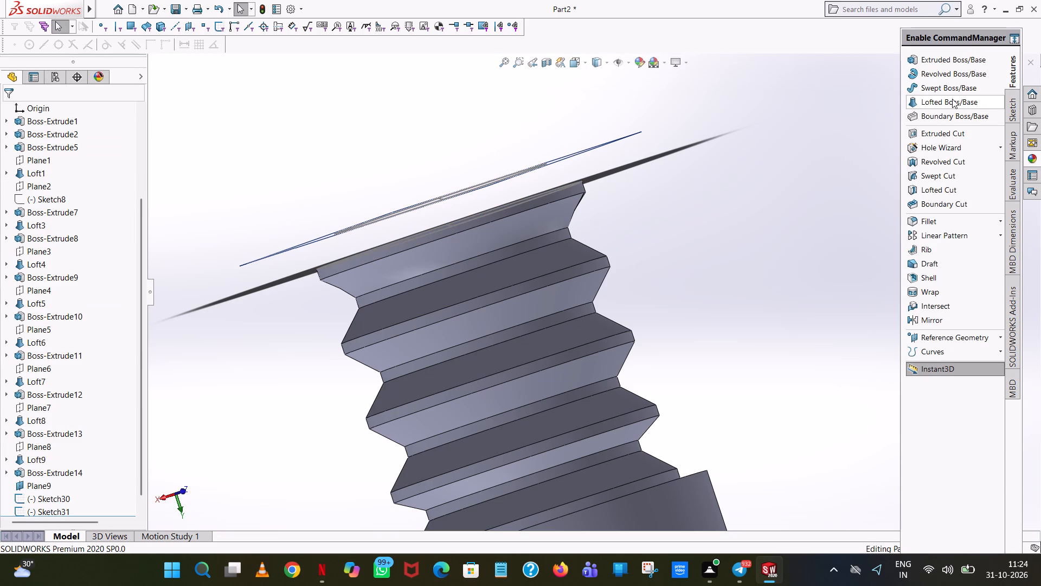
Try to loft from the end-face circle to the smaller circle on Plane9, merging the result.
{"action": "left_click", "coordinate": [952, 99]}
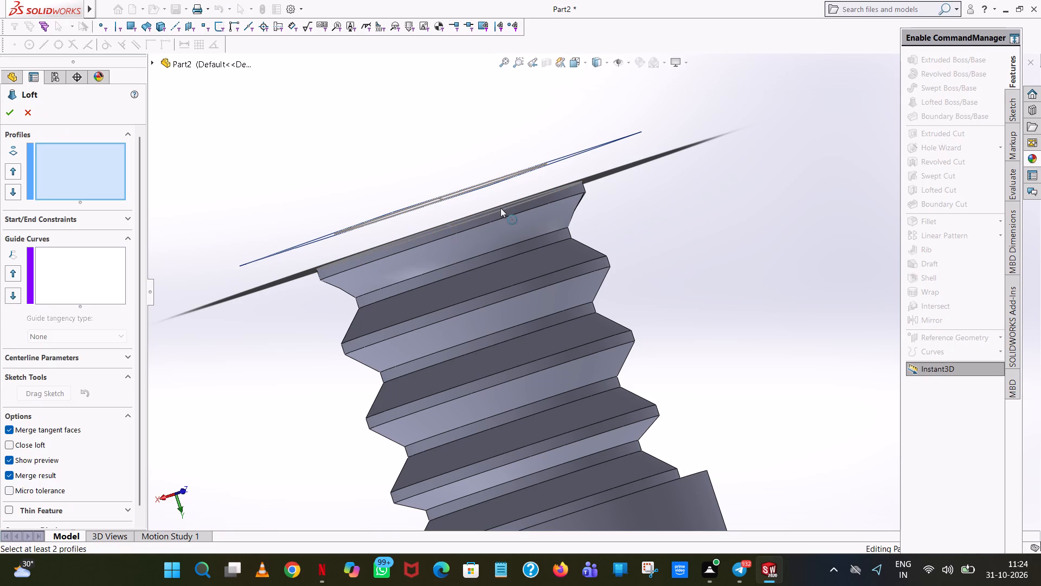
{"action": "left_click", "coordinate": [500, 208]}
{"action": "left_click", "coordinate": [503, 180]}
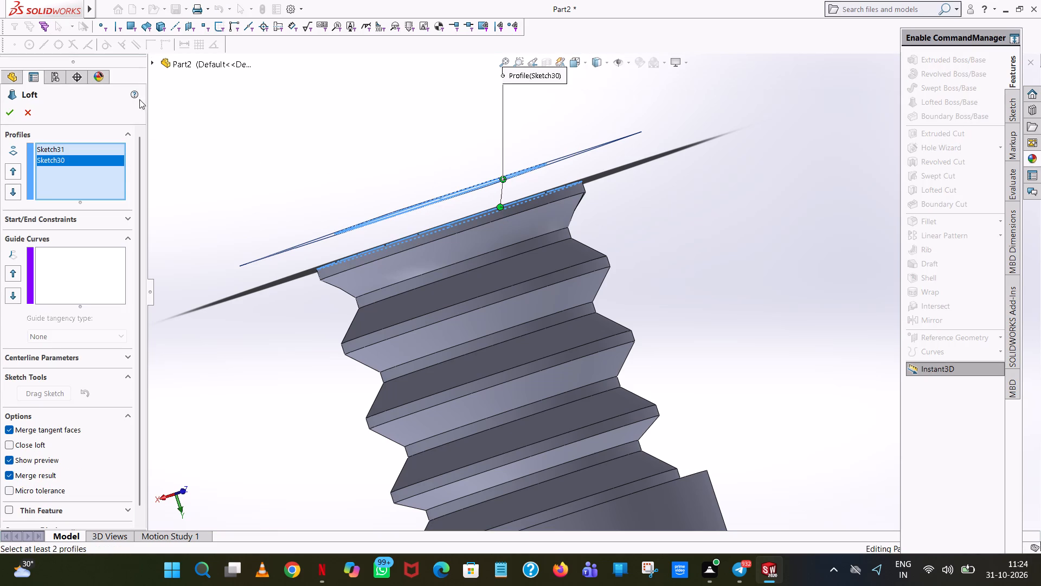
{"action": "left_click", "coordinate": [16, 112]}
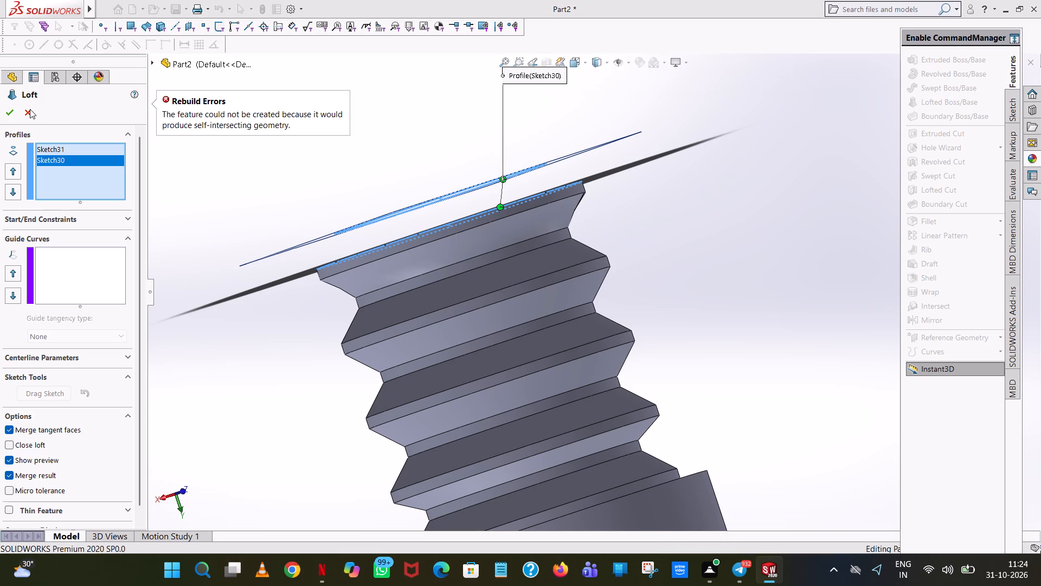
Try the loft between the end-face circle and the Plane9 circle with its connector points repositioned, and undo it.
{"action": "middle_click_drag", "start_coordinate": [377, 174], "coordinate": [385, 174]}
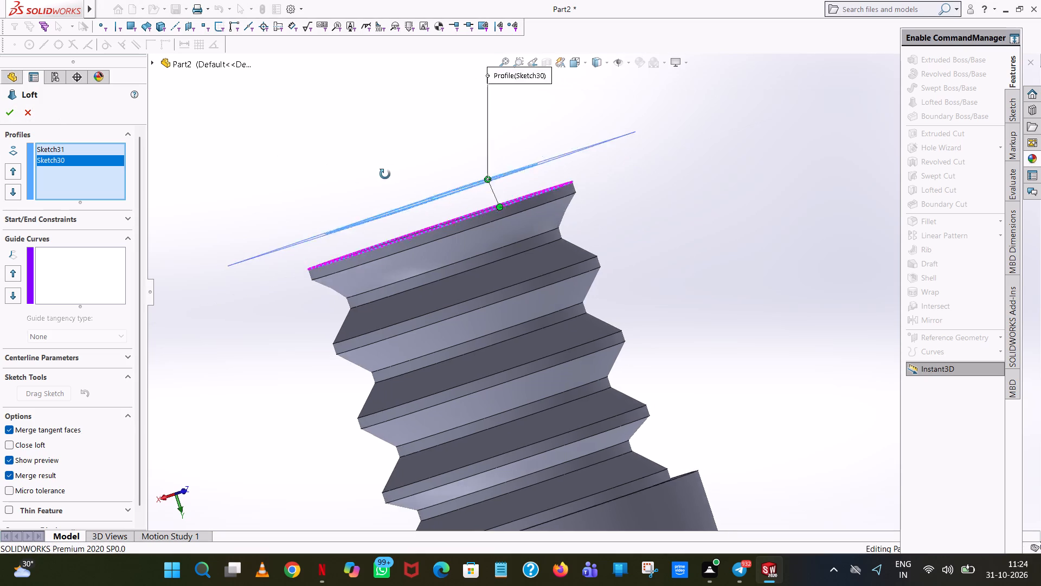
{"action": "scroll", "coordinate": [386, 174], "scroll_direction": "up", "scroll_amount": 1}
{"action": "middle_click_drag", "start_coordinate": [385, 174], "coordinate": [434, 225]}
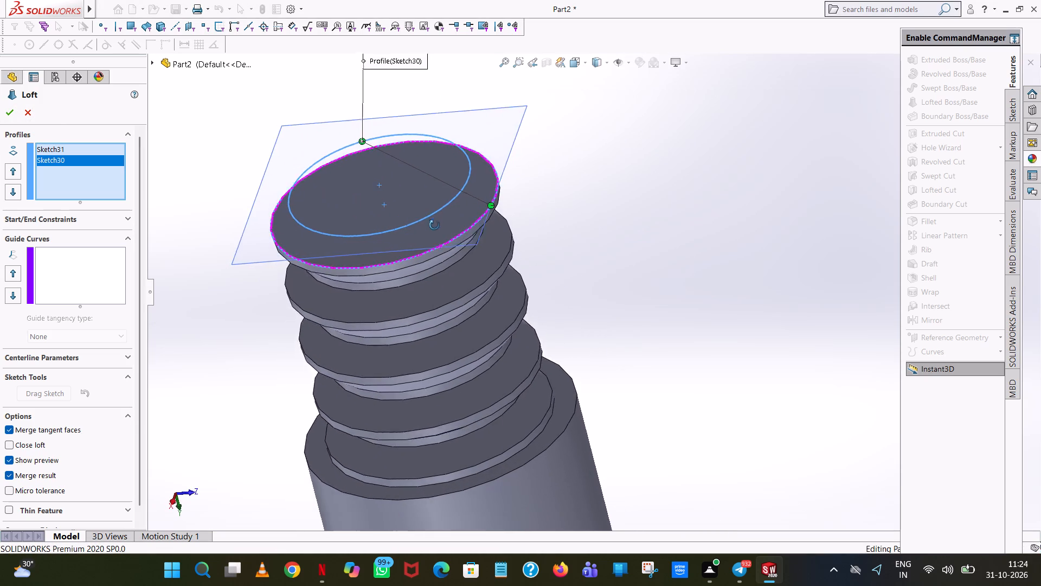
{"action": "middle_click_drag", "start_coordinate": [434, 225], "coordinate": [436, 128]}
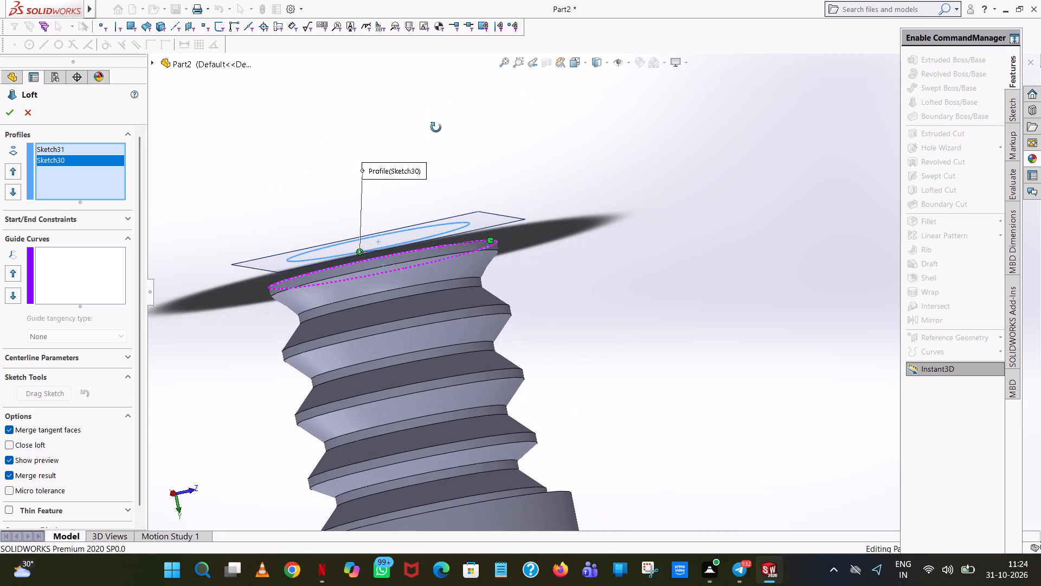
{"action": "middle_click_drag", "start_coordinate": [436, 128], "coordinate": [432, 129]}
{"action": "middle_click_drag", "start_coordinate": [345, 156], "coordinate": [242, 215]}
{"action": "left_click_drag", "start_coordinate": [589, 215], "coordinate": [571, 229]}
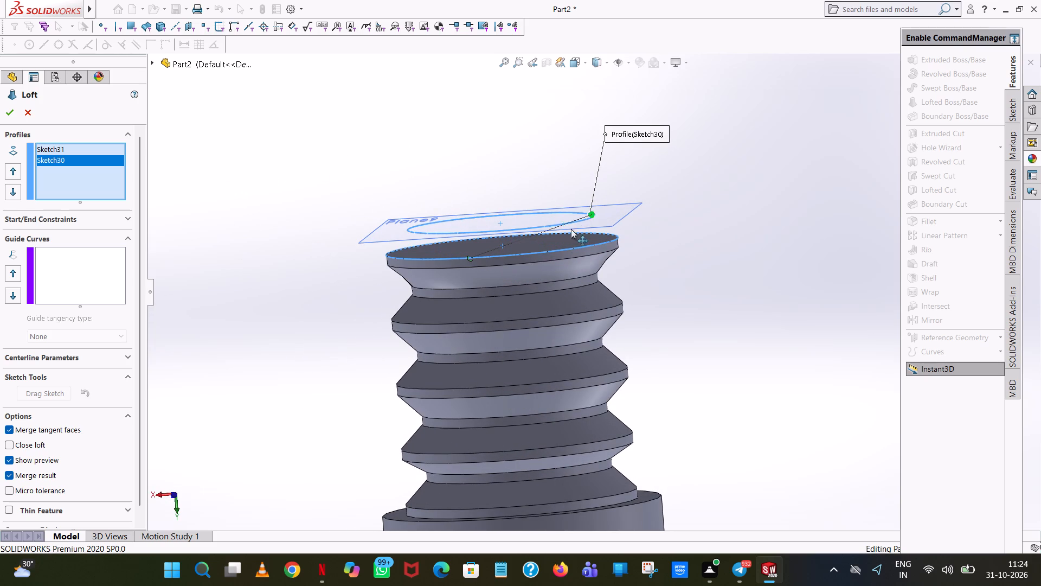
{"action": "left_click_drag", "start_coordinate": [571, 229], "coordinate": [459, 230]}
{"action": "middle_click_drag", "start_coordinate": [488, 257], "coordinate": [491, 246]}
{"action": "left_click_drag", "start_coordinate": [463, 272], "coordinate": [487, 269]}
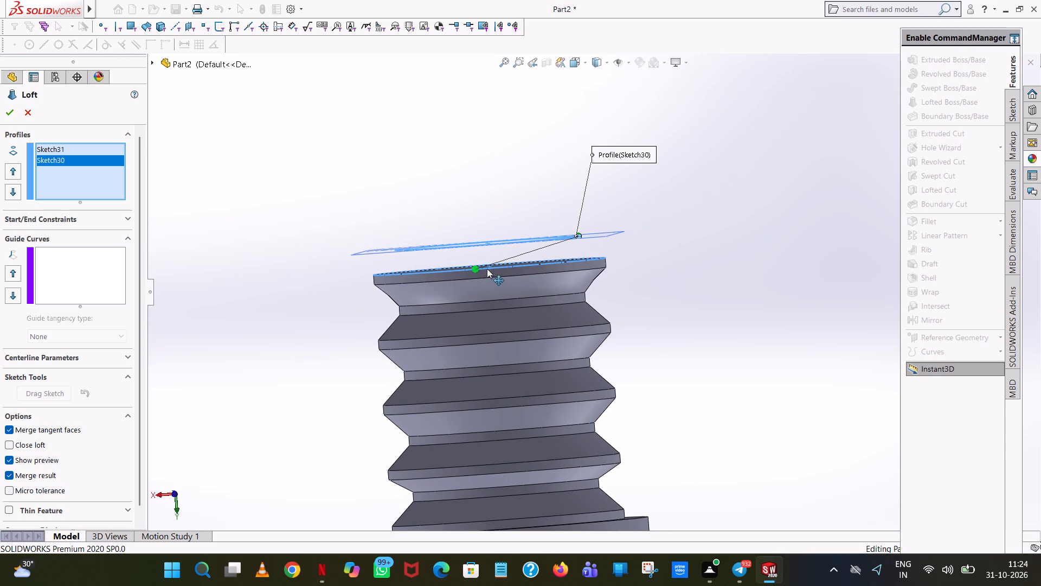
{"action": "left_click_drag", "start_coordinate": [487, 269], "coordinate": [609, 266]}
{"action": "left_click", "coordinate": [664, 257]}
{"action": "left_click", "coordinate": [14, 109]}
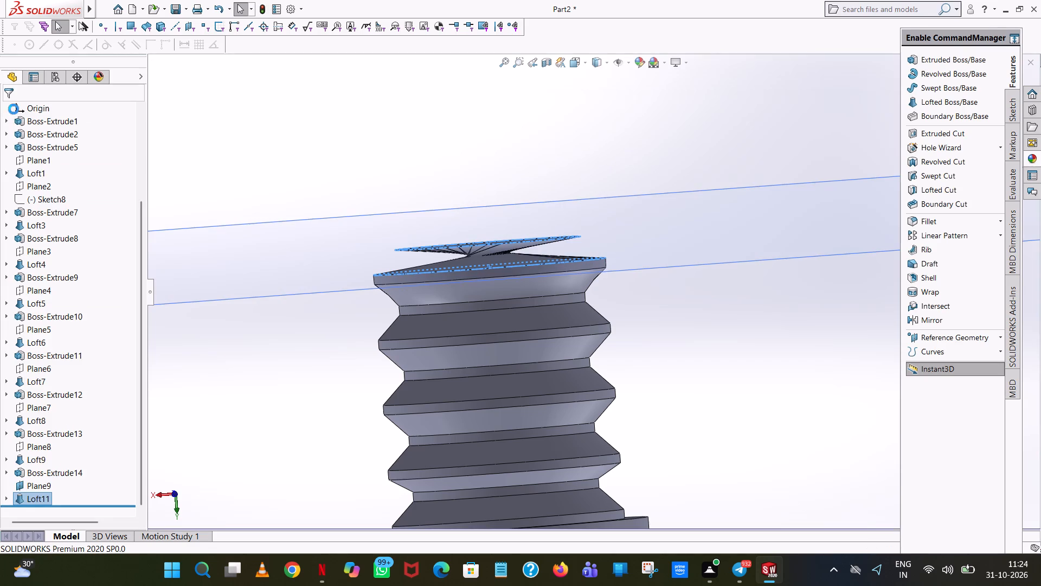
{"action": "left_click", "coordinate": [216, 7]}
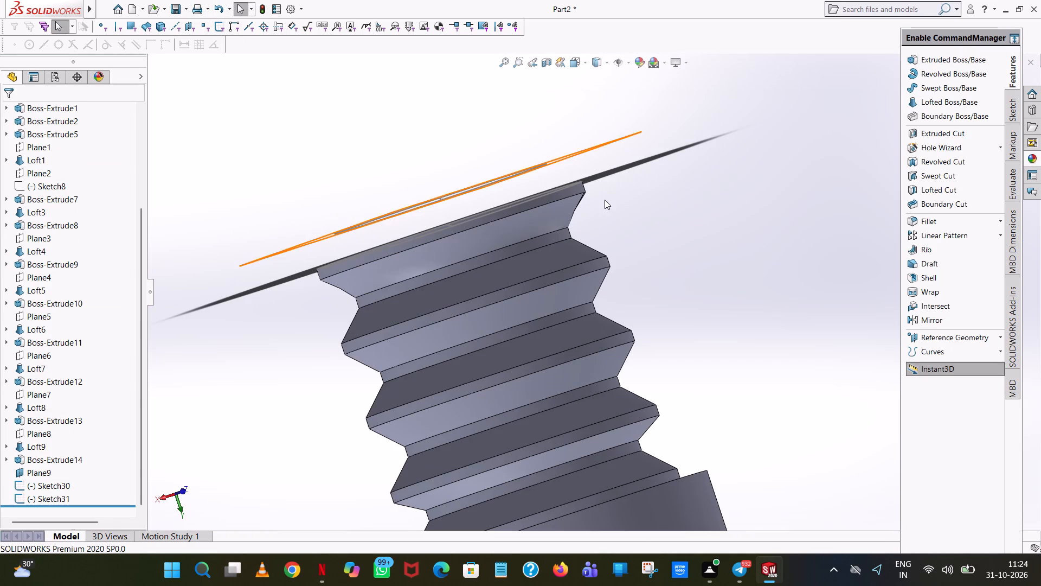
Loft from the ridged end's end-face circle to the smaller Plane9 circle, picking aligned points and merging the result.
{"action": "middle_click_drag", "start_coordinate": [605, 200], "coordinate": [794, 89]}
{"action": "scroll", "coordinate": [745, 151], "scroll_direction": "up", "scroll_amount": 1}
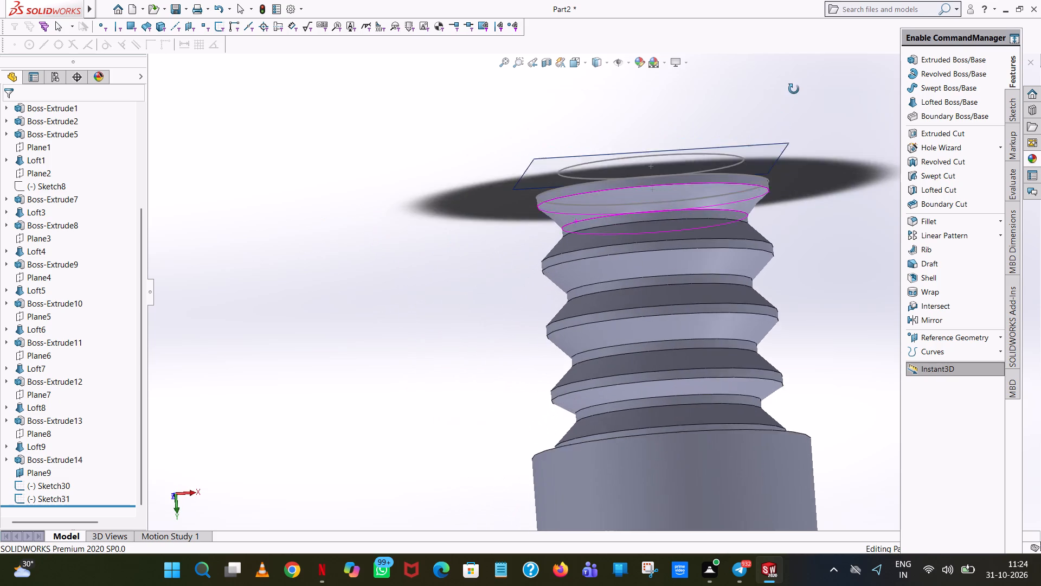
{"action": "middle_click_drag", "start_coordinate": [794, 89], "coordinate": [800, 100]}
{"action": "left_click", "coordinate": [935, 103]}
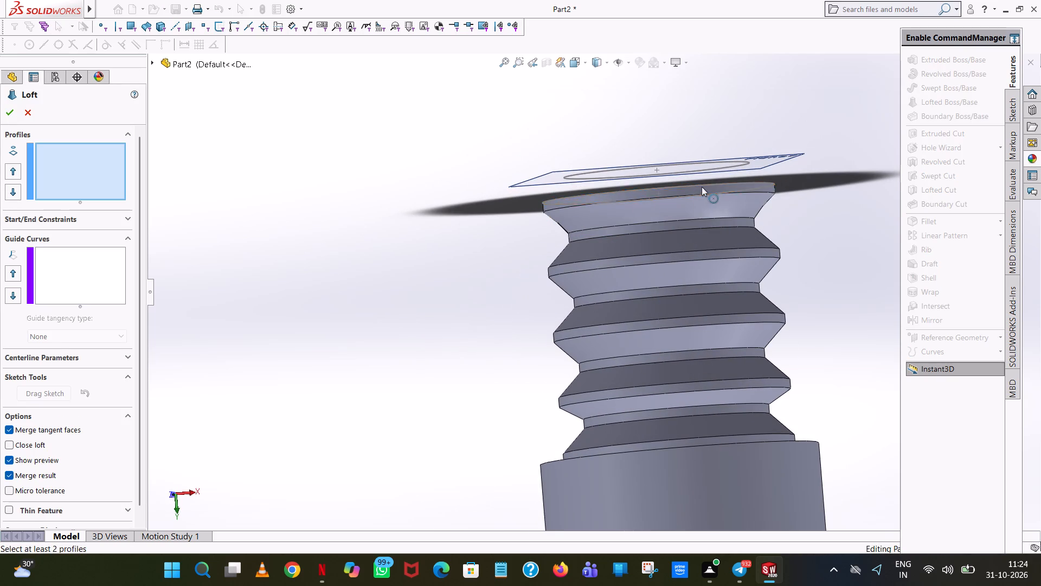
{"action": "scroll", "coordinate": [702, 187], "scroll_direction": "down", "scroll_amount": 6}
{"action": "middle_click_drag", "start_coordinate": [703, 193], "coordinate": [704, 214]}
{"action": "left_click", "coordinate": [698, 247]}
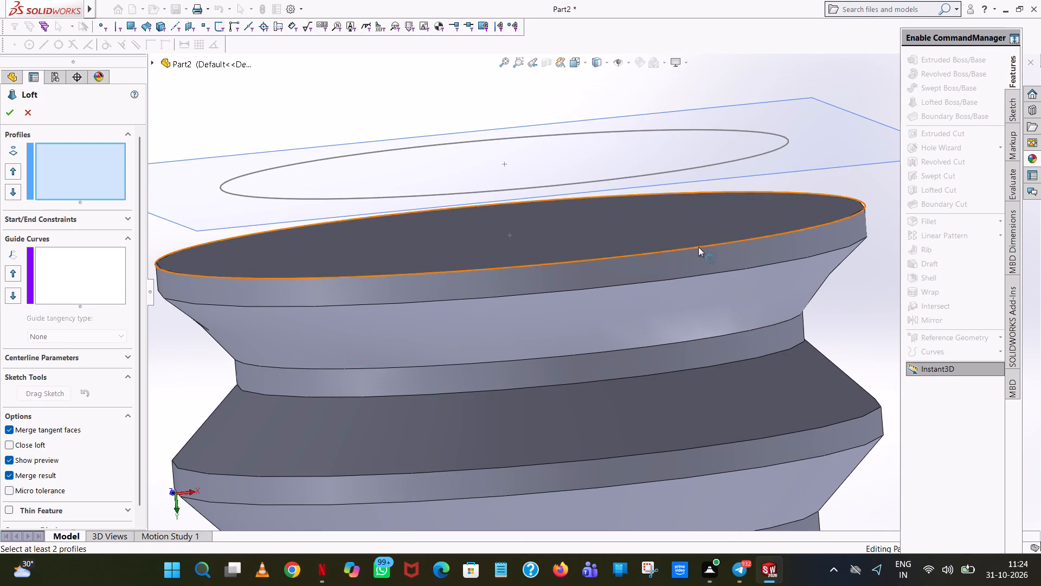
{"action": "left_click", "coordinate": [721, 164]}
{"action": "left_click", "coordinate": [5, 115]}
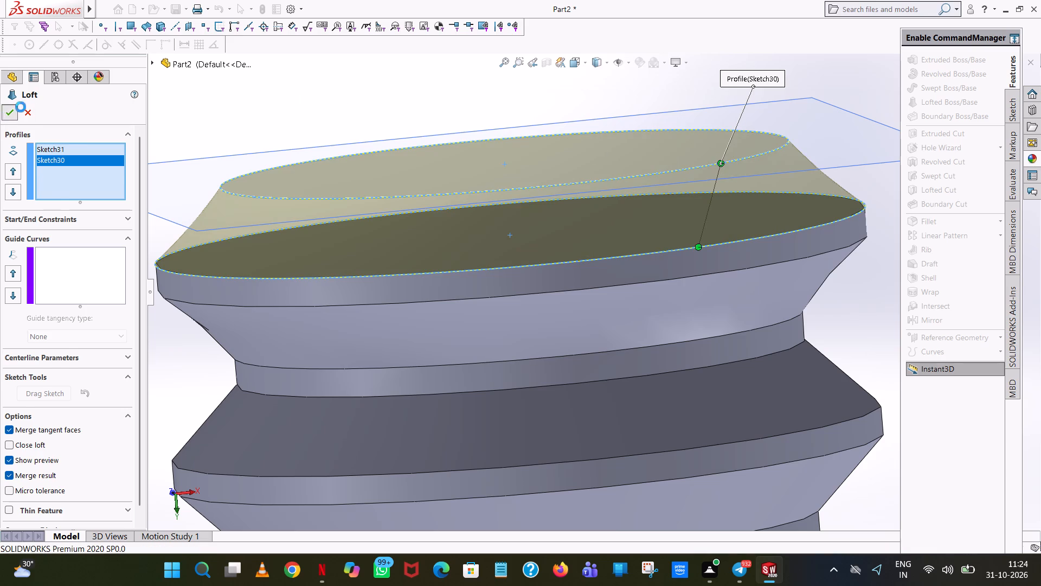
{"action": "scroll", "coordinate": [534, 137], "scroll_direction": "up", "scroll_amount": 5}
{"action": "left_click", "coordinate": [702, 202]}
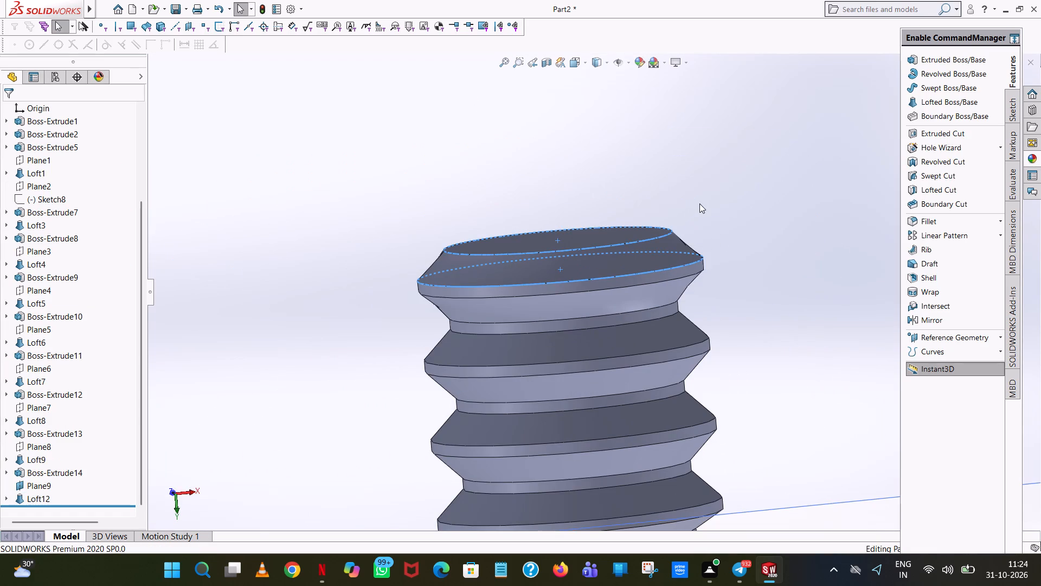
Sketch a circle of 2.00 mm radius centred on the origin on the new loft's small end face.
{"action": "scroll", "coordinate": [946, 168], "scroll_direction": "up", "scroll_amount": 2}
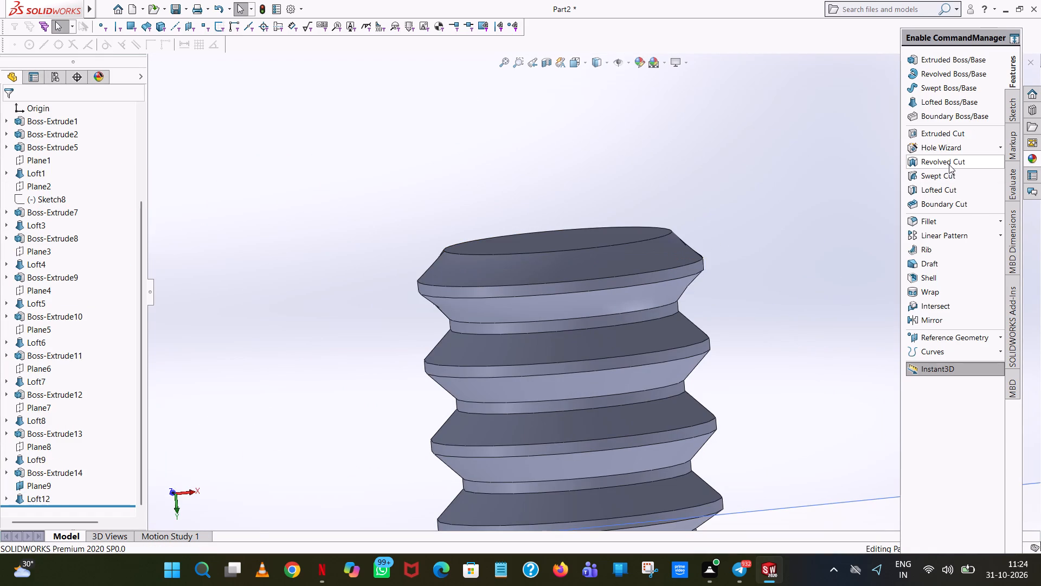
{"action": "scroll", "coordinate": [949, 164], "scroll_direction": "up", "scroll_amount": 3}
{"action": "scroll", "coordinate": [625, 284], "scroll_direction": "up", "scroll_amount": 3}
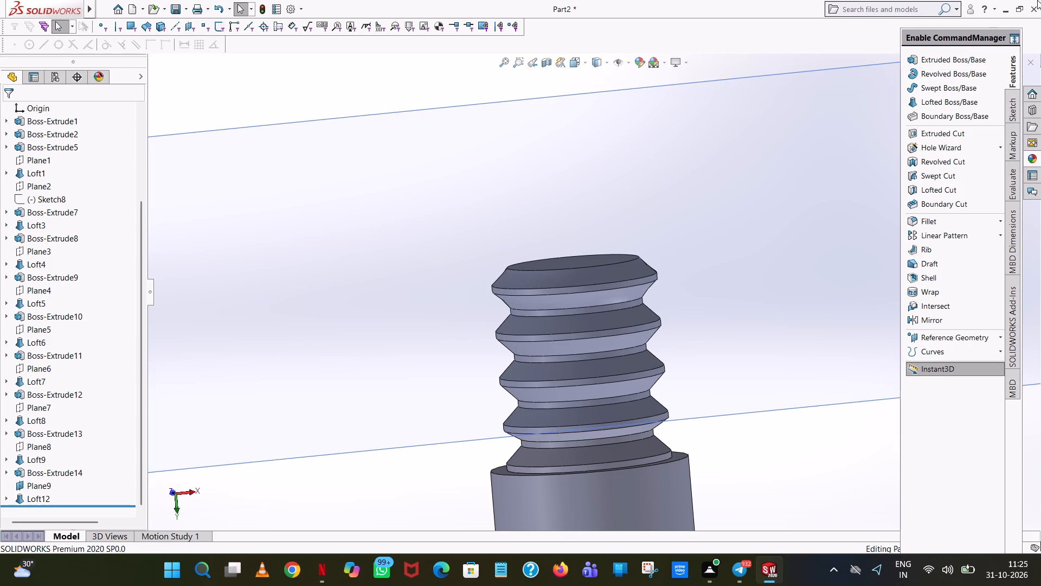
{"action": "left_click", "coordinate": [966, 62]}
{"action": "scroll", "coordinate": [601, 221], "scroll_direction": "up", "scroll_amount": 1}
{"action": "middle_click_drag", "start_coordinate": [600, 232], "coordinate": [596, 311]}
{"action": "left_click", "coordinate": [576, 284]}
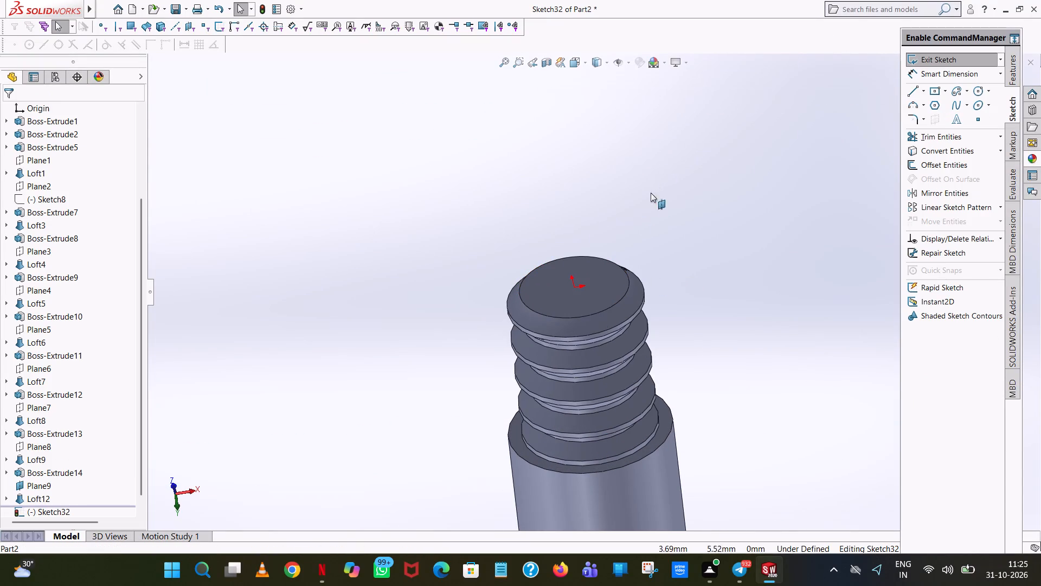
{"action": "scroll", "coordinate": [640, 211], "scroll_direction": "down", "scroll_amount": 6}
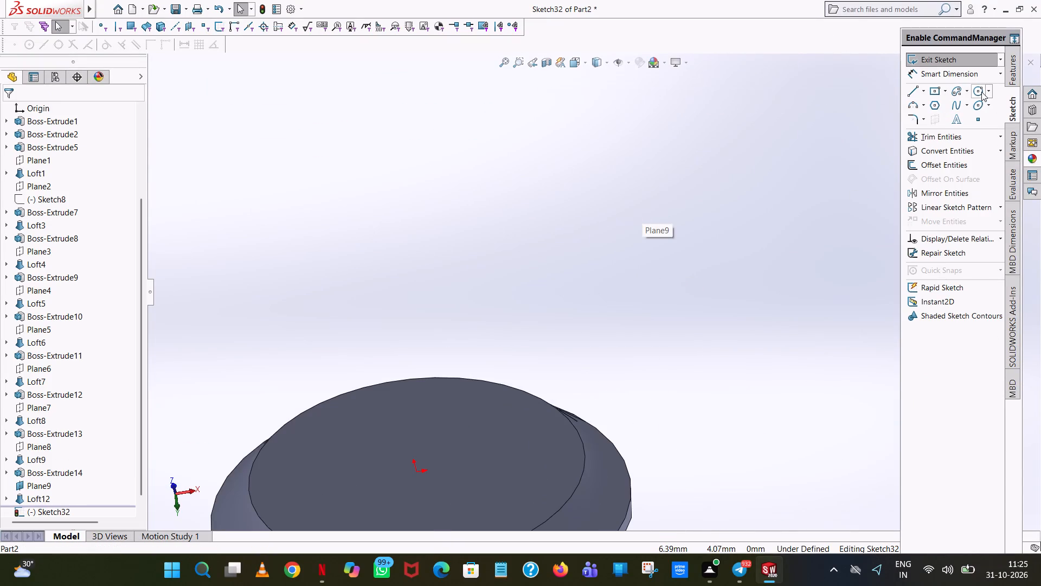
{"action": "left_click", "coordinate": [981, 92]}
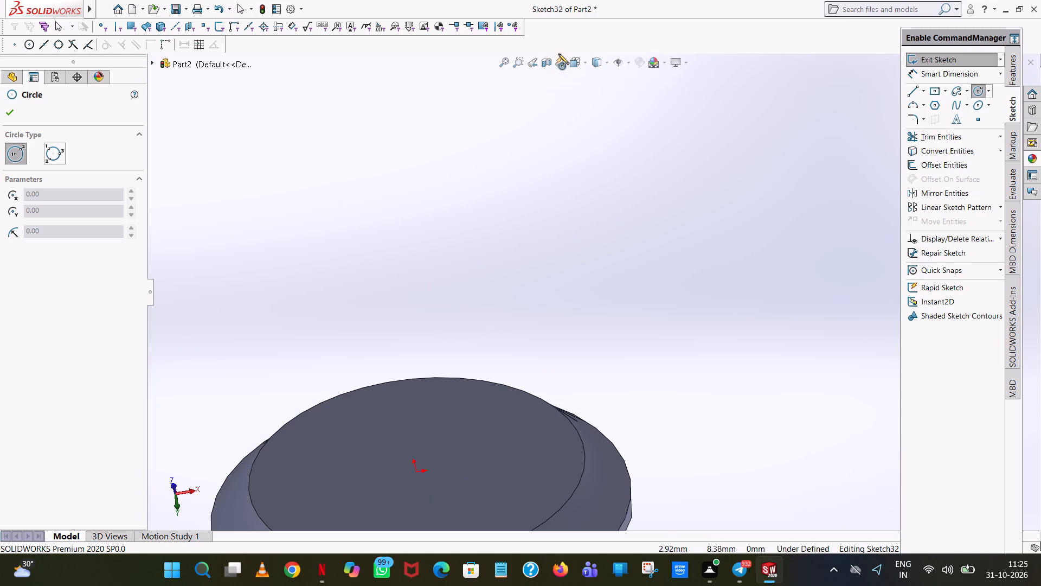
{"action": "left_click", "coordinate": [581, 64]}
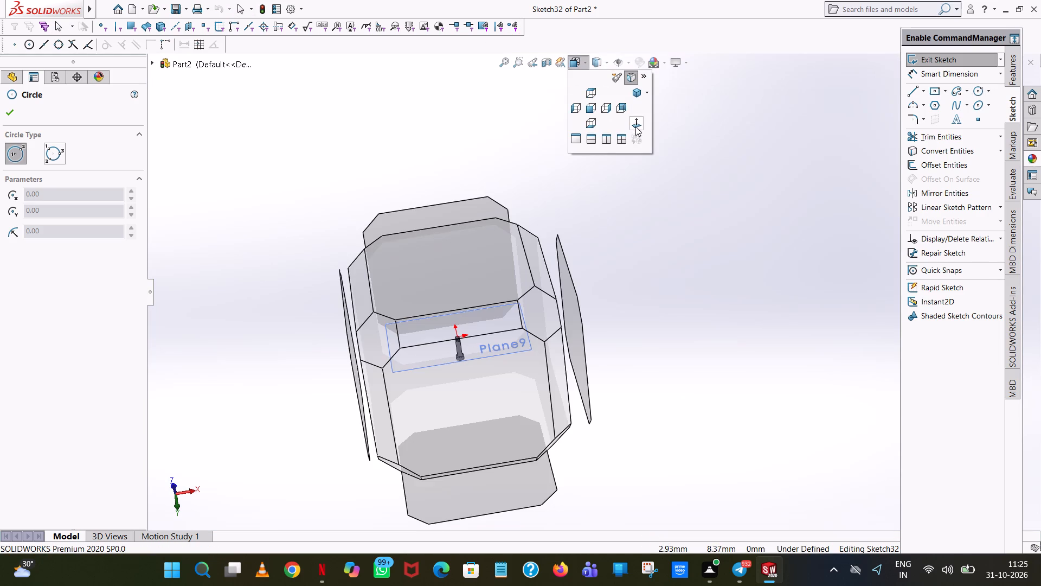
{"action": "left_click", "coordinate": [635, 127]}
{"action": "left_click", "coordinate": [499, 61]}
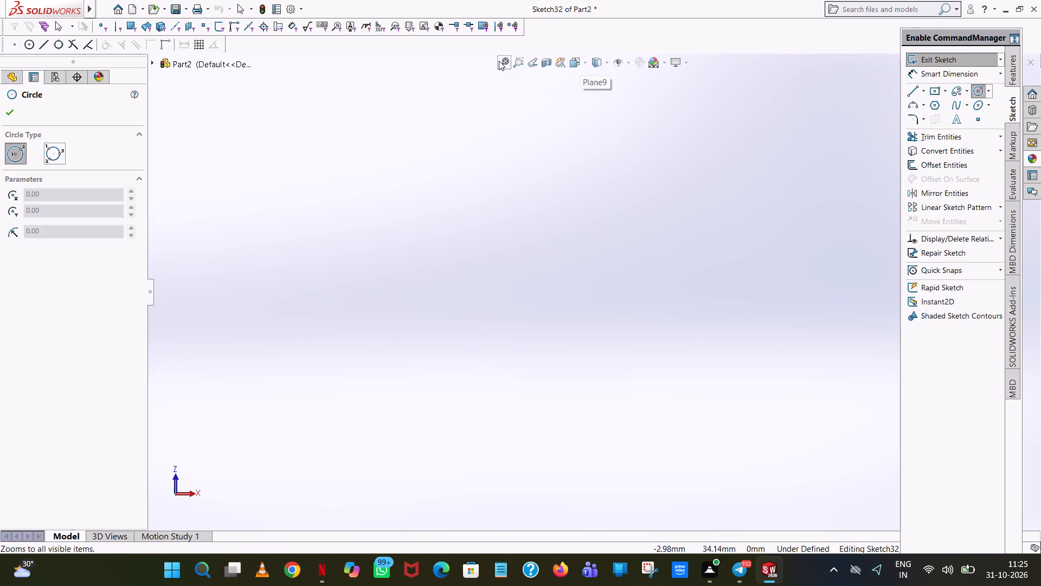
{"action": "scroll", "coordinate": [605, 307], "scroll_direction": "down", "scroll_amount": 9}
{"action": "scroll", "coordinate": [538, 221], "scroll_direction": "down", "scroll_amount": 3}
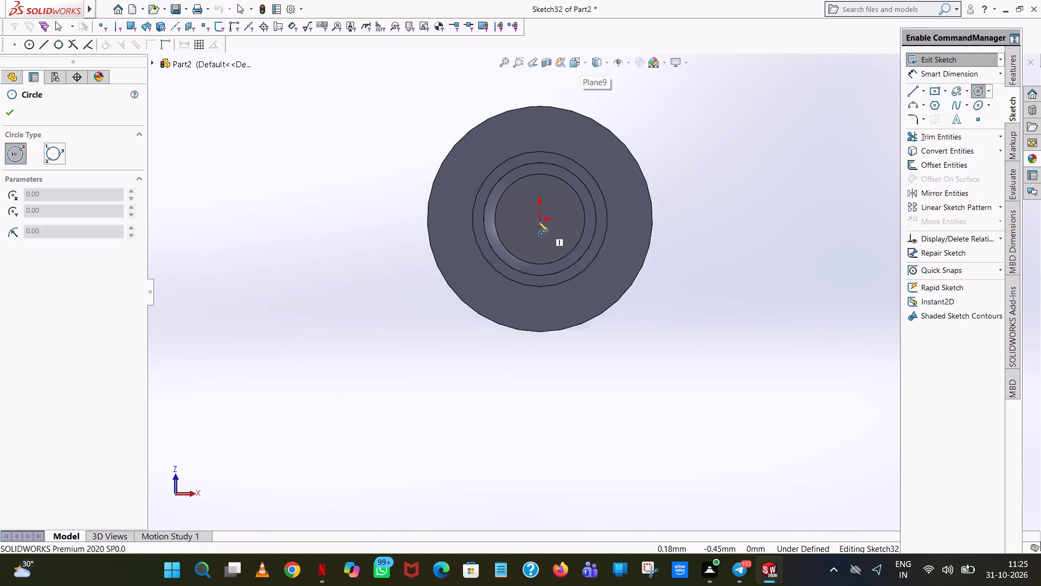
{"action": "scroll", "coordinate": [538, 221], "scroll_direction": "down", "scroll_amount": 7}
{"action": "left_click", "coordinate": [594, 271]}
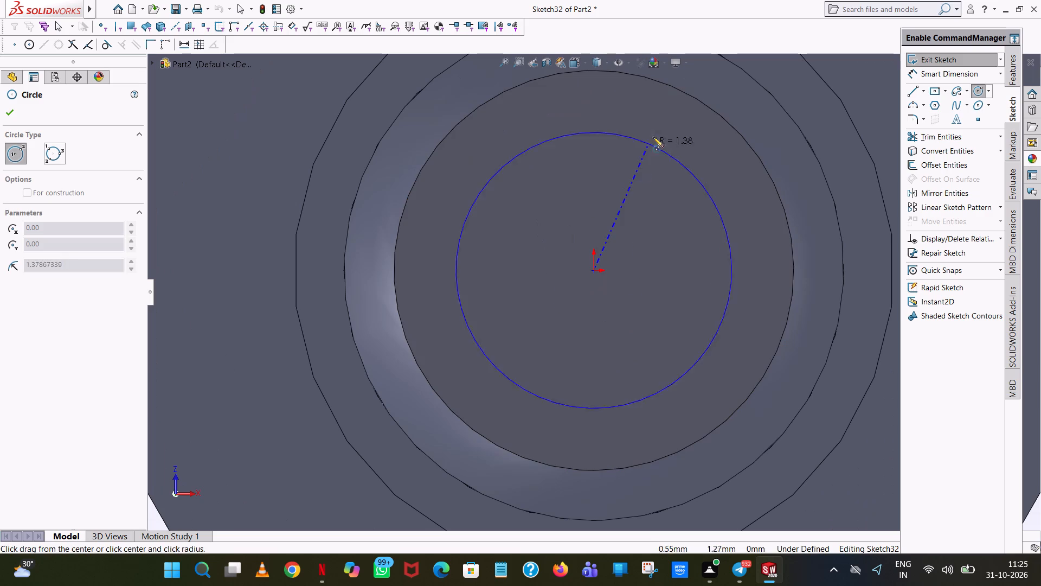
{"action": "left_click", "coordinate": [681, 91]}
{"action": "right_click", "coordinate": [681, 91]}
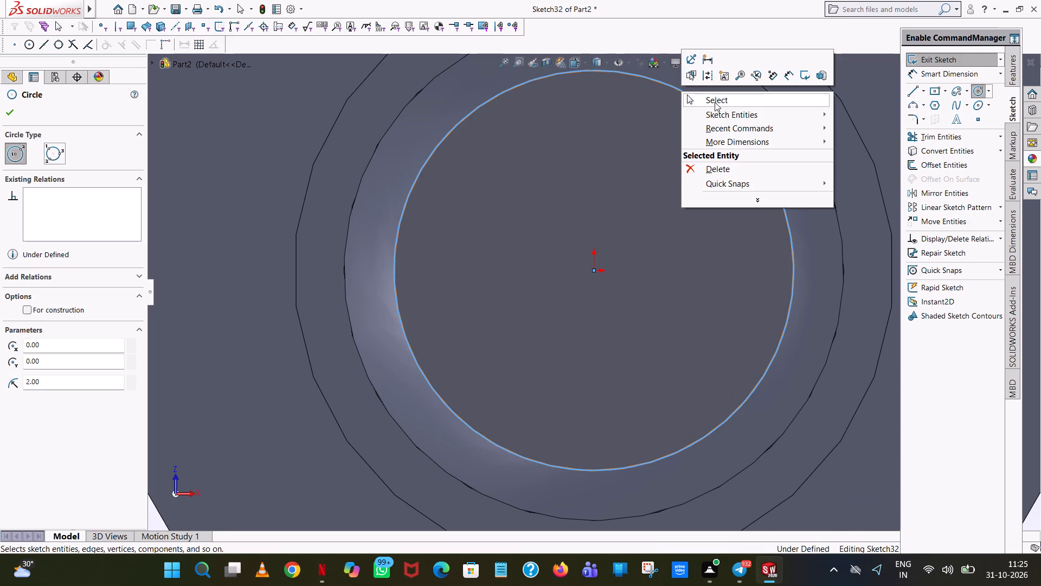
{"action": "left_click", "coordinate": [717, 103]}
{"action": "scroll", "coordinate": [706, 118], "scroll_direction": "up", "scroll_amount": 9}
{"action": "left_click", "coordinate": [706, 119]}
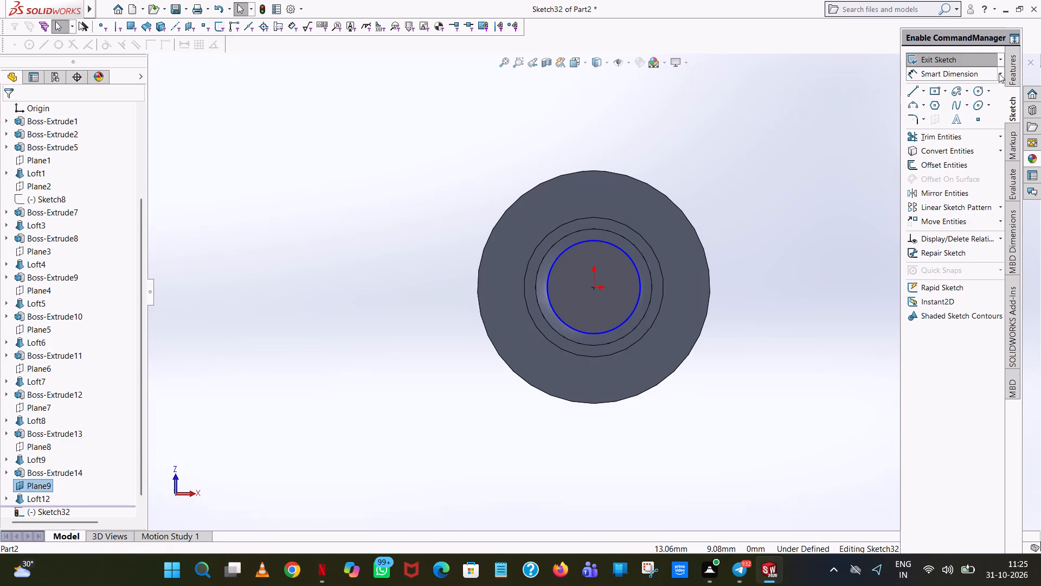
Back out of the boss extrusion of the 2.00 mm radius circle and close its sketch.
{"action": "left_click", "coordinate": [953, 59]}
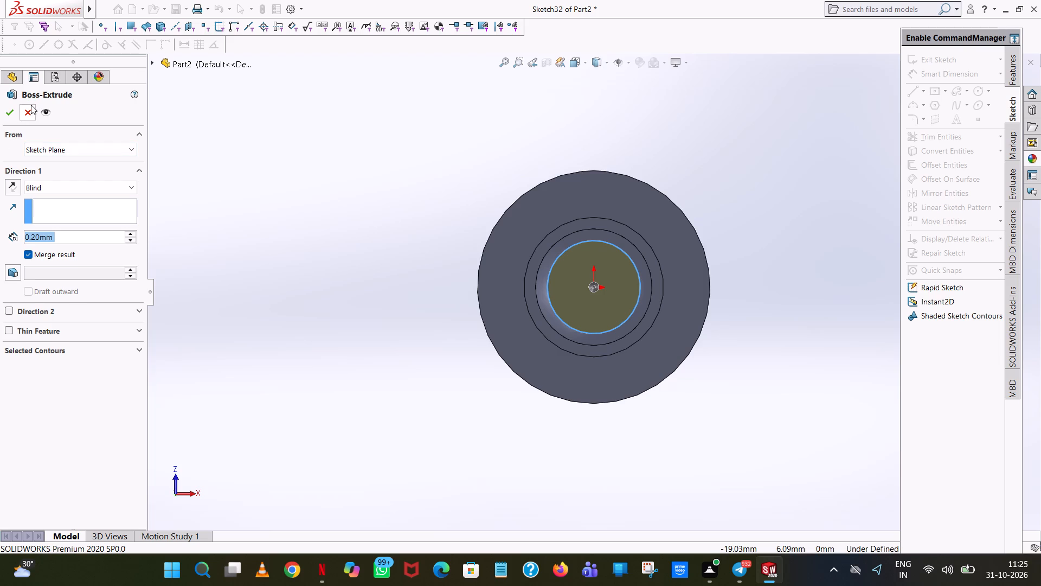
{"action": "left_click", "coordinate": [30, 106]}
{"action": "left_click", "coordinate": [676, 130]}
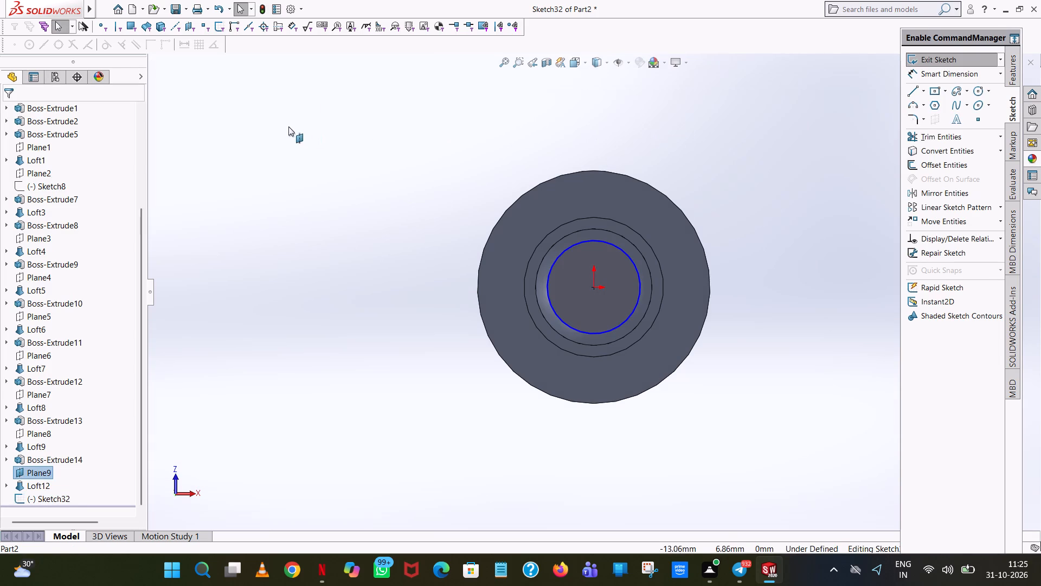
{"action": "left_click", "coordinate": [974, 51]}
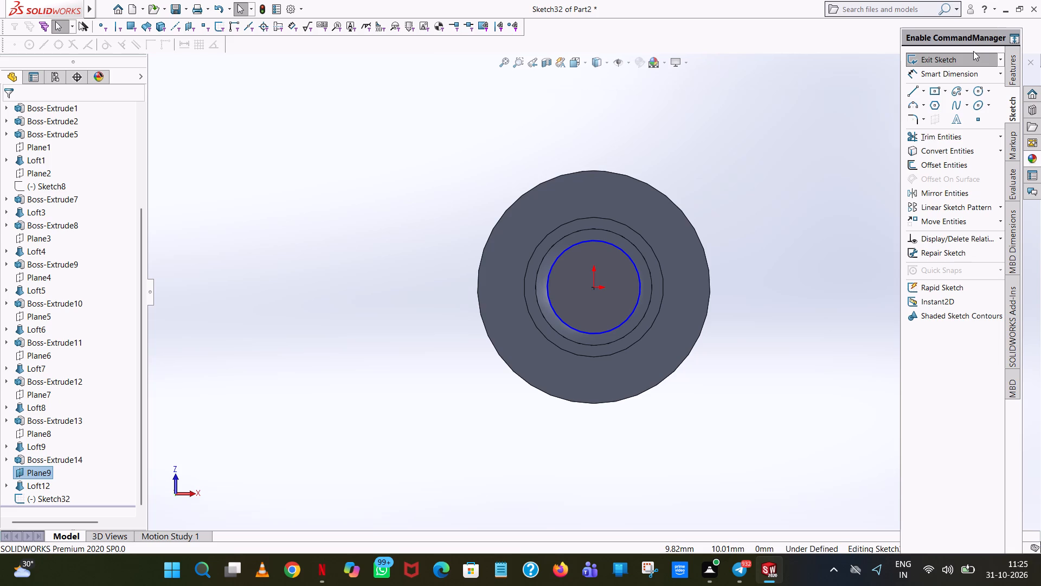
{"action": "left_click", "coordinate": [703, 146]}
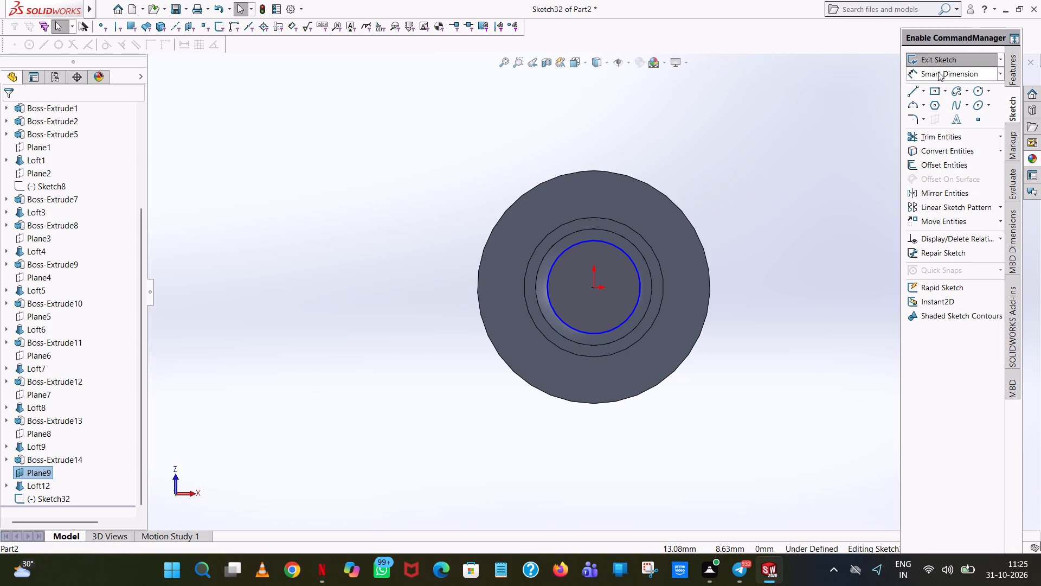
{"action": "left_click", "coordinate": [946, 55]}
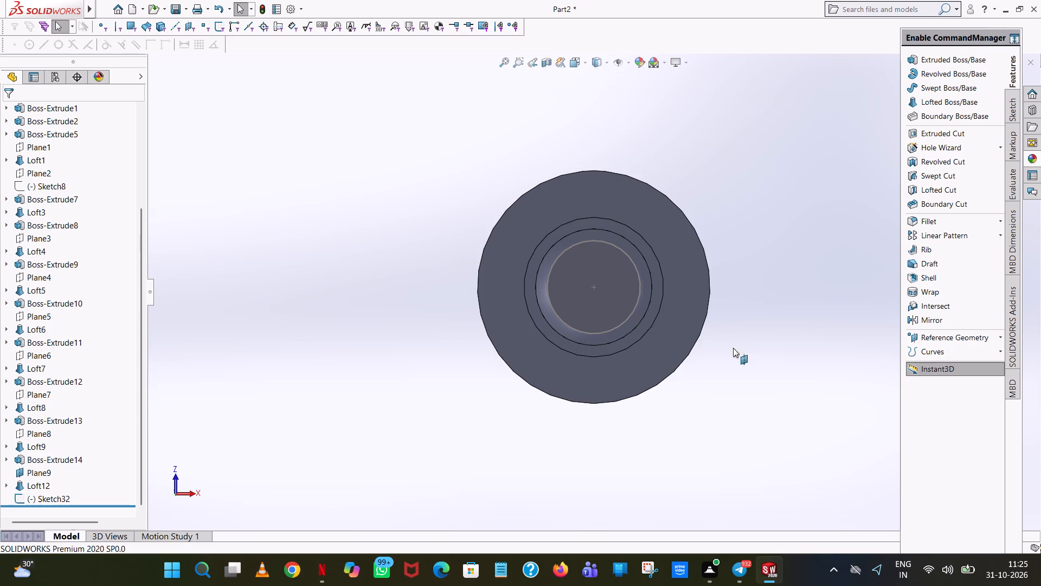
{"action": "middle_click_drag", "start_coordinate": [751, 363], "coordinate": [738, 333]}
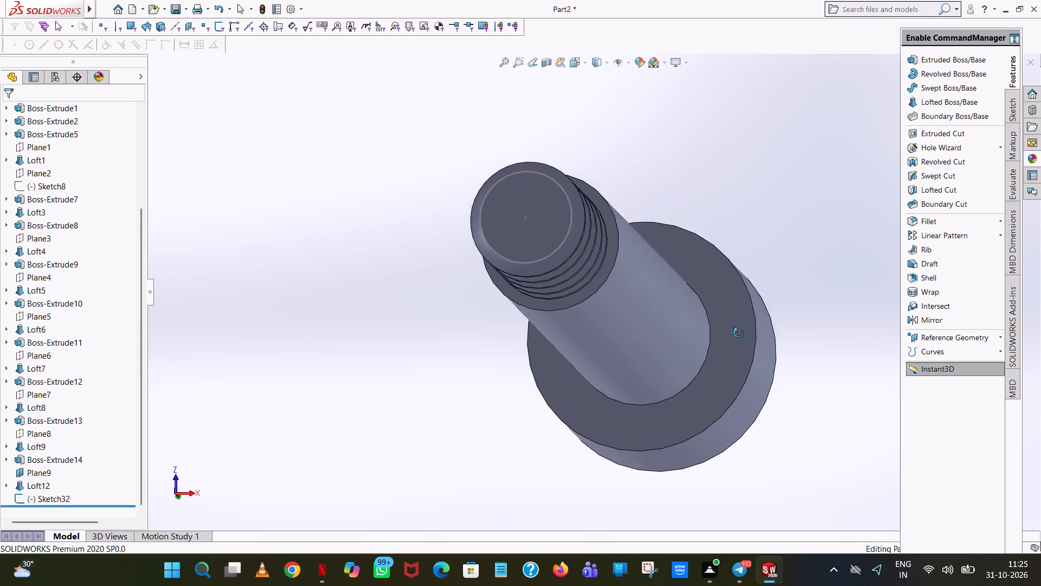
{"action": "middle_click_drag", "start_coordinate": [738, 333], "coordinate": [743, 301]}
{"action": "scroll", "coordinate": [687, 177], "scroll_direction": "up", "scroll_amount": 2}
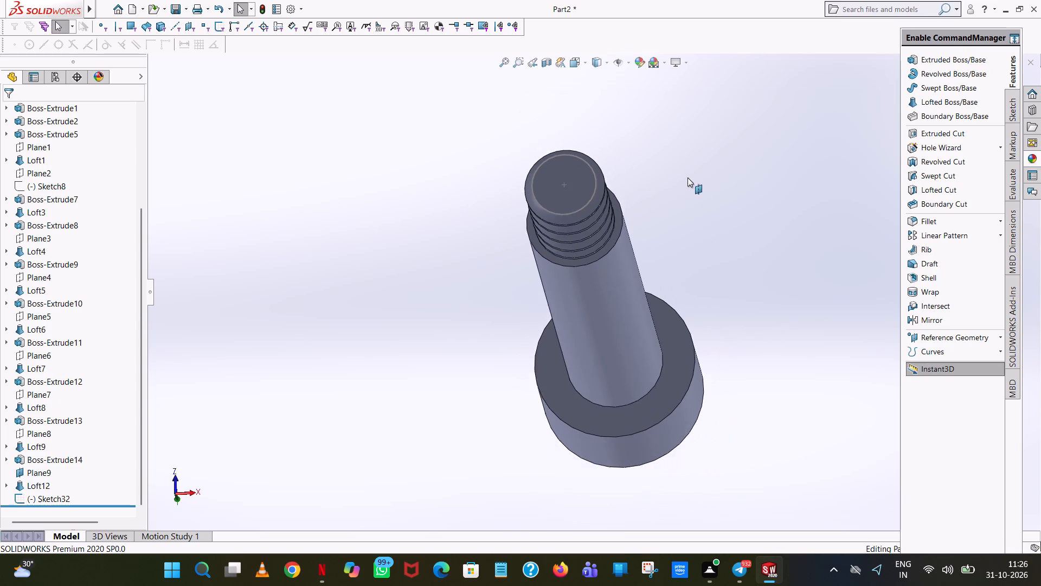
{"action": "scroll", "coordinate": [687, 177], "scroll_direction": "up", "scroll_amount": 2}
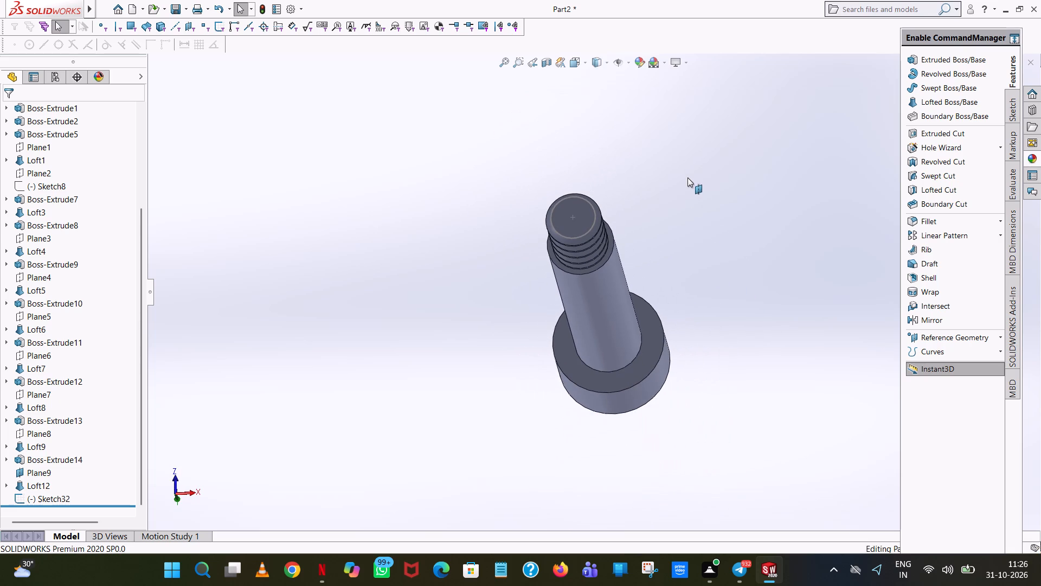
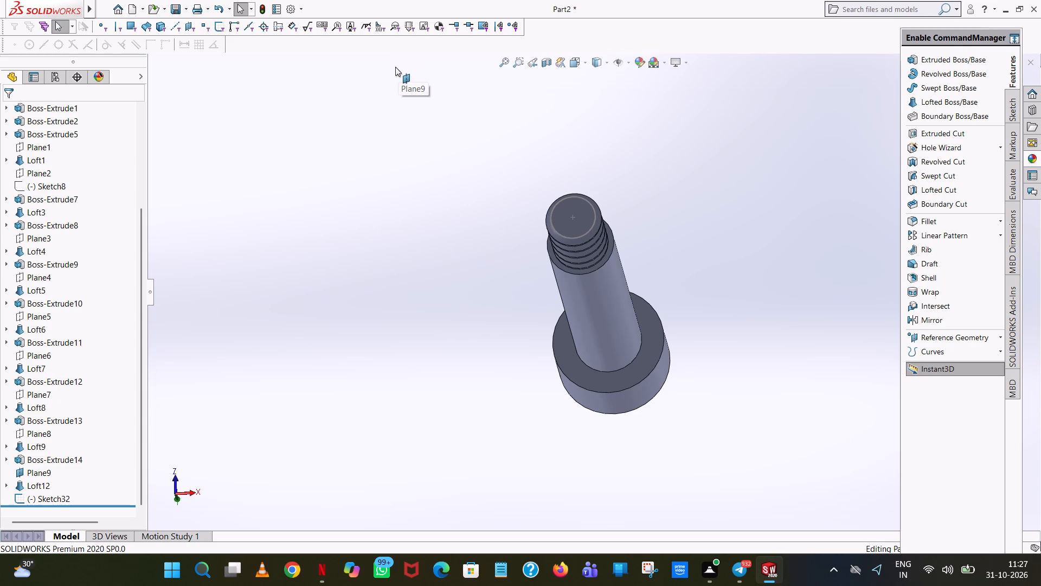
Examine the bolt's threaded end and its thread ridges from the side and close up.
{"action": "middle_click_drag", "start_coordinate": [649, 222], "coordinate": [674, 155]}
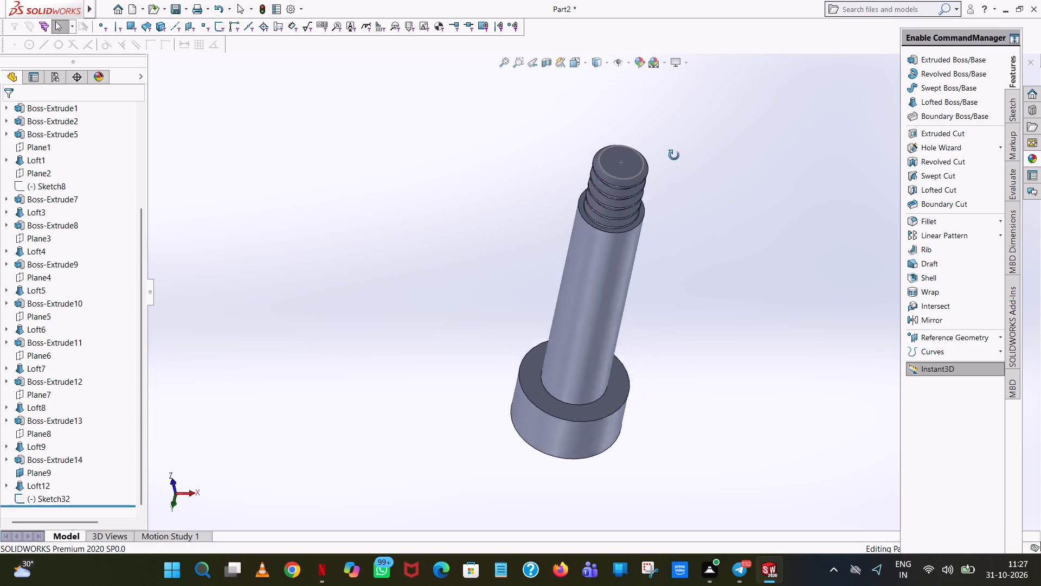
{"action": "middle_click_drag", "start_coordinate": [674, 155], "coordinate": [634, 61]}
{"action": "scroll", "coordinate": [612, 118], "scroll_direction": "down", "scroll_amount": 6}
{"action": "scroll", "coordinate": [587, 215], "scroll_direction": "up", "scroll_amount": 4}
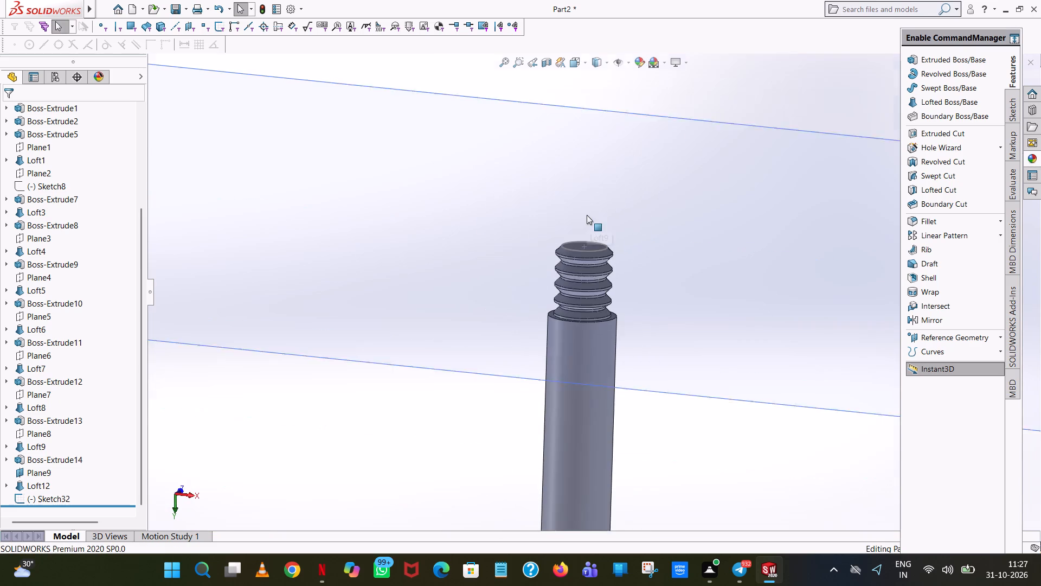
{"action": "scroll", "coordinate": [587, 215], "scroll_direction": "up", "scroll_amount": 4}
{"action": "middle_click_drag", "start_coordinate": [589, 238], "coordinate": [634, 135]}
{"action": "scroll", "coordinate": [599, 229], "scroll_direction": "up", "scroll_amount": 1}
{"action": "middle_click_drag", "start_coordinate": [653, 443], "coordinate": [658, 411]}
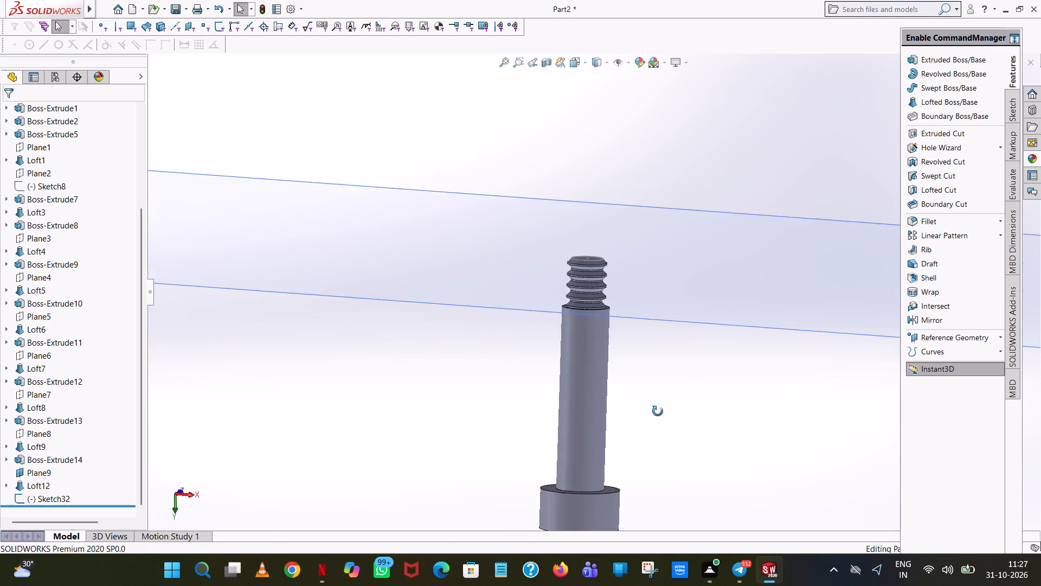
{"action": "middle_click_drag", "start_coordinate": [658, 411], "coordinate": [669, 401]}
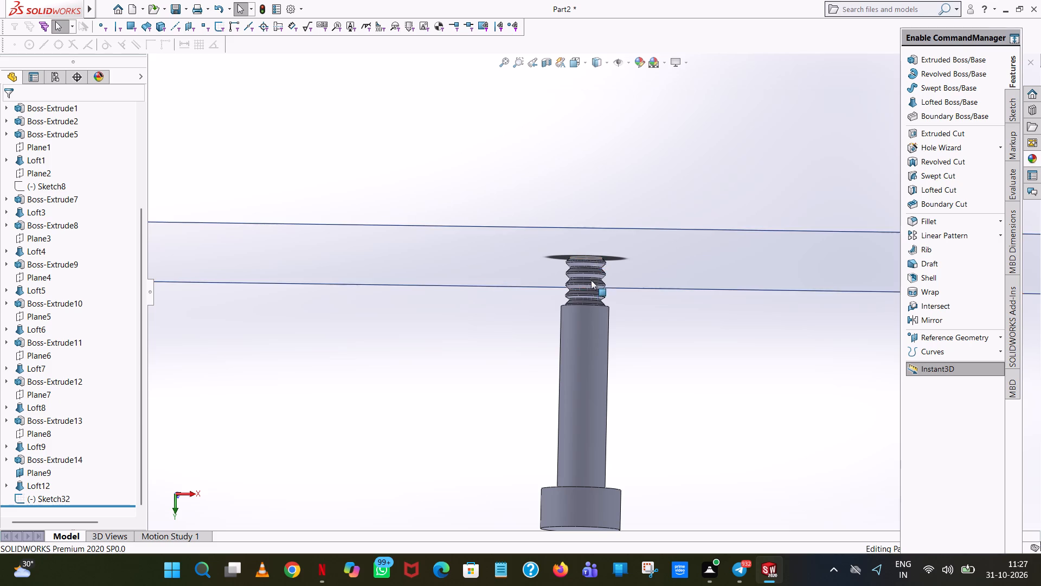
{"action": "scroll", "coordinate": [596, 276], "scroll_direction": "down", "scroll_amount": 1}
{"action": "middle_click_drag", "start_coordinate": [597, 276], "coordinate": [603, 288]}
{"action": "scroll", "coordinate": [596, 265], "scroll_direction": "down", "scroll_amount": 8}
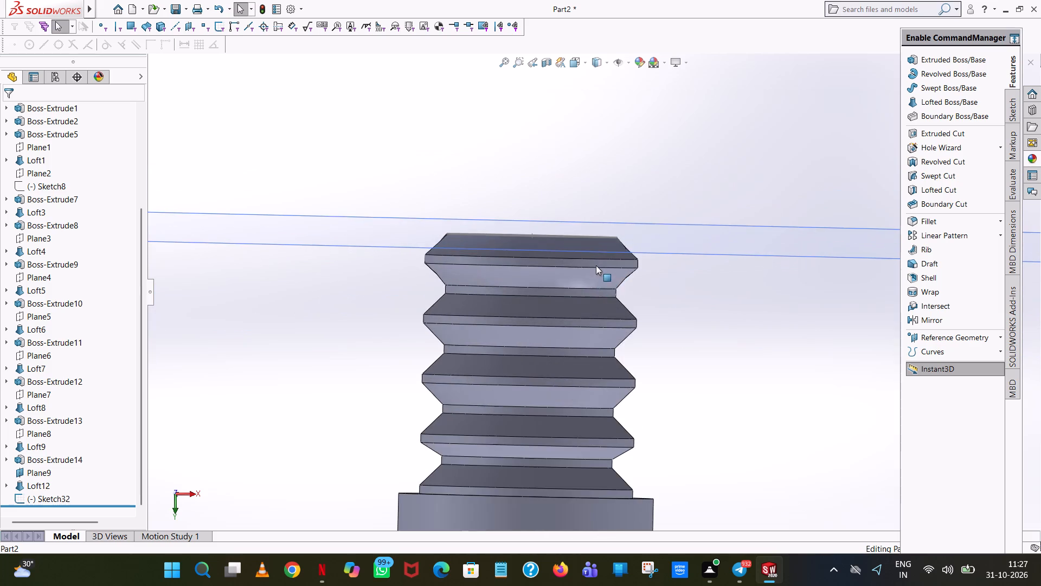
{"action": "scroll", "coordinate": [633, 222], "scroll_direction": "down", "scroll_amount": 5}
{"action": "middle_click", "coordinate": [568, 300]}
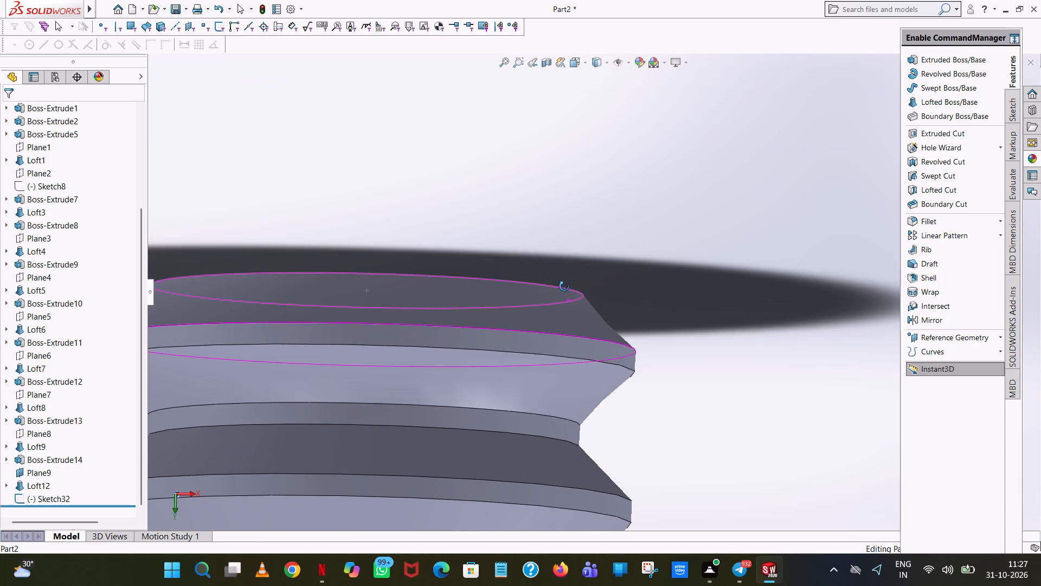
{"action": "scroll", "coordinate": [607, 257], "scroll_direction": "up", "scroll_amount": 4}
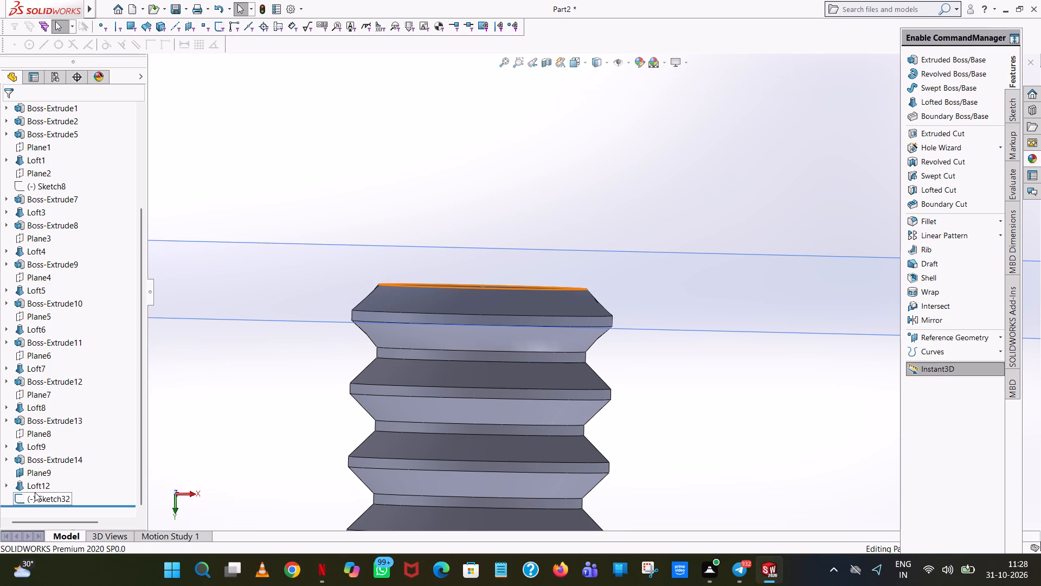
Hide Plane9 at the threaded end of the bolt.
{"action": "right_click", "coordinate": [36, 477]}
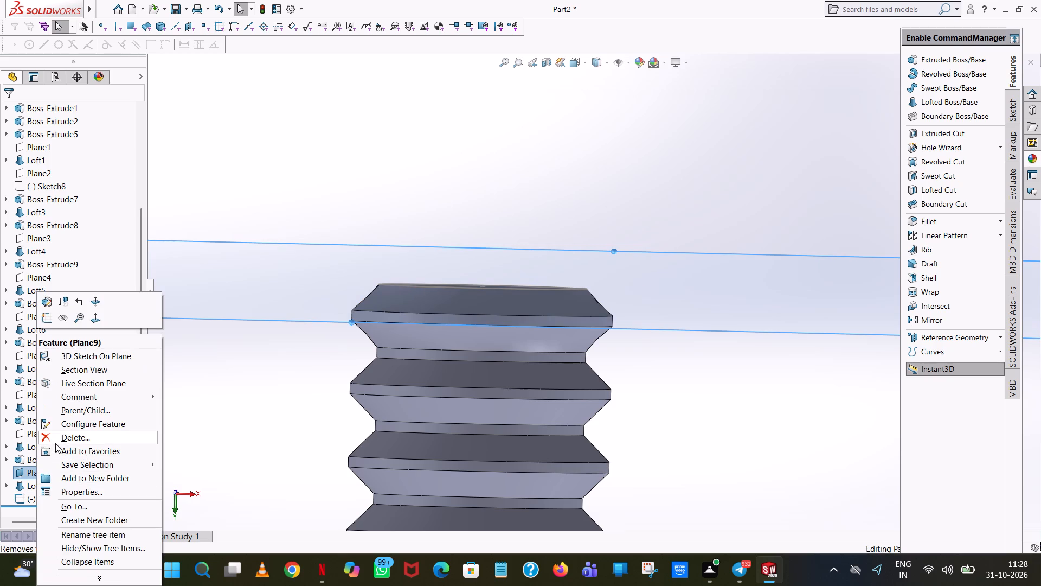
{"action": "left_click", "coordinate": [61, 319]}
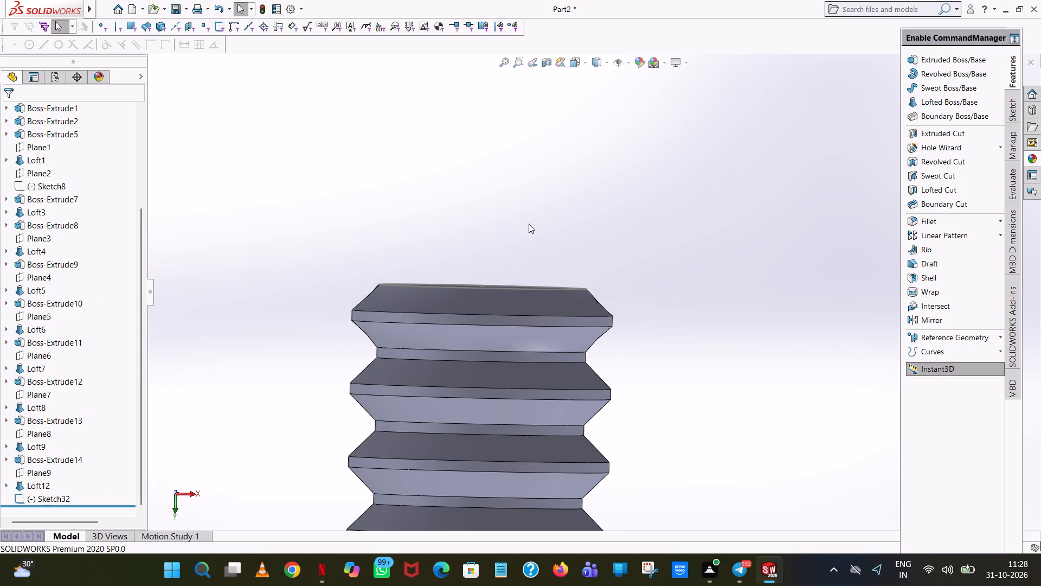
Extrude the circle sketched on the thread's end face as a 0.20 mm blind boss merged with the body.
{"action": "middle_click_drag", "start_coordinate": [541, 263], "coordinate": [549, 296]}
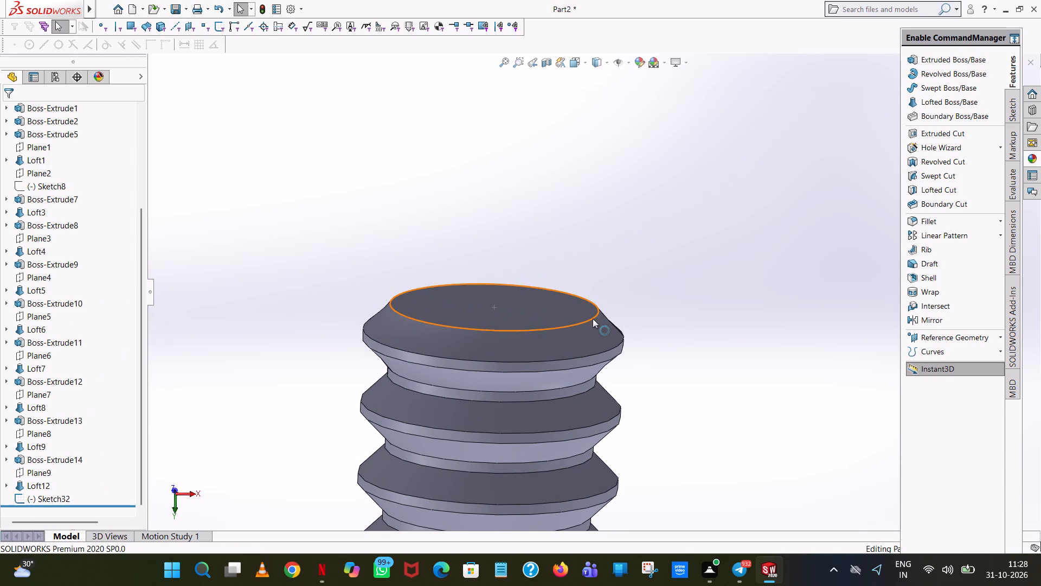
{"action": "left_click", "coordinate": [593, 319]}
{"action": "left_click", "coordinate": [593, 318]}
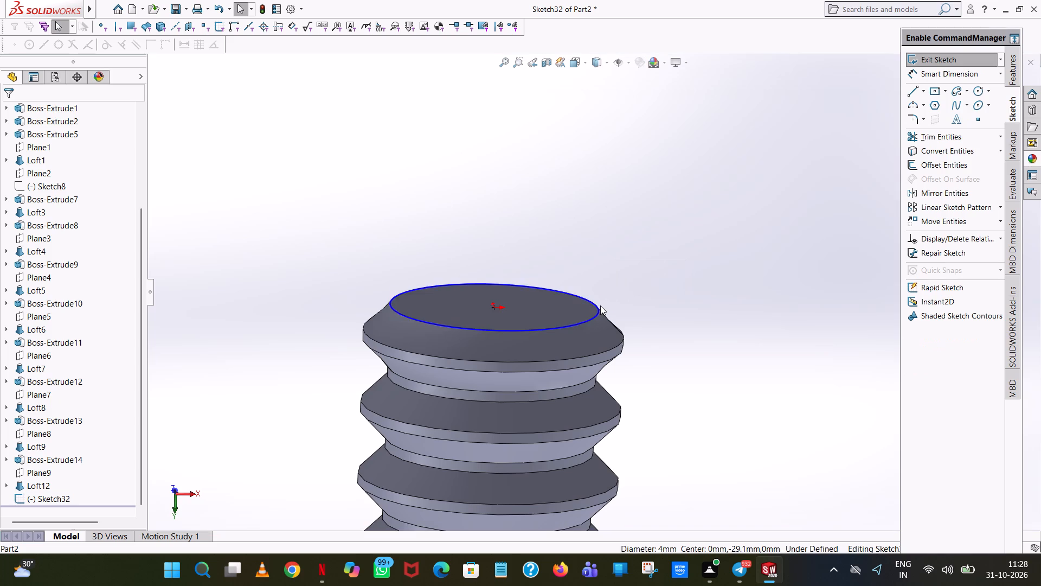
{"action": "left_click", "coordinate": [1016, 65]}
{"action": "left_click", "coordinate": [991, 58]}
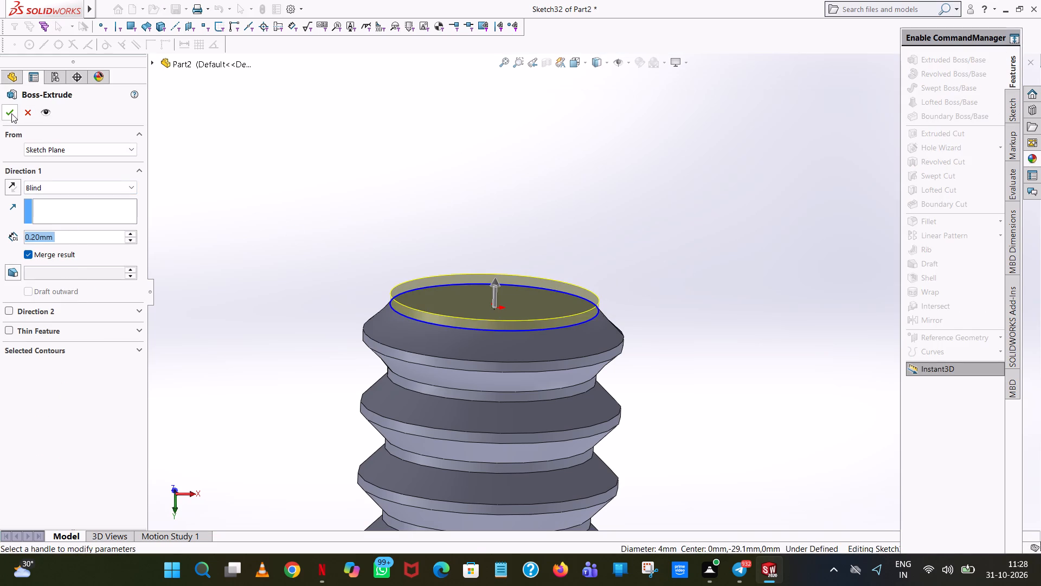
{"action": "left_click", "coordinate": [11, 113]}
{"action": "left_click", "coordinate": [615, 237]}
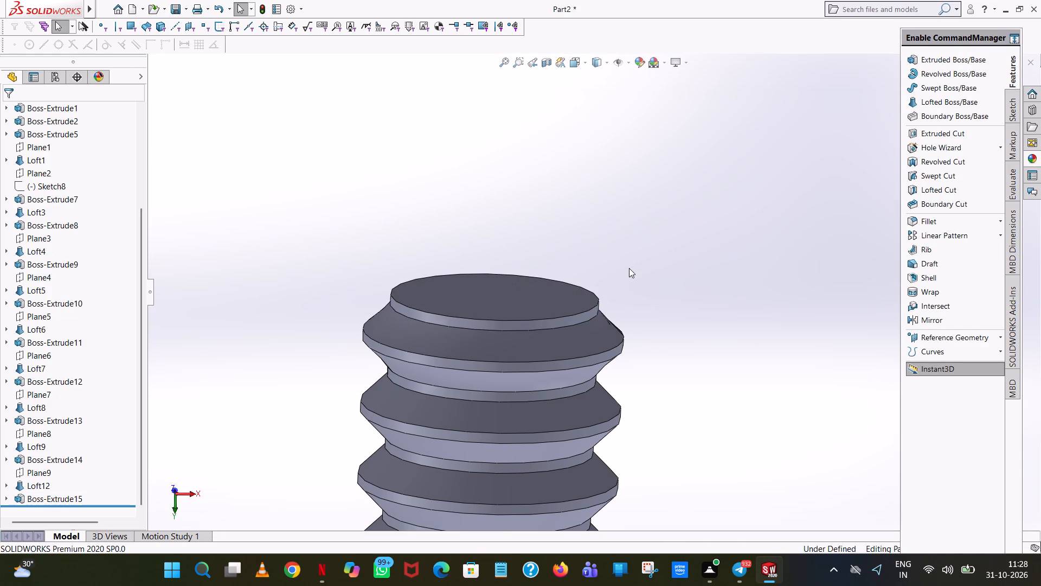
Create a reference plane offset 0.50 mm outward from the end face of the new thin boss.
{"action": "middle_click_drag", "start_coordinate": [629, 268], "coordinate": [641, 232]}
{"action": "scroll", "coordinate": [640, 230], "scroll_direction": "up", "scroll_amount": 1}
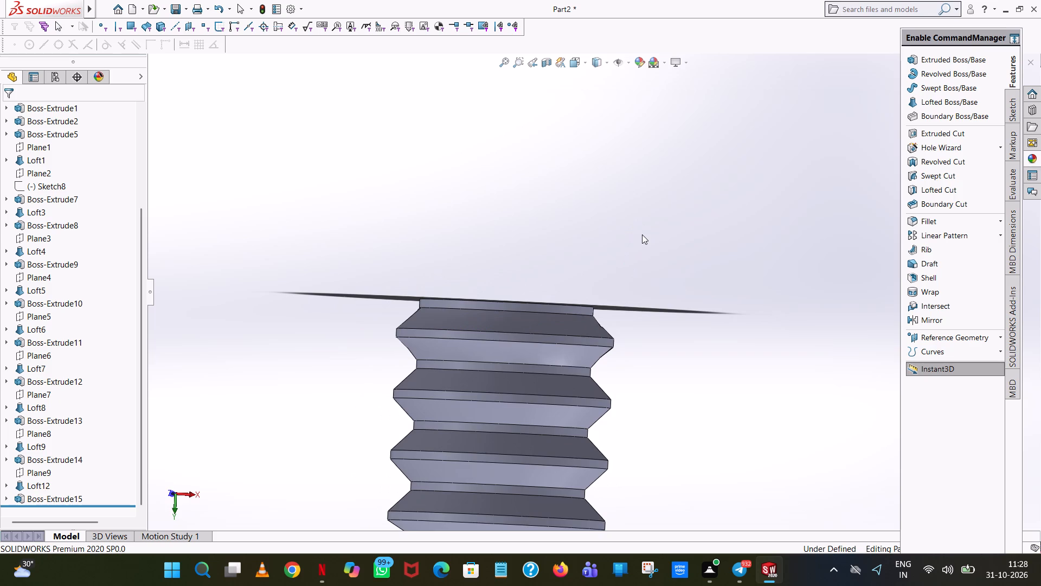
{"action": "middle_click_drag", "start_coordinate": [543, 251], "coordinate": [543, 258]}
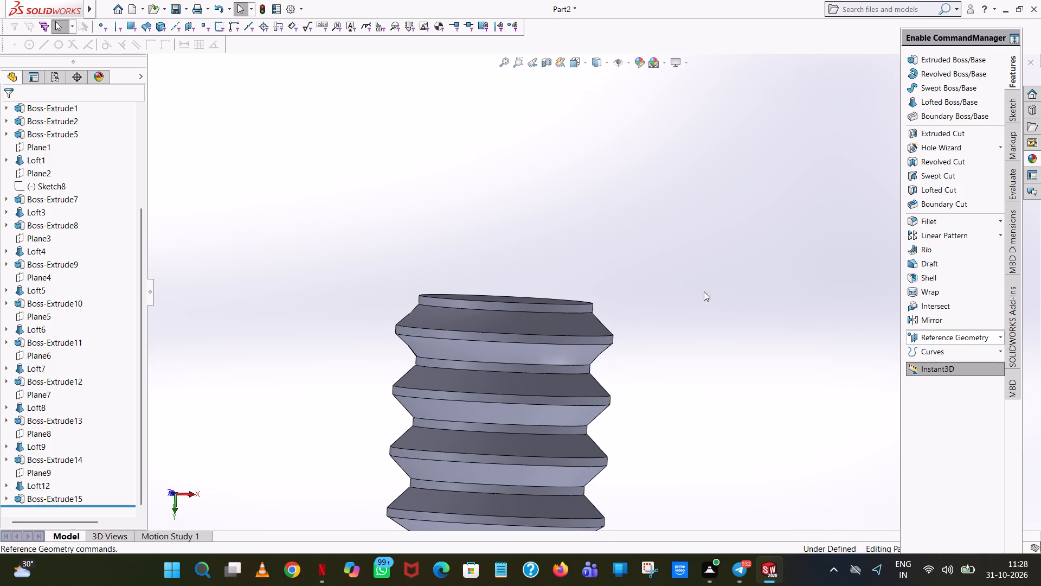
{"action": "left_click", "coordinate": [942, 341]}
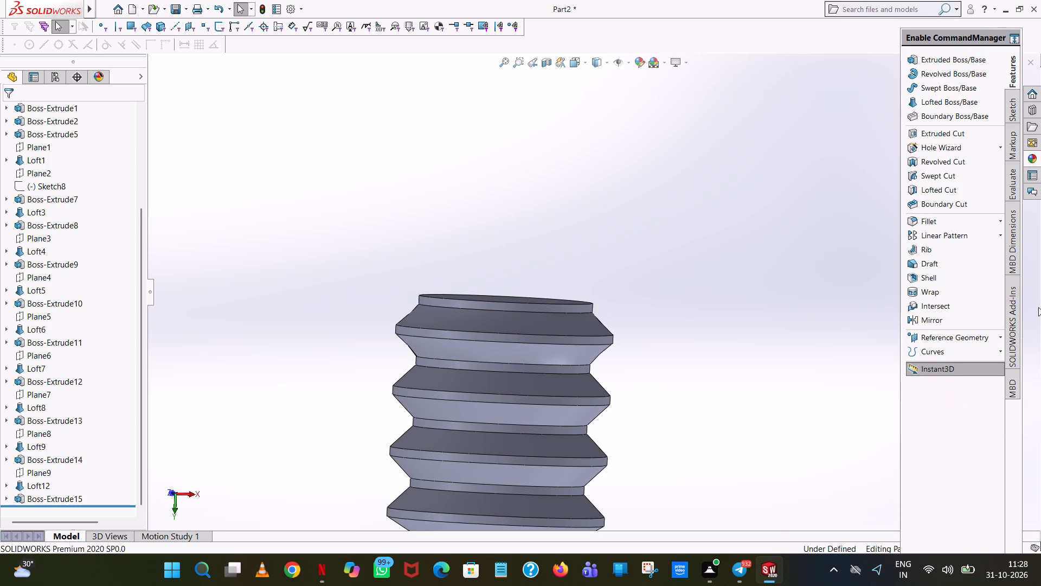
{"action": "left_click", "coordinate": [947, 340]}
{"action": "left_click", "coordinate": [943, 339]}
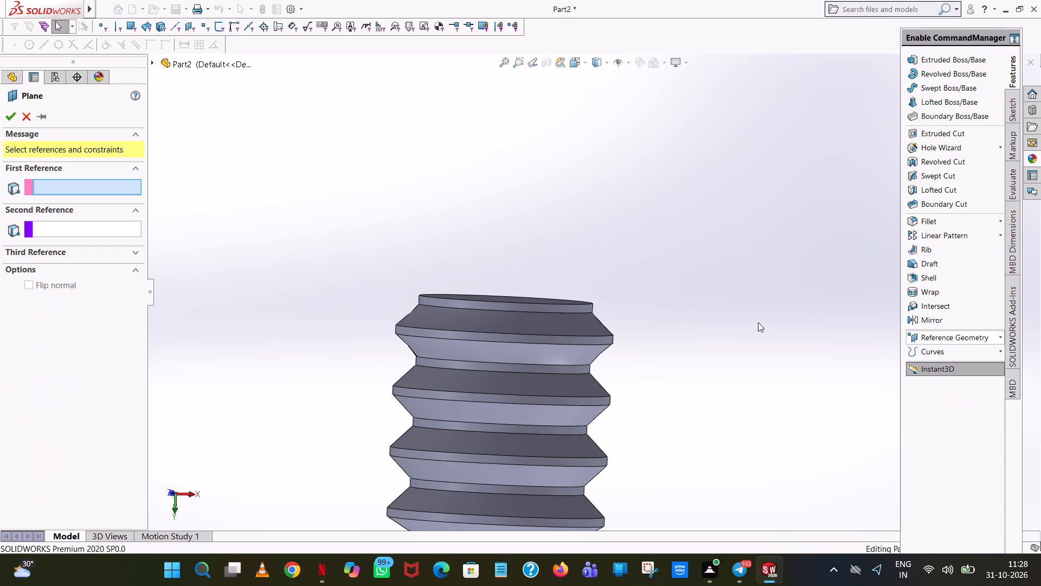
{"action": "middle_click_drag", "start_coordinate": [663, 198], "coordinate": [669, 301]}
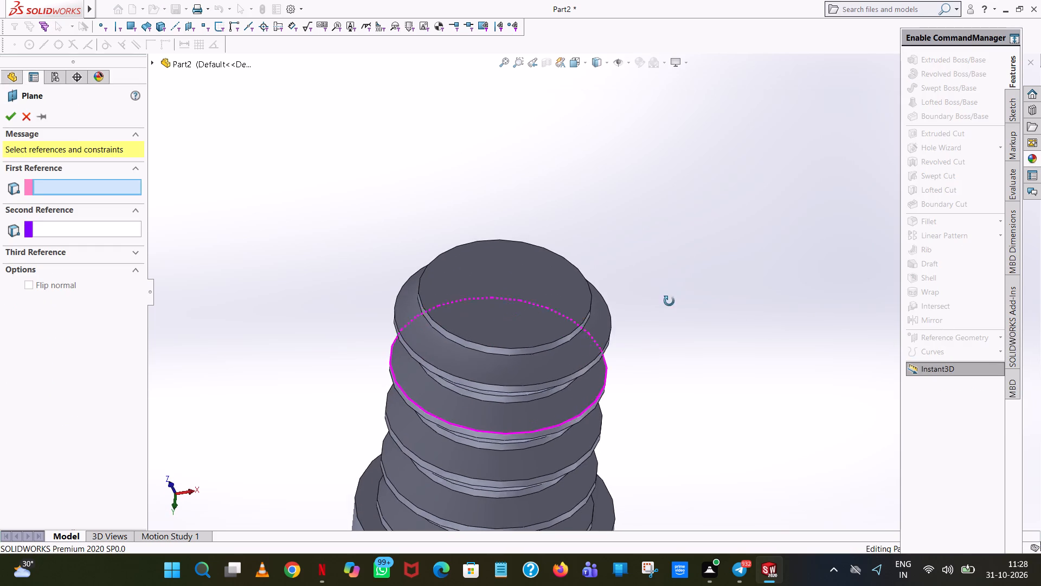
{"action": "middle_click_drag", "start_coordinate": [669, 301], "coordinate": [669, 307]}
{"action": "left_click", "coordinate": [547, 301]}
{"action": "middle_click_drag", "start_coordinate": [614, 384], "coordinate": [677, 304]}
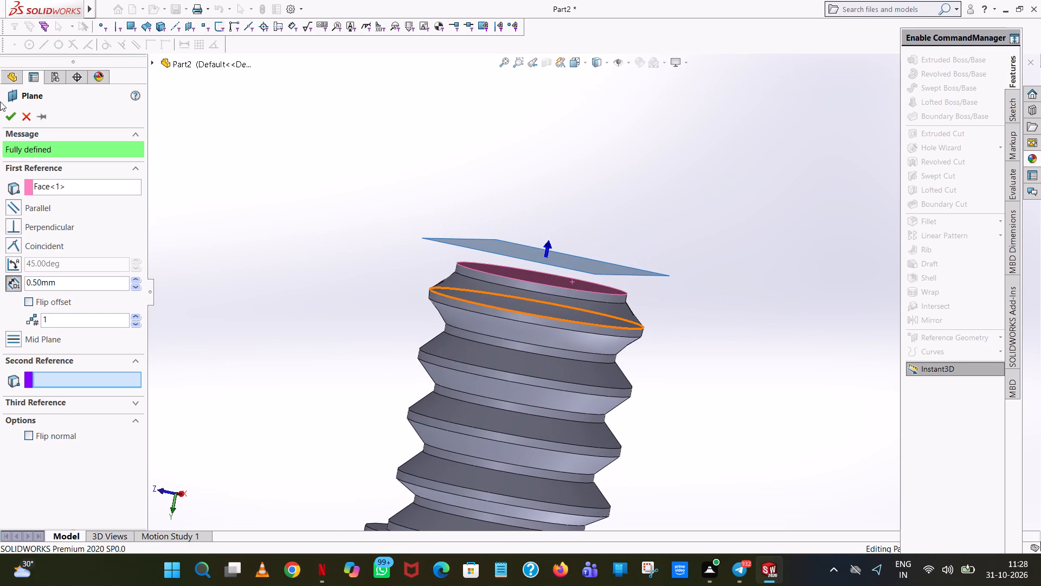
{"action": "left_click", "coordinate": [11, 117]}
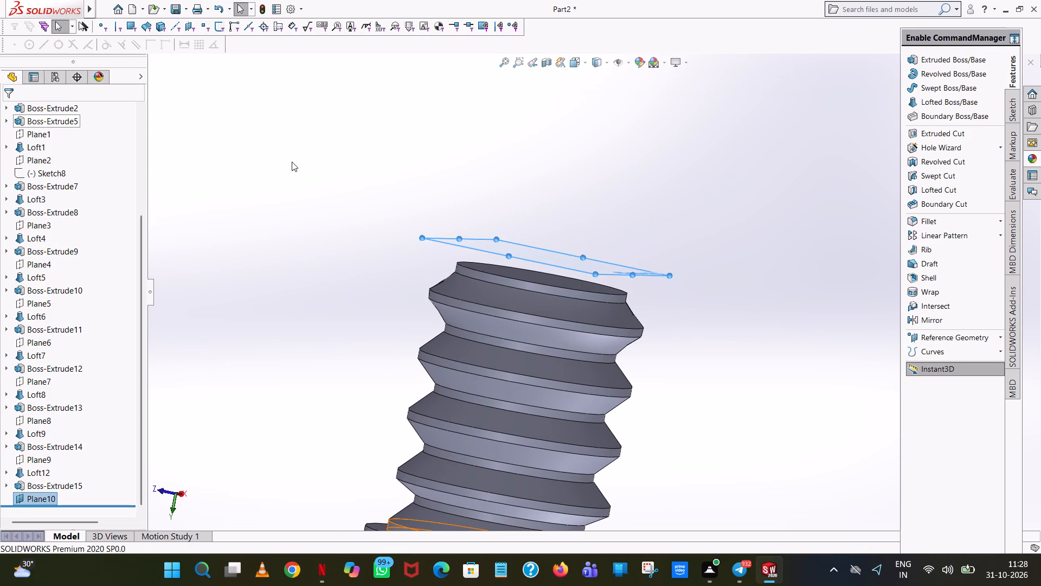
{"action": "left_click", "coordinate": [665, 194]}
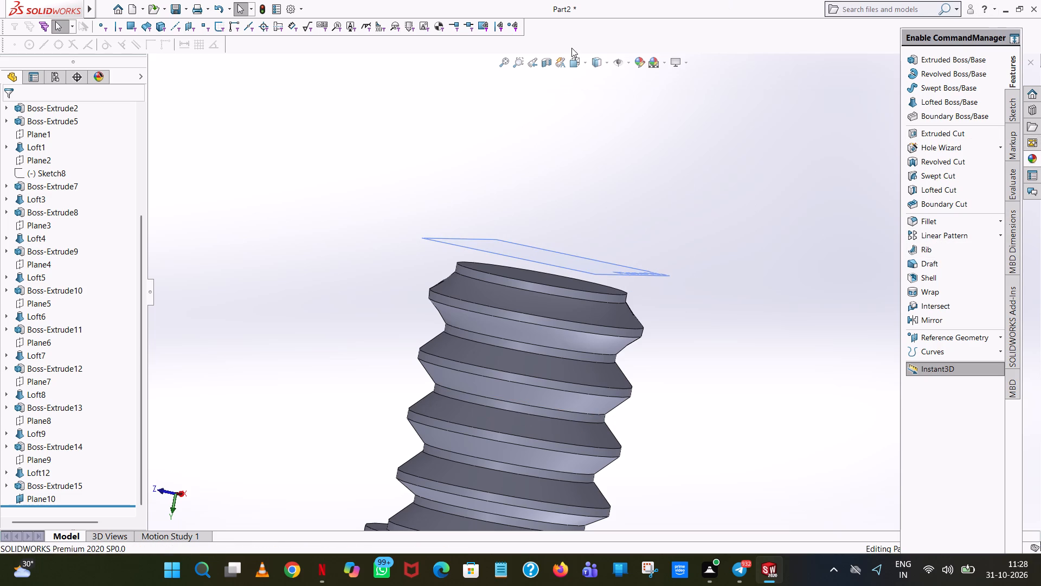
Sketch a circle of about 2 mm radius centred on the origin on the new offset plane.
{"action": "left_click", "coordinate": [36, 497]}
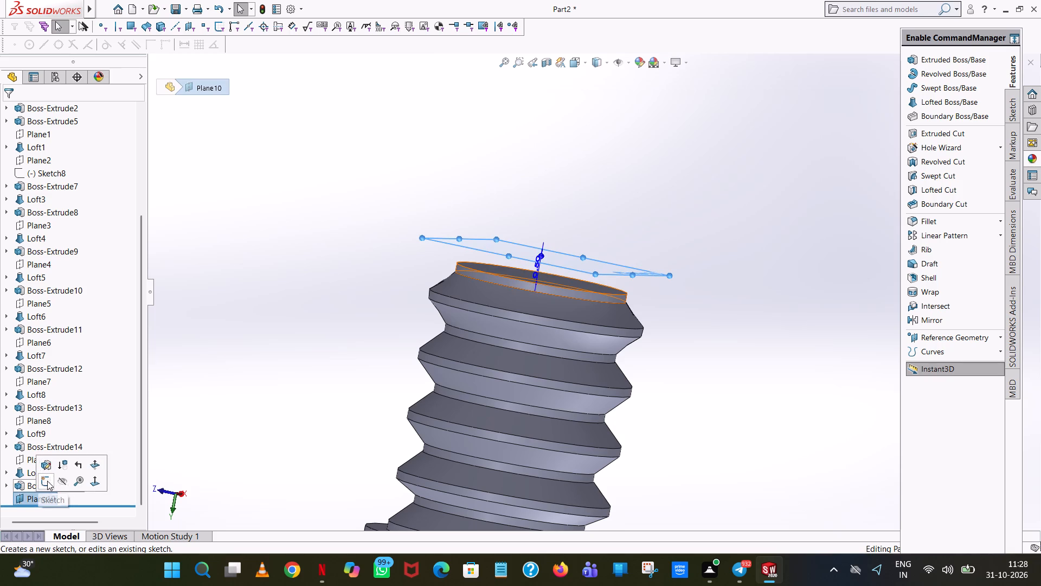
{"action": "left_click", "coordinate": [47, 480]}
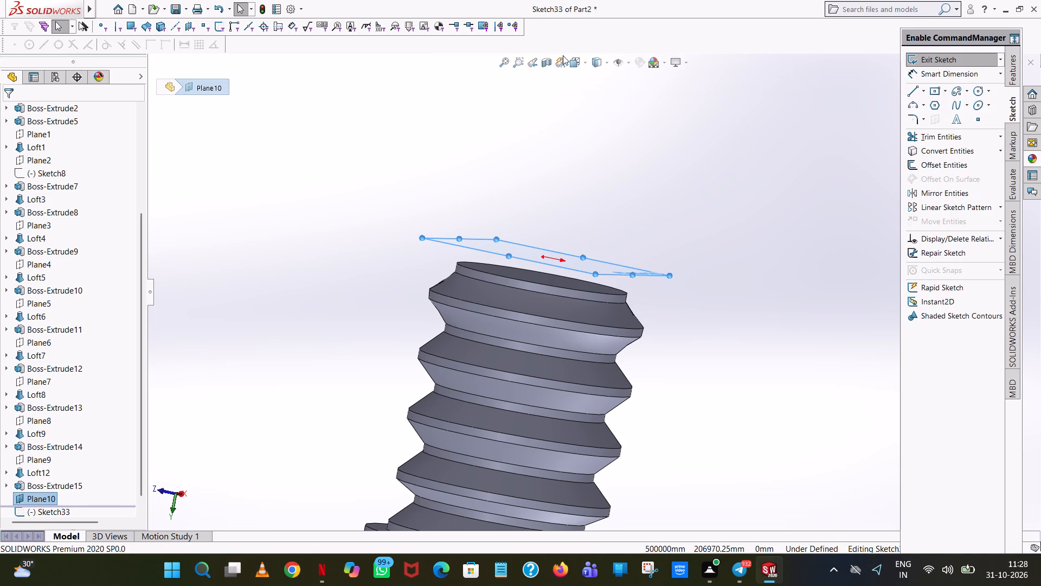
{"action": "left_click", "coordinate": [584, 65]}
{"action": "left_click", "coordinate": [640, 124]}
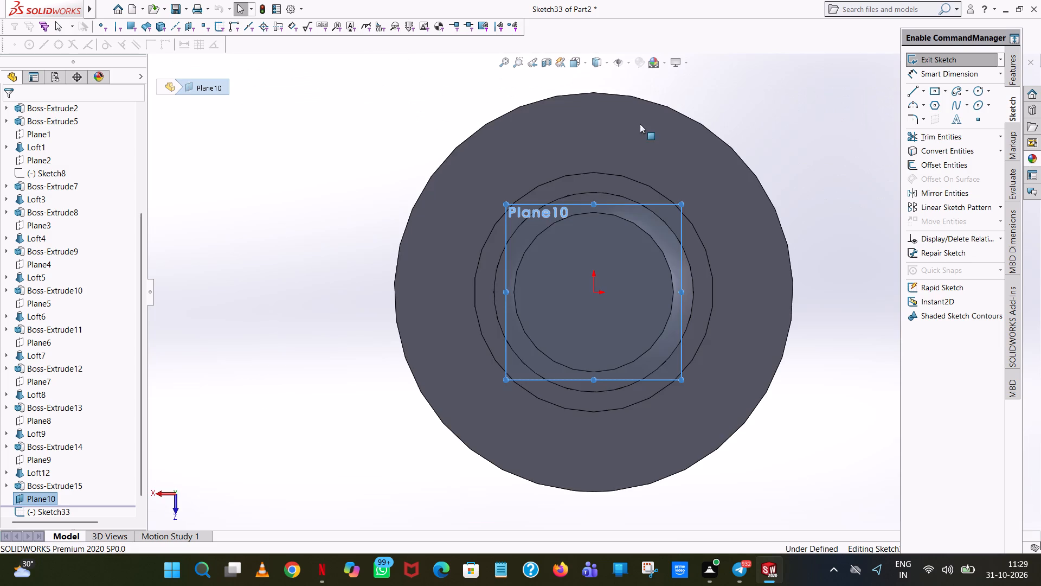
{"action": "left_click", "coordinate": [976, 92]}
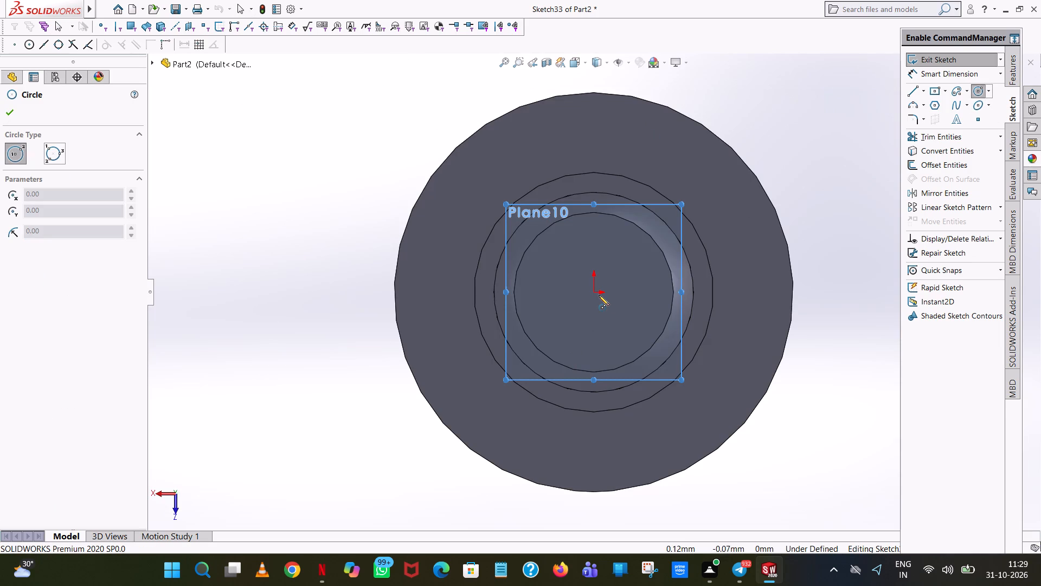
{"action": "left_click", "coordinate": [595, 292]}
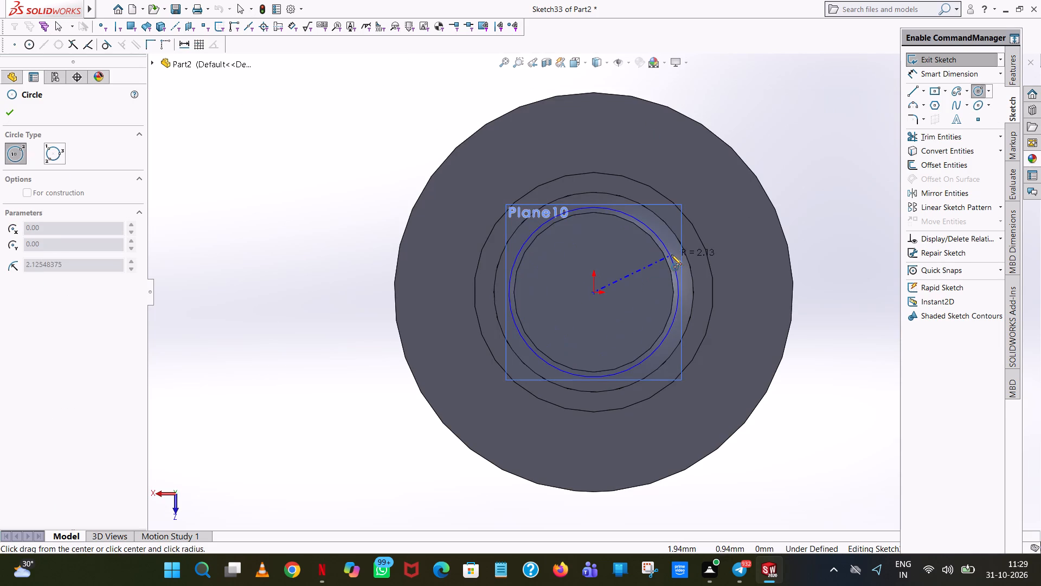
{"action": "left_click", "coordinate": [665, 257]}
Set the circle's radius to 2.5 mm and finish the sketch.
{"action": "scroll", "coordinate": [766, 388], "scroll_direction": "up", "scroll_amount": 1}
{"action": "middle_click_drag", "start_coordinate": [766, 388], "coordinate": [756, 290]}
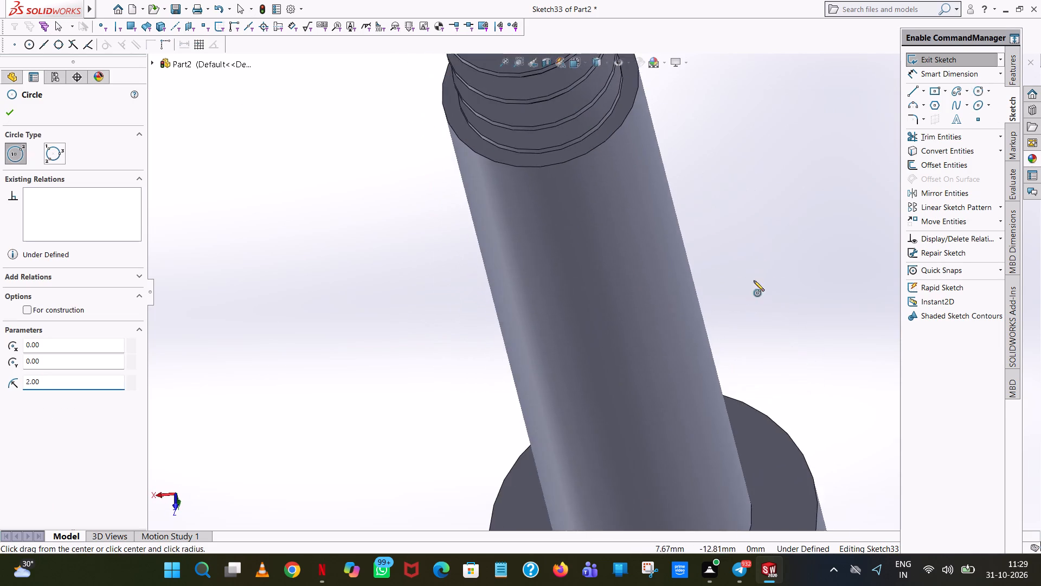
{"action": "scroll", "coordinate": [721, 282], "scroll_direction": "up", "scroll_amount": 6}
{"action": "middle_click_drag", "start_coordinate": [720, 281], "coordinate": [735, 164]}
{"action": "scroll", "coordinate": [591, 137], "scroll_direction": "up", "scroll_amount": 3}
{"action": "middle_click_drag", "start_coordinate": [591, 135], "coordinate": [610, 79]}
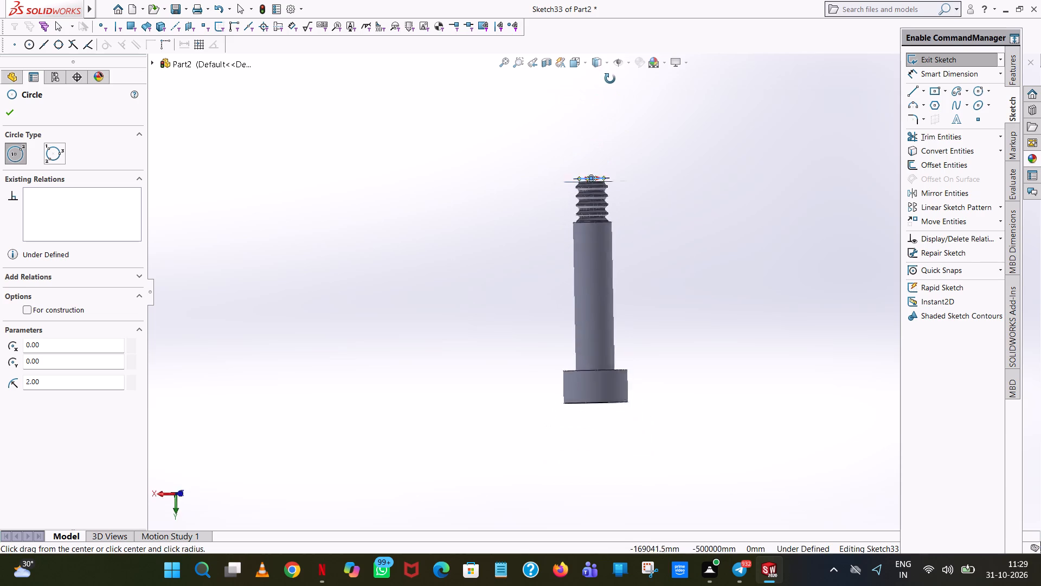
{"action": "middle_click_drag", "start_coordinate": [610, 79], "coordinate": [611, 77]}
{"action": "scroll", "coordinate": [611, 77], "scroll_direction": "up", "scroll_amount": 1}
{"action": "scroll", "coordinate": [607, 194], "scroll_direction": "down", "scroll_amount": 9}
{"action": "scroll", "coordinate": [519, 347], "scroll_direction": "down", "scroll_amount": 3}
{"action": "scroll", "coordinate": [581, 310], "scroll_direction": "down", "scroll_amount": 2}
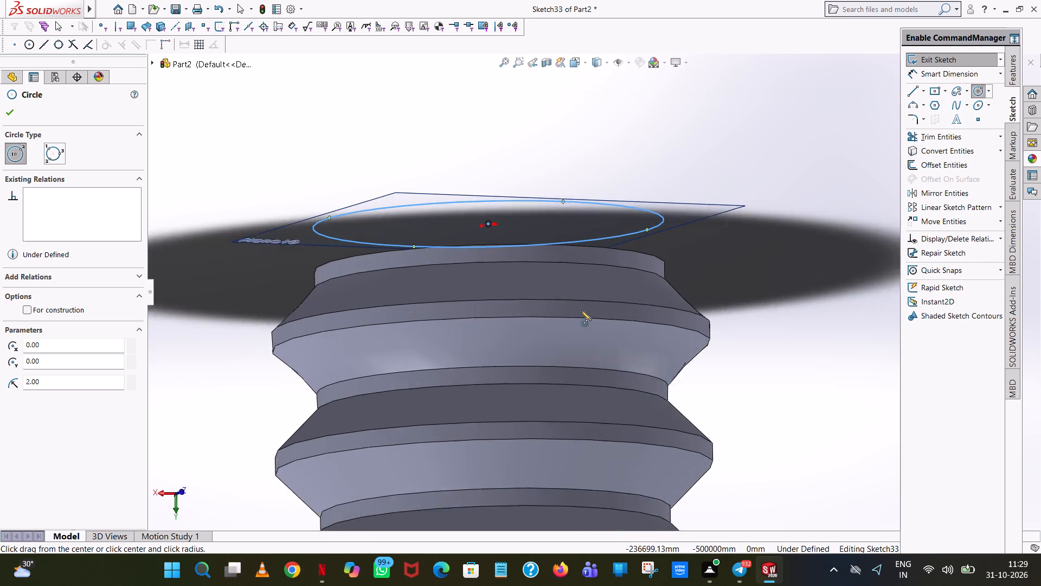
{"action": "scroll", "coordinate": [581, 310], "scroll_direction": "down", "scroll_amount": 2}
{"action": "middle_click_drag", "start_coordinate": [601, 282], "coordinate": [595, 305]}
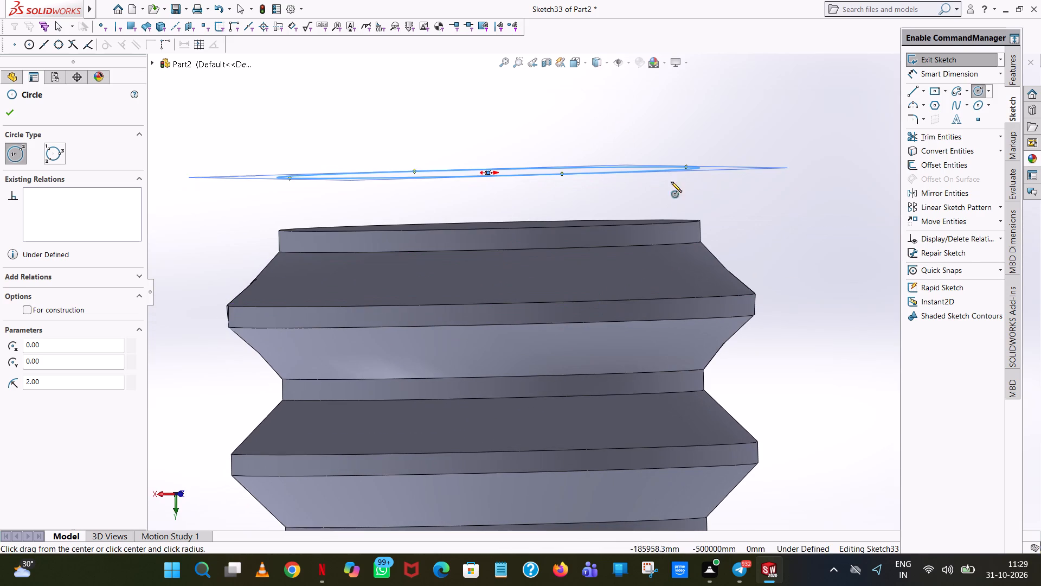
{"action": "double_click", "coordinate": [65, 380]}
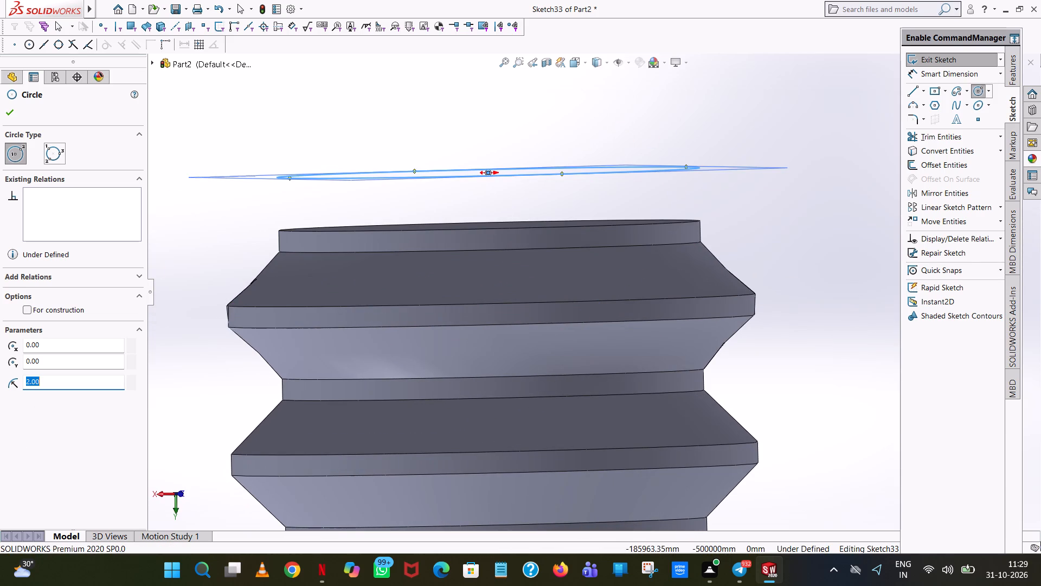
{"action": "type", "text": "2.5"}
{"action": "key", "text": "Return"}
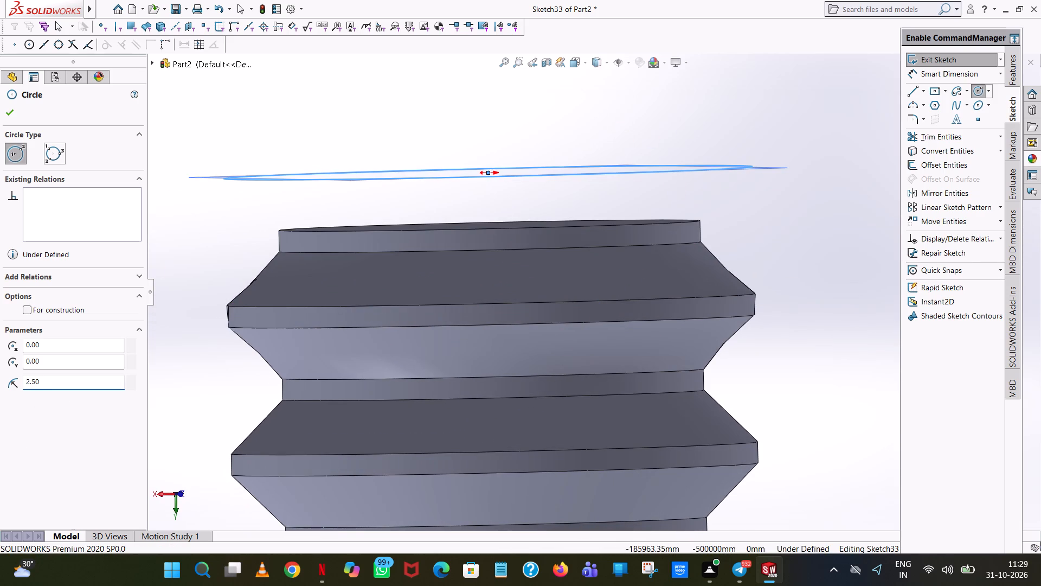
{"action": "left_click", "coordinate": [13, 108]}
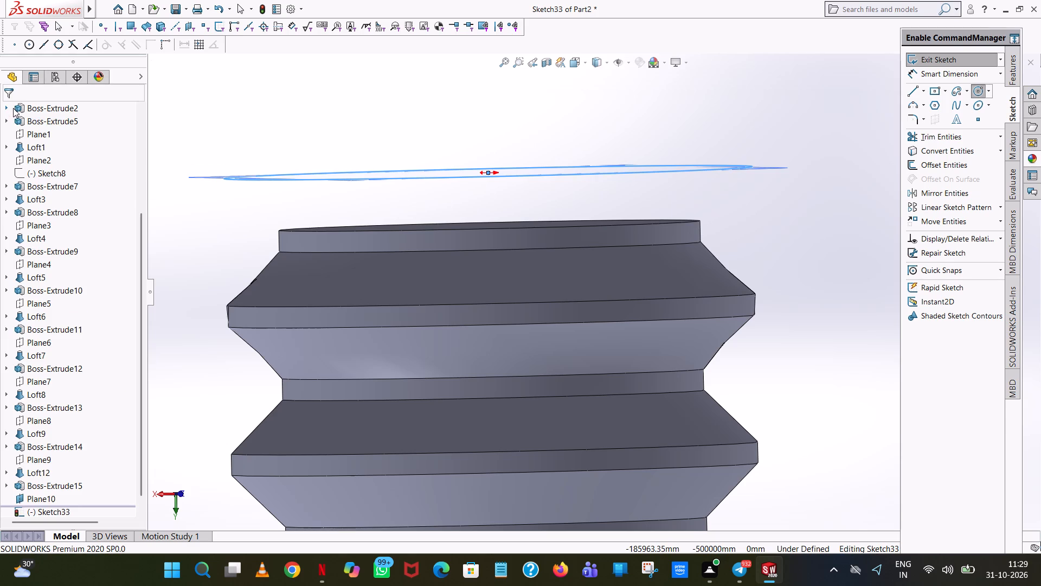
{"action": "left_click", "coordinate": [213, 265]}
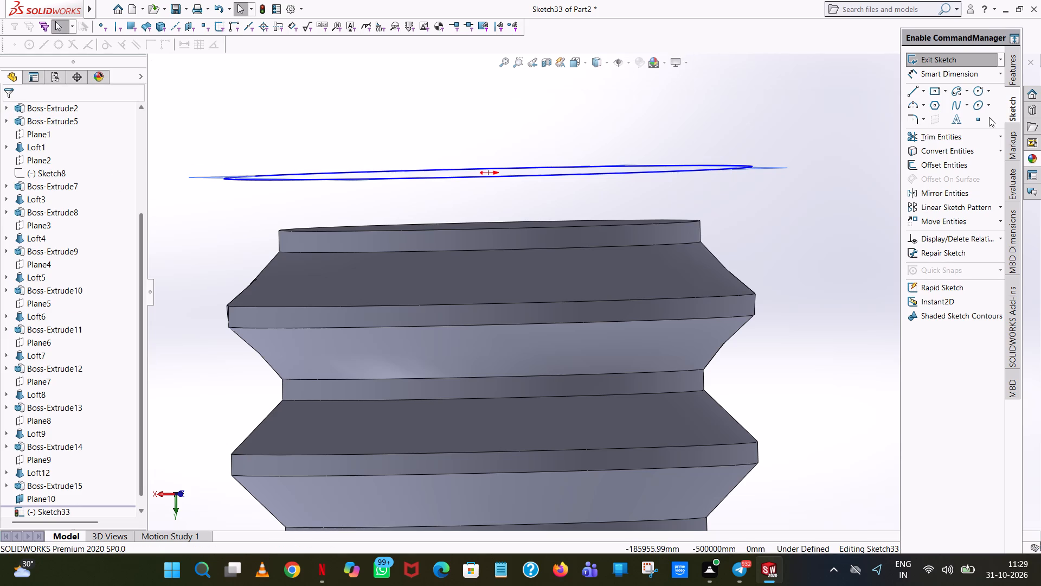
{"action": "left_click", "coordinate": [954, 59]}
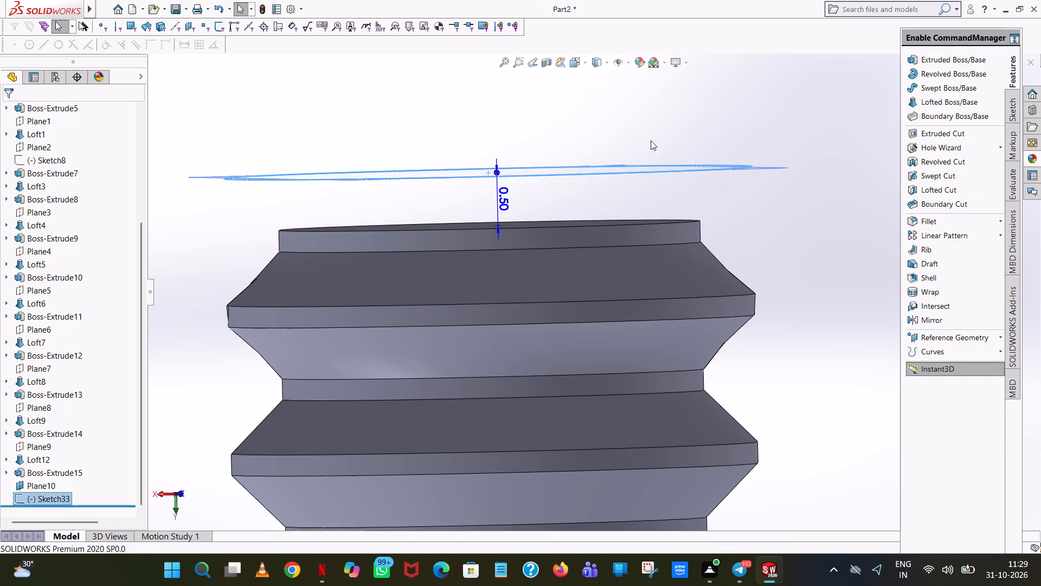
Open a new sketch on the end face of the thin boss below the offset plane.
{"action": "left_click", "coordinate": [819, 181]}
{"action": "left_click", "coordinate": [952, 60]}
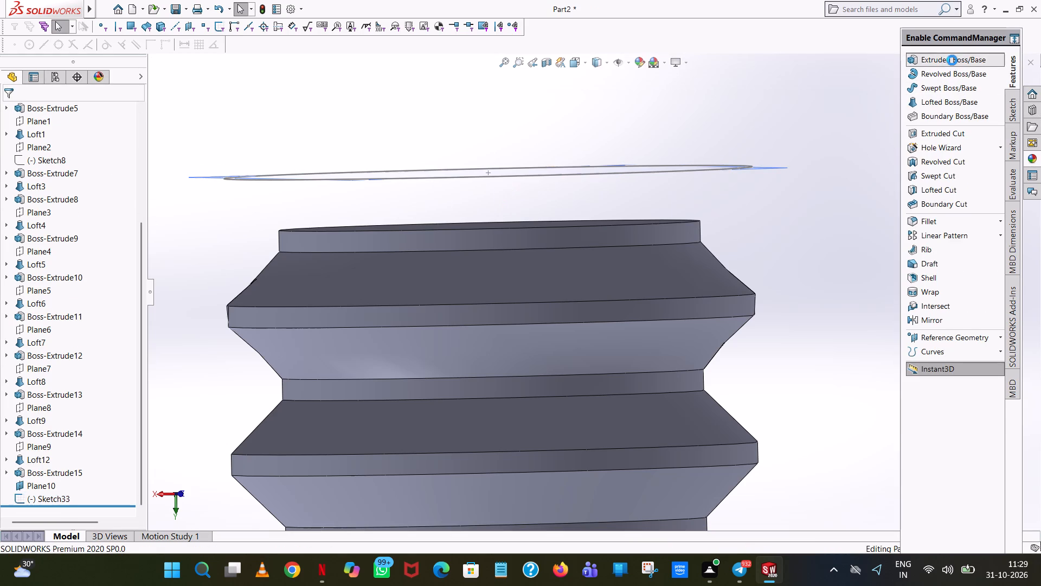
{"action": "left_click", "coordinate": [620, 223]}
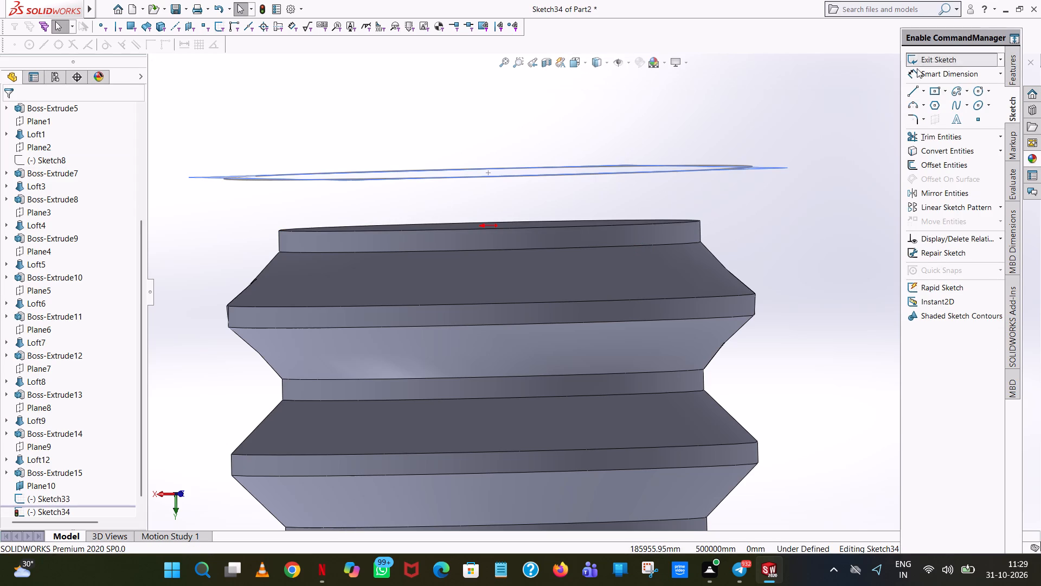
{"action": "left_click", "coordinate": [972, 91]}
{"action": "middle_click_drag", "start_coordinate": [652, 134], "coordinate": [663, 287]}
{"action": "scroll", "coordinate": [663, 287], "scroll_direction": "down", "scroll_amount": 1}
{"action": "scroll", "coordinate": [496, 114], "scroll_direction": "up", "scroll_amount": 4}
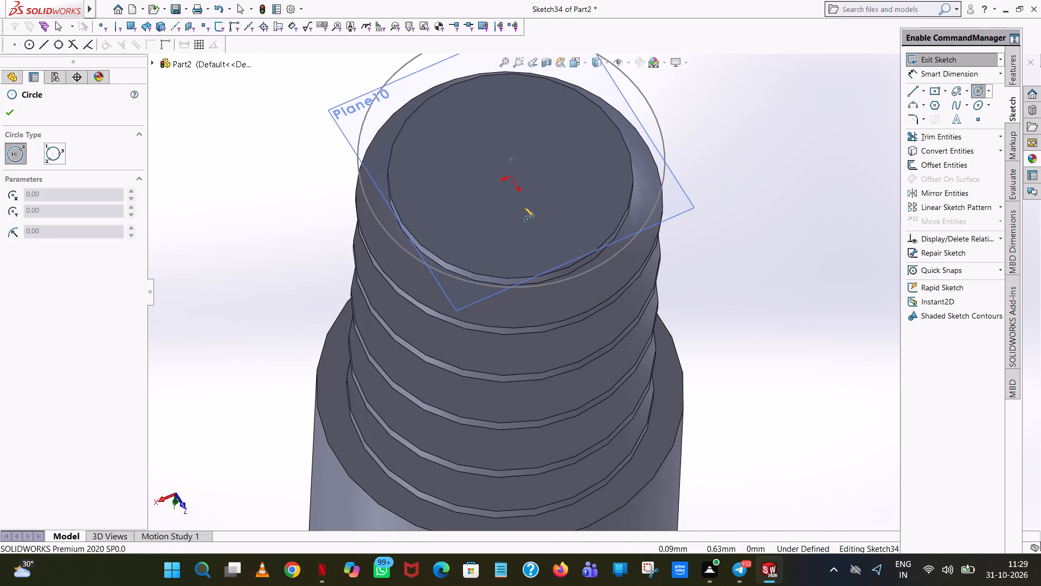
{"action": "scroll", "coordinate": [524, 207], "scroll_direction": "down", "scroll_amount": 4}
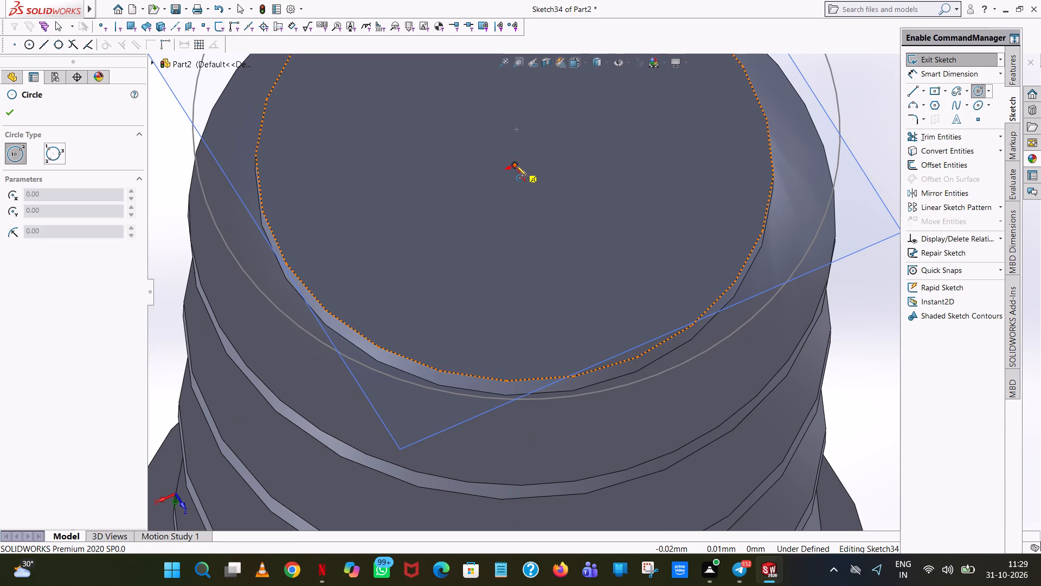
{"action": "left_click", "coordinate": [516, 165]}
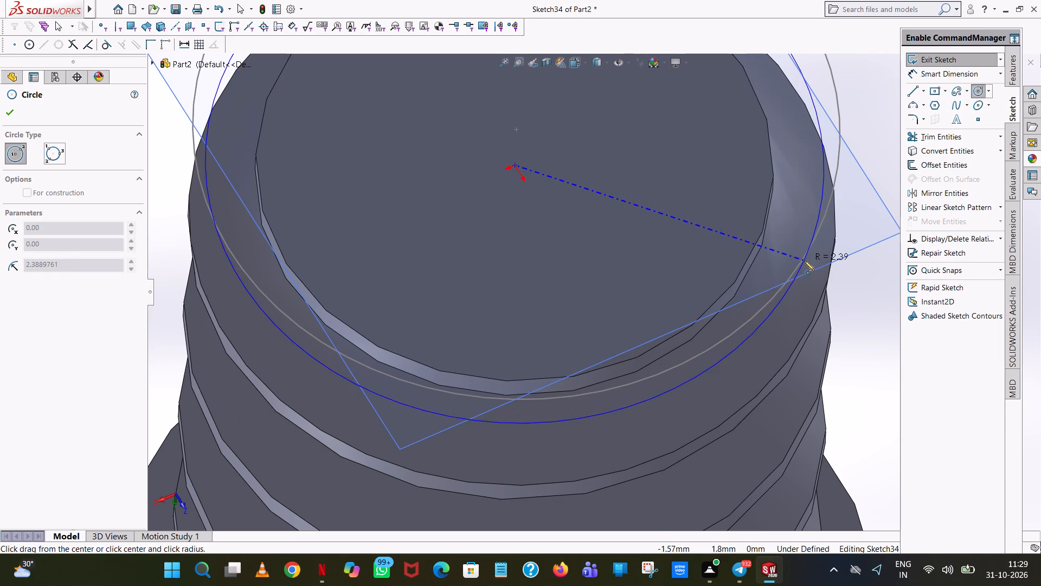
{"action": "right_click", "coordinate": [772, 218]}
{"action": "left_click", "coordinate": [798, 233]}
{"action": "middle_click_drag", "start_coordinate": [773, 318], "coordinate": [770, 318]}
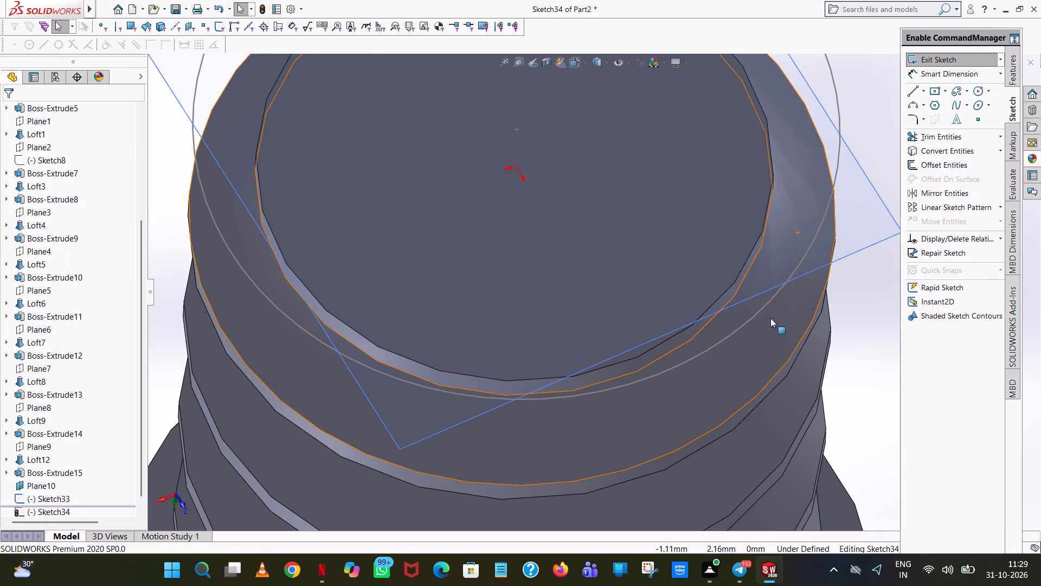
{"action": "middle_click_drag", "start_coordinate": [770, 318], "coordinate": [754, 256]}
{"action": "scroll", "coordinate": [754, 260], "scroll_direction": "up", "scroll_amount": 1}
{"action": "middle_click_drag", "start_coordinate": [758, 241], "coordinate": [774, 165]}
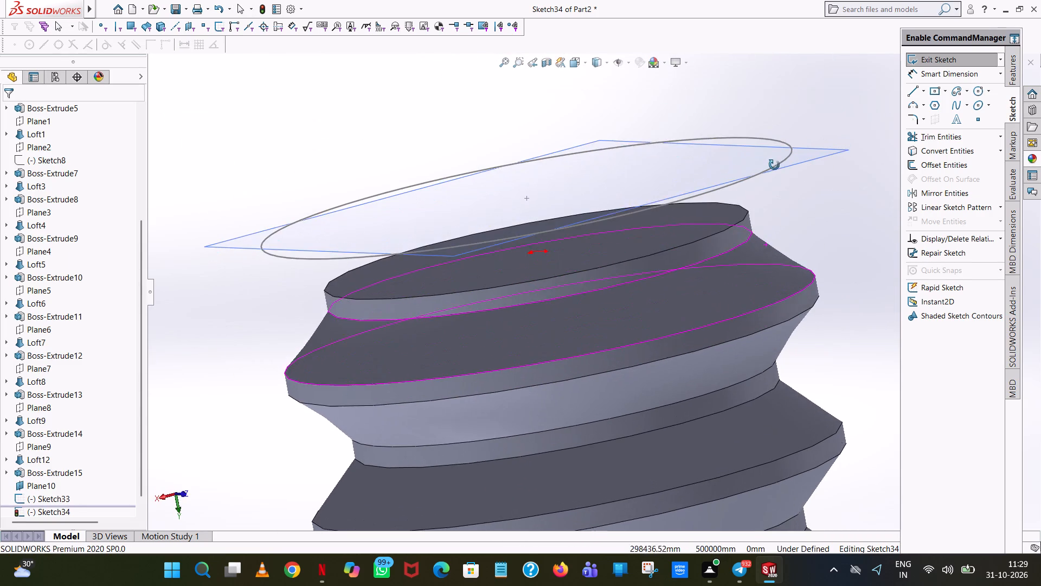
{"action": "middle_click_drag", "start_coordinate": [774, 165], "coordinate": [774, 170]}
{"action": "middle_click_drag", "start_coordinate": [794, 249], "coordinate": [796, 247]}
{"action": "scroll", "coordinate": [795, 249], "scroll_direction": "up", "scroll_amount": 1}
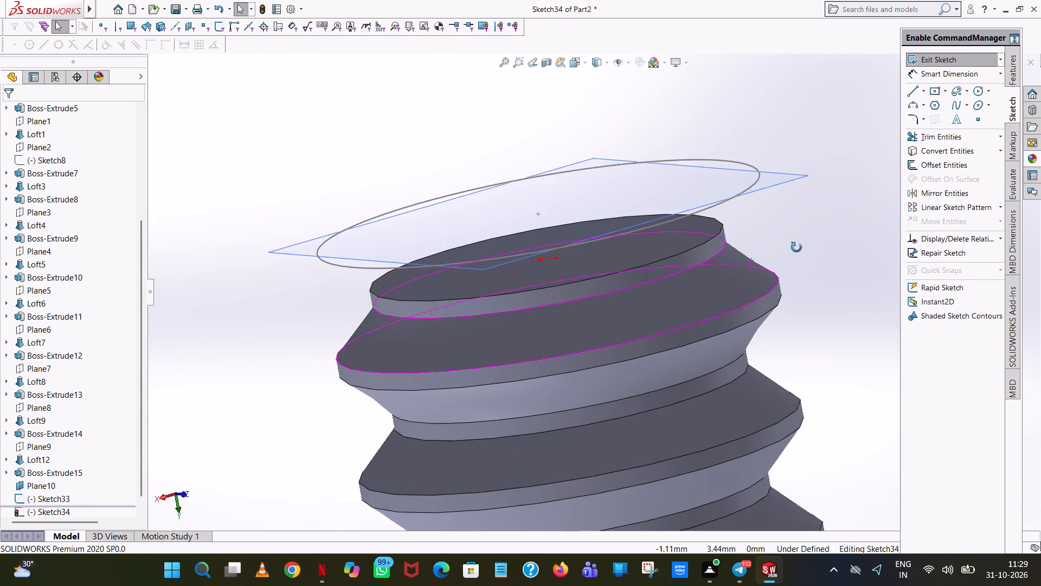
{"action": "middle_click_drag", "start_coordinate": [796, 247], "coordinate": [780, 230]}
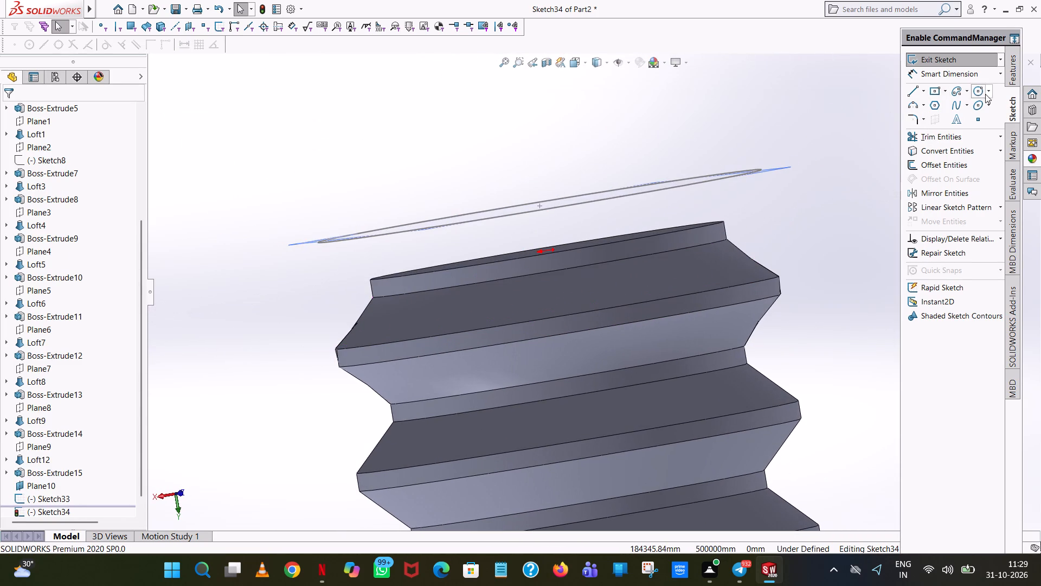
Sketch a circle of 2 mm radius centred on the origin on the thin boss's end face and finish the sketch.
{"action": "left_click", "coordinate": [974, 93]}
{"action": "middle_click_drag", "start_coordinate": [720, 225], "coordinate": [751, 429]}
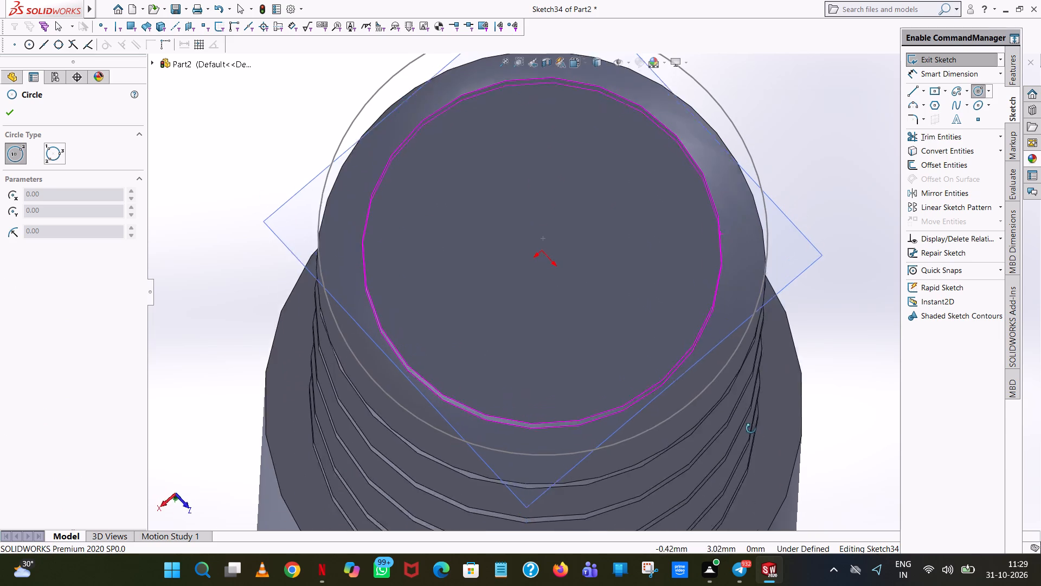
{"action": "middle_click_drag", "start_coordinate": [751, 429], "coordinate": [751, 429]}
{"action": "left_click", "coordinate": [544, 252]}
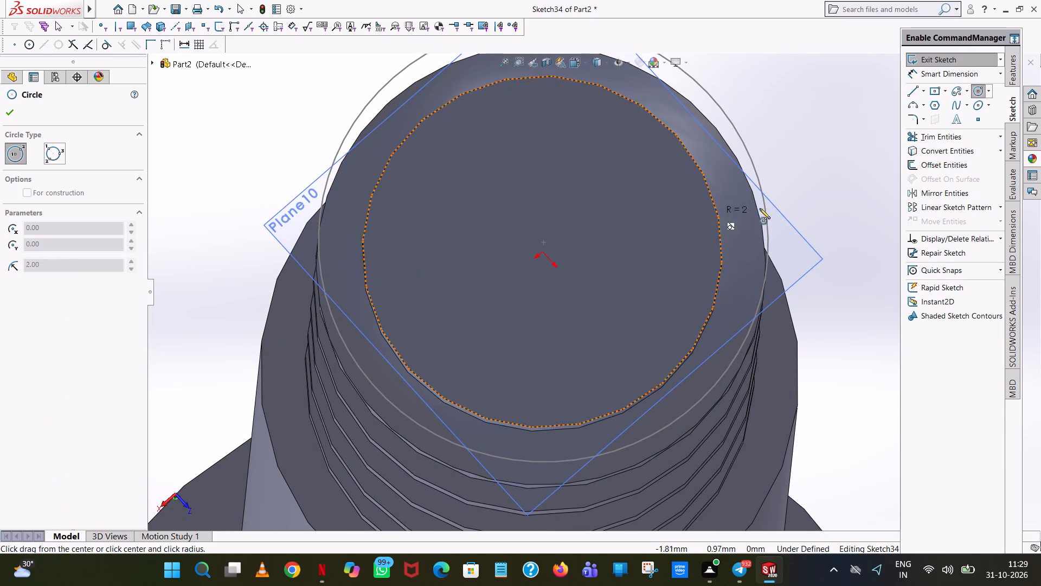
{"action": "left_click", "coordinate": [716, 222]}
{"action": "right_click", "coordinate": [716, 222]}
{"action": "left_click", "coordinate": [735, 226]}
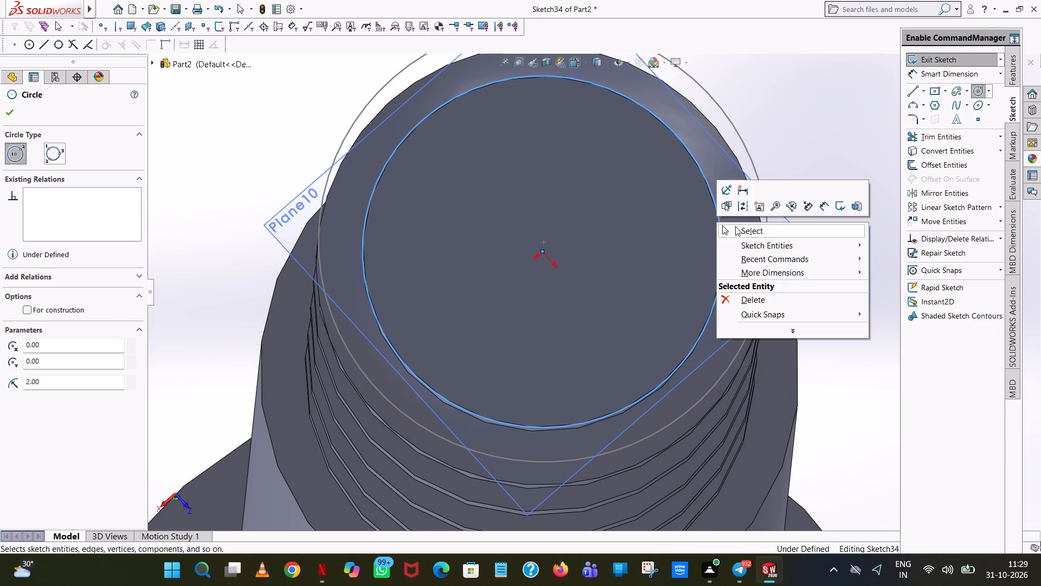
{"action": "left_click", "coordinate": [935, 60]}
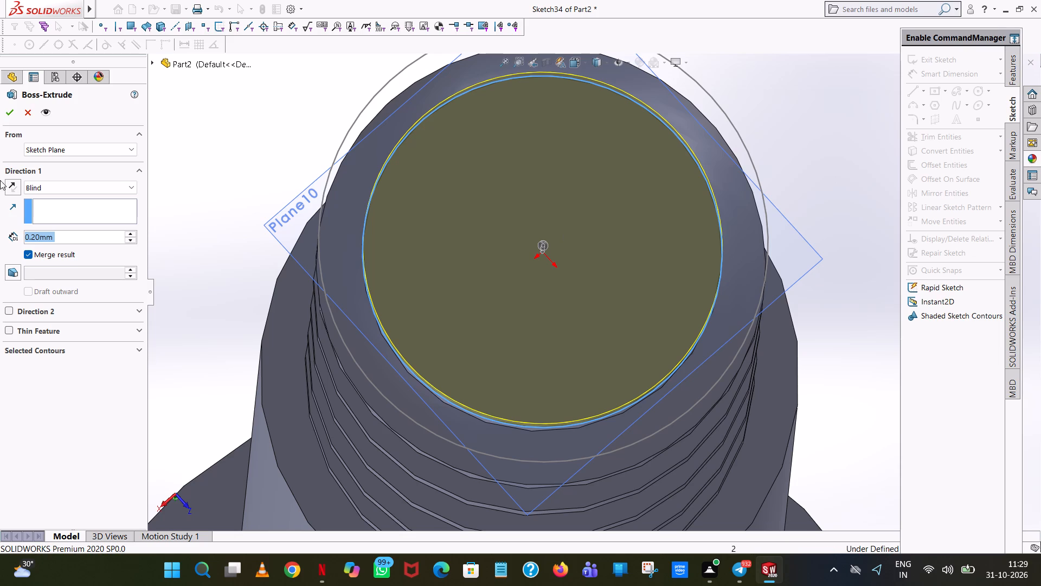
{"action": "left_click", "coordinate": [28, 112]}
{"action": "left_click", "coordinate": [851, 417]}
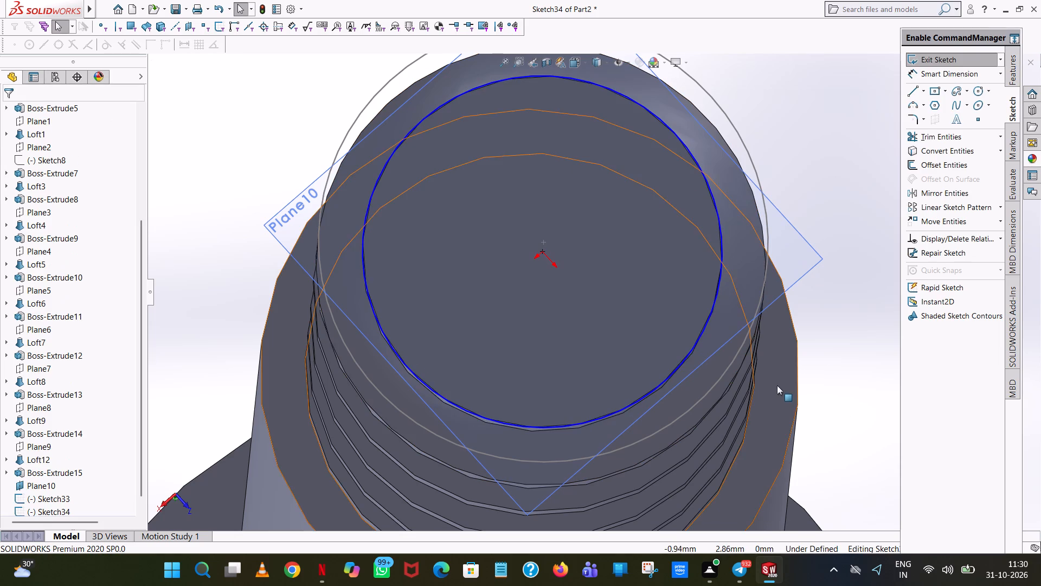
{"action": "middle_click_drag", "start_coordinate": [817, 367], "coordinate": [833, 240]}
{"action": "scroll", "coordinate": [830, 237], "scroll_direction": "up", "scroll_amount": 6}
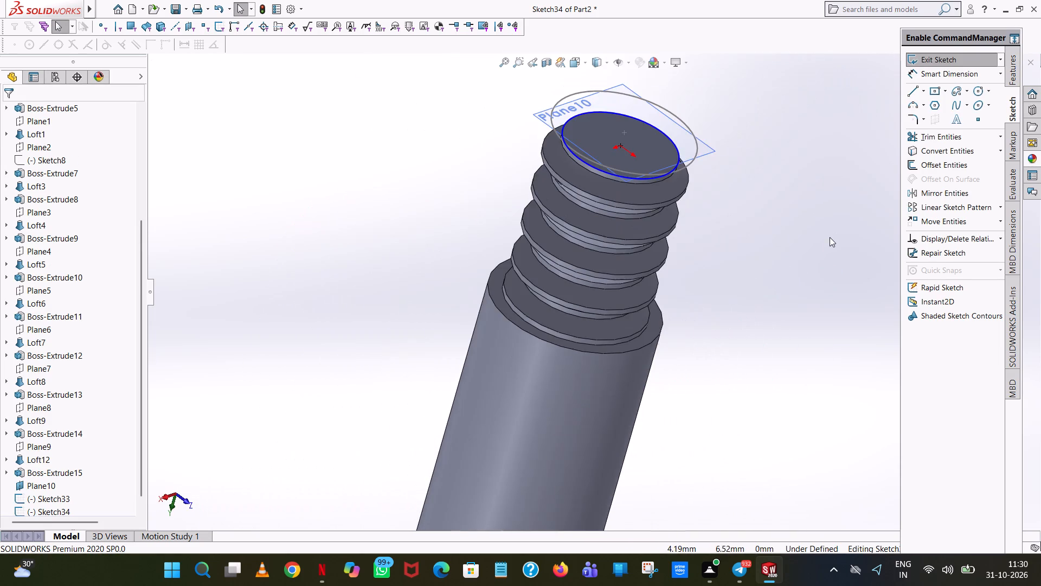
{"action": "middle_click_drag", "start_coordinate": [652, 273], "coordinate": [780, 289]}
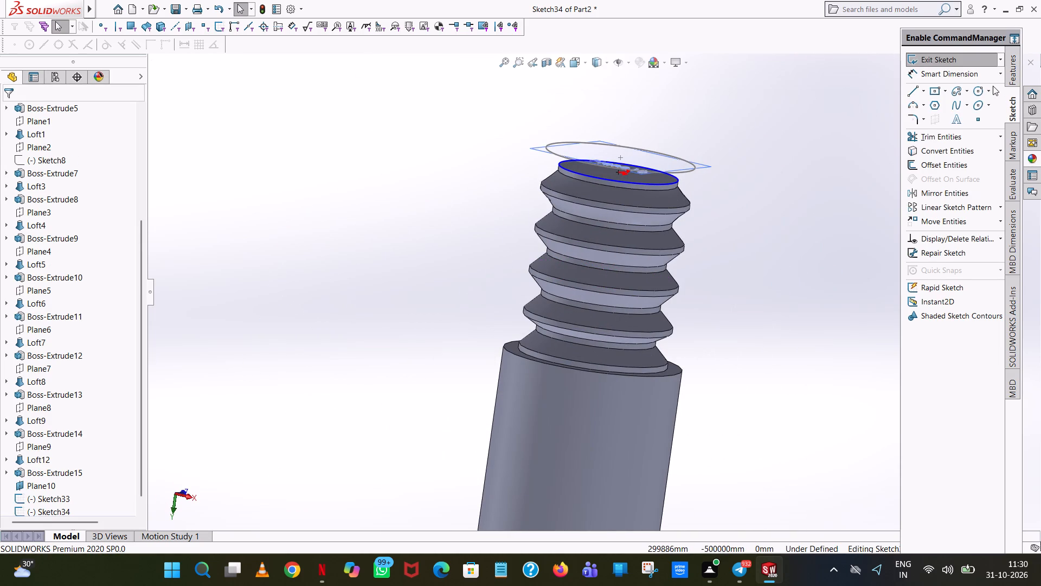
{"action": "left_click", "coordinate": [967, 63]}
{"action": "left_click", "coordinate": [789, 262]}
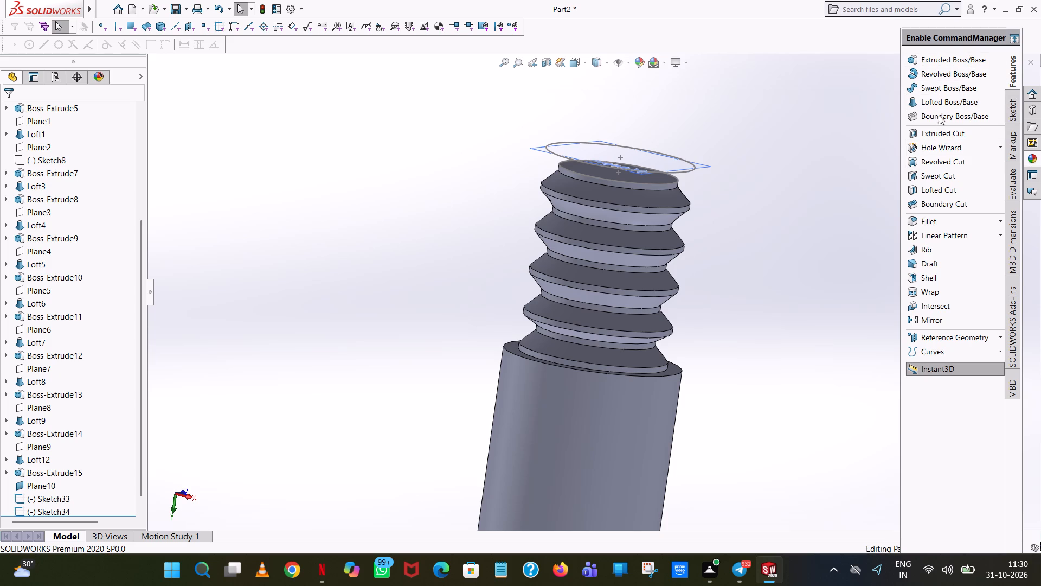
Loft between the end-face circle and the larger circle on the offset plane, with aligned connector points and the result merged.
{"action": "left_click", "coordinate": [938, 98]}
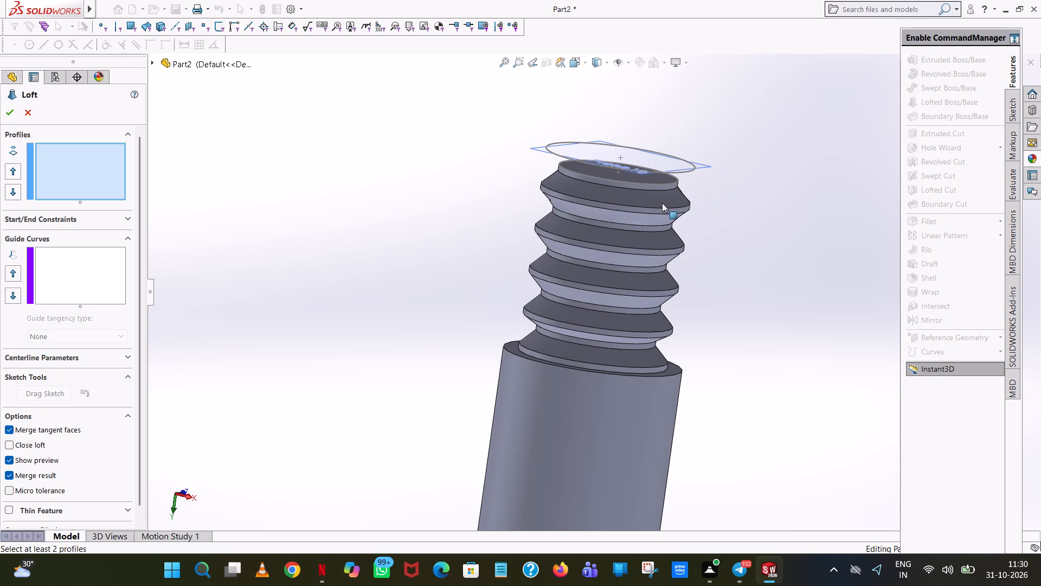
{"action": "scroll", "coordinate": [662, 202], "scroll_direction": "down", "scroll_amount": 7}
{"action": "left_click", "coordinate": [674, 187]}
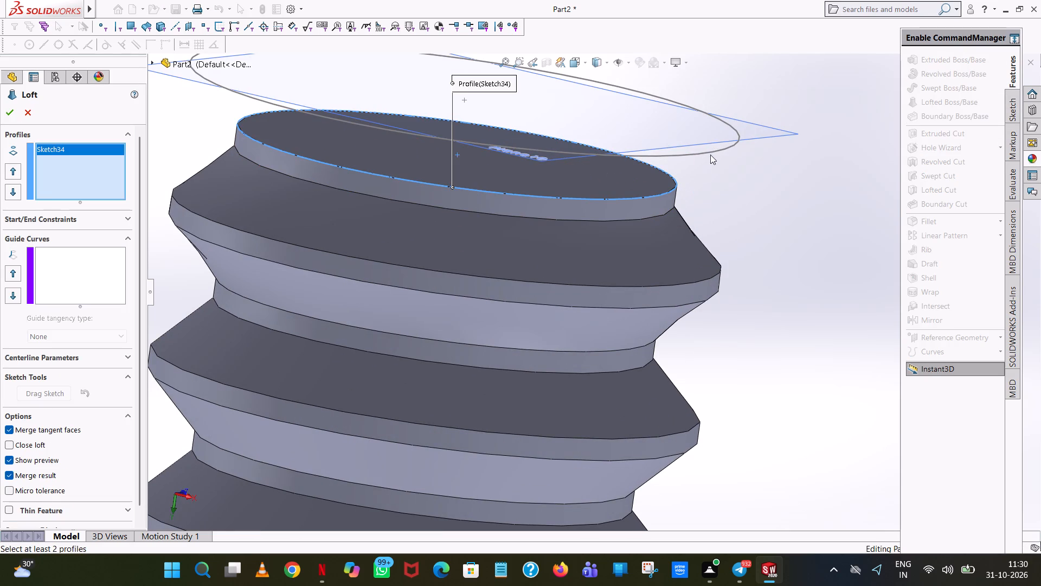
{"action": "left_click", "coordinate": [715, 152]}
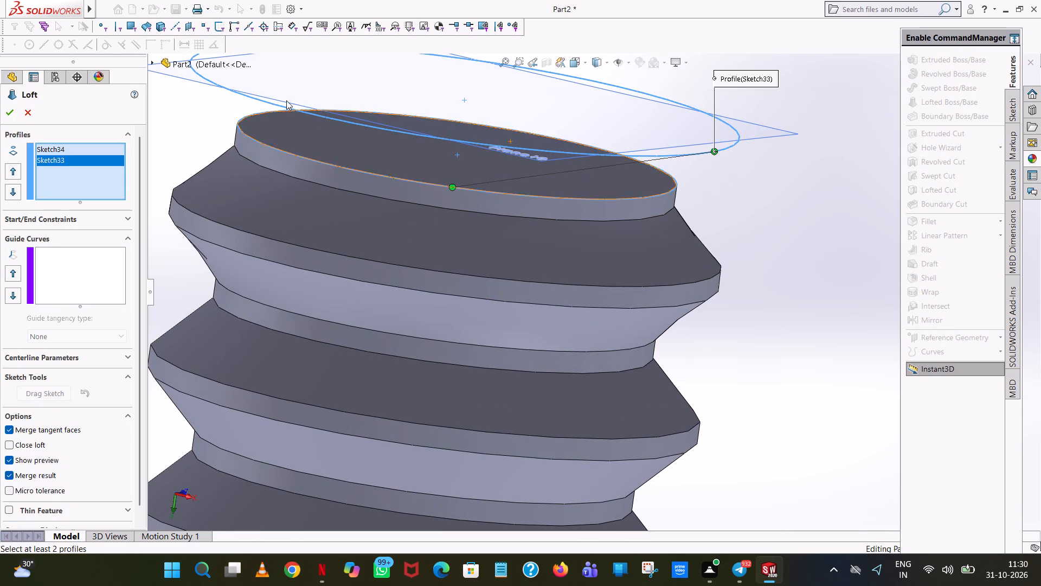
{"action": "left_click", "coordinate": [11, 112]}
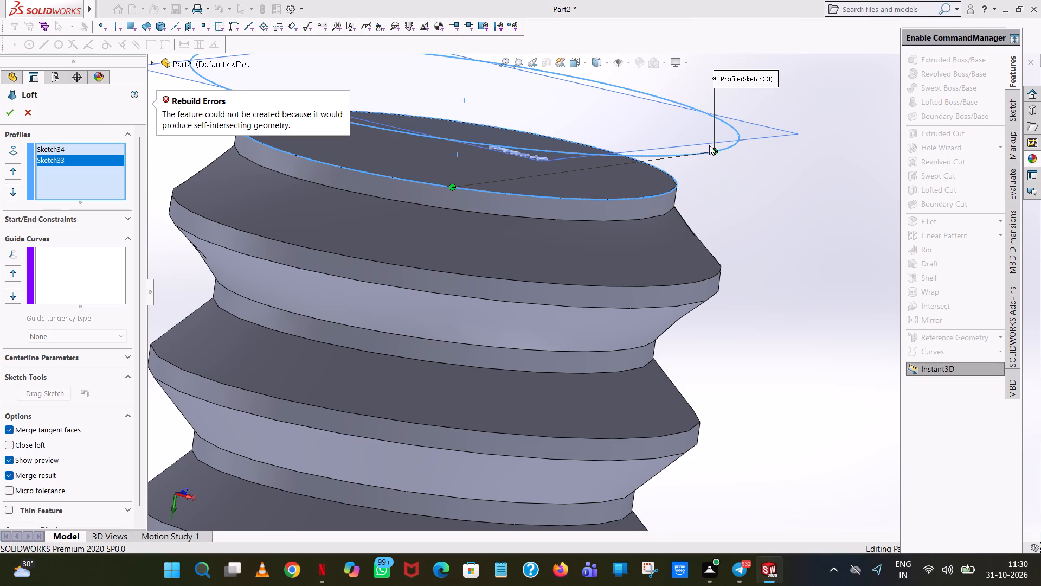
{"action": "left_click_drag", "start_coordinate": [715, 151], "coordinate": [476, 141]}
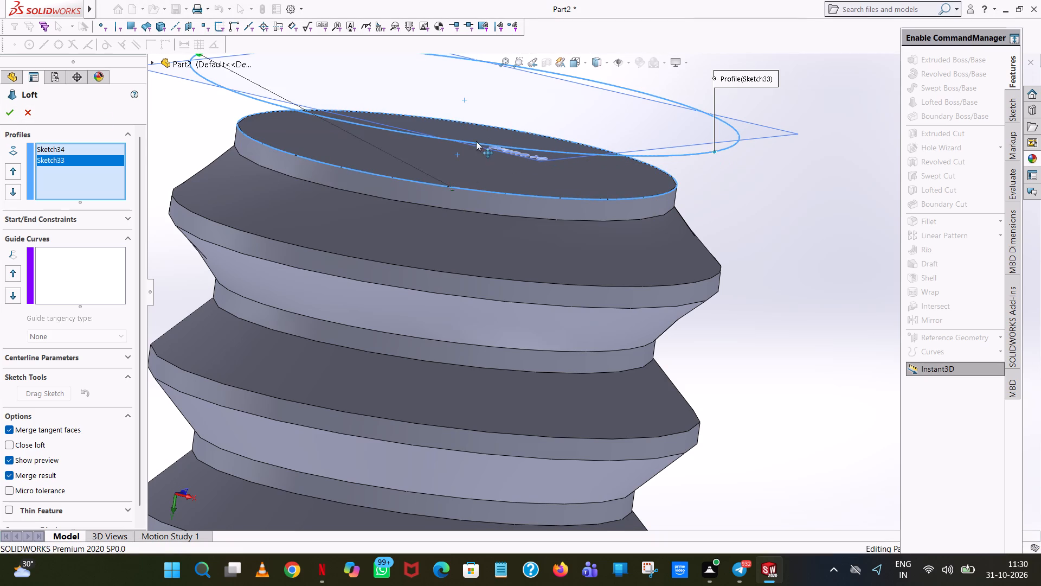
{"action": "left_click_drag", "start_coordinate": [476, 141], "coordinate": [454, 138]}
{"action": "left_click", "coordinate": [470, 142]}
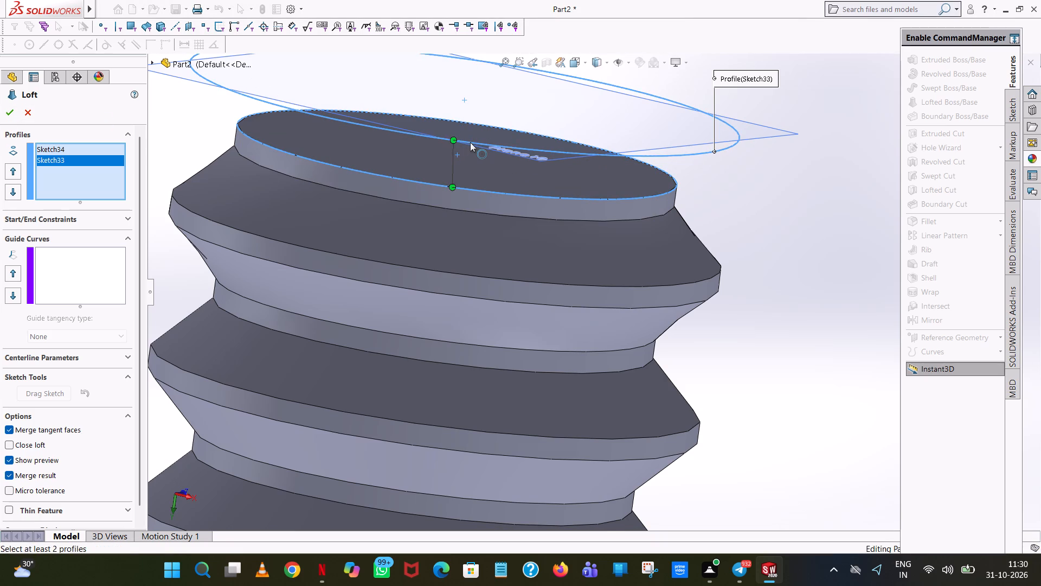
{"action": "left_click", "coordinate": [471, 142]}
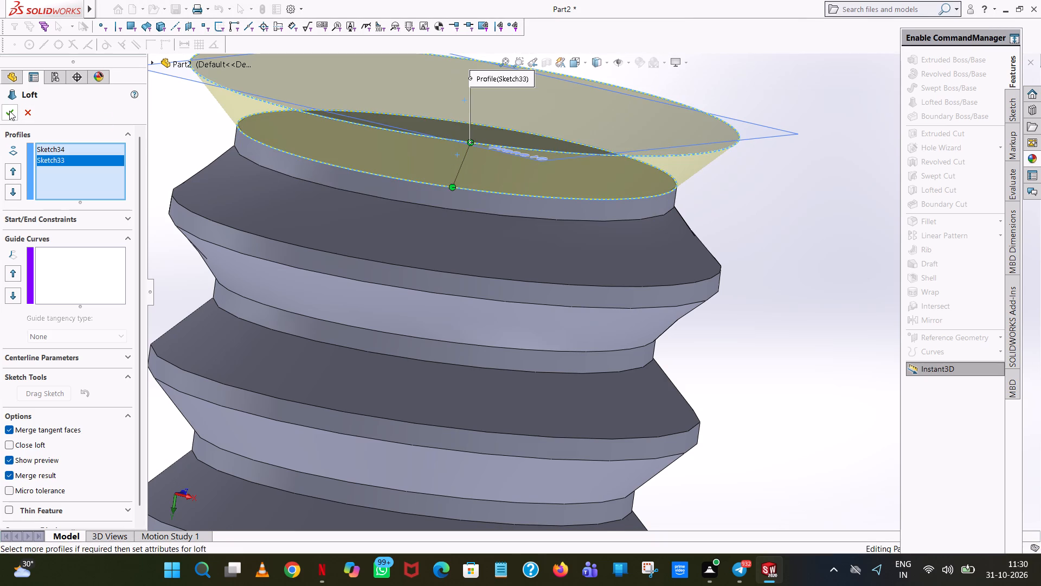
{"action": "left_click", "coordinate": [9, 111]}
Examine the new lofted ridge and the whole bolt from several angles.
{"action": "left_click", "coordinate": [805, 245]}
{"action": "scroll", "coordinate": [759, 215], "scroll_direction": "up", "scroll_amount": 4}
{"action": "middle_click_drag", "start_coordinate": [759, 215], "coordinate": [768, 237]}
{"action": "left_click", "coordinate": [768, 237]}
{"action": "scroll", "coordinate": [710, 258], "scroll_direction": "up", "scroll_amount": 4}
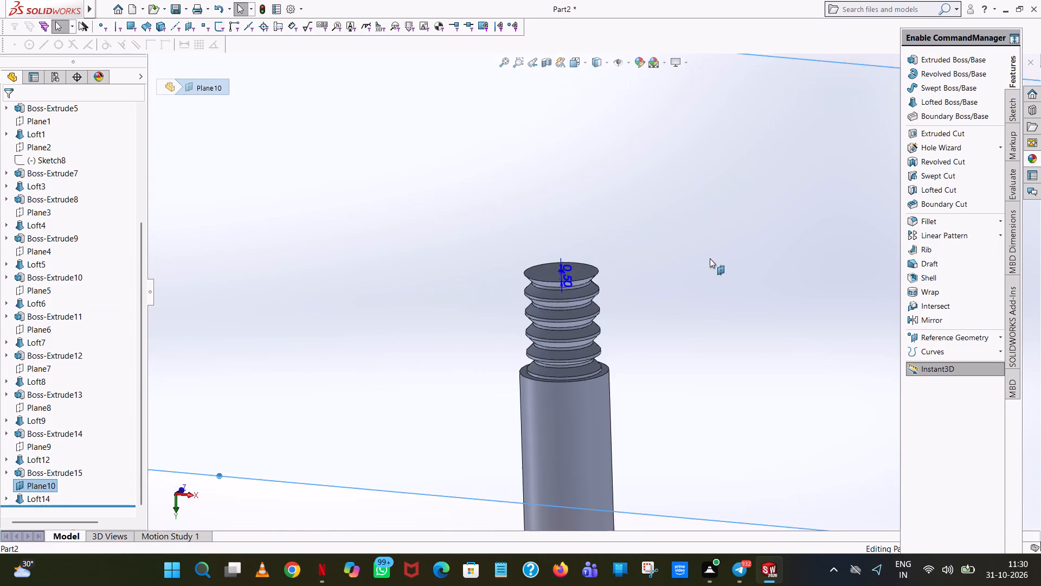
{"action": "scroll", "coordinate": [710, 258], "scroll_direction": "up", "scroll_amount": 9}
{"action": "left_click", "coordinate": [683, 118]}
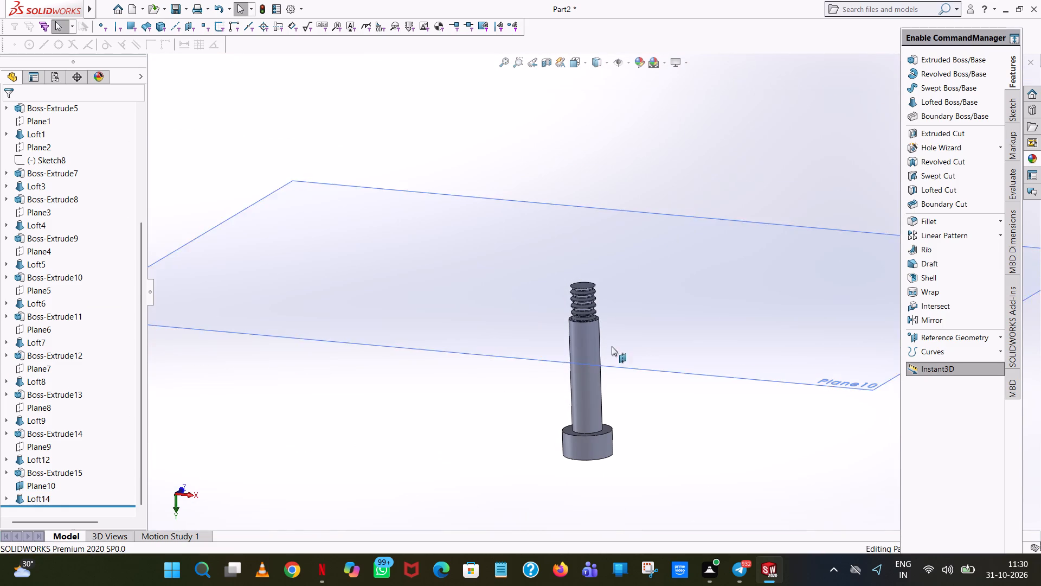
{"action": "scroll", "coordinate": [612, 346], "scroll_direction": "up", "scroll_amount": 1}
{"action": "middle_click_drag", "start_coordinate": [612, 346], "coordinate": [632, 296]}
{"action": "scroll", "coordinate": [632, 296], "scroll_direction": "up", "scroll_amount": 1}
{"action": "scroll", "coordinate": [600, 294], "scroll_direction": "down", "scroll_amount": 9}
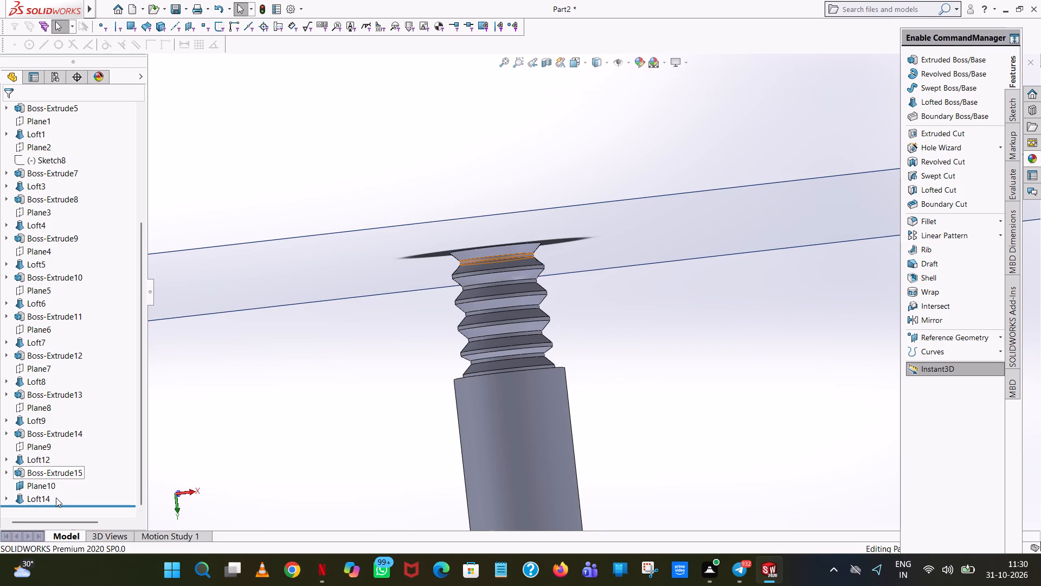
Hide the reference plane Plane10 at the thread's end.
{"action": "left_click", "coordinate": [36, 488]}
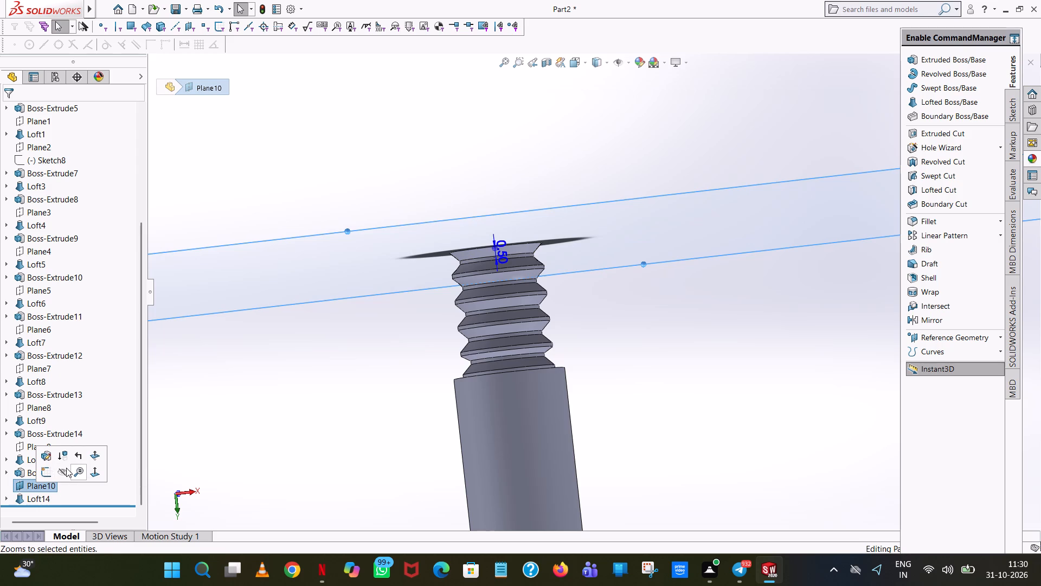
{"action": "left_click", "coordinate": [66, 468]}
Start a boss extrusion on the last ridge's end face and sketch an origin-centred circle of 2.5 mm radius matching its edge.
{"action": "middle_click_drag", "start_coordinate": [522, 188], "coordinate": [543, 275]}
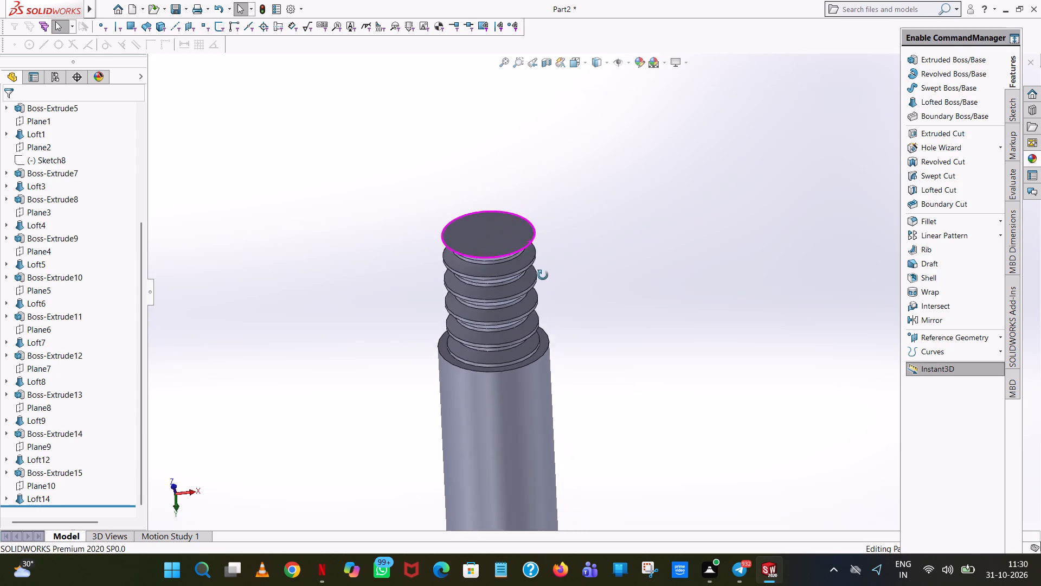
{"action": "middle_click_drag", "start_coordinate": [543, 275], "coordinate": [545, 287]}
{"action": "scroll", "coordinate": [481, 187], "scroll_direction": "down", "scroll_amount": 4}
{"action": "left_click", "coordinate": [972, 62]}
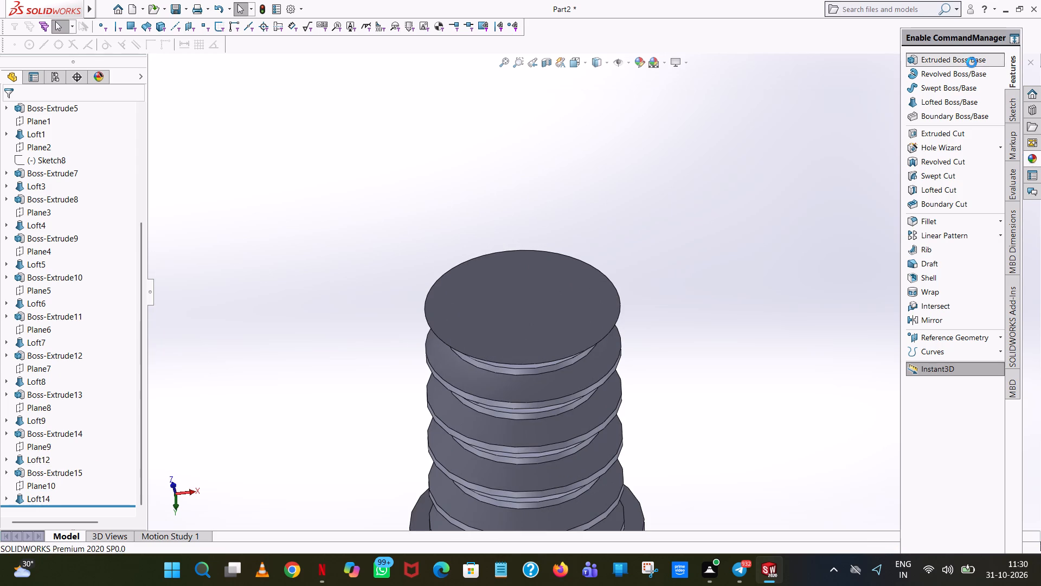
{"action": "left_click", "coordinate": [512, 319]}
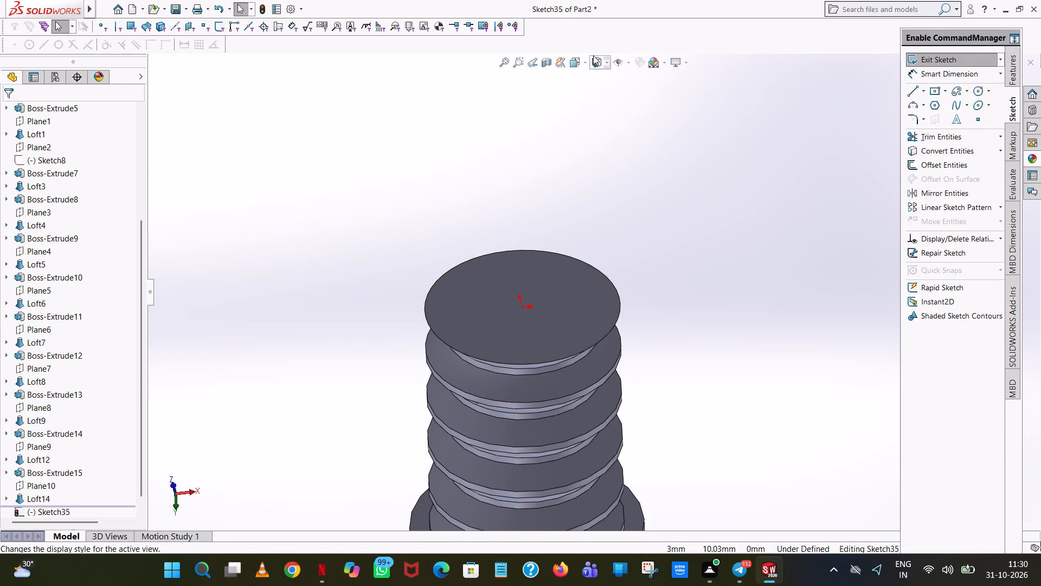
{"action": "left_click", "coordinate": [587, 59]}
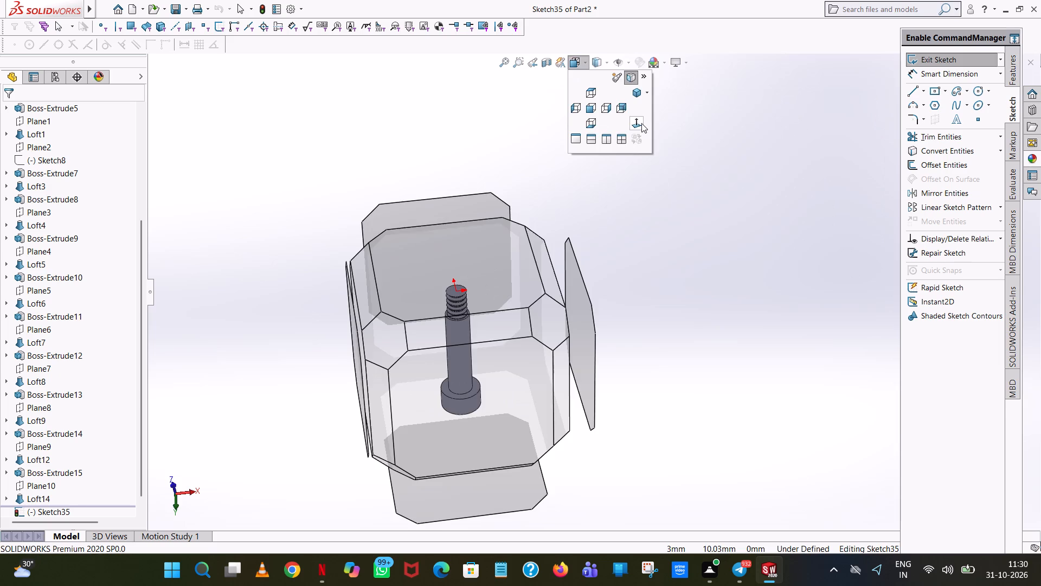
{"action": "left_click", "coordinate": [641, 123]}
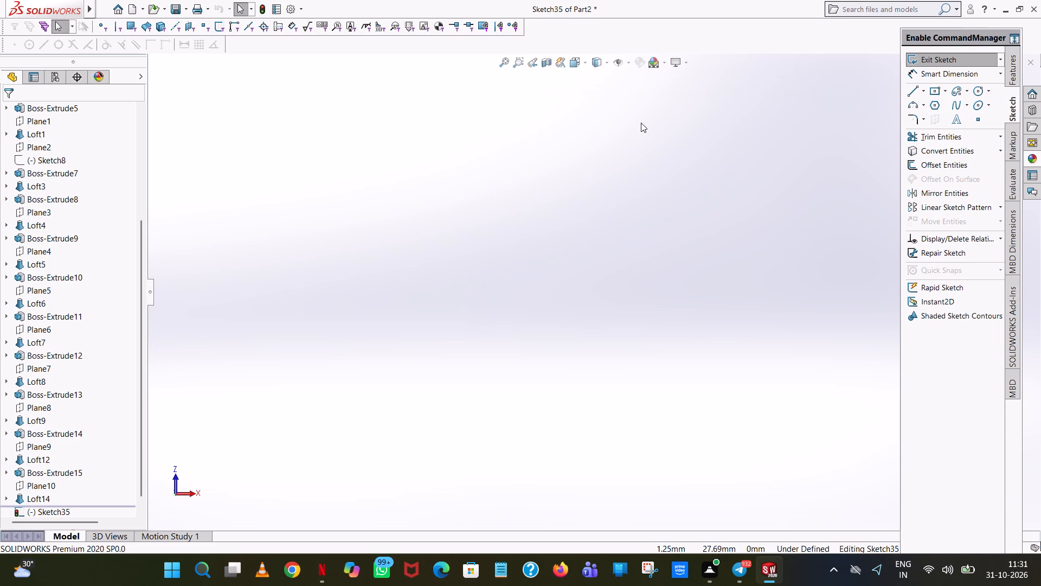
{"action": "left_click", "coordinate": [498, 63]}
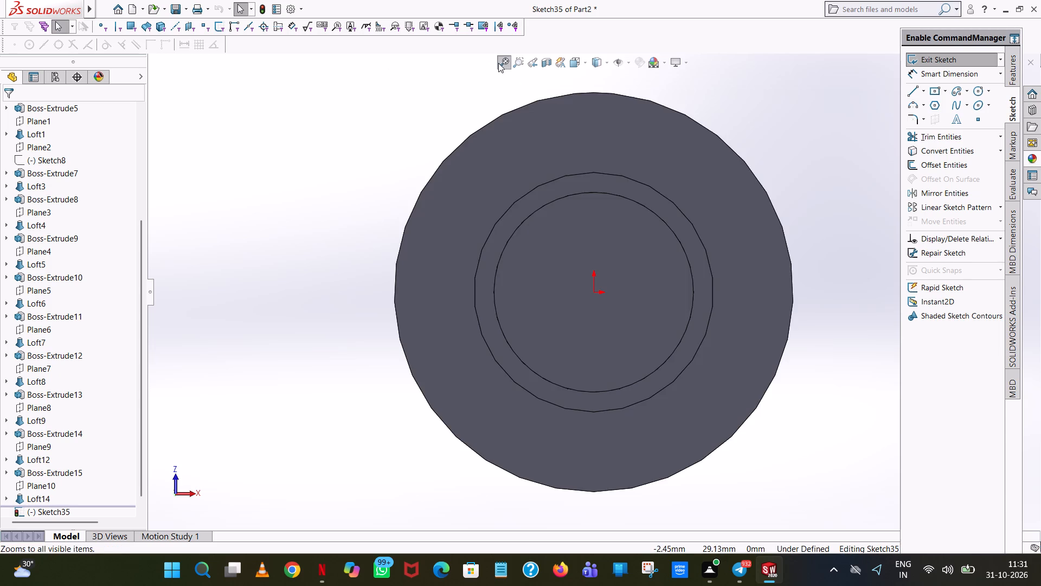
{"action": "left_click", "coordinate": [978, 87]}
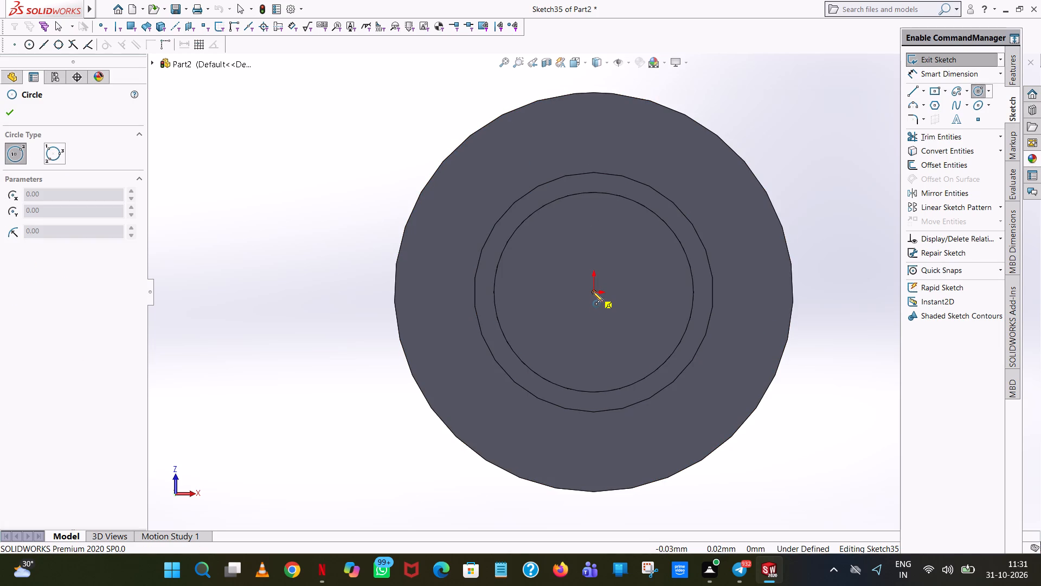
{"action": "left_click", "coordinate": [593, 291]}
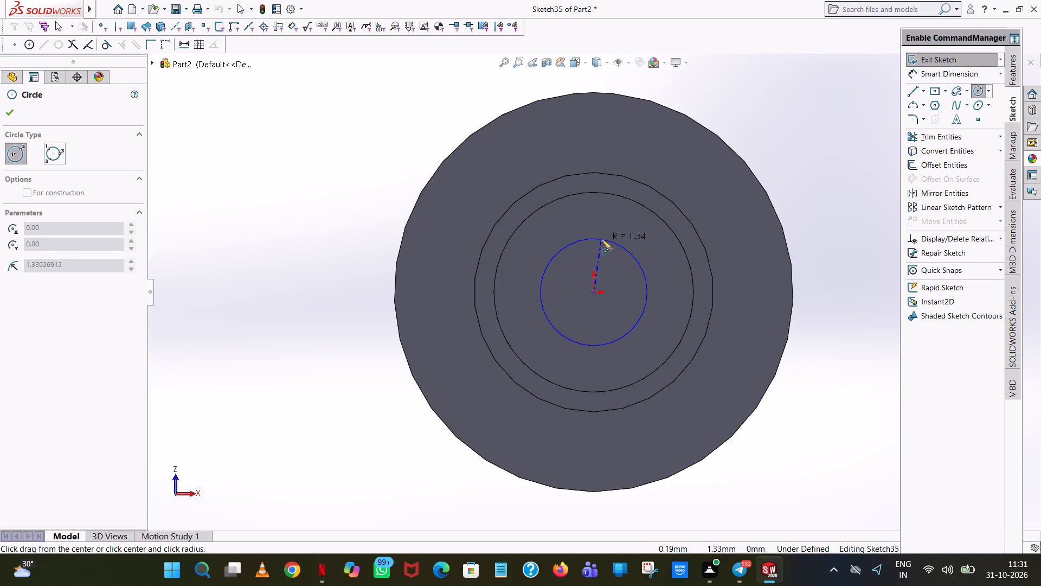
{"action": "left_click", "coordinate": [621, 193]}
{"action": "right_click", "coordinate": [621, 193]}
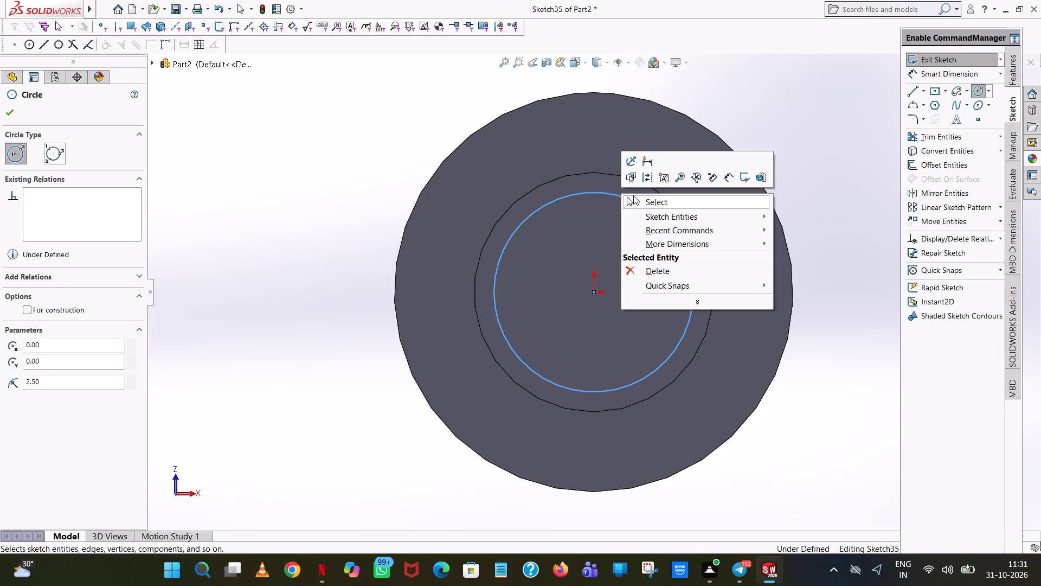
{"action": "left_click", "coordinate": [641, 198]}
Extrude the end-face circle as a blind 0.20 mm boss merged with the bolt.
{"action": "middle_click_drag", "start_coordinate": [724, 360], "coordinate": [725, 253]}
{"action": "scroll", "coordinate": [718, 243], "scroll_direction": "up", "scroll_amount": 7}
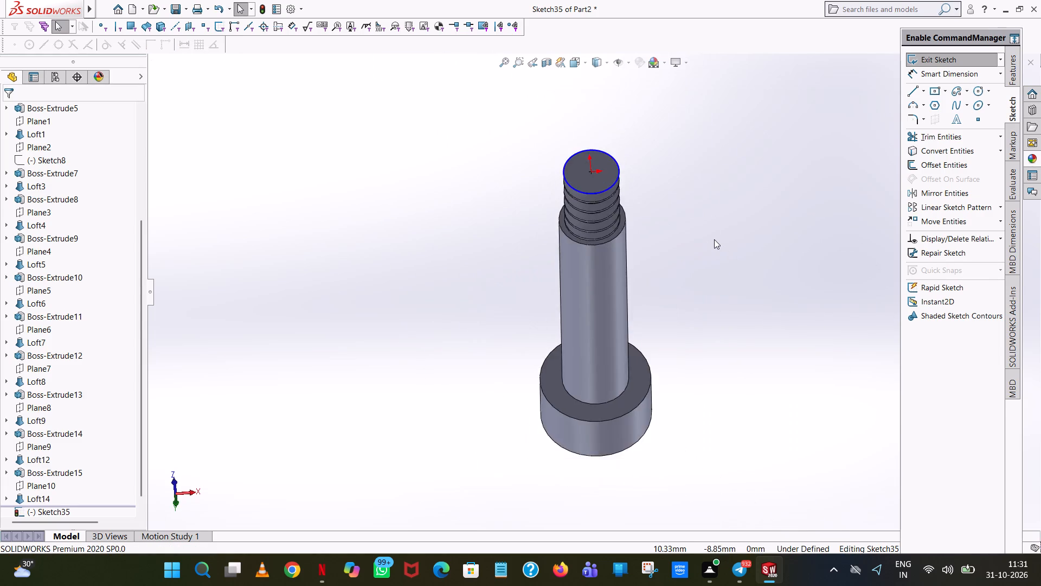
{"action": "middle_click_drag", "start_coordinate": [711, 230], "coordinate": [719, 110]}
{"action": "scroll", "coordinate": [575, 101], "scroll_direction": "down", "scroll_amount": 7}
{"action": "scroll", "coordinate": [689, 196], "scroll_direction": "down", "scroll_amount": 1}
{"action": "middle_click_drag", "start_coordinate": [689, 196], "coordinate": [695, 156]}
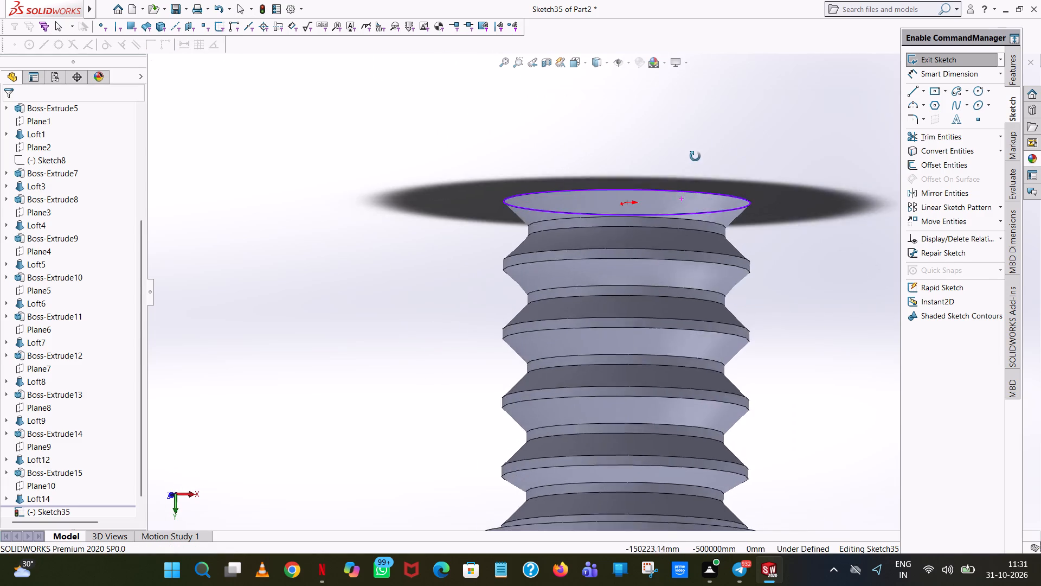
{"action": "middle_click_drag", "start_coordinate": [695, 156], "coordinate": [702, 175]}
{"action": "left_click", "coordinate": [759, 125]}
{"action": "left_click", "coordinate": [1017, 60]}
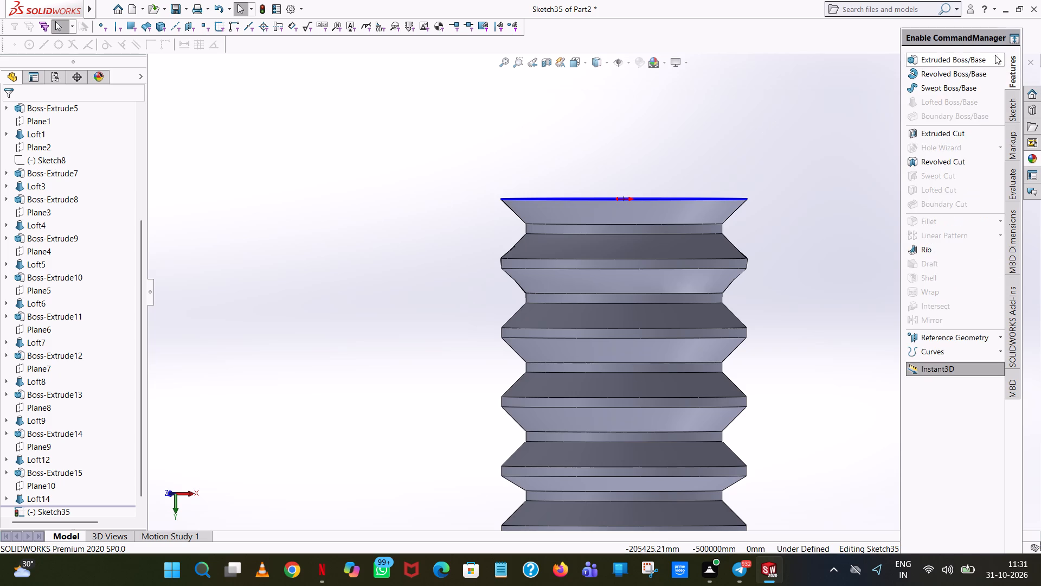
{"action": "left_click", "coordinate": [989, 54]}
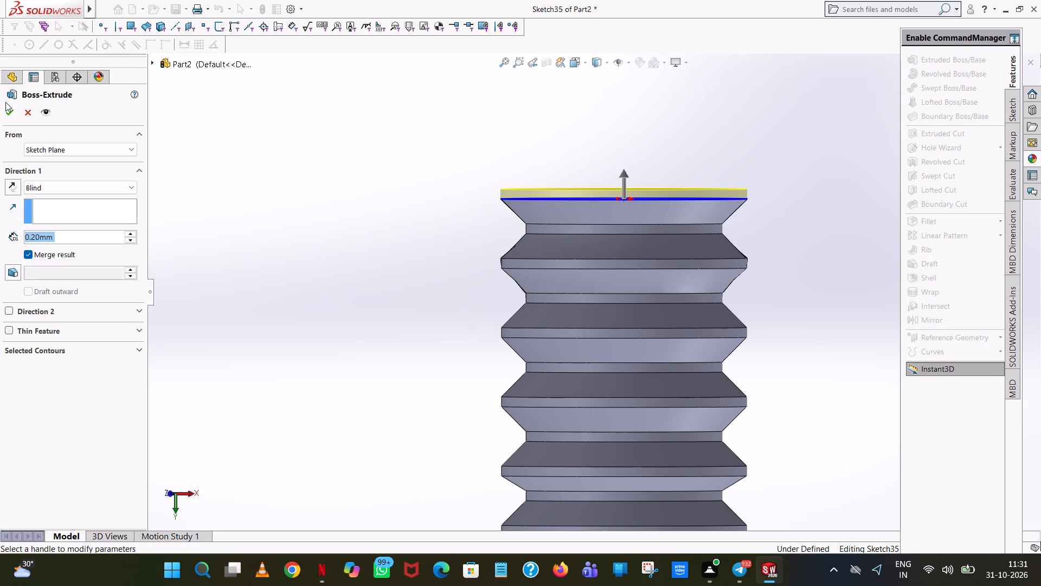
{"action": "left_click", "coordinate": [9, 111]}
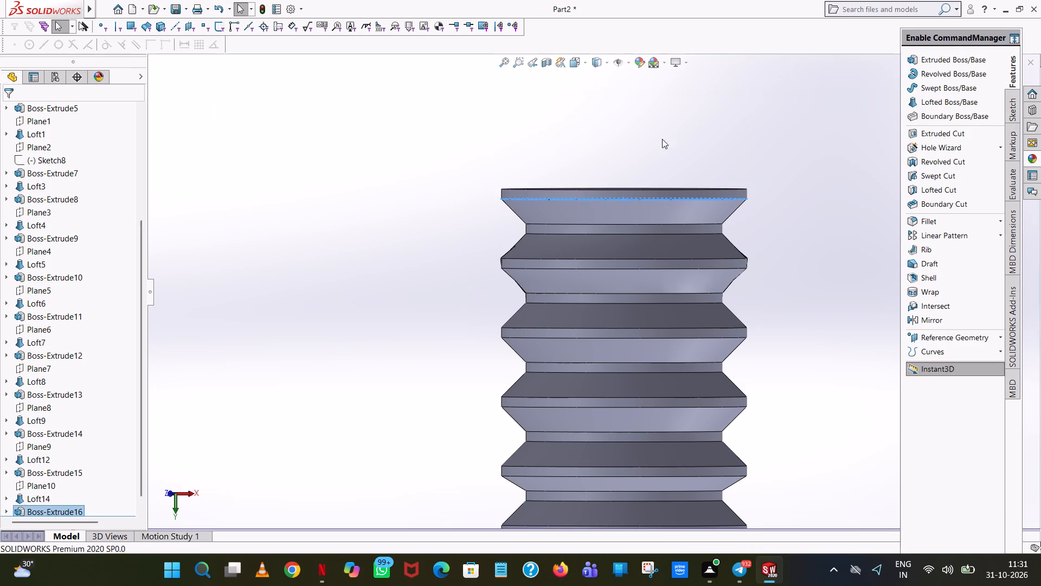
{"action": "left_click", "coordinate": [790, 155]}
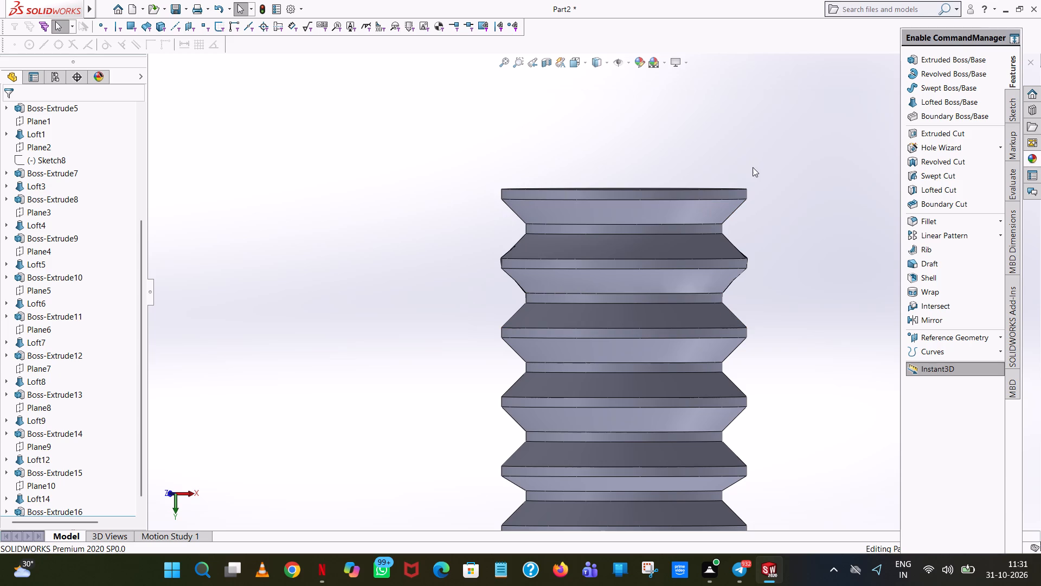
Create a reference plane offset 0.50 mm outward from the new thin boss's end face.
{"action": "middle_click_drag", "start_coordinate": [772, 145], "coordinate": [782, 201]}
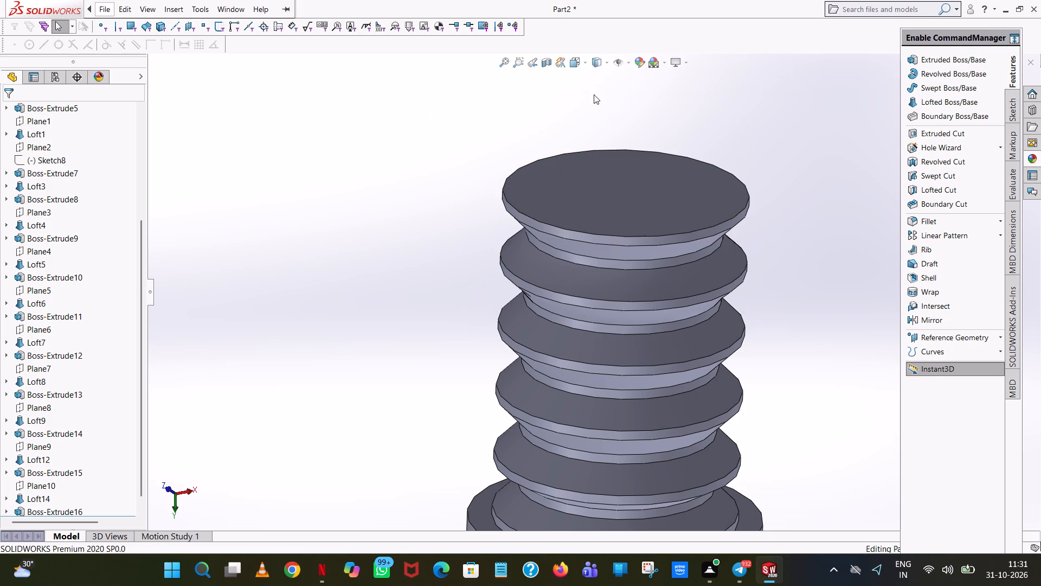
{"action": "left_click", "coordinate": [952, 340]}
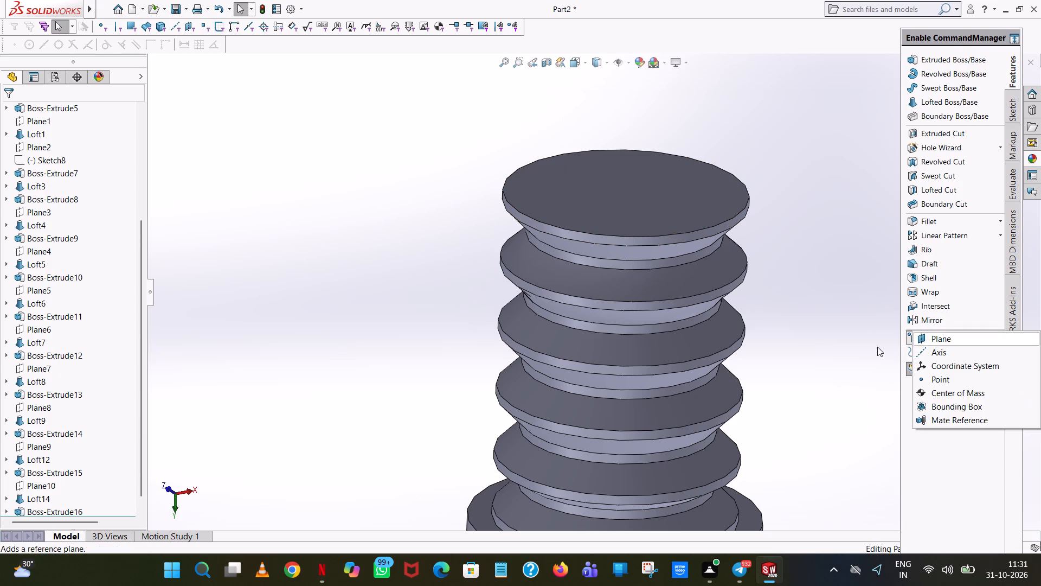
{"action": "left_click", "coordinate": [976, 336]}
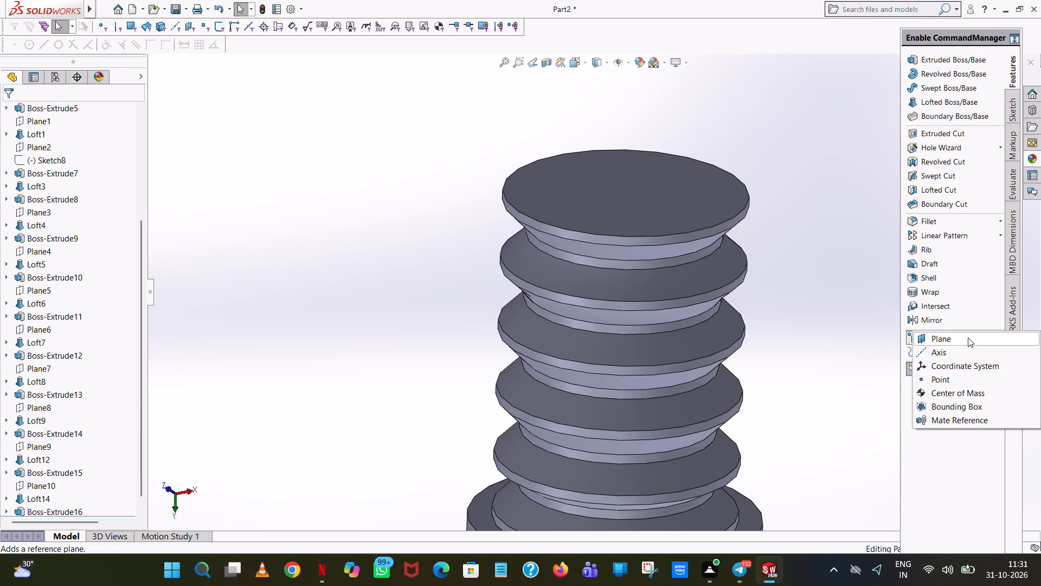
{"action": "left_click", "coordinate": [964, 338]}
{"action": "left_click", "coordinate": [689, 207]}
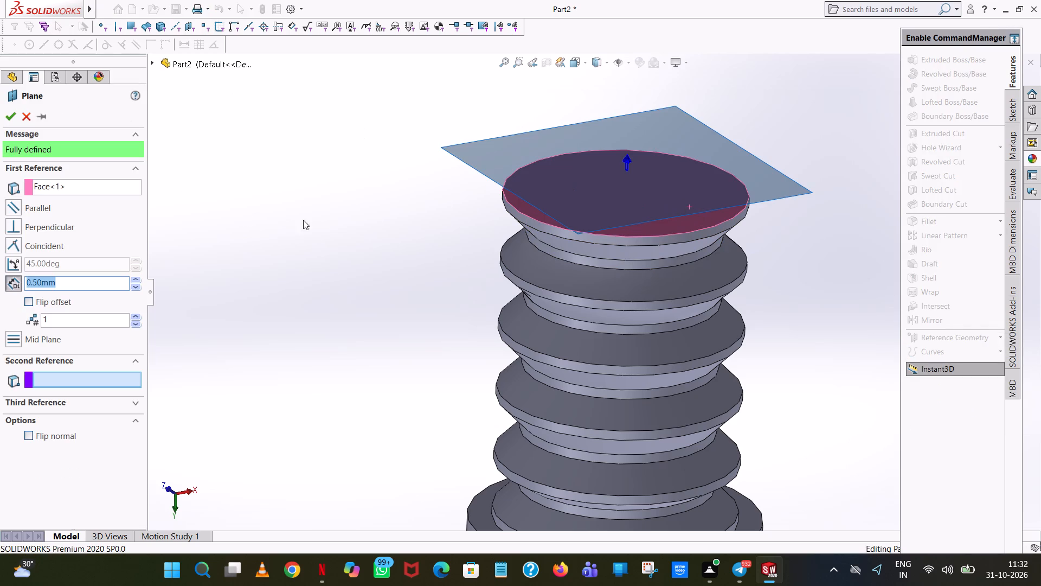
{"action": "middle_click_drag", "start_coordinate": [346, 193], "coordinate": [422, 146]}
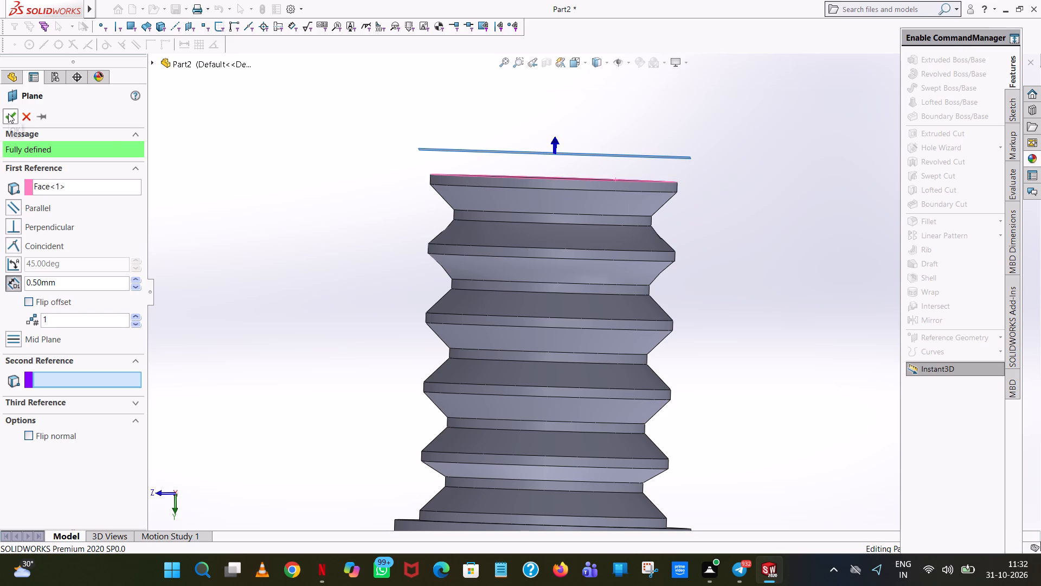
{"action": "left_click", "coordinate": [8, 114]}
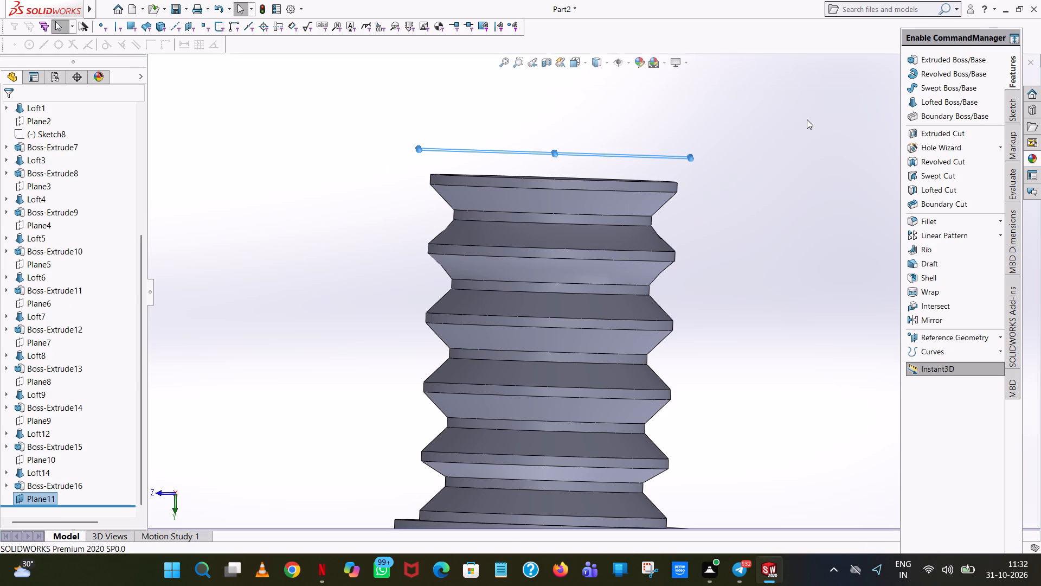
{"action": "left_click", "coordinate": [764, 113]}
Open a new sketch on the offset plane Plane11 beyond the thread's end.
{"action": "middle_click_drag", "start_coordinate": [591, 156], "coordinate": [591, 161]}
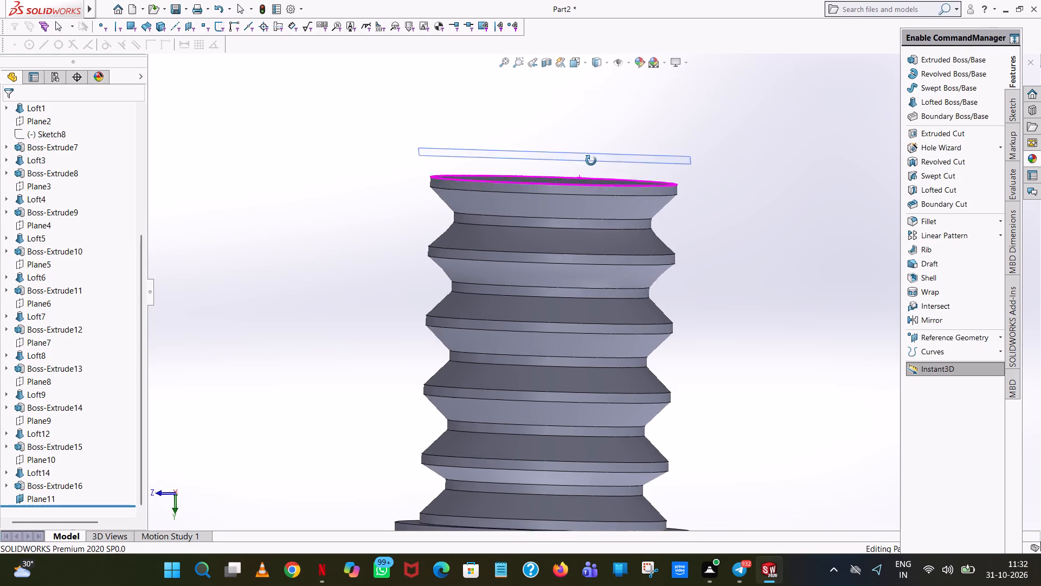
{"action": "middle_click_drag", "start_coordinate": [591, 161], "coordinate": [573, 238]}
{"action": "left_click", "coordinate": [32, 496]}
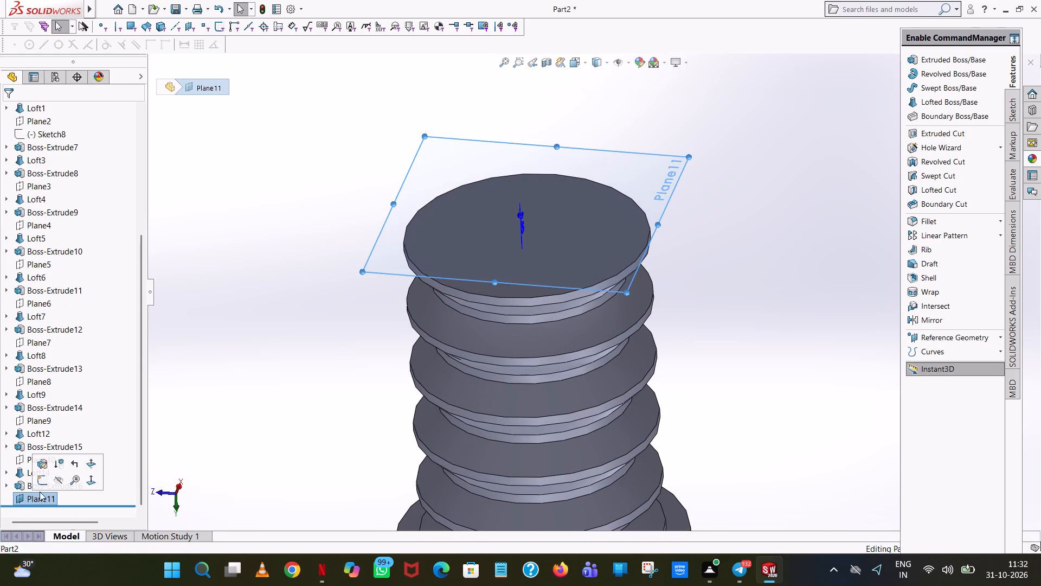
{"action": "left_click", "coordinate": [44, 487]}
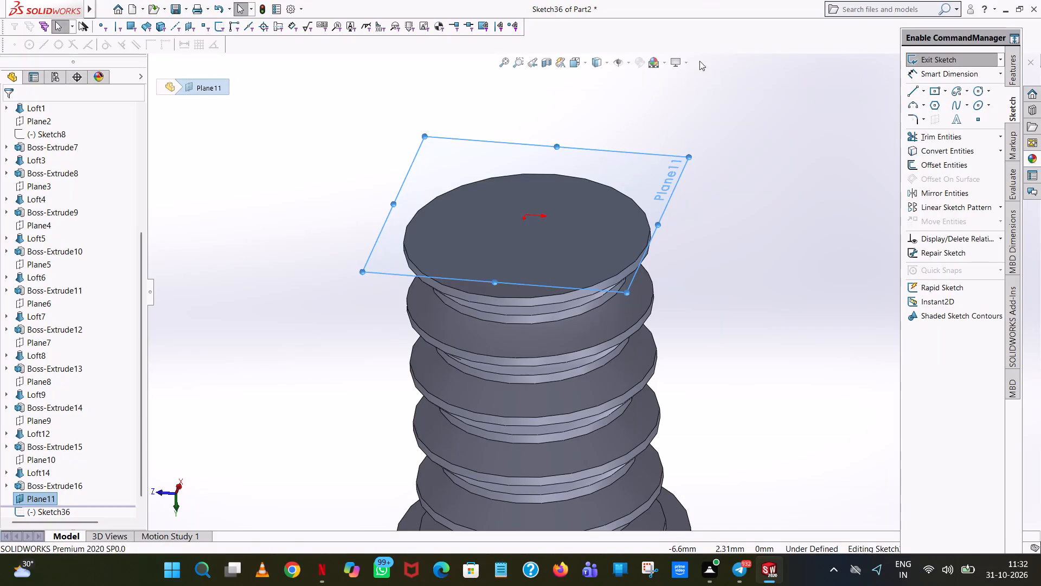
{"action": "left_click", "coordinate": [588, 62]}
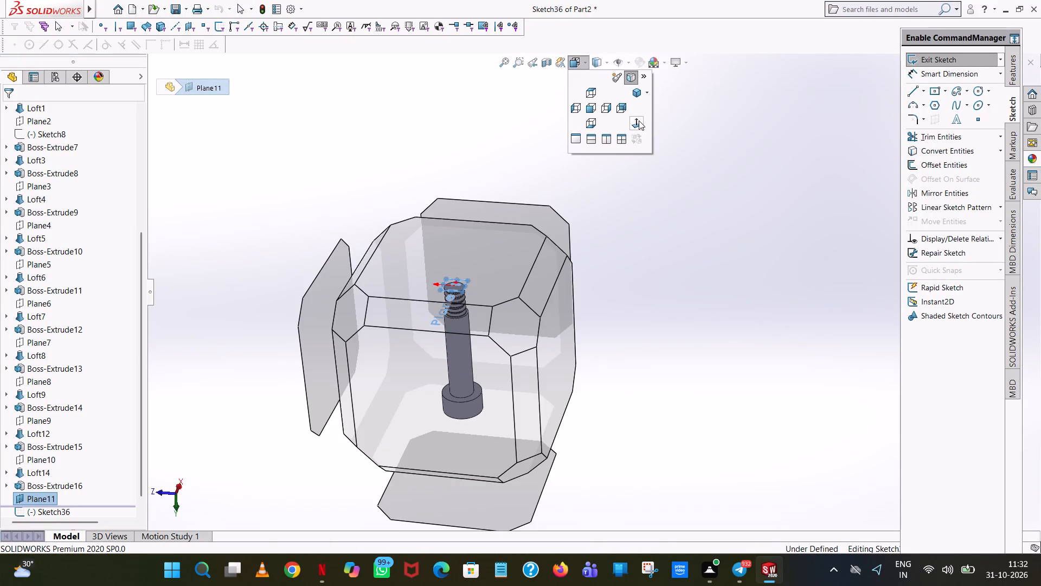
{"action": "left_click", "coordinate": [639, 120]}
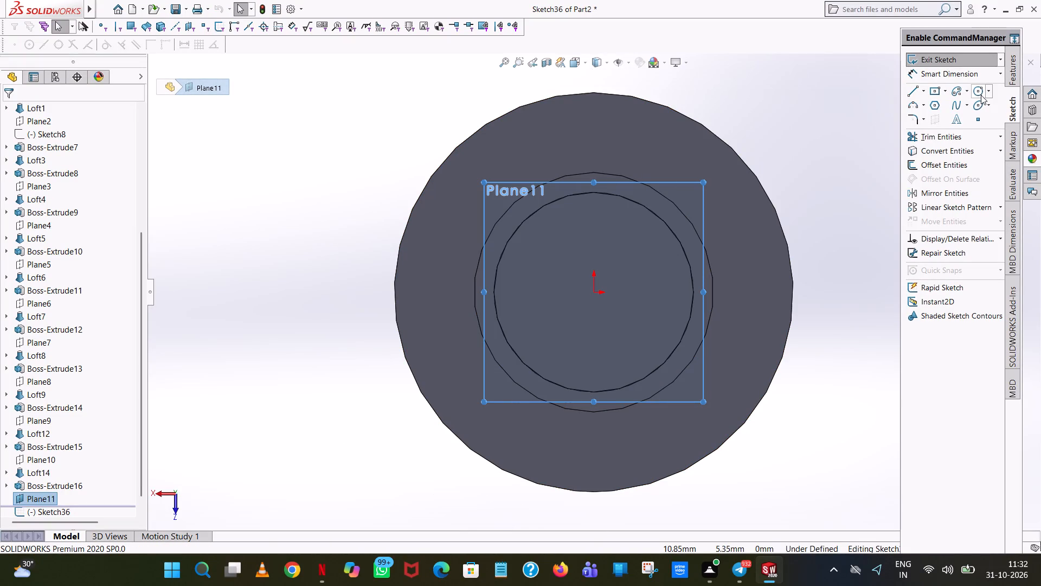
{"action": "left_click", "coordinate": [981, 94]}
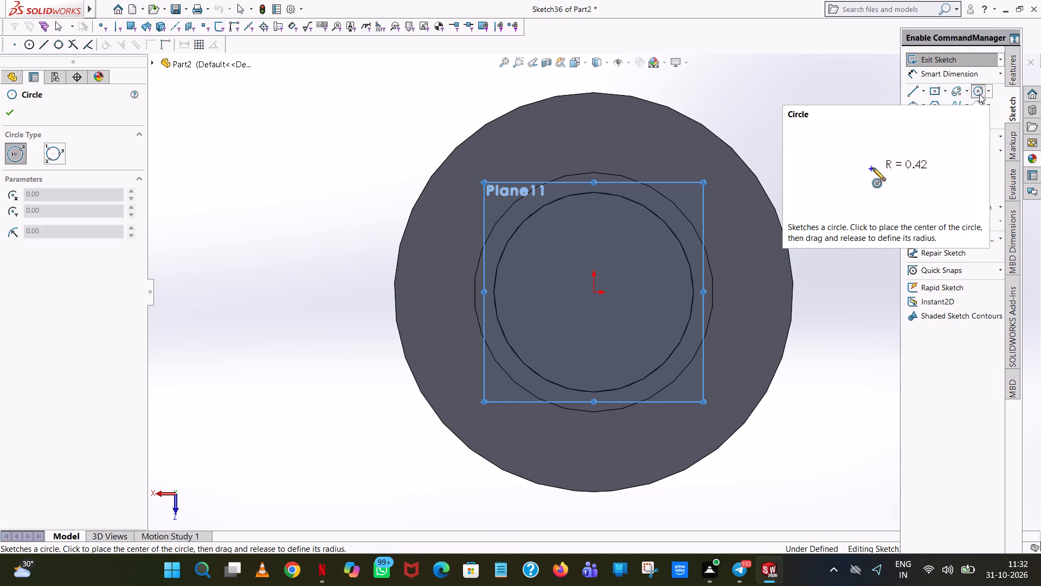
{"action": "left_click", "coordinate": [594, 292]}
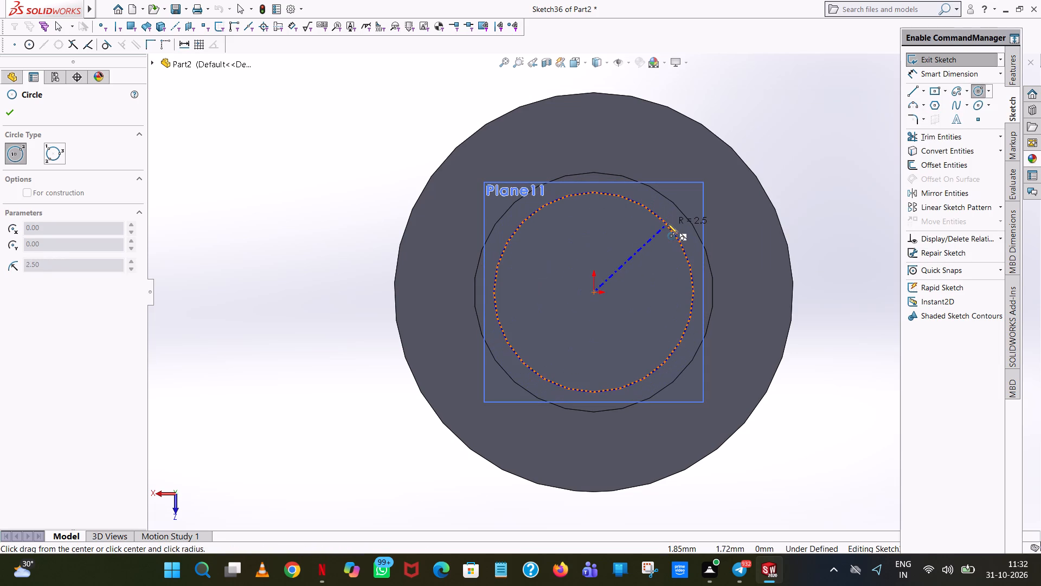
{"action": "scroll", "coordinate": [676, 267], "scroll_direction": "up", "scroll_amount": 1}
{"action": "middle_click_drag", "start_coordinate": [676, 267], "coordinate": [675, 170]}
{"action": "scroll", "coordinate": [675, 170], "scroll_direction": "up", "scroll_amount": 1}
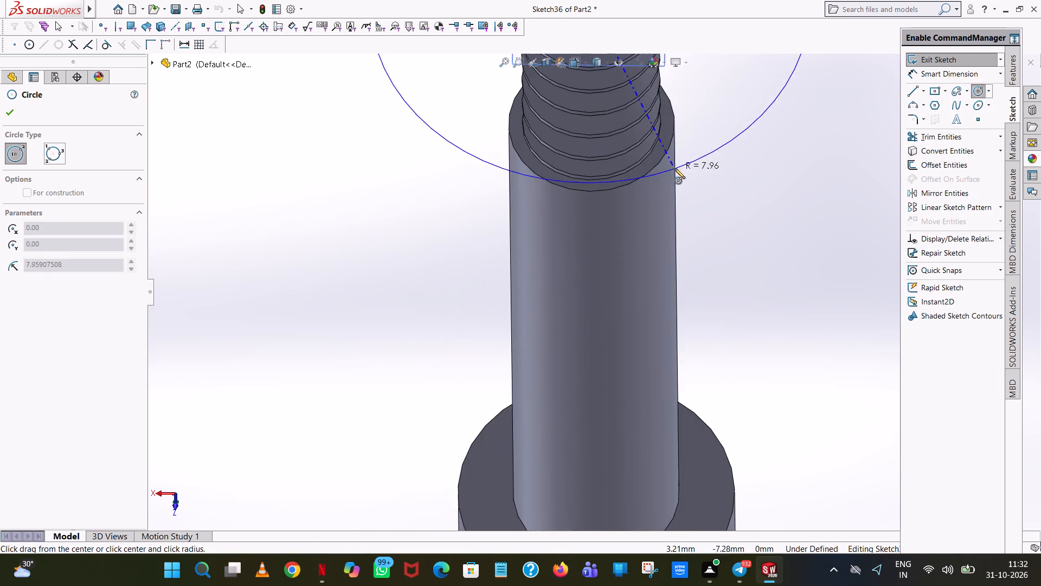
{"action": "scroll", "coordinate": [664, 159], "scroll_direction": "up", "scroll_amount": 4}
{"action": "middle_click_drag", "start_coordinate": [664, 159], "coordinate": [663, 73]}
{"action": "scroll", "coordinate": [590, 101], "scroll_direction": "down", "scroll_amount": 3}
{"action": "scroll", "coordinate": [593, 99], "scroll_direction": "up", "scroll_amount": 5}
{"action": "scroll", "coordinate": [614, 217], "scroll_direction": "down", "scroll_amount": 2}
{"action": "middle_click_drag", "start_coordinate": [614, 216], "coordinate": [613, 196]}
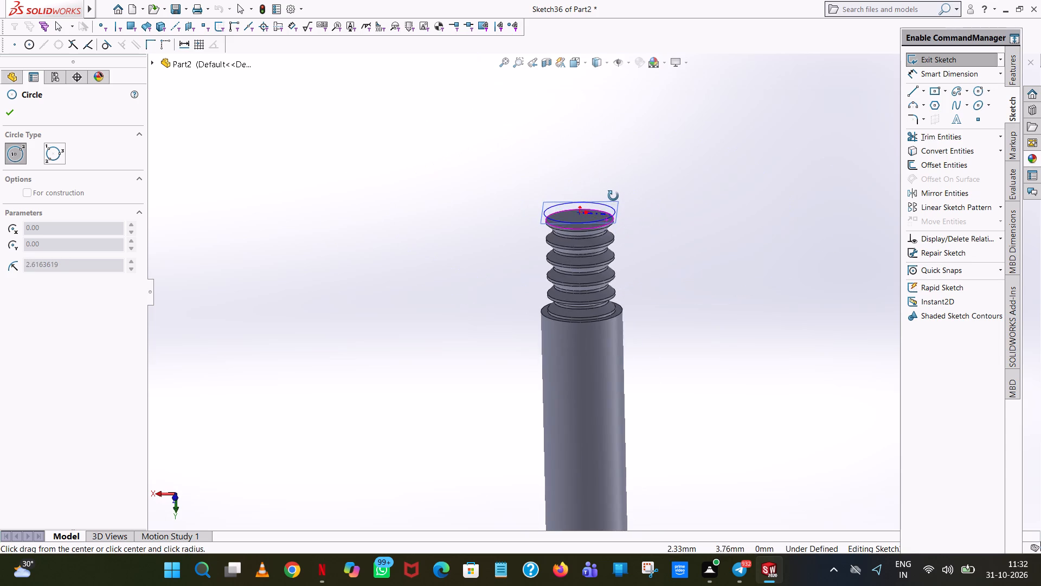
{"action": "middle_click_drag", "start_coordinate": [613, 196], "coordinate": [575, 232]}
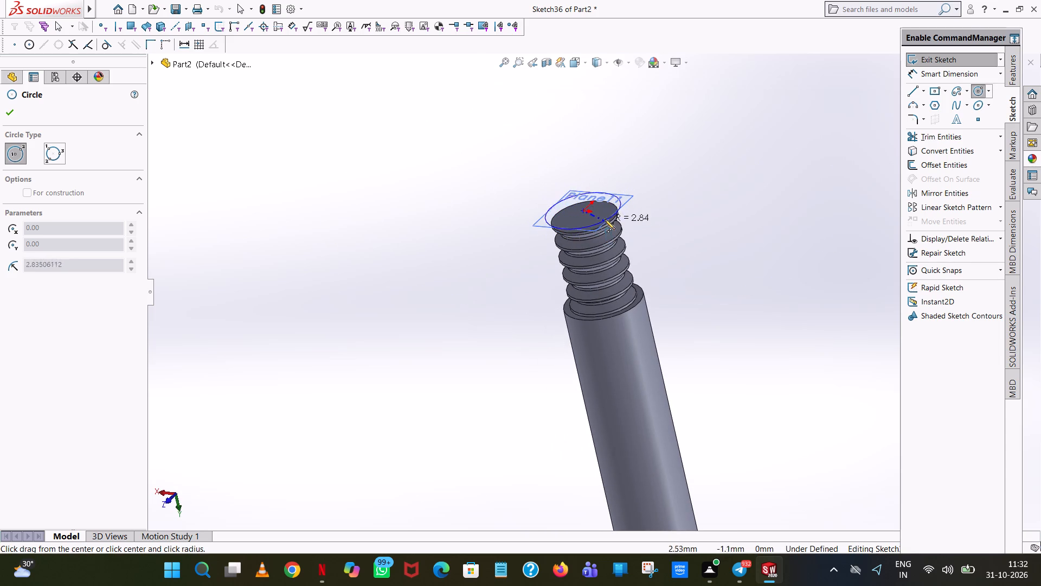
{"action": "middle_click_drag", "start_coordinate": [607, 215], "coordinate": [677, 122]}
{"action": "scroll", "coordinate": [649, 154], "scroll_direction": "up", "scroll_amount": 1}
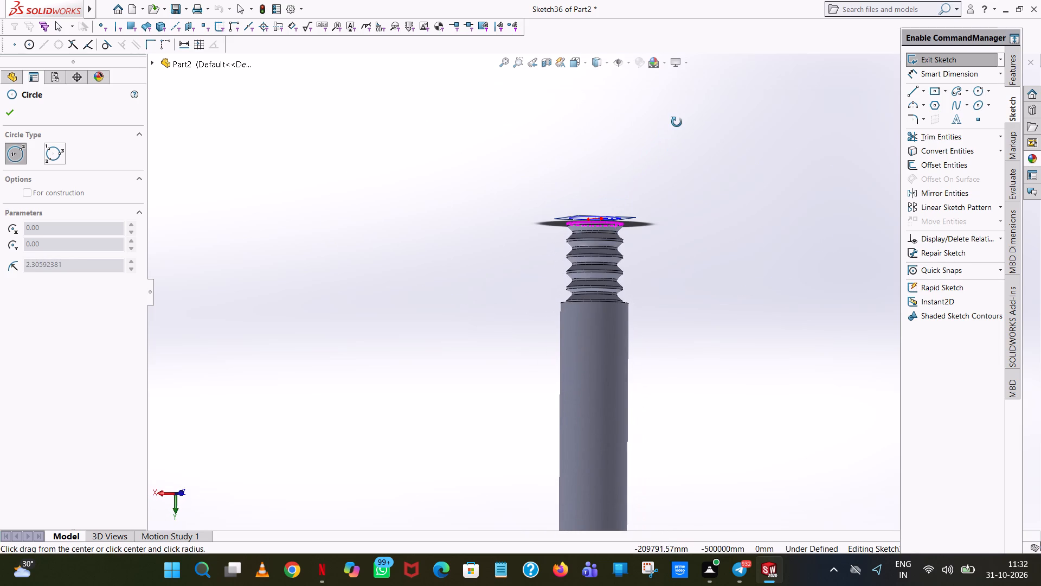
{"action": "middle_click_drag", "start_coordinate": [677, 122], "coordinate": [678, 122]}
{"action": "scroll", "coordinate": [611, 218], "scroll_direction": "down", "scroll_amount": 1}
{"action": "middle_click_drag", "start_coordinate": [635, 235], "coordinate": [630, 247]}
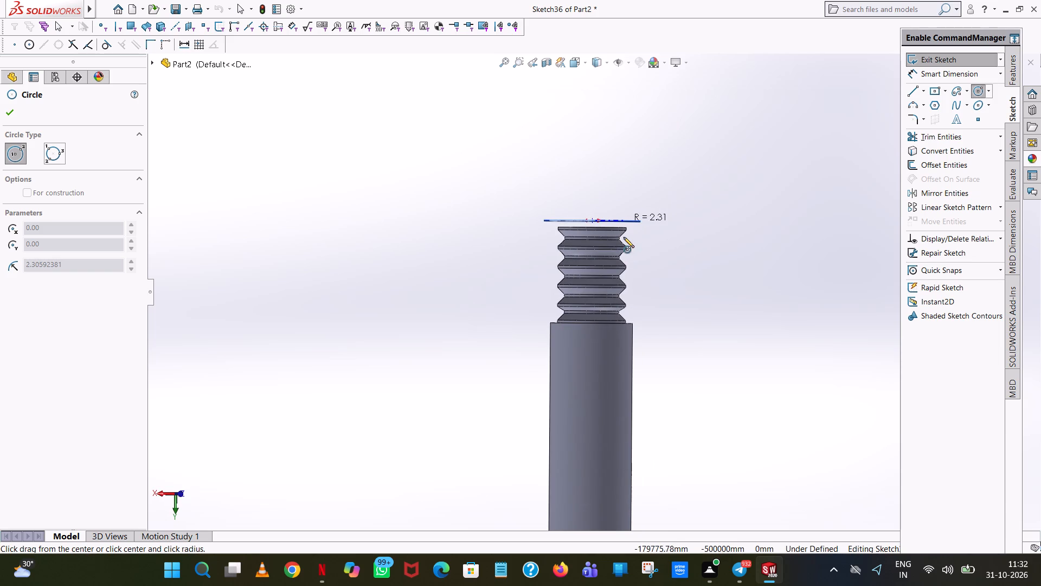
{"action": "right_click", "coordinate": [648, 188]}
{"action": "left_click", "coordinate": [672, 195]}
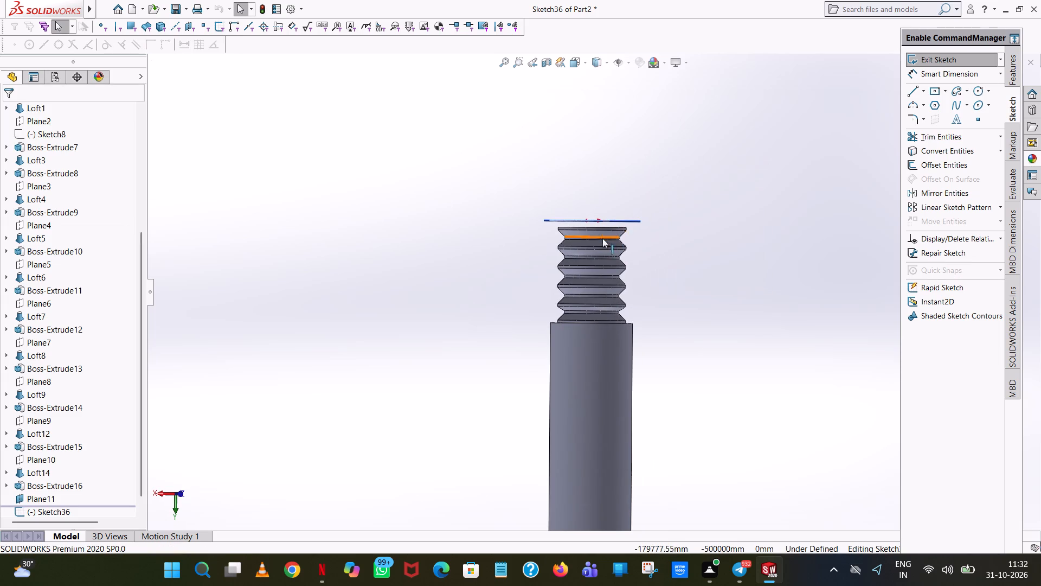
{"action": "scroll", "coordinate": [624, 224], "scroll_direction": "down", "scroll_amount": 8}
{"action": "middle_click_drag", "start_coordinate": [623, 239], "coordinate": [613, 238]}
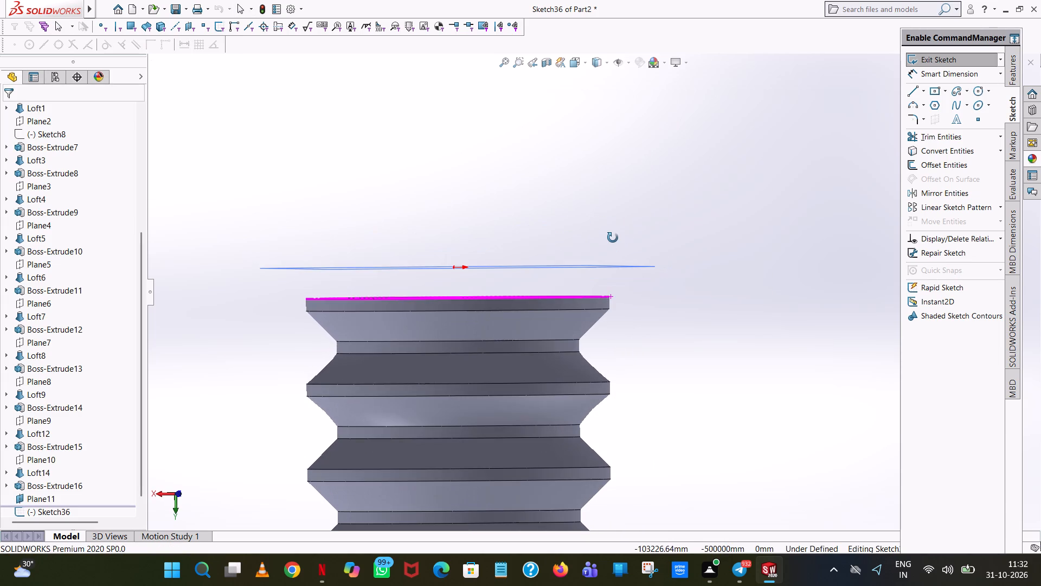
Sketch an origin-centred circle of 2 mm radius on the offset plane beyond the thread's end and finish the sketch.
{"action": "middle_click_drag", "start_coordinate": [613, 238], "coordinate": [612, 245]}
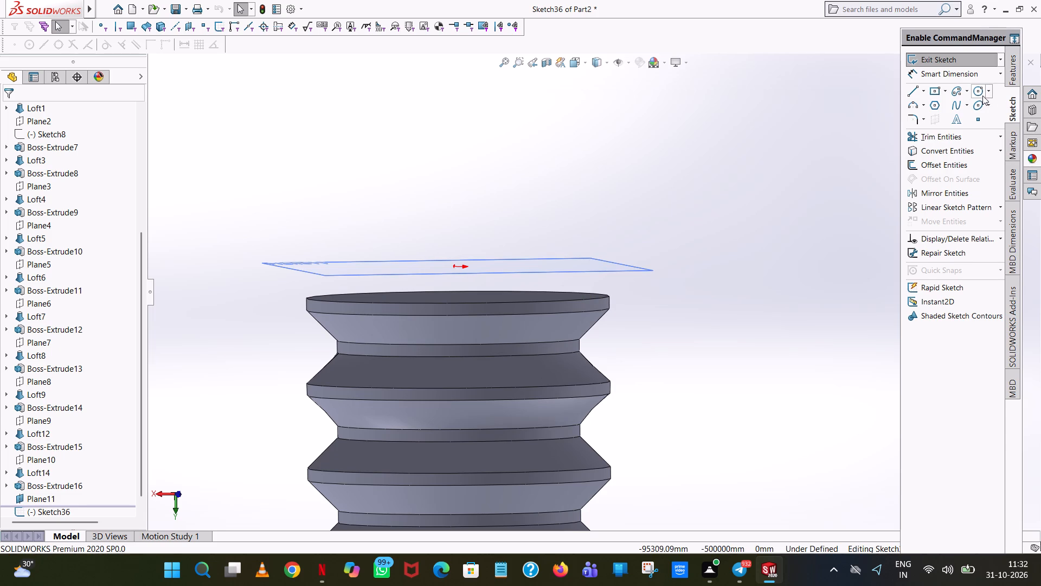
{"action": "left_click", "coordinate": [981, 94]}
{"action": "scroll", "coordinate": [582, 320], "scroll_direction": "up", "scroll_amount": 1}
{"action": "middle_click_drag", "start_coordinate": [522, 289], "coordinate": [515, 384]}
{"action": "scroll", "coordinate": [515, 384], "scroll_direction": "up", "scroll_amount": 1}
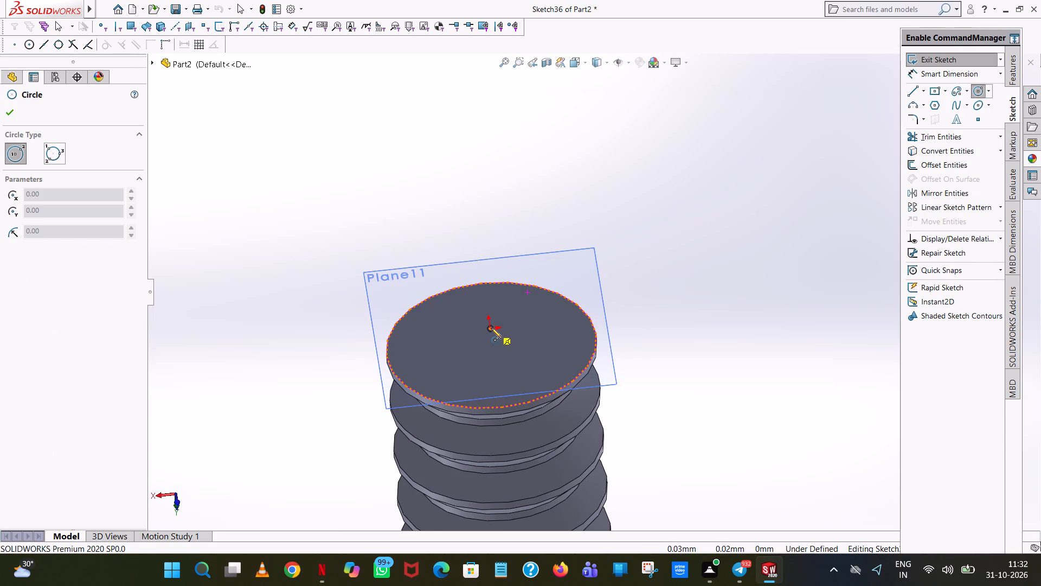
{"action": "left_click", "coordinate": [491, 328]}
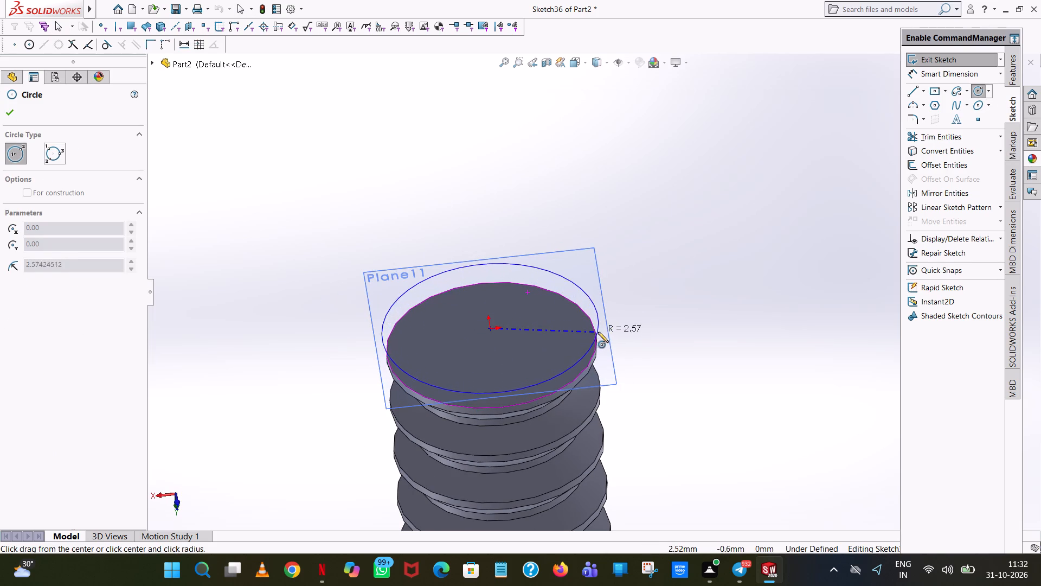
{"action": "left_click", "coordinate": [525, 378]}
{"action": "key", "text": "2"}
{"action": "key", "text": "Return"}
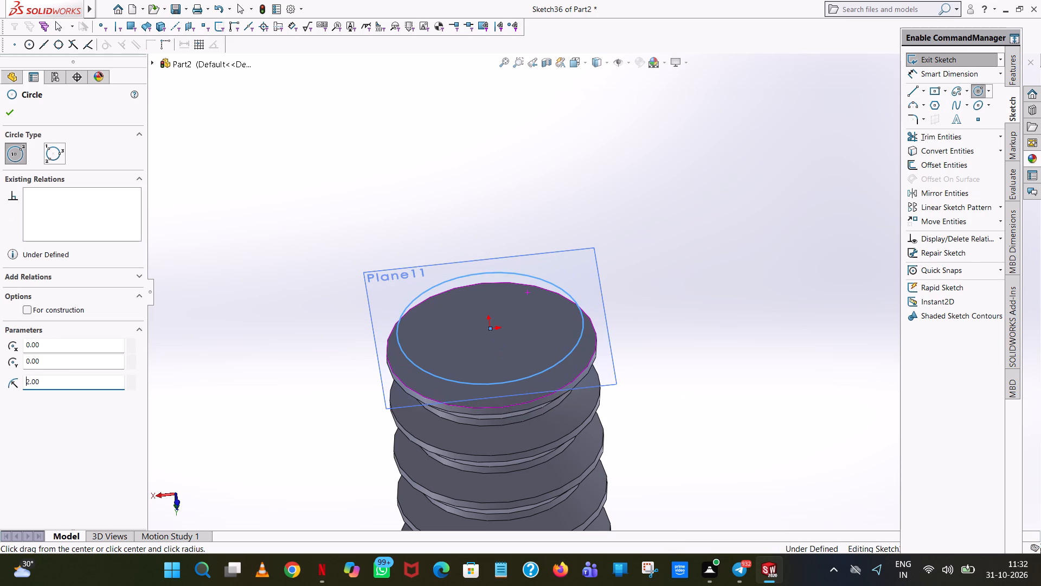
{"action": "left_click", "coordinate": [8, 107]}
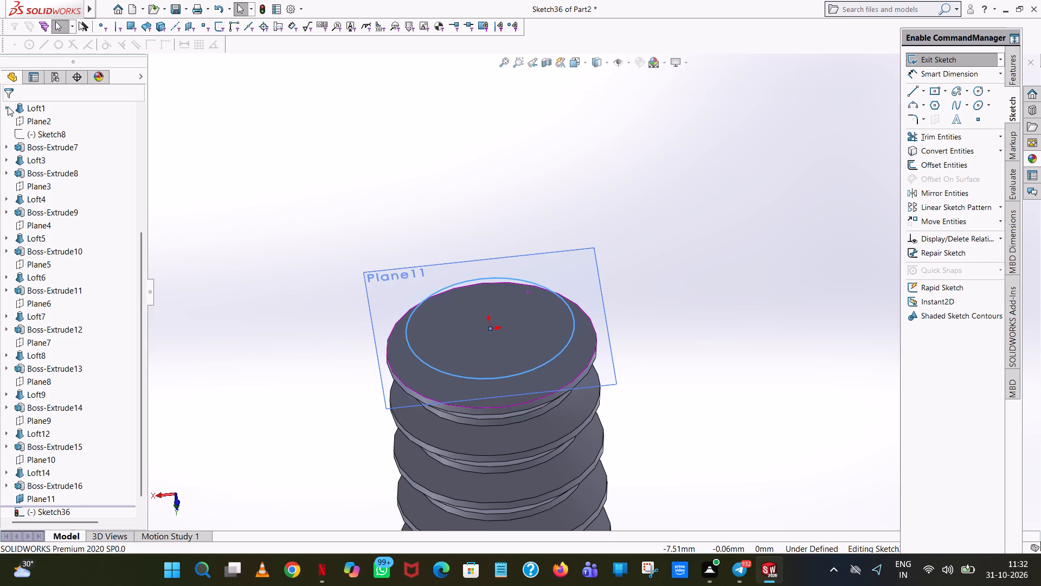
{"action": "left_click", "coordinate": [744, 275]}
{"action": "middle_click_drag", "start_coordinate": [639, 326], "coordinate": [662, 213]}
{"action": "scroll", "coordinate": [639, 326], "scroll_direction": "up", "scroll_amount": 1}
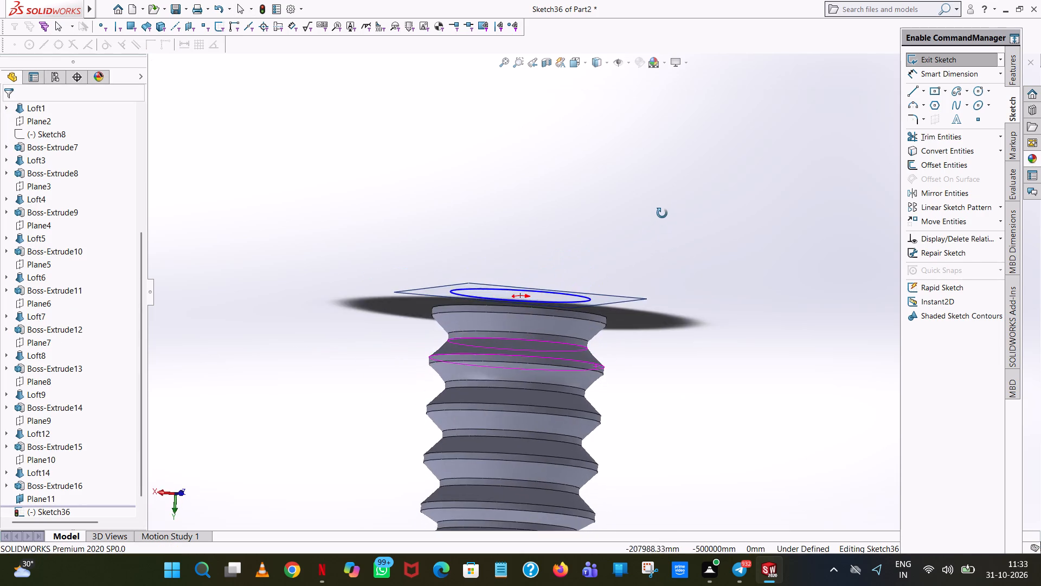
{"action": "middle_click_drag", "start_coordinate": [662, 213], "coordinate": [638, 222]}
{"action": "left_click", "coordinate": [637, 222]}
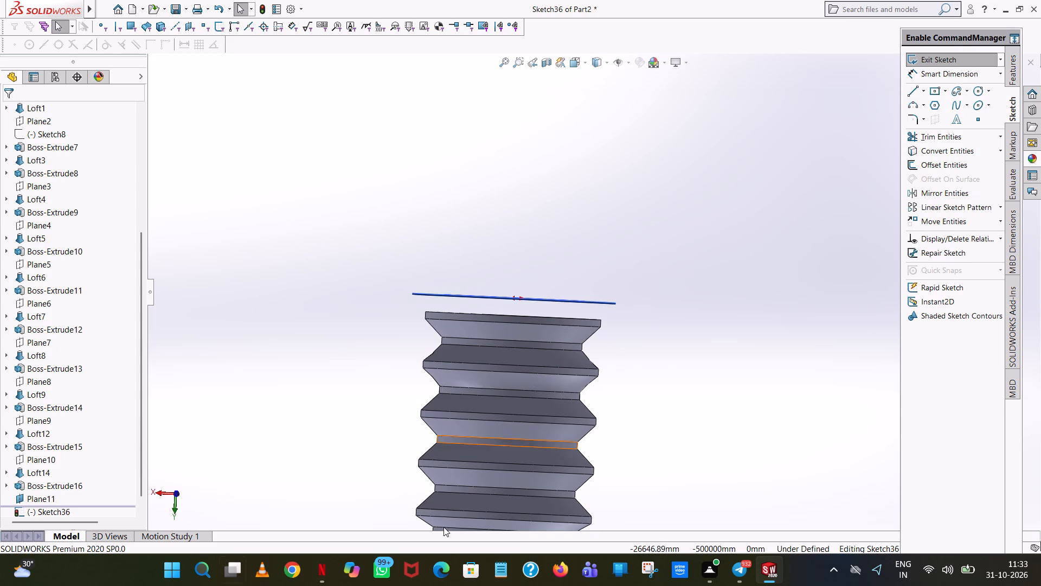
{"action": "left_click", "coordinate": [962, 59]}
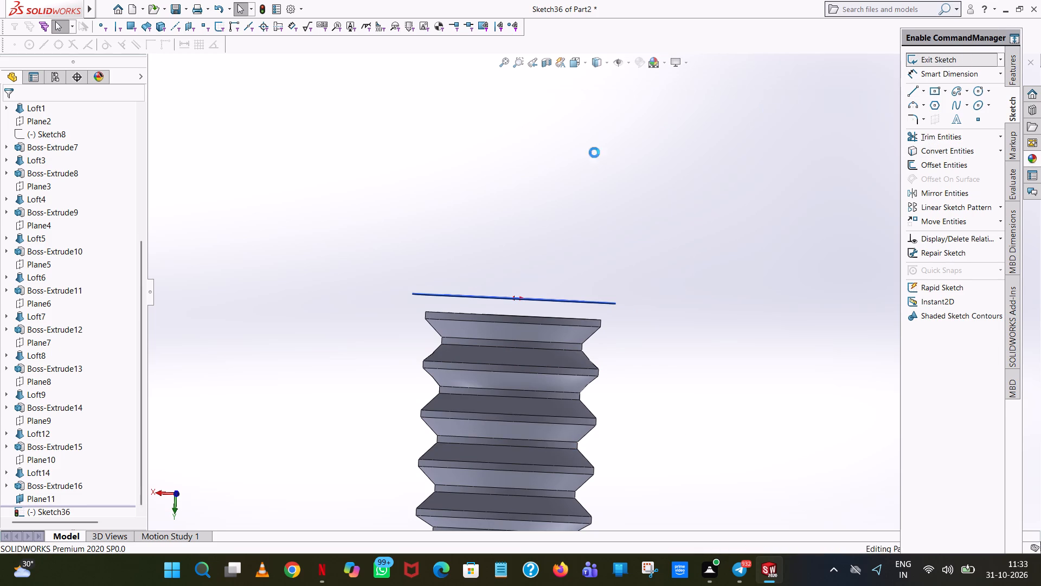
{"action": "left_click", "coordinate": [420, 195]}
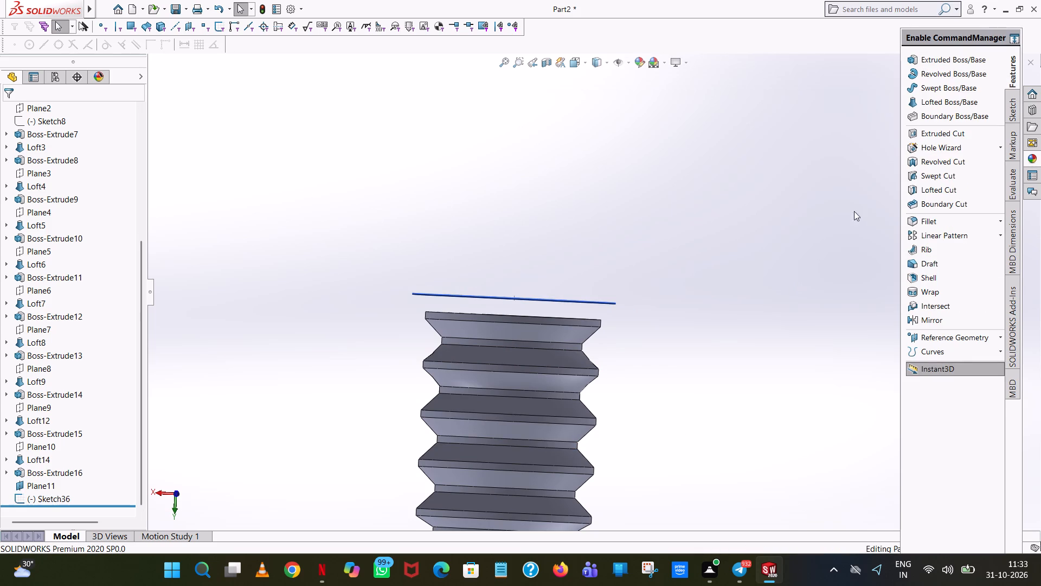
Start a boss extrusion on the thread's end face and sketch an origin-centred circle matching the face's outer edge.
{"action": "middle_click_drag", "start_coordinate": [629, 175], "coordinate": [622, 200]}
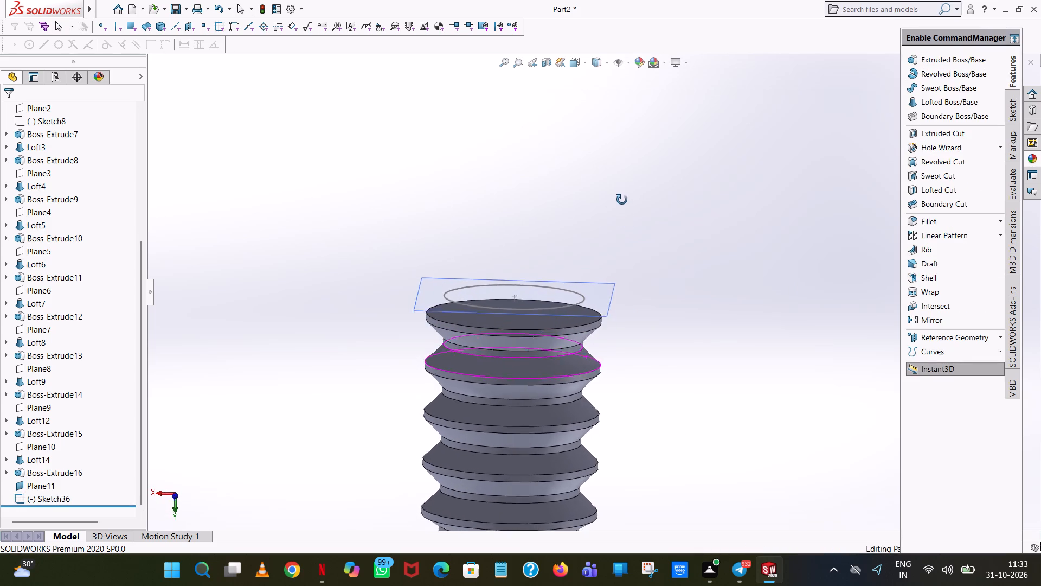
{"action": "middle_click_drag", "start_coordinate": [622, 200], "coordinate": [620, 189]}
{"action": "scroll", "coordinate": [620, 189], "scroll_direction": "up", "scroll_amount": 1}
{"action": "left_click", "coordinate": [991, 61]}
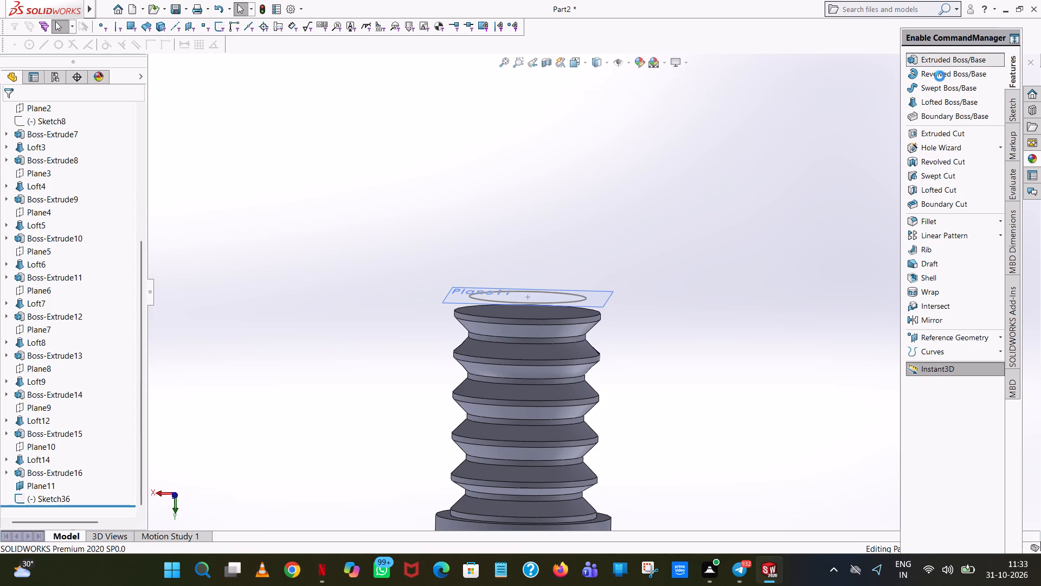
{"action": "scroll", "coordinate": [562, 319], "scroll_direction": "down", "scroll_amount": 4}
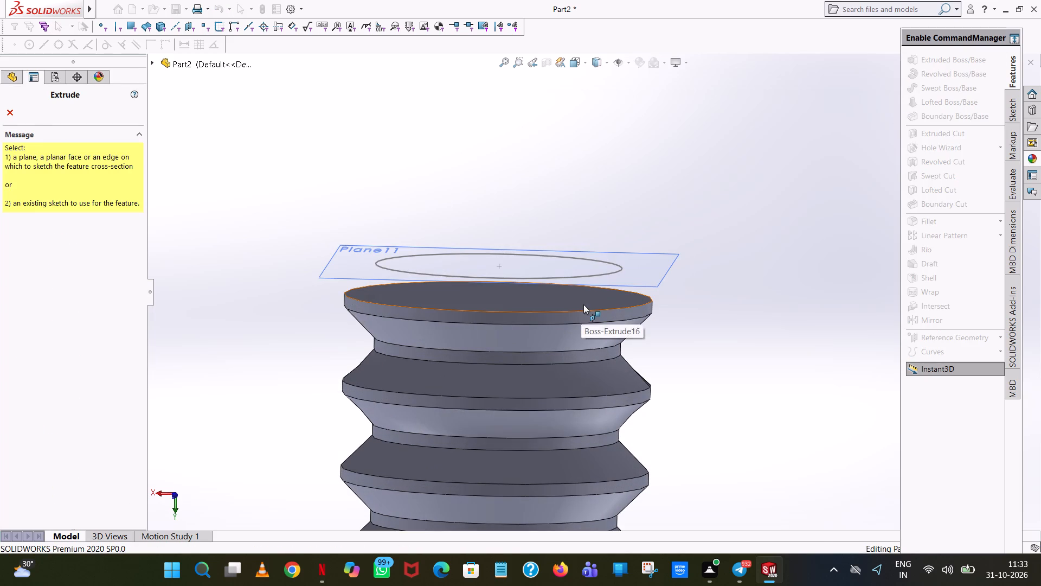
{"action": "left_click", "coordinate": [583, 304]}
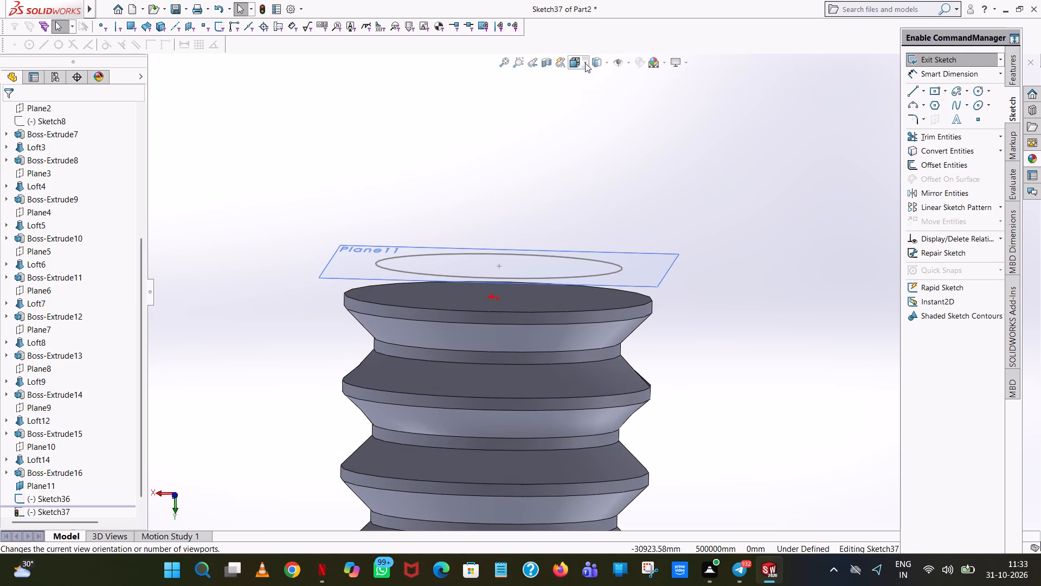
{"action": "left_click", "coordinate": [585, 63]}
{"action": "left_click", "coordinate": [637, 118]}
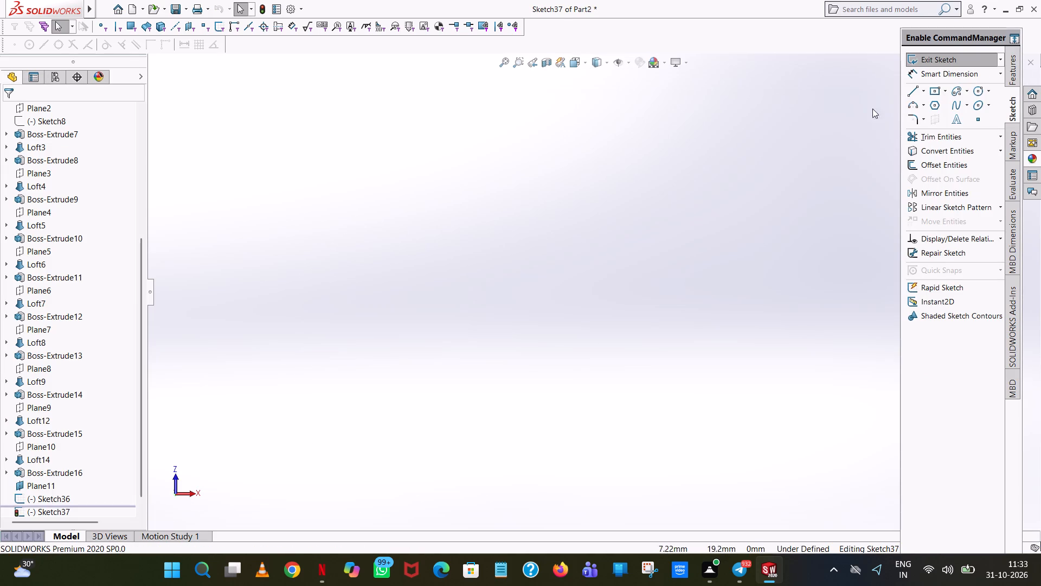
{"action": "left_click", "coordinate": [499, 62]}
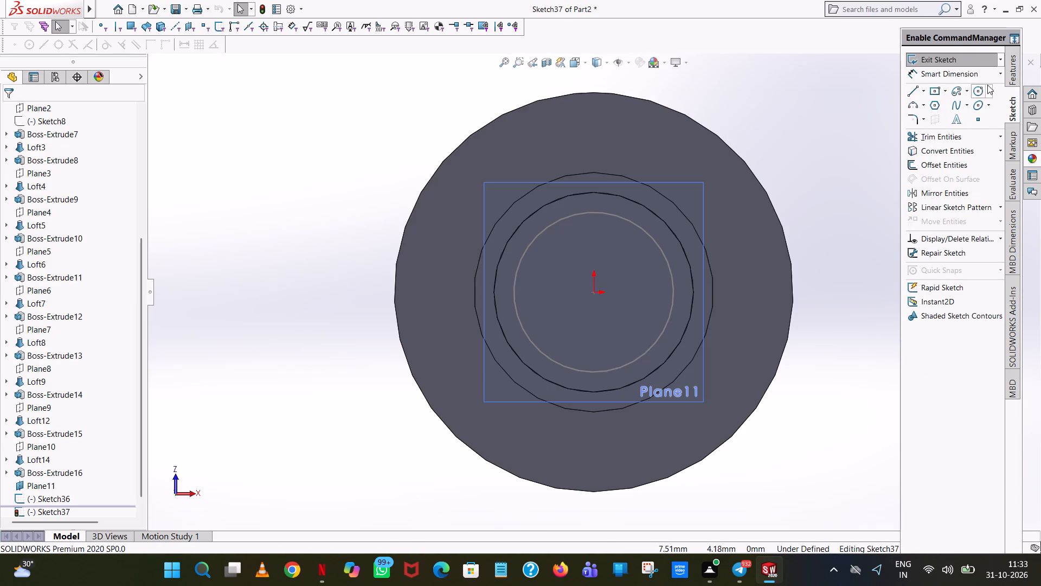
{"action": "left_click", "coordinate": [987, 85]}
{"action": "left_click", "coordinate": [977, 94]}
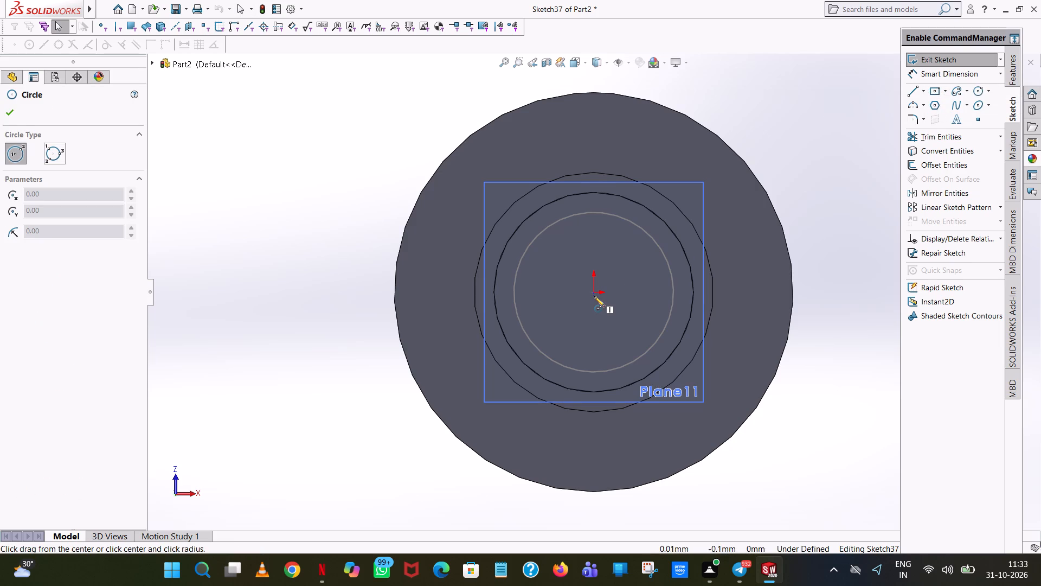
{"action": "left_click", "coordinate": [593, 292]}
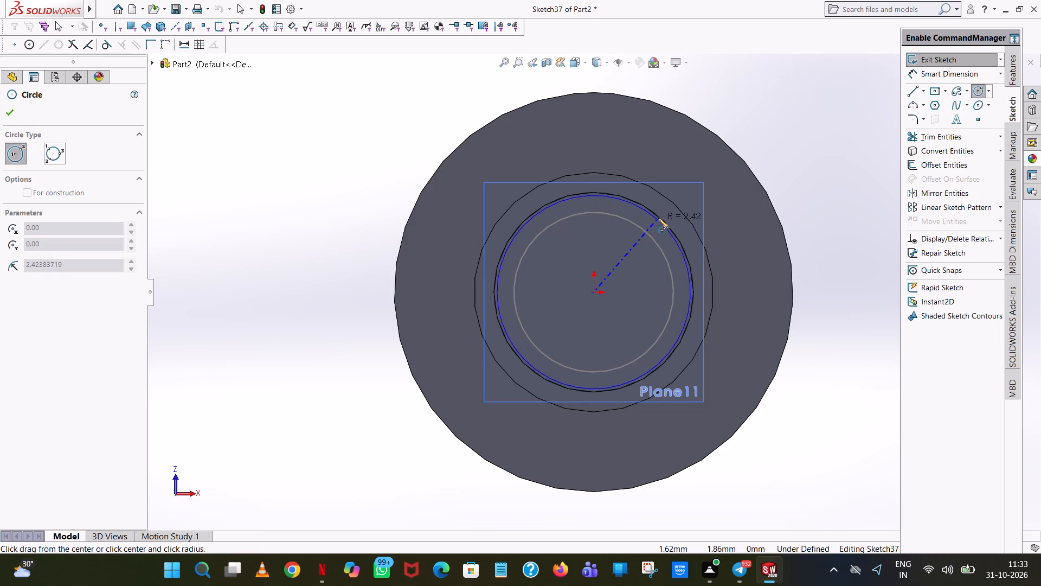
{"action": "left_click", "coordinate": [658, 218]}
{"action": "right_click", "coordinate": [658, 218]}
{"action": "left_click", "coordinate": [683, 223]}
Examine the whole bolt and its threaded end from several angles with the new end-face circle in place.
{"action": "middle_click_drag", "start_coordinate": [868, 271], "coordinate": [854, 239]}
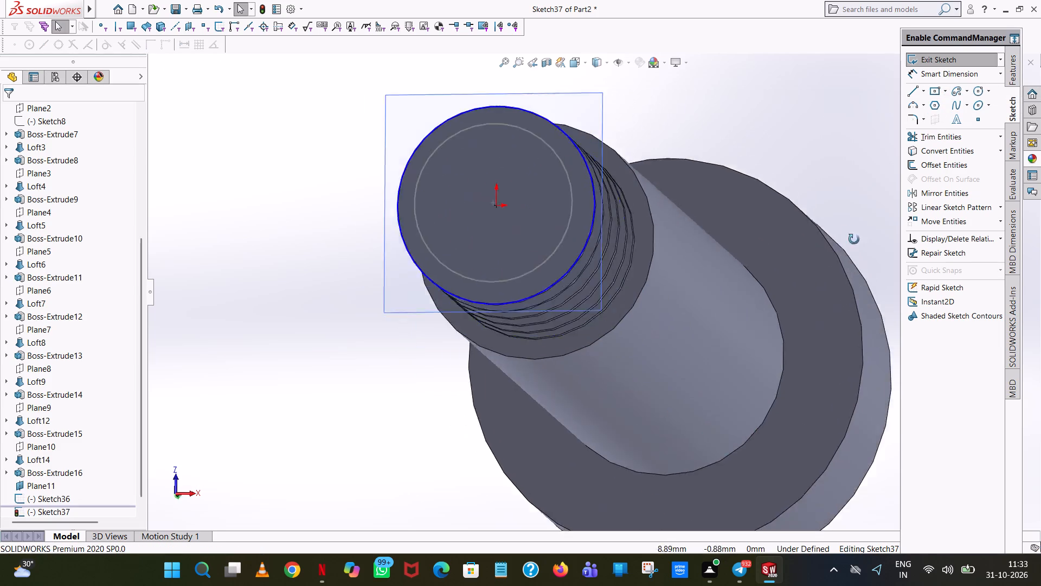
{"action": "middle_click_drag", "start_coordinate": [854, 239], "coordinate": [852, 227]}
{"action": "scroll", "coordinate": [852, 228], "scroll_direction": "up", "scroll_amount": 1}
{"action": "scroll", "coordinate": [560, 176], "scroll_direction": "up", "scroll_amount": 5}
{"action": "middle_click_drag", "start_coordinate": [563, 173], "coordinate": [649, 23]}
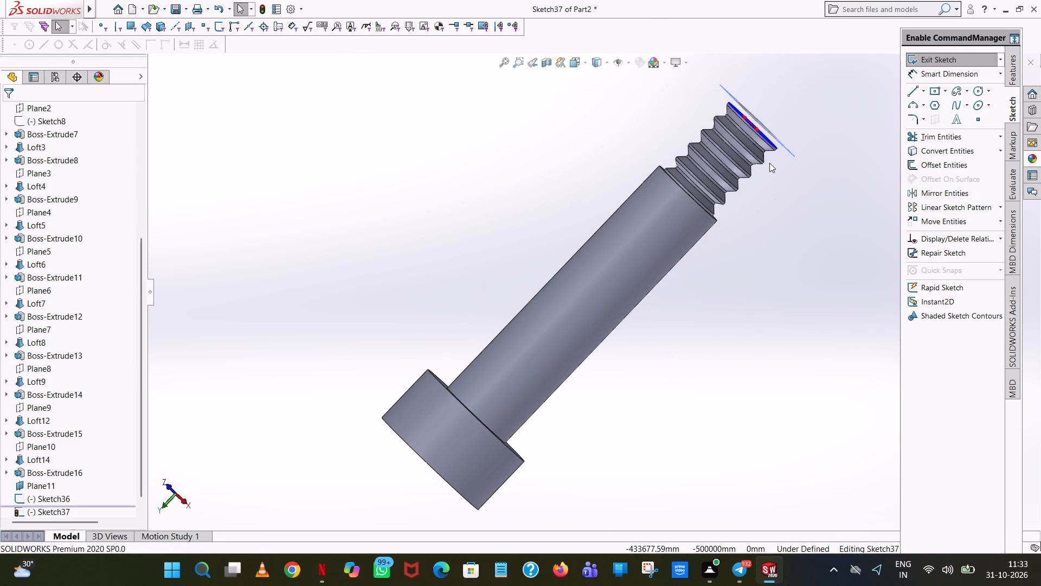
{"action": "scroll", "coordinate": [769, 162], "scroll_direction": "up", "scroll_amount": 3}
{"action": "middle_click_drag", "start_coordinate": [769, 161], "coordinate": [787, 160]}
{"action": "scroll", "coordinate": [787, 159], "scroll_direction": "up", "scroll_amount": 1}
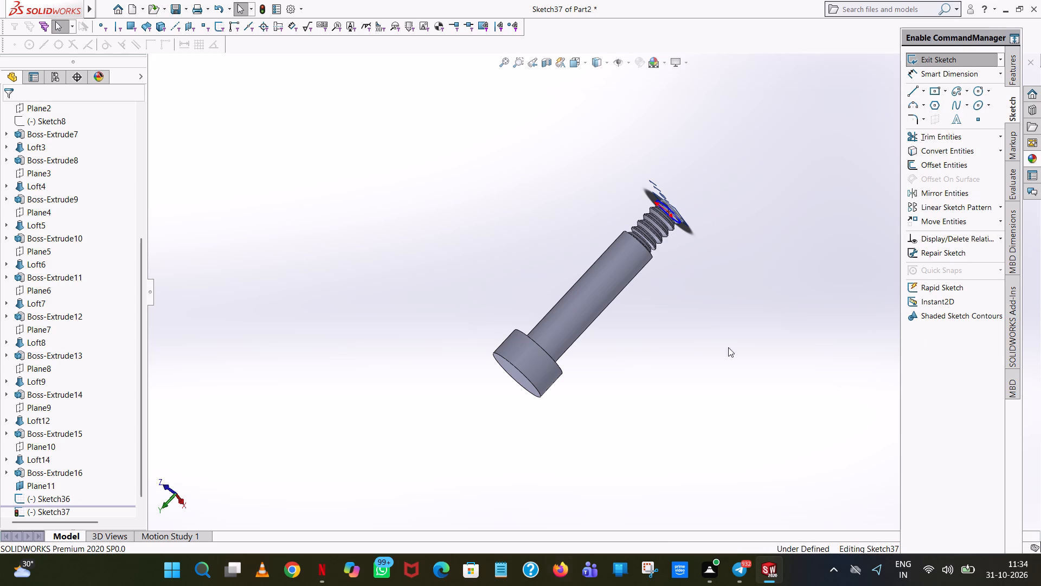
{"action": "middle_click_drag", "start_coordinate": [710, 277], "coordinate": [612, 195]}
{"action": "scroll", "coordinate": [719, 226], "scroll_direction": "down", "scroll_amount": 8}
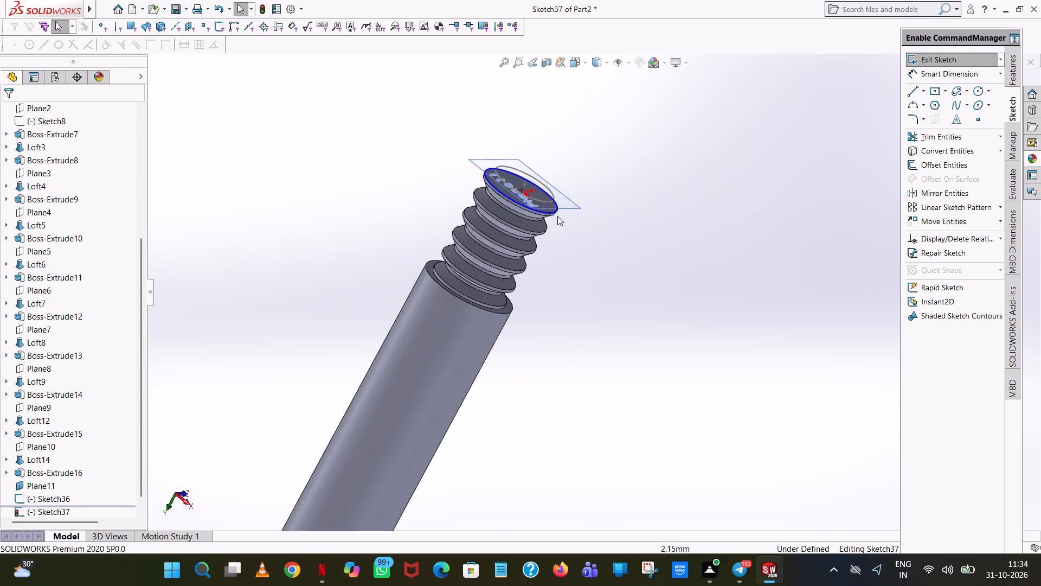
{"action": "scroll", "coordinate": [535, 213], "scroll_direction": "down", "scroll_amount": 1}
{"action": "middle_click_drag", "start_coordinate": [535, 213], "coordinate": [689, 287]}
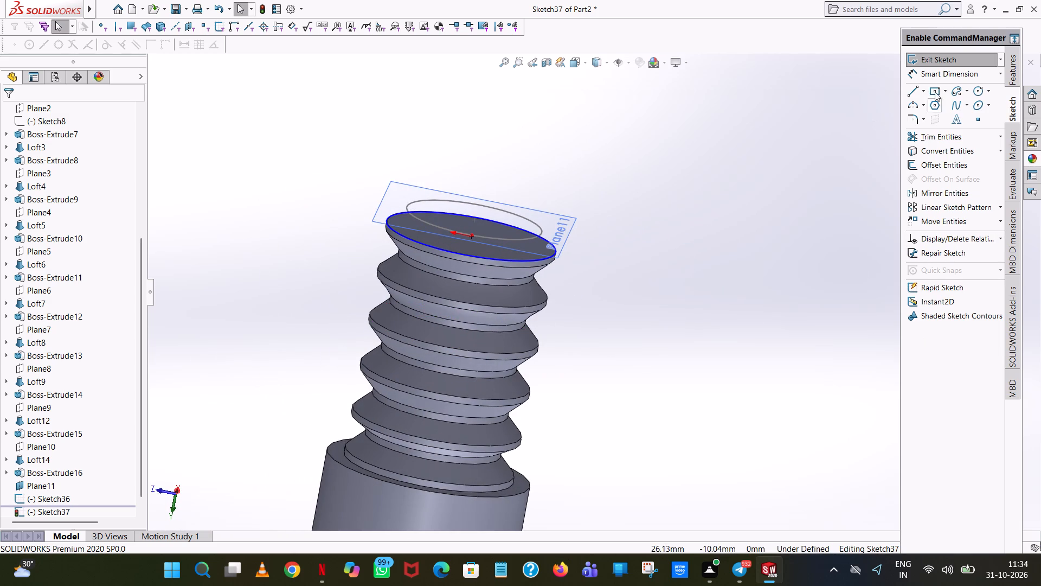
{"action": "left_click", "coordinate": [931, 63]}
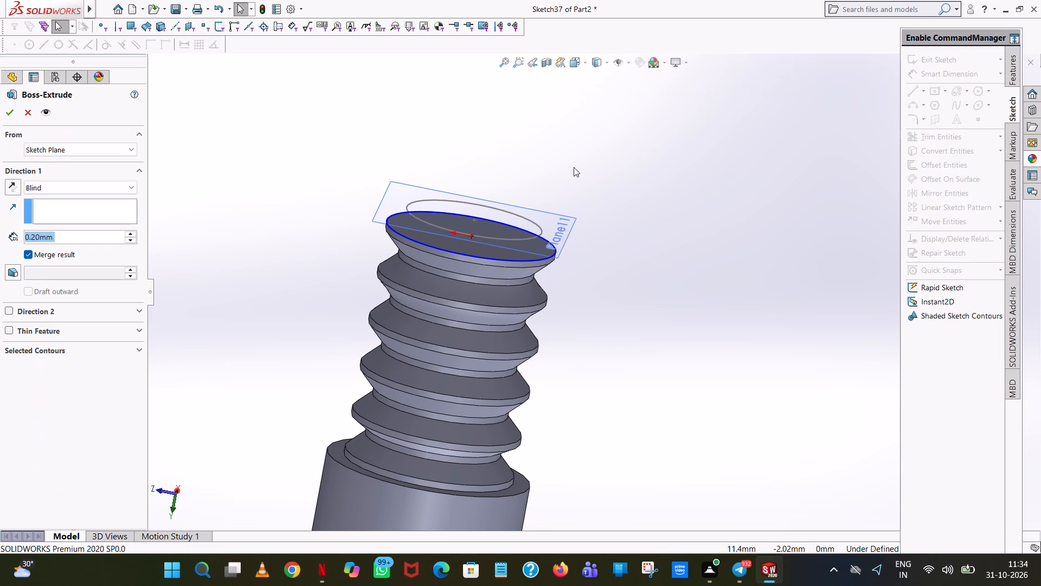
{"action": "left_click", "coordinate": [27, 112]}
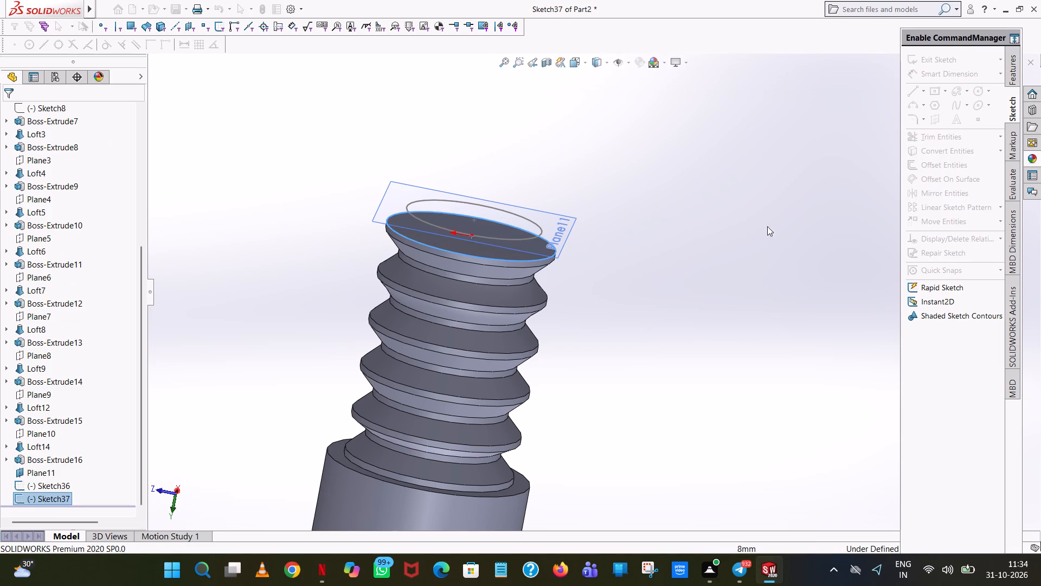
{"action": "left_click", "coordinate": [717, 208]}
Finish the end-face sketch and loft from its circle to the 2 mm radius circle on the offset plane, merged with the bolt.
{"action": "scroll", "coordinate": [442, 298], "scroll_direction": "up", "scroll_amount": 1}
{"action": "middle_click_drag", "start_coordinate": [442, 297], "coordinate": [511, 270]}
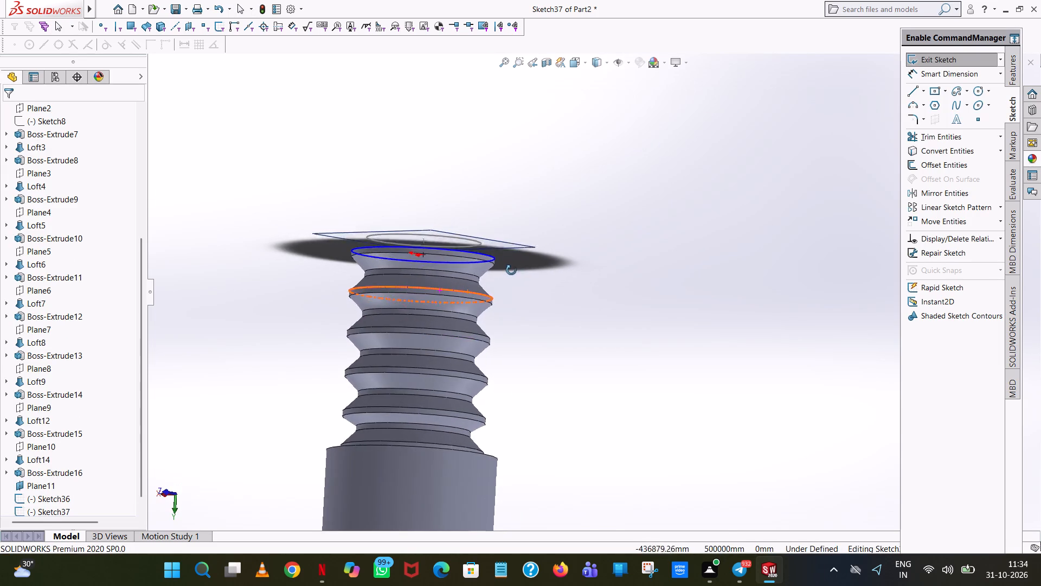
{"action": "middle_click_drag", "start_coordinate": [511, 270], "coordinate": [506, 275]}
{"action": "middle_click_drag", "start_coordinate": [489, 263], "coordinate": [493, 285]}
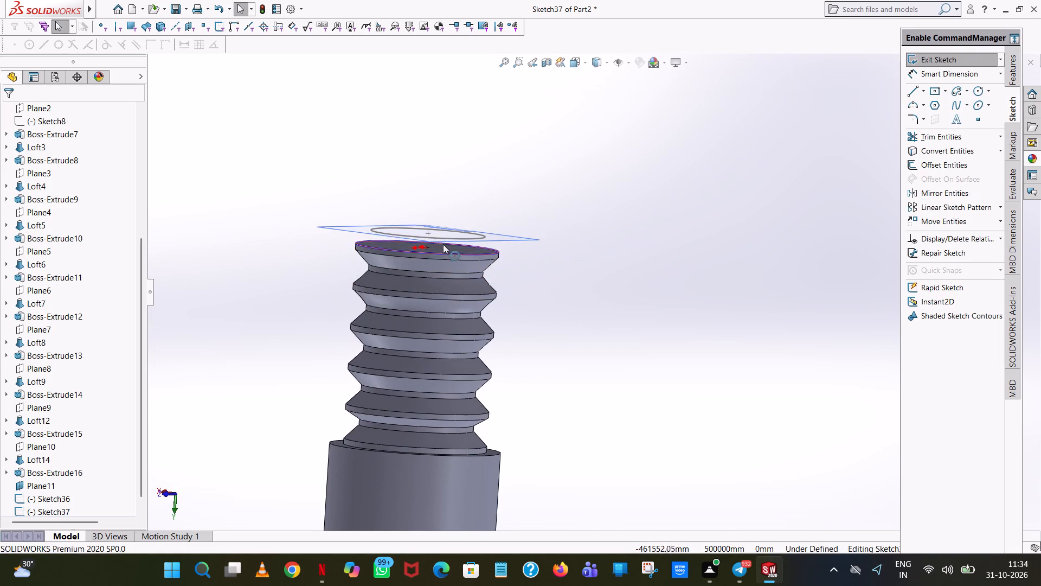
{"action": "left_click", "coordinate": [952, 65]}
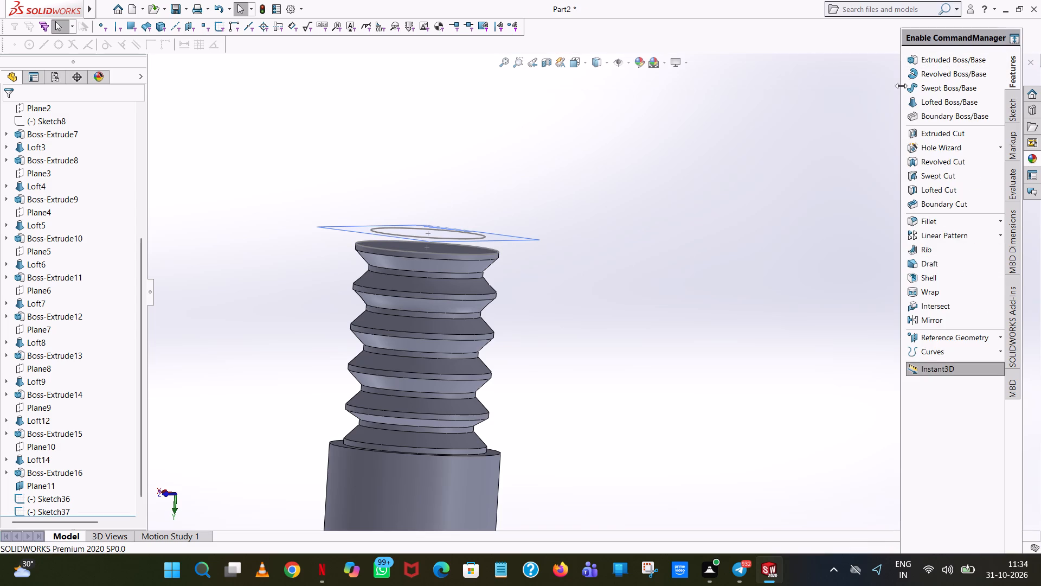
{"action": "left_click", "coordinate": [933, 99]}
{"action": "scroll", "coordinate": [442, 260], "scroll_direction": "down", "scroll_amount": 3}
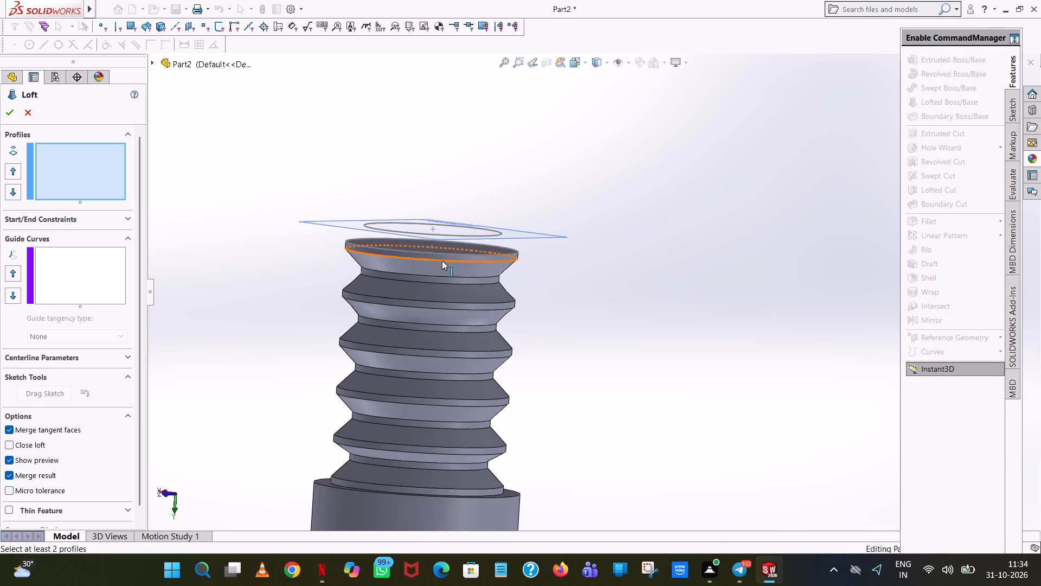
{"action": "scroll", "coordinate": [442, 260], "scroll_direction": "down", "scroll_amount": 4}
{"action": "left_click", "coordinate": [521, 252]}
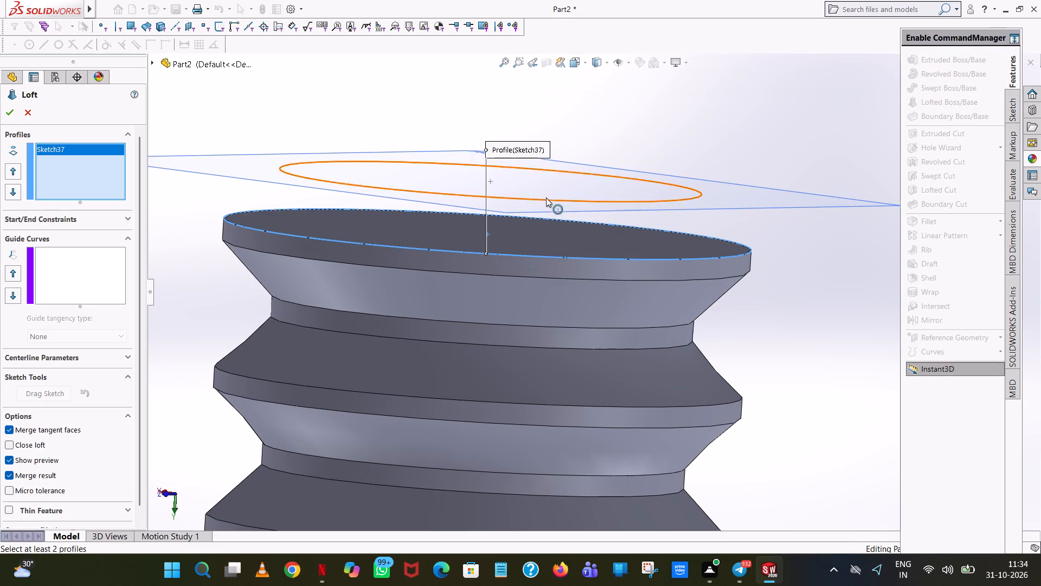
{"action": "left_click", "coordinate": [548, 199]}
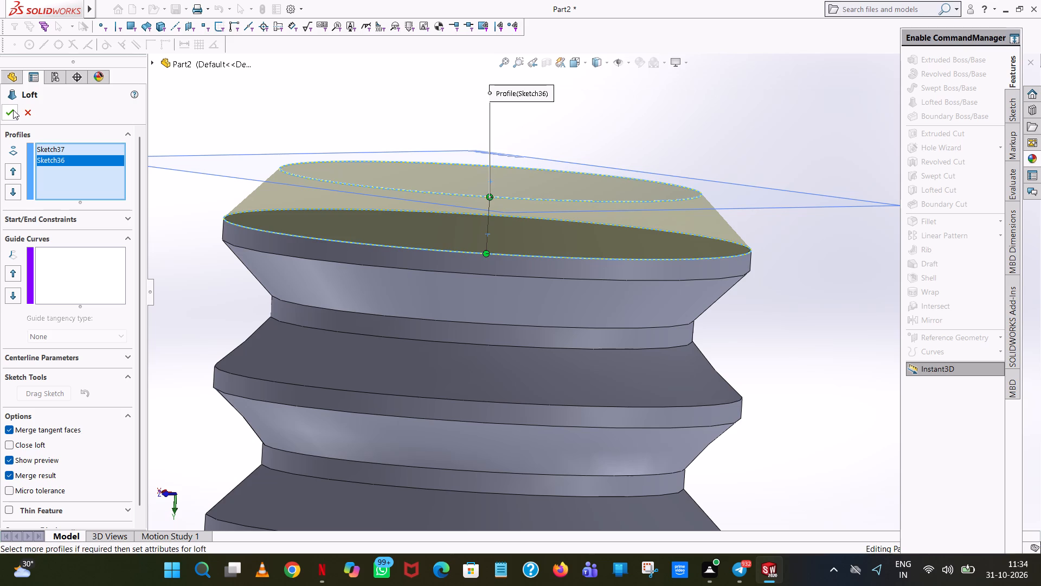
{"action": "left_click", "coordinate": [13, 110]}
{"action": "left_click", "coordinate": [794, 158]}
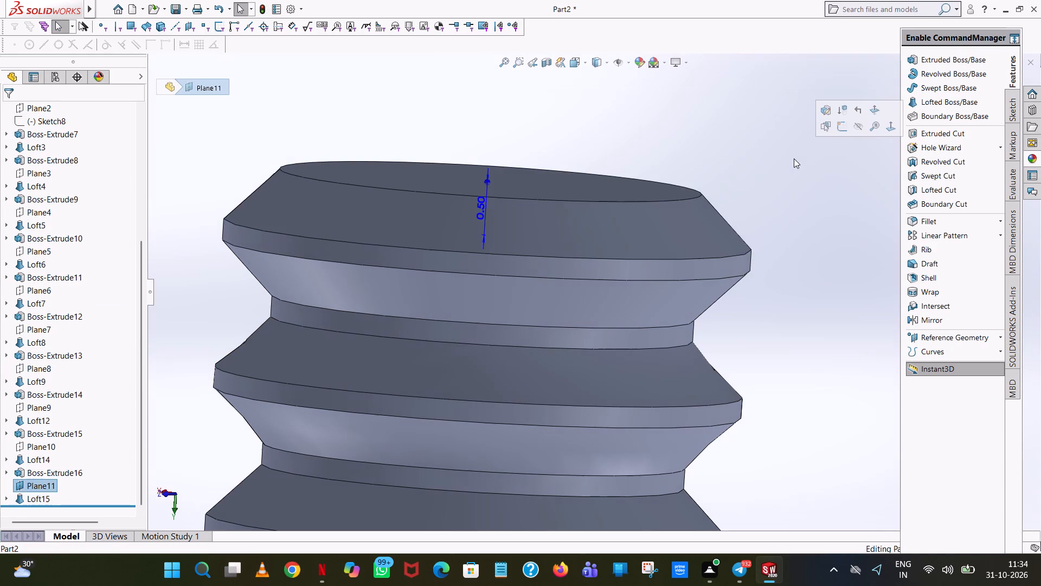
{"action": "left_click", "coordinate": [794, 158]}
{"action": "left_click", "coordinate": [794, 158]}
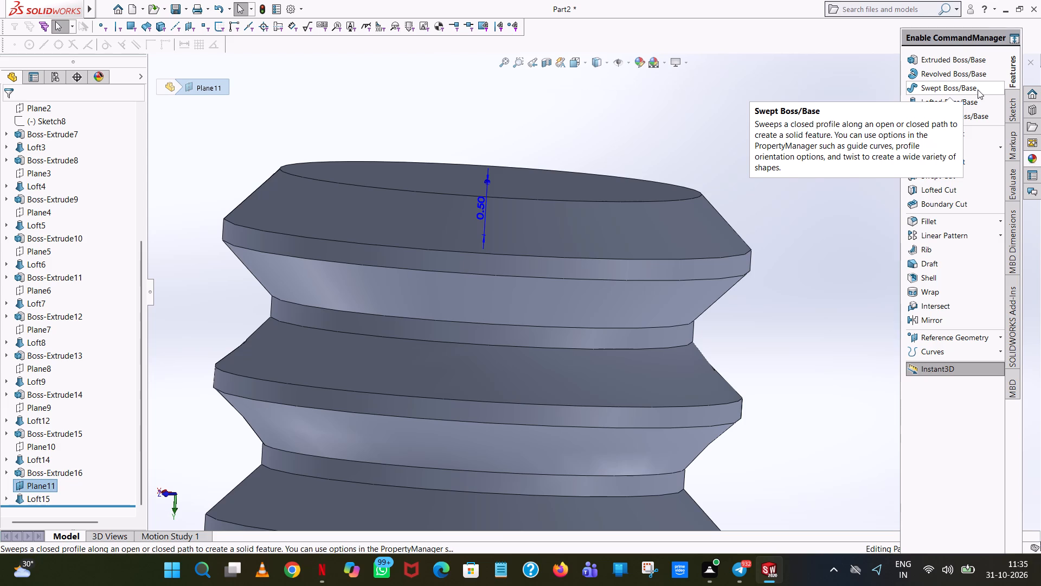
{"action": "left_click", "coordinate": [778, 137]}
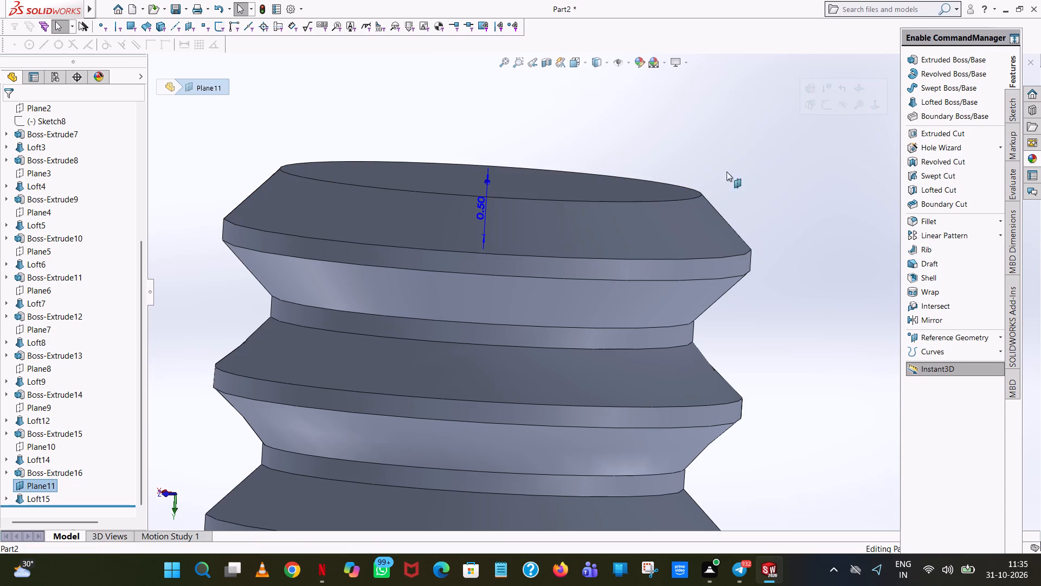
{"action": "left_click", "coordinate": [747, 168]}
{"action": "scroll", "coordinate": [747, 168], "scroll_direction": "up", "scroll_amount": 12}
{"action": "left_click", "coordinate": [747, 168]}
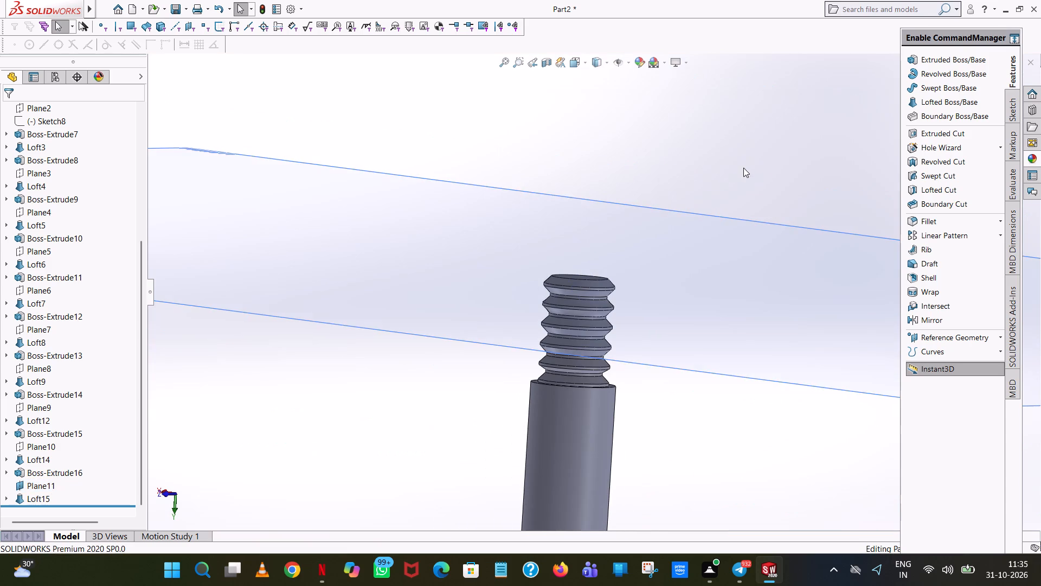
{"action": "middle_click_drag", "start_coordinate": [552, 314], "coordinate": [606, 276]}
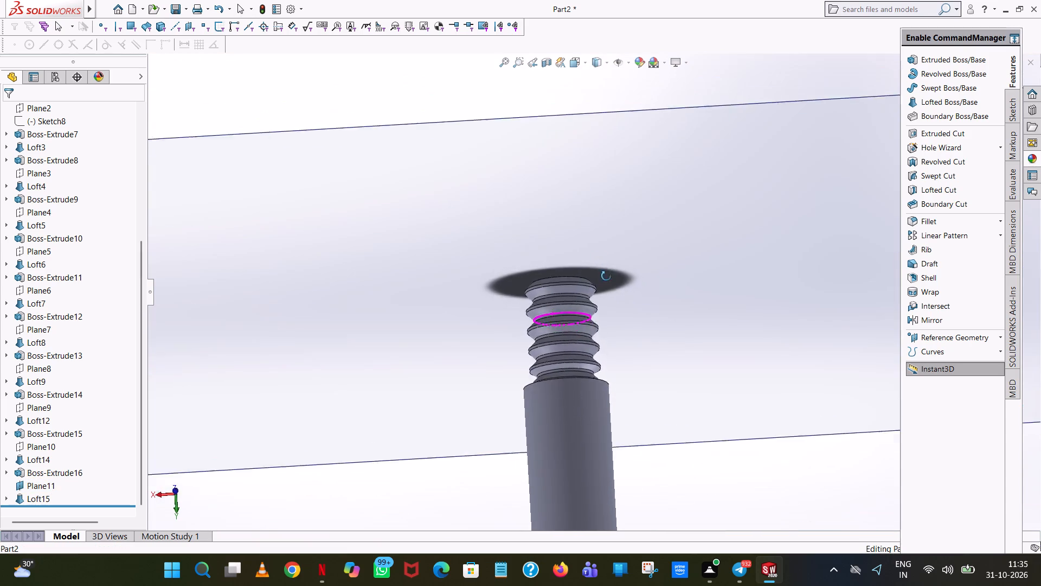
Hide the offset plane used for the latest loft at the thread's end.
{"action": "middle_click_drag", "start_coordinate": [606, 276], "coordinate": [596, 314]}
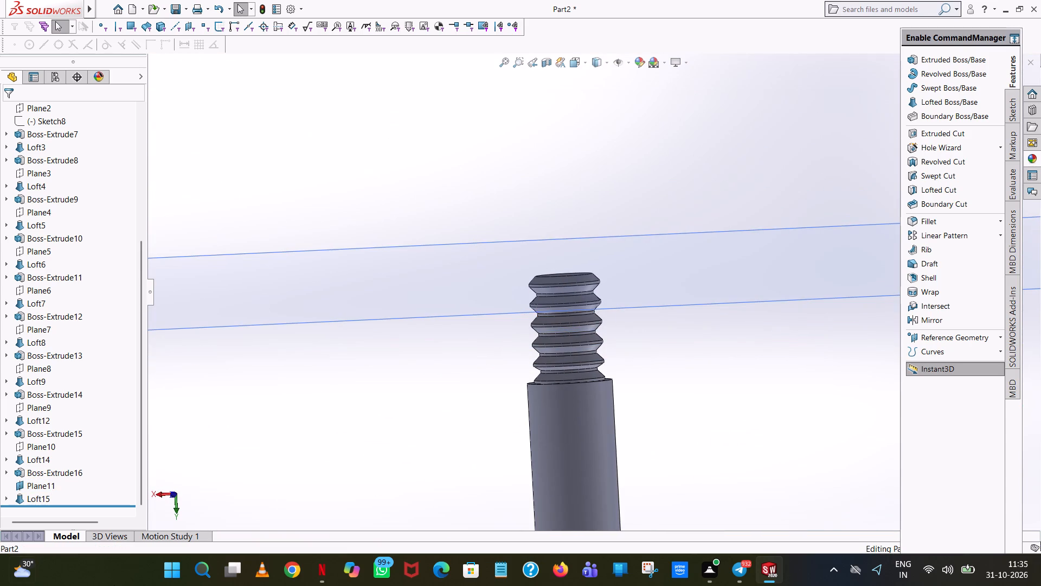
{"action": "right_click", "coordinate": [46, 485]}
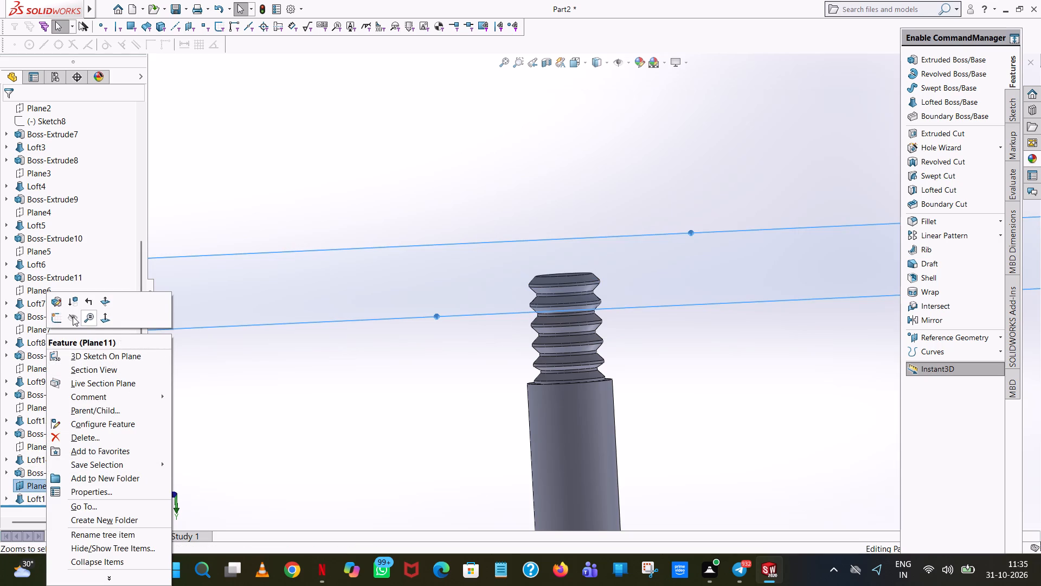
{"action": "left_click", "coordinate": [72, 315]}
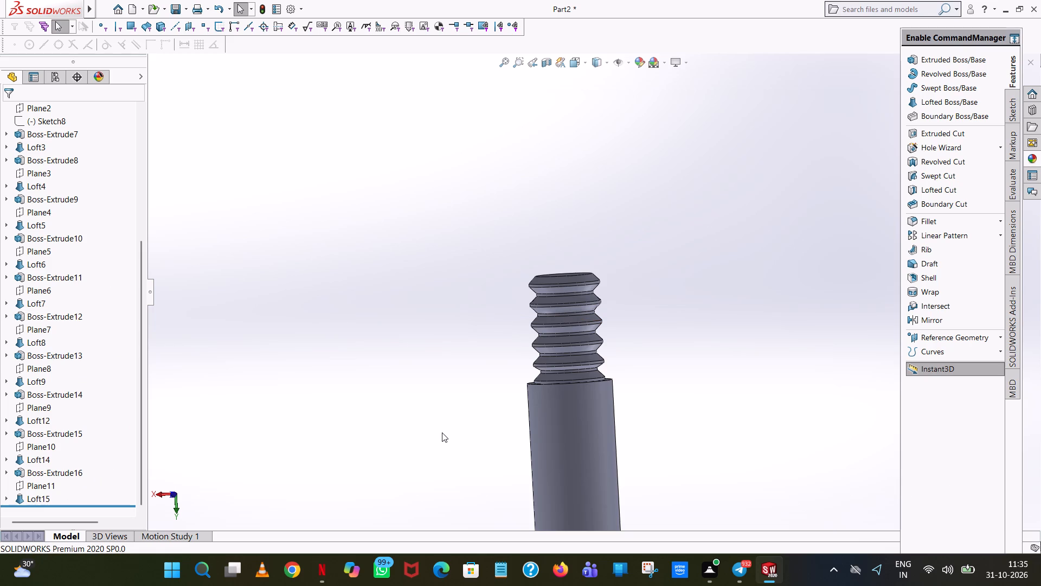
Start a boss extrusion on the thread's end face and sketch an origin-centred circle of 2 mm radius along its outer edge.
{"action": "scroll", "coordinate": [595, 384], "scroll_direction": "down", "scroll_amount": 6}
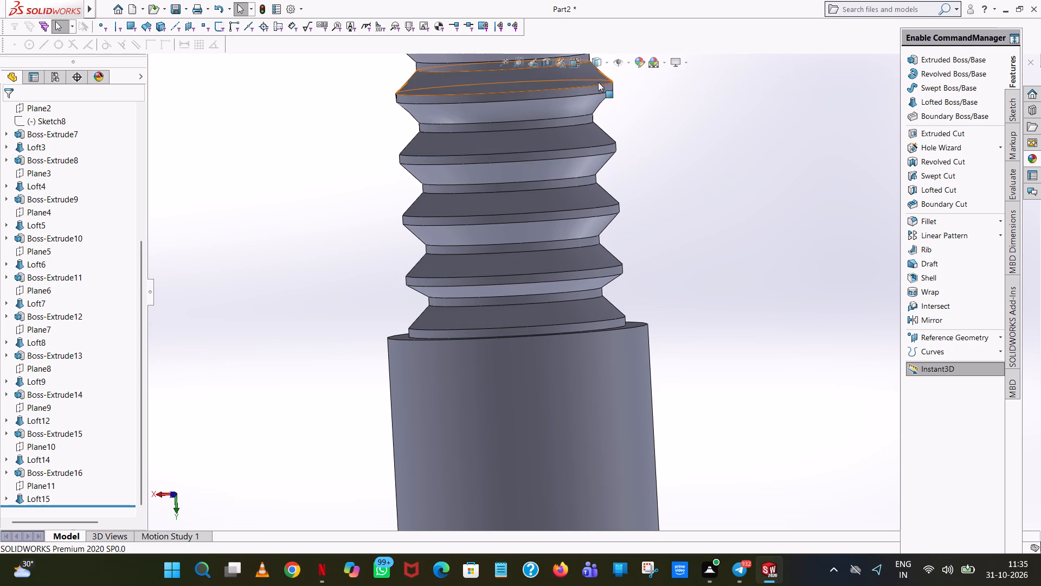
{"action": "scroll", "coordinate": [580, 95], "scroll_direction": "up", "scroll_amount": 2}
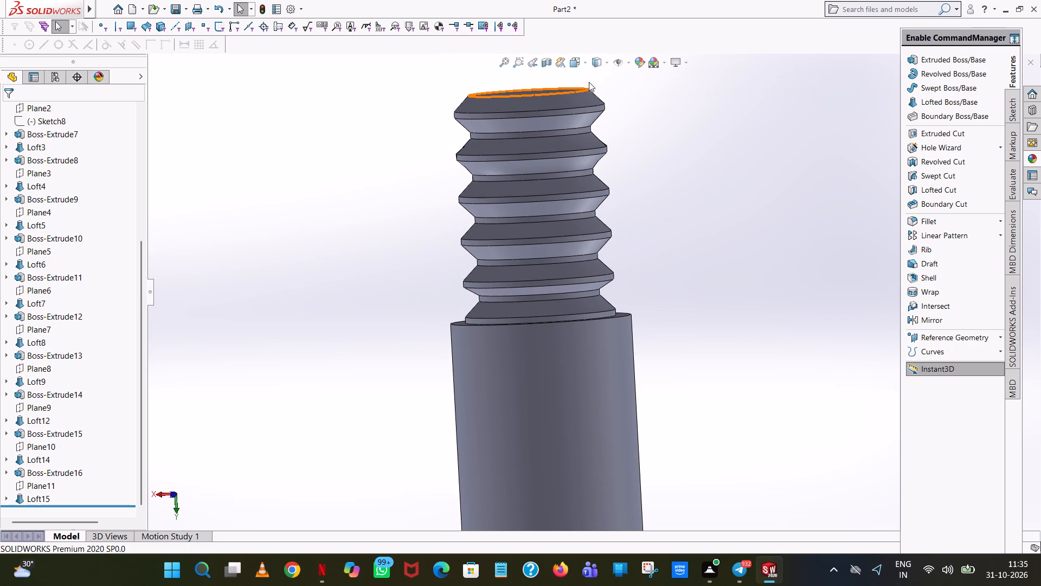
{"action": "left_click", "coordinate": [960, 61]}
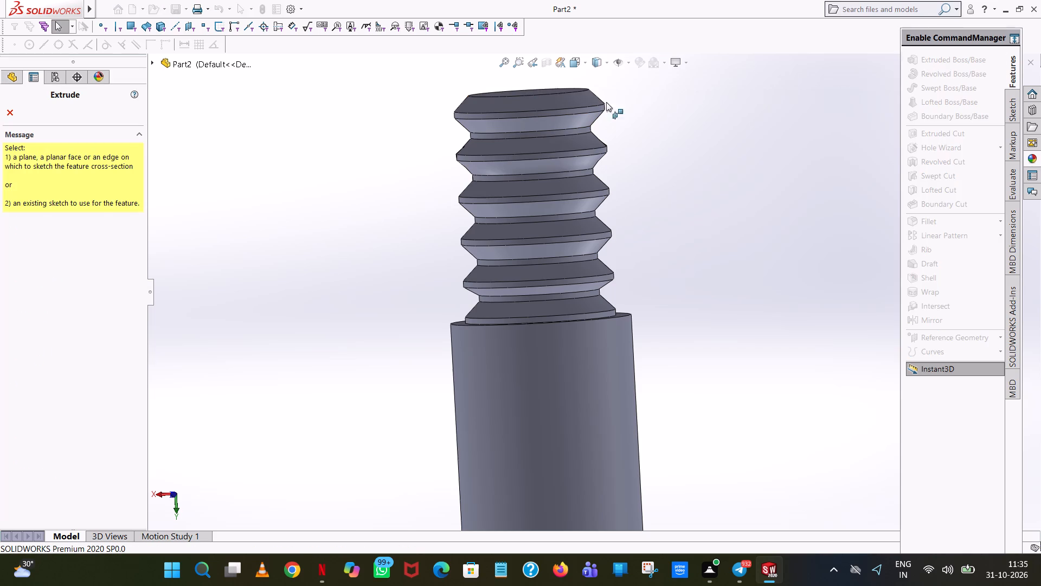
{"action": "left_click", "coordinate": [567, 92]}
{"action": "middle_click_drag", "start_coordinate": [567, 92], "coordinate": [579, 234]}
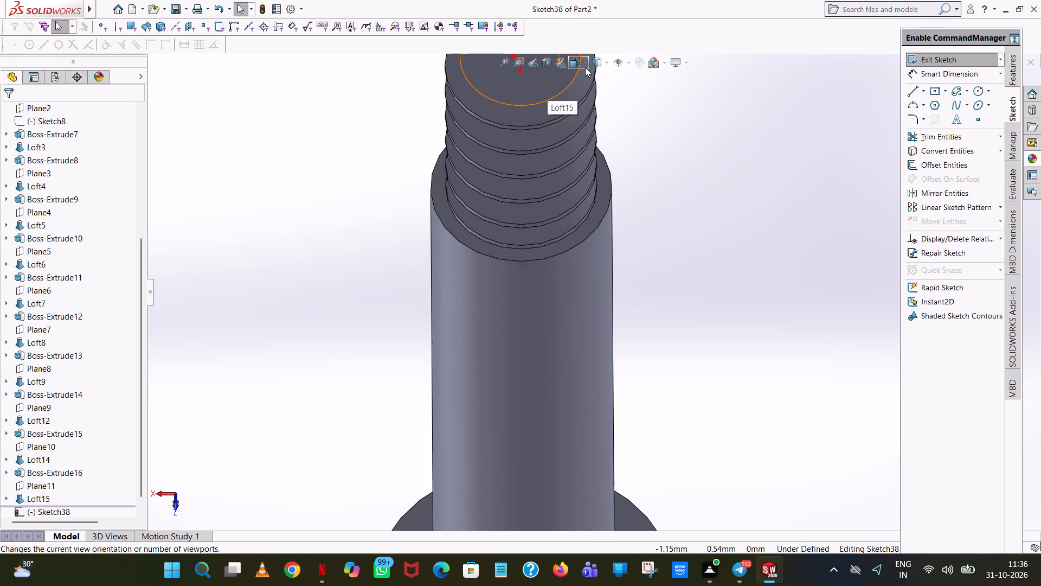
{"action": "left_click", "coordinate": [587, 63]}
{"action": "left_click", "coordinate": [637, 117]}
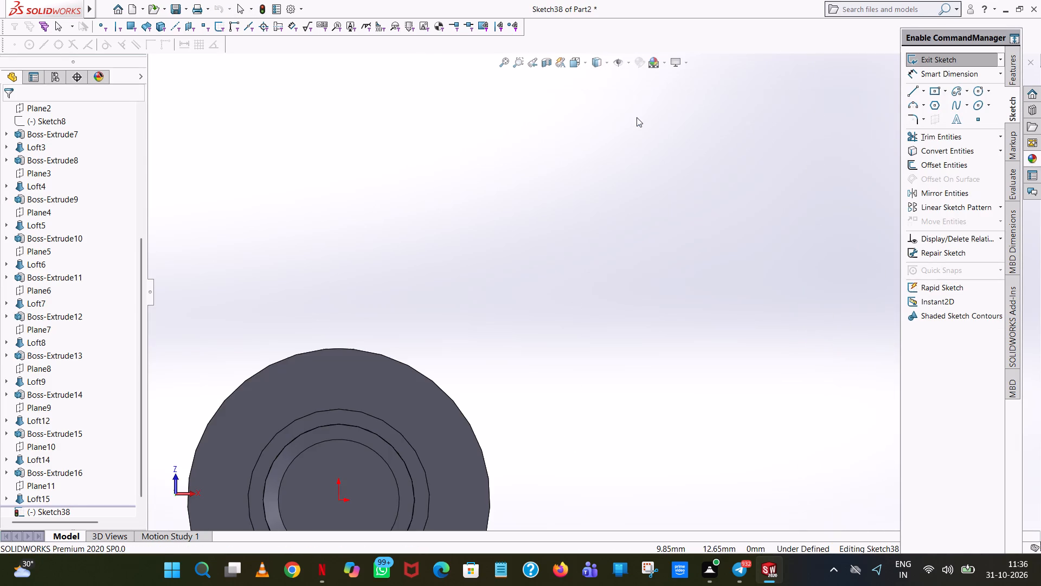
{"action": "scroll", "coordinate": [330, 493], "scroll_direction": "up", "scroll_amount": 3}
{"action": "scroll", "coordinate": [448, 410], "scroll_direction": "down", "scroll_amount": 4}
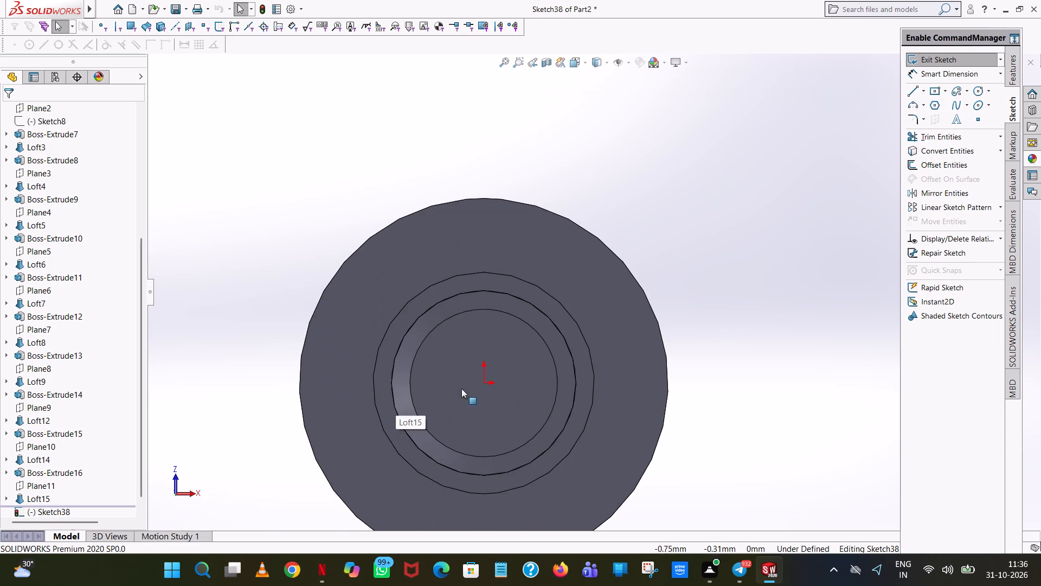
{"action": "left_click", "coordinate": [981, 88]}
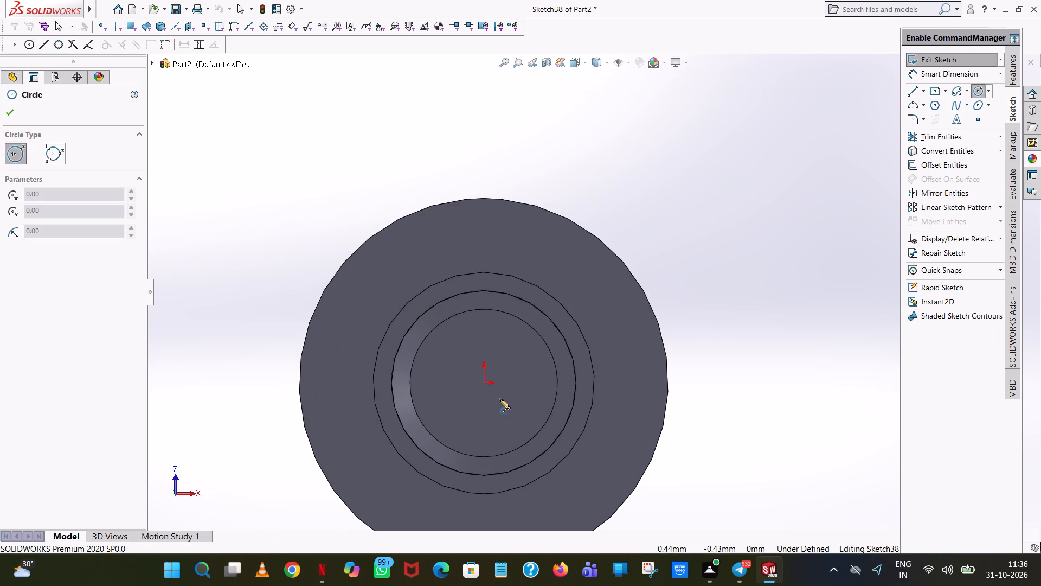
{"action": "scroll", "coordinate": [500, 399], "scroll_direction": "down", "scroll_amount": 4}
{"action": "left_click", "coordinate": [490, 336]}
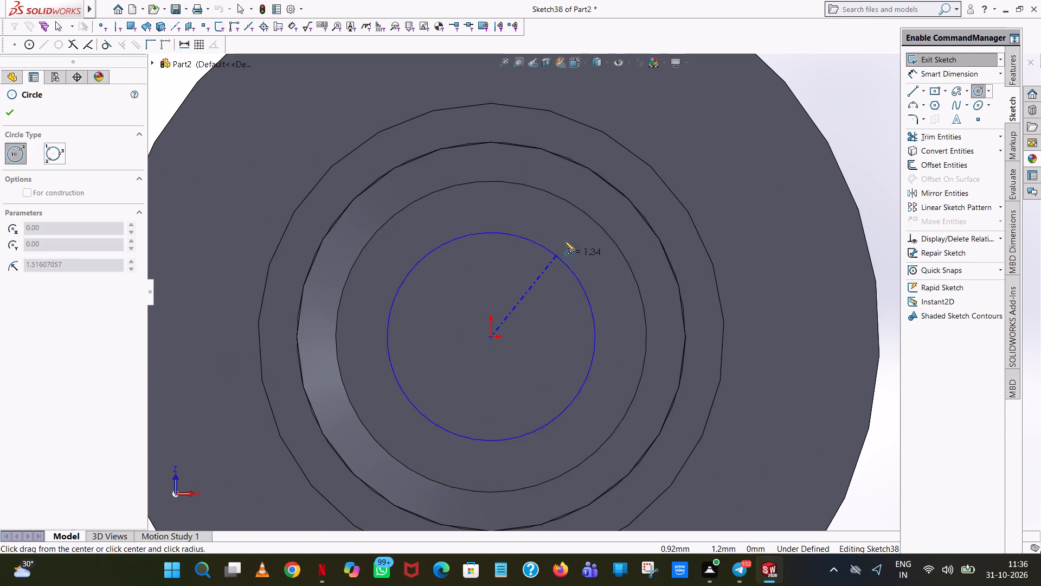
{"action": "left_click", "coordinate": [590, 218]}
{"action": "right_click", "coordinate": [590, 218]}
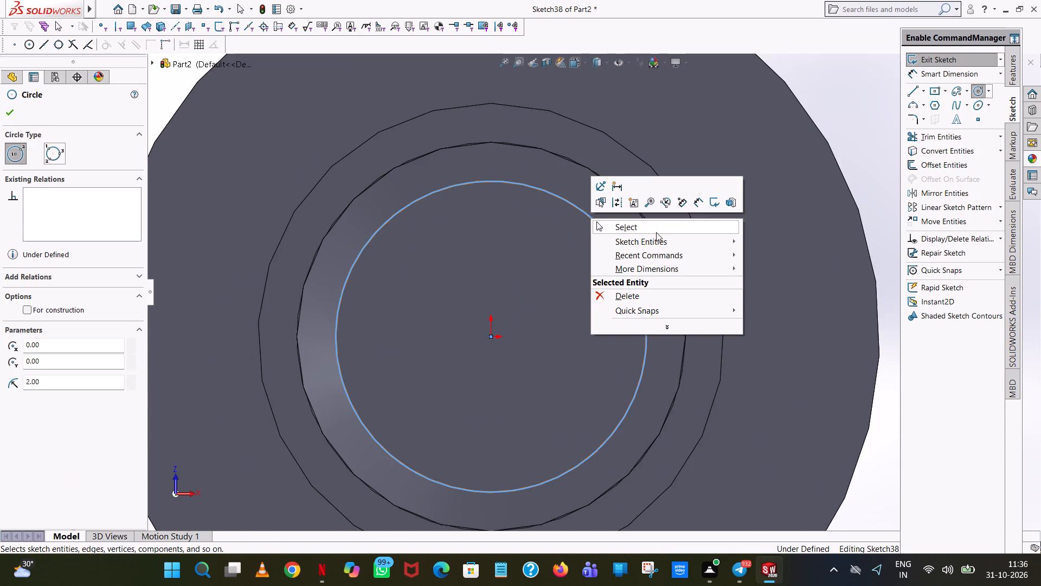
{"action": "left_click", "coordinate": [656, 232]}
Cancel the boss extrusion and finish the end-face circle sketch without extruding it.
{"action": "scroll", "coordinate": [649, 257], "scroll_direction": "up", "scroll_amount": 6}
{"action": "middle_click_drag", "start_coordinate": [692, 343], "coordinate": [700, 190]}
{"action": "scroll", "coordinate": [692, 337], "scroll_direction": "up", "scroll_amount": 1}
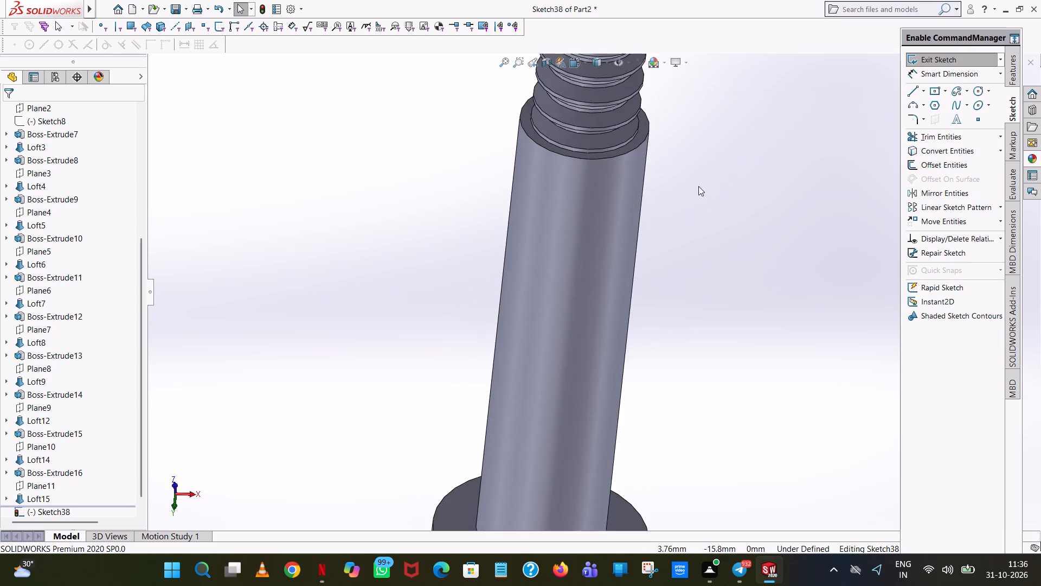
{"action": "scroll", "coordinate": [613, 115], "scroll_direction": "up", "scroll_amount": 4}
{"action": "middle_click_drag", "start_coordinate": [613, 154], "coordinate": [630, 86]}
{"action": "scroll", "coordinate": [629, 87], "scroll_direction": "up", "scroll_amount": 1}
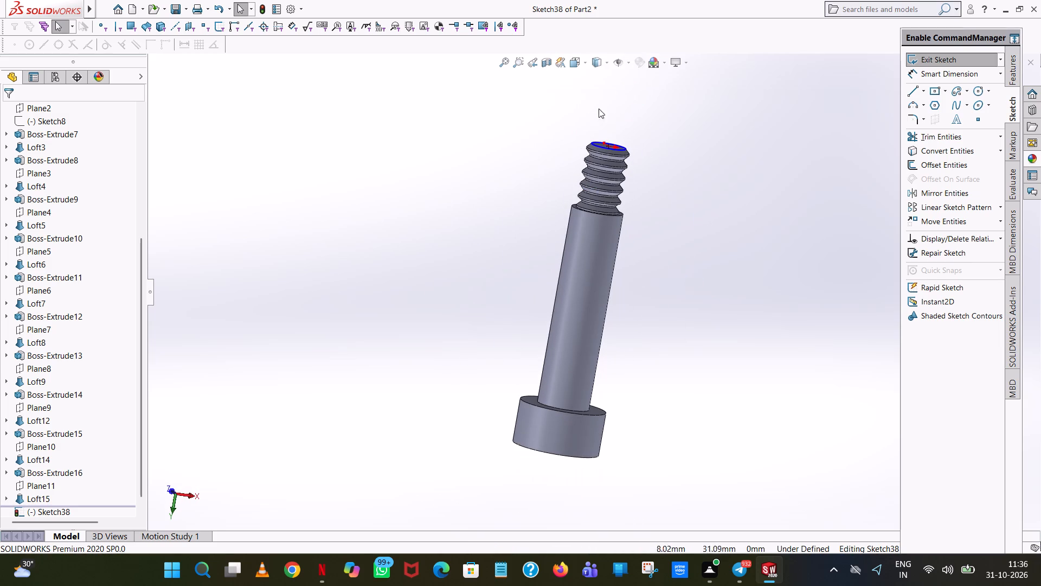
{"action": "scroll", "coordinate": [589, 154], "scroll_direction": "down", "scroll_amount": 8}
{"action": "middle_click_drag", "start_coordinate": [799, 243], "coordinate": [785, 212]}
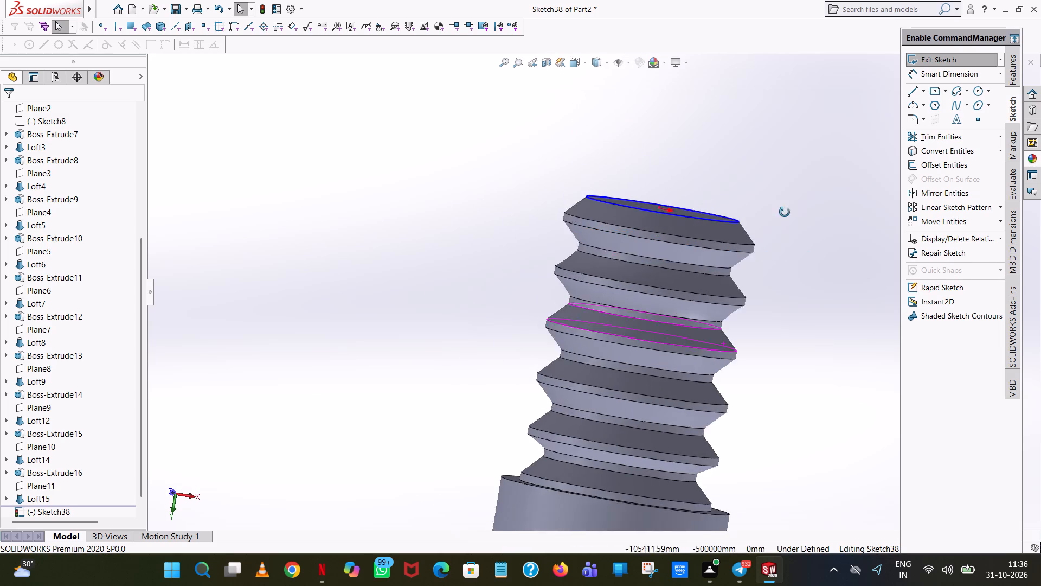
{"action": "middle_click_drag", "start_coordinate": [785, 212], "coordinate": [826, 266]}
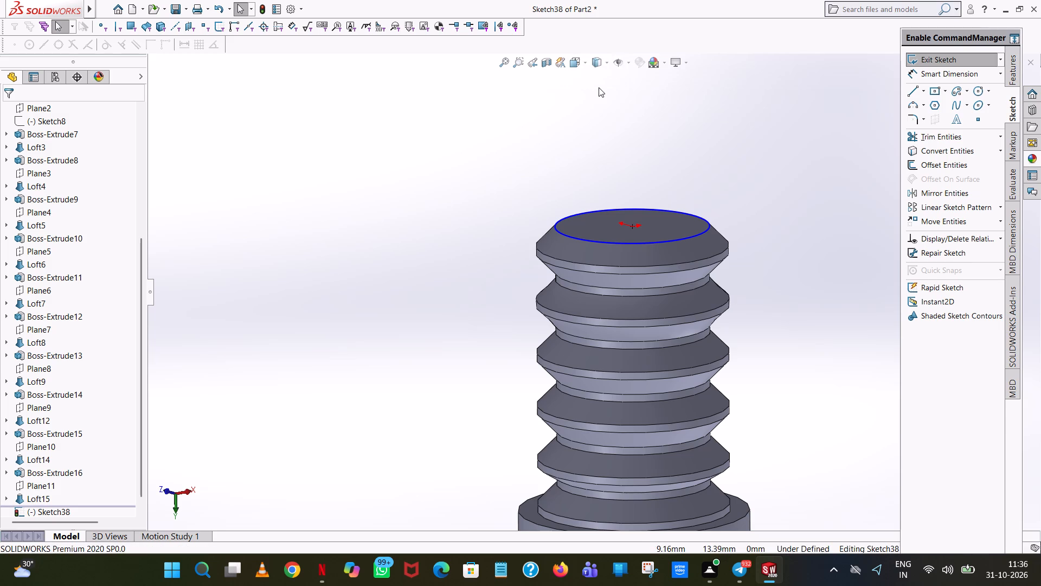
{"action": "left_click", "coordinate": [917, 63]}
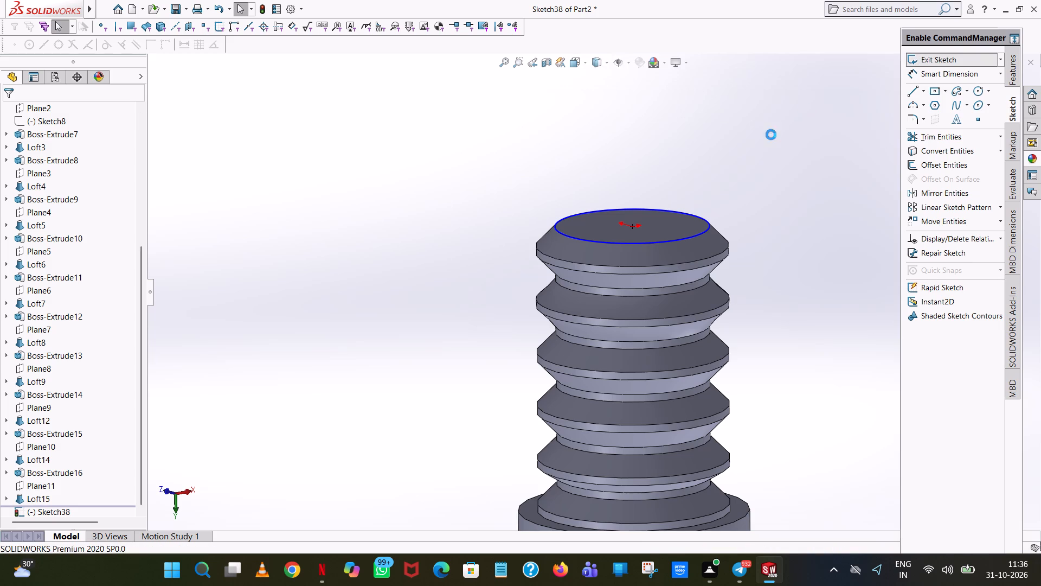
{"action": "left_click", "coordinate": [28, 117]}
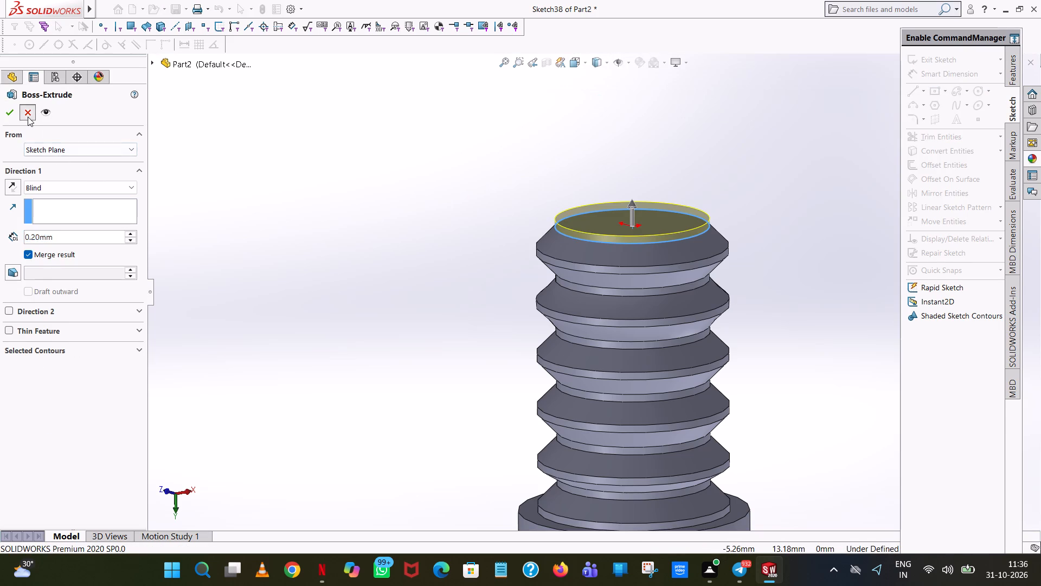
{"action": "left_click", "coordinate": [763, 157]}
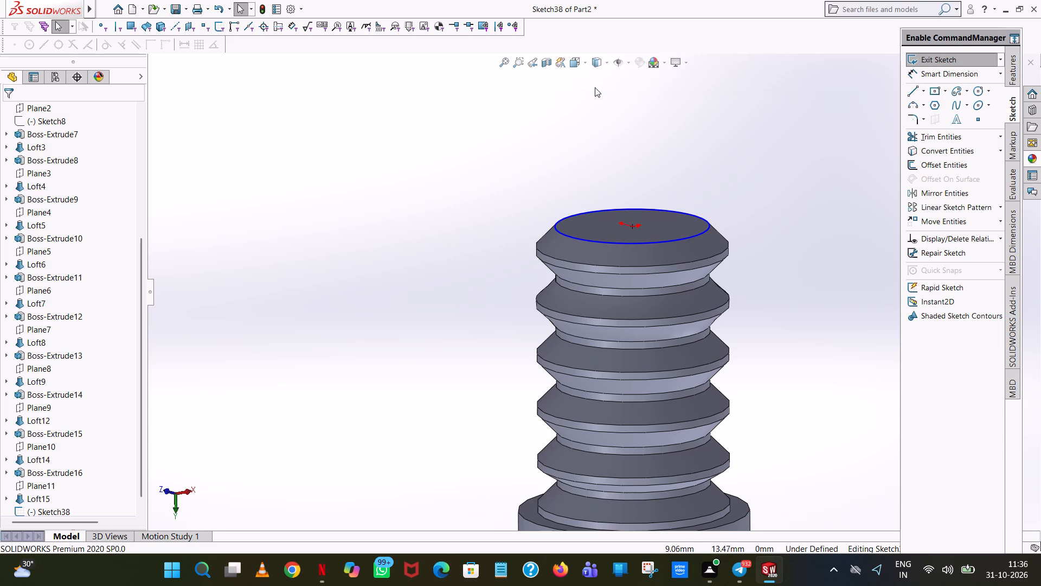
{"action": "left_click", "coordinate": [972, 56]}
{"action": "left_click", "coordinate": [695, 150]}
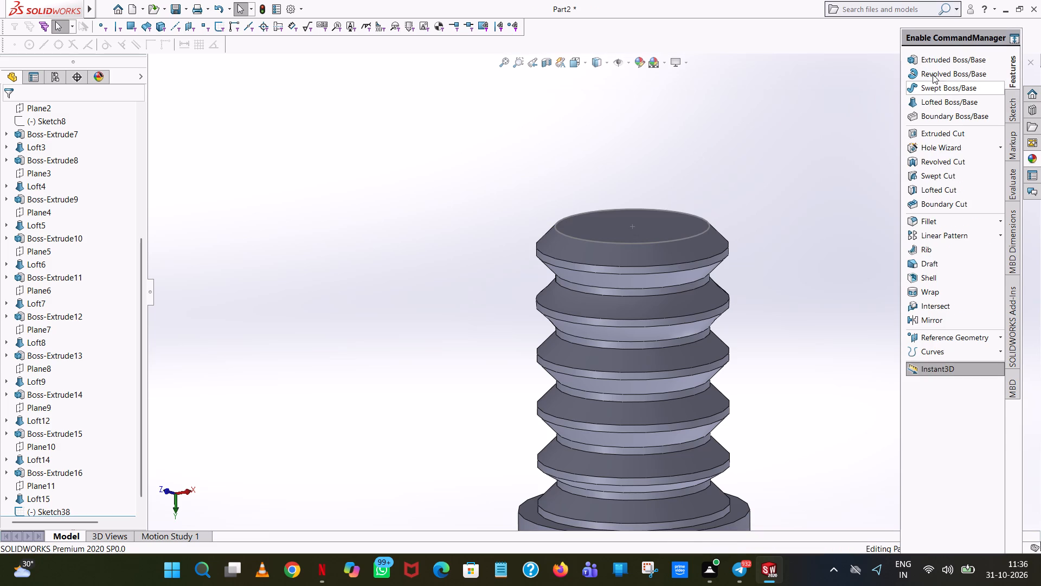
Create a reference plane offset 0.50 mm outward from the thread's end face.
{"action": "left_click", "coordinate": [961, 344]}
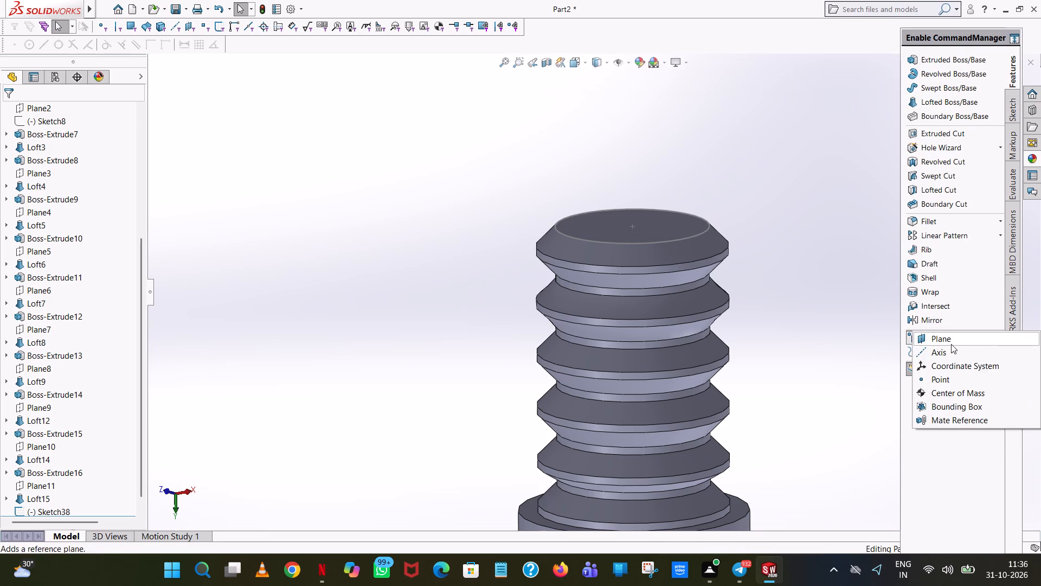
{"action": "left_click", "coordinate": [947, 344]}
{"action": "left_click", "coordinate": [636, 233]}
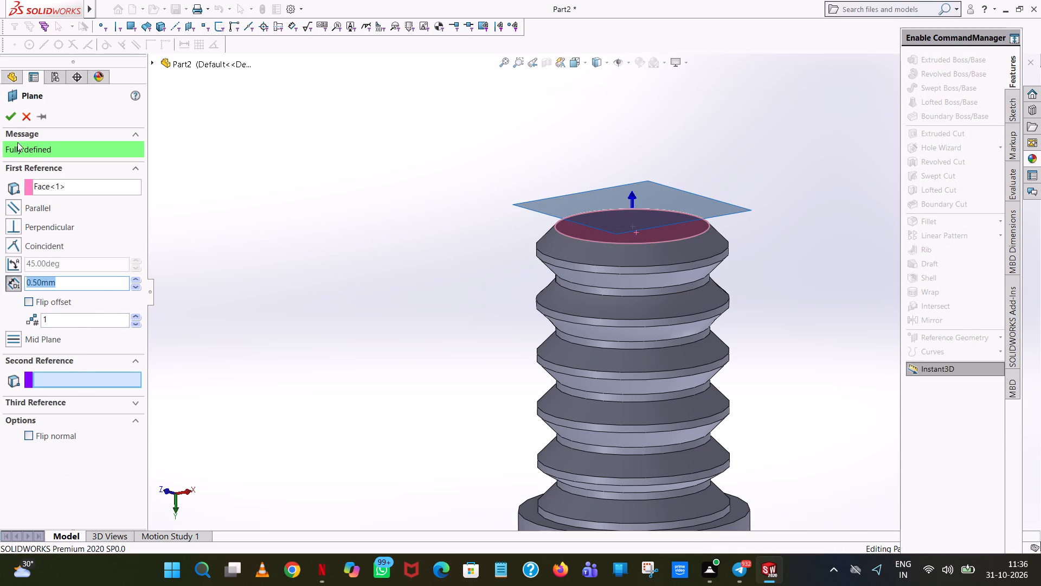
{"action": "left_click", "coordinate": [14, 114]}
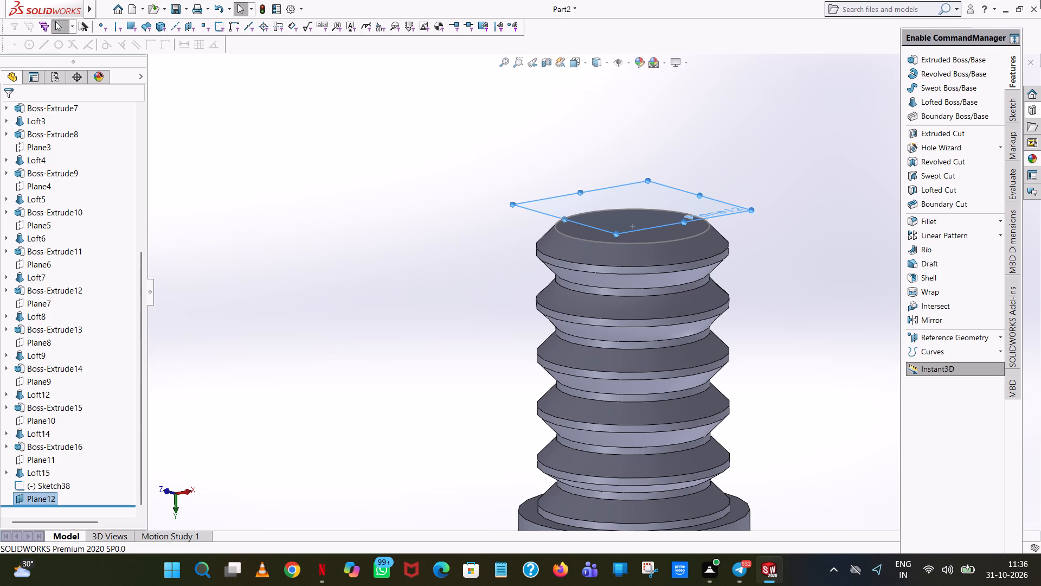
Open a sketch on the new offset plane and draw an origin-centred circle of 2.5 mm radius matching the thread's crest.
{"action": "left_click", "coordinate": [30, 499]}
{"action": "left_click", "coordinate": [225, 445]}
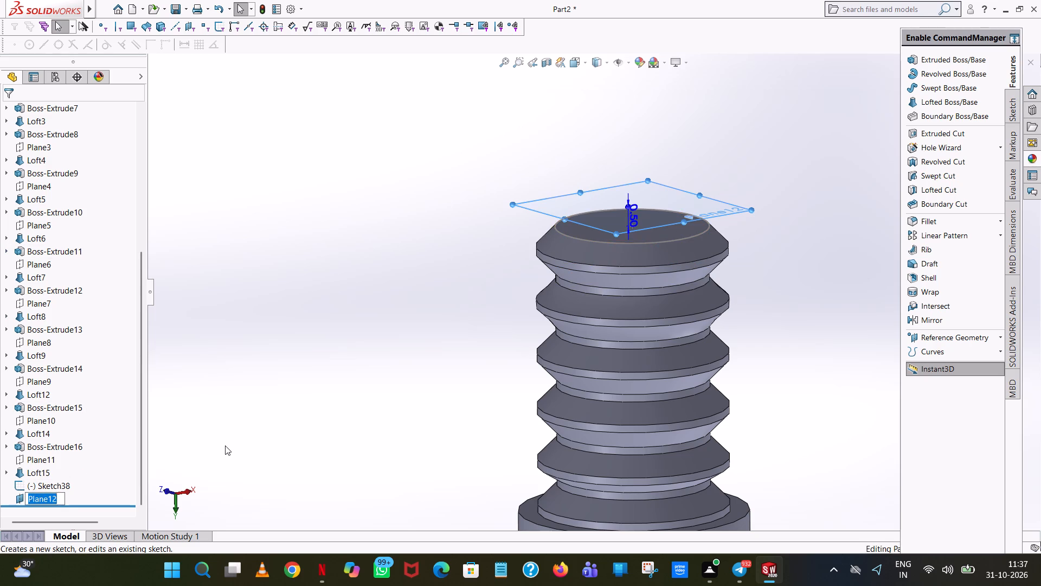
{"action": "left_click", "coordinate": [35, 497]}
{"action": "left_click", "coordinate": [47, 483]}
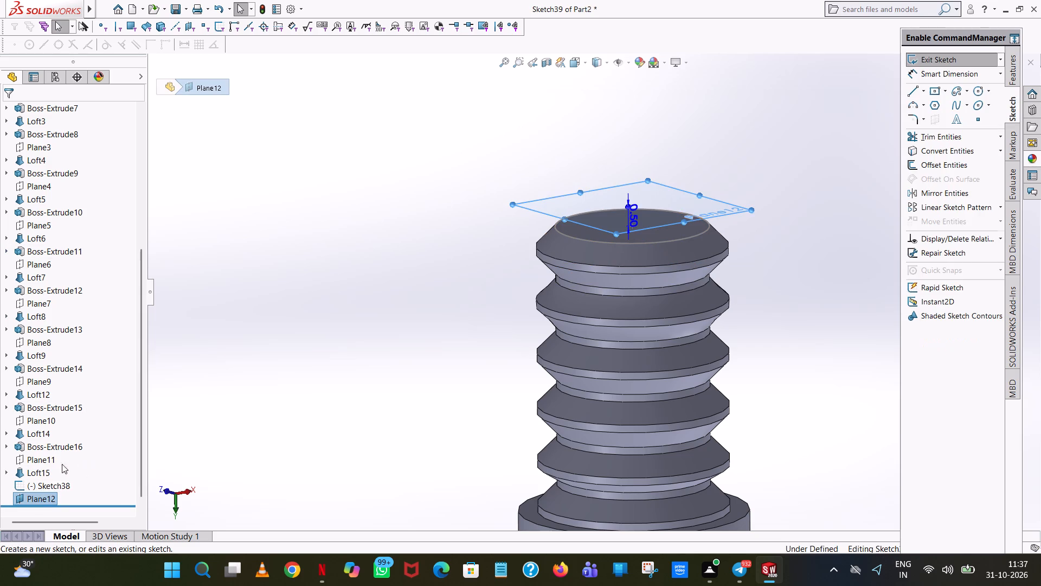
{"action": "left_click", "coordinate": [584, 61]}
{"action": "left_click", "coordinate": [639, 122]}
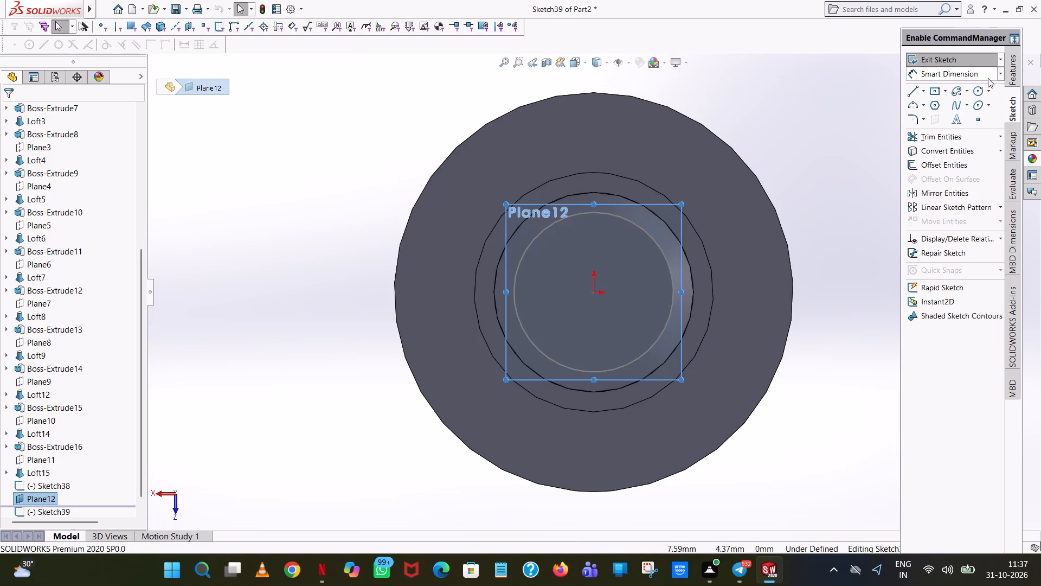
{"action": "left_click", "coordinate": [979, 89]}
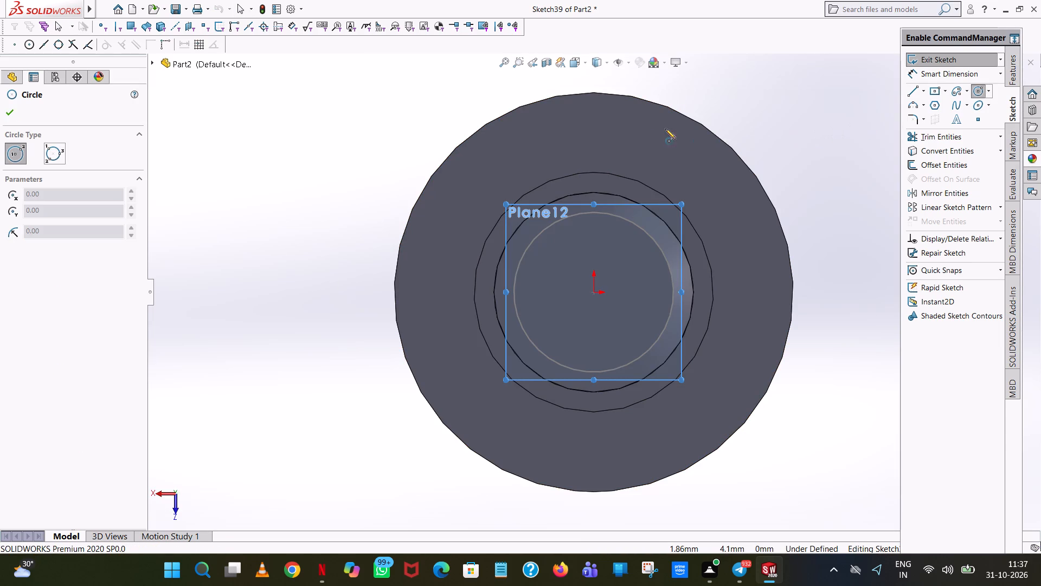
{"action": "left_click", "coordinate": [593, 294]}
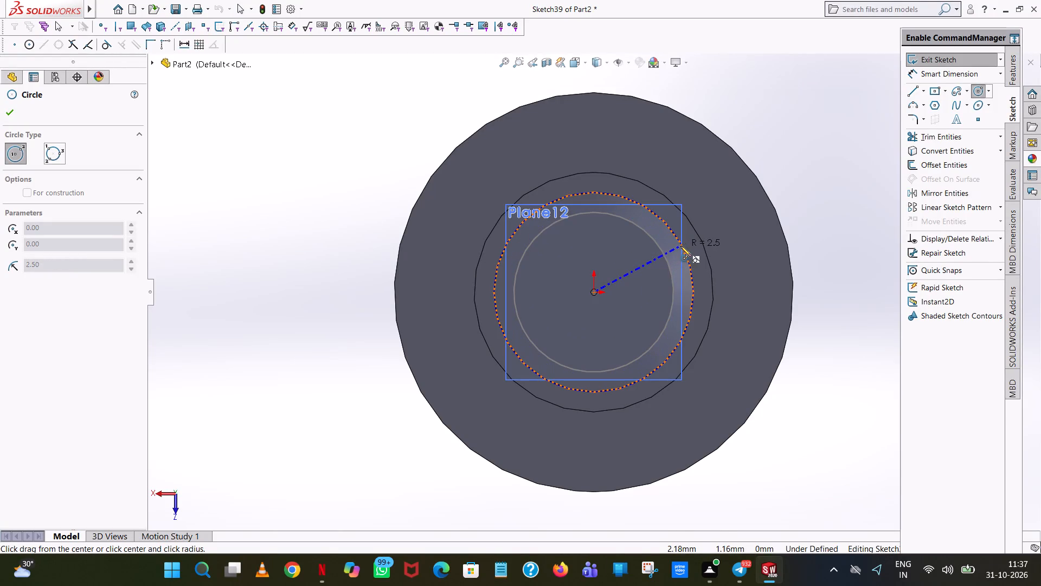
{"action": "left_click", "coordinate": [680, 246]}
{"action": "right_click", "coordinate": [680, 246]}
{"action": "left_click", "coordinate": [710, 252]}
{"action": "left_click", "coordinate": [818, 135]}
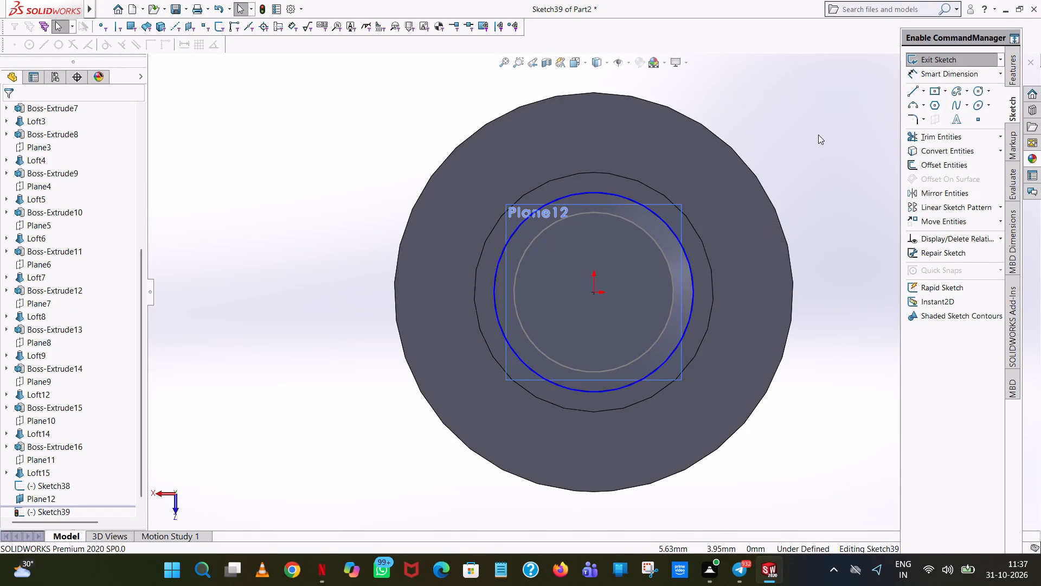
Examine the new circle above the thread's end from several angles, and check the end-face circle beneath it.
{"action": "middle_click_drag", "start_coordinate": [715, 385], "coordinate": [713, 297]}
{"action": "scroll", "coordinate": [713, 297], "scroll_direction": "up", "scroll_amount": 6}
{"action": "middle_click_drag", "start_coordinate": [650, 221], "coordinate": [652, 119]}
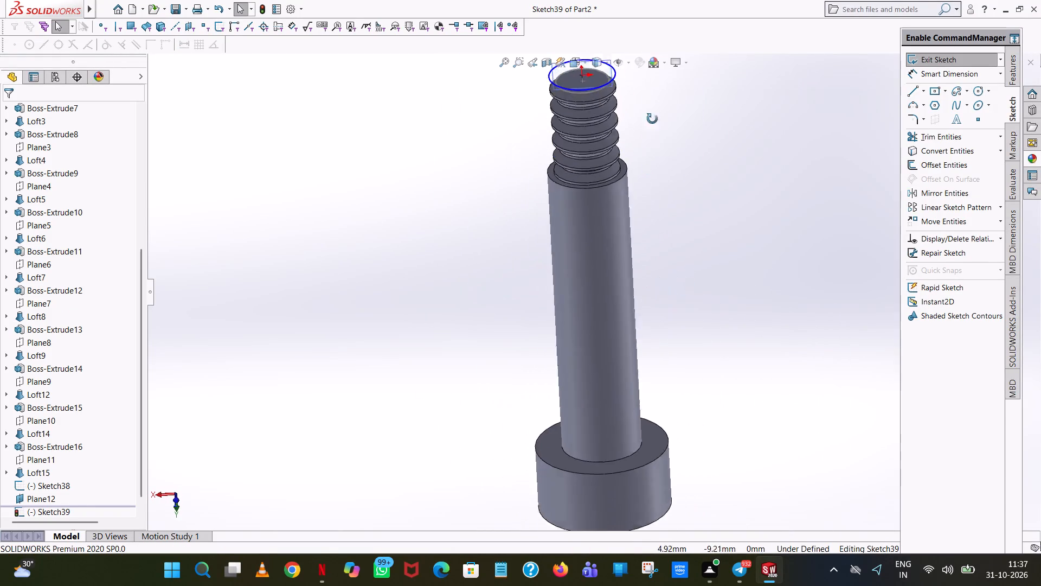
{"action": "middle_click_drag", "start_coordinate": [652, 119], "coordinate": [656, 109]}
{"action": "scroll", "coordinate": [595, 87], "scroll_direction": "down", "scroll_amount": 7}
{"action": "middle_click_drag", "start_coordinate": [626, 167], "coordinate": [645, 131]}
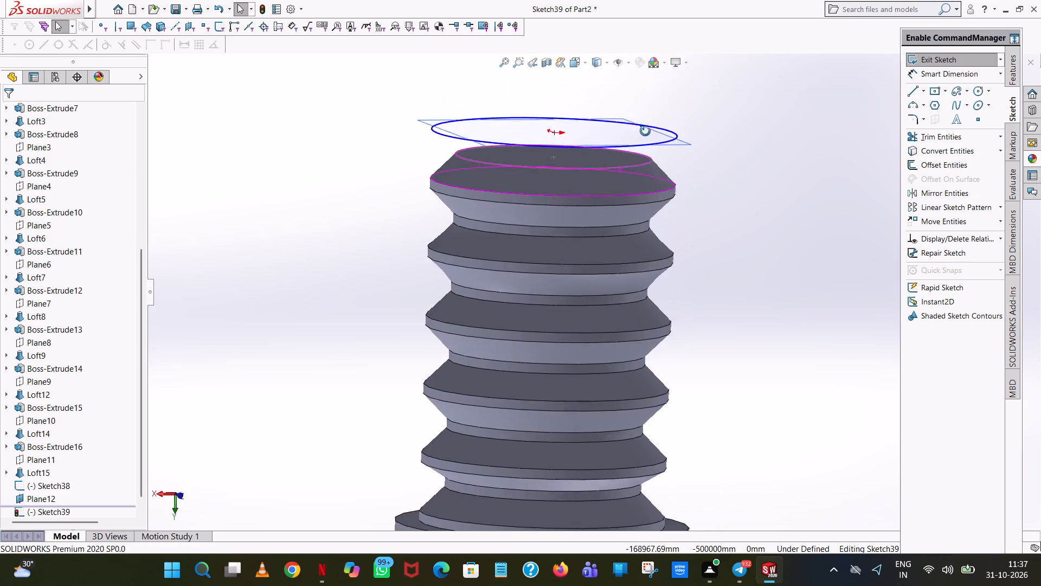
{"action": "middle_click_drag", "start_coordinate": [645, 131], "coordinate": [651, 138]}
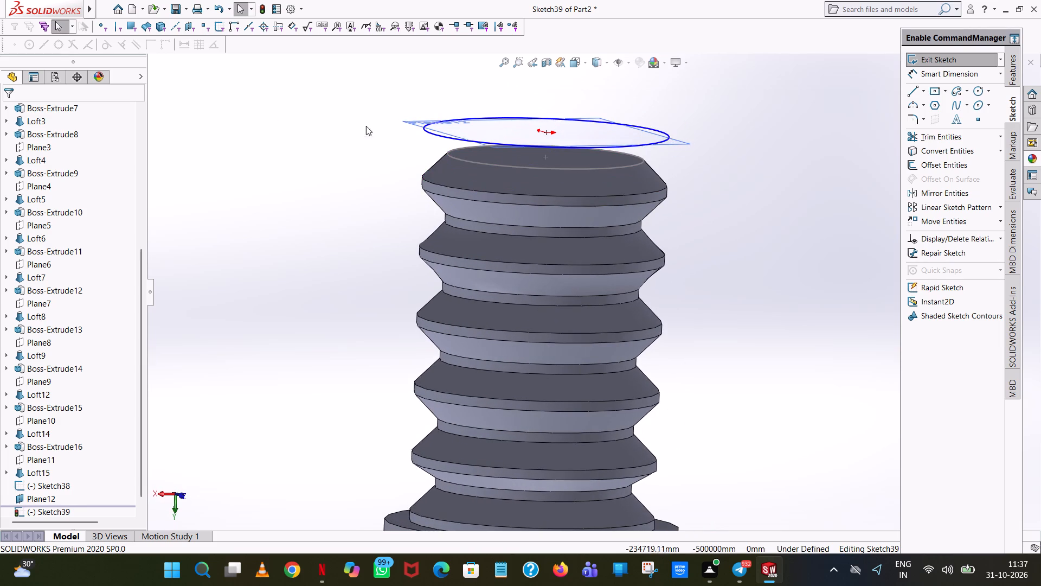
{"action": "left_click", "coordinate": [622, 169]}
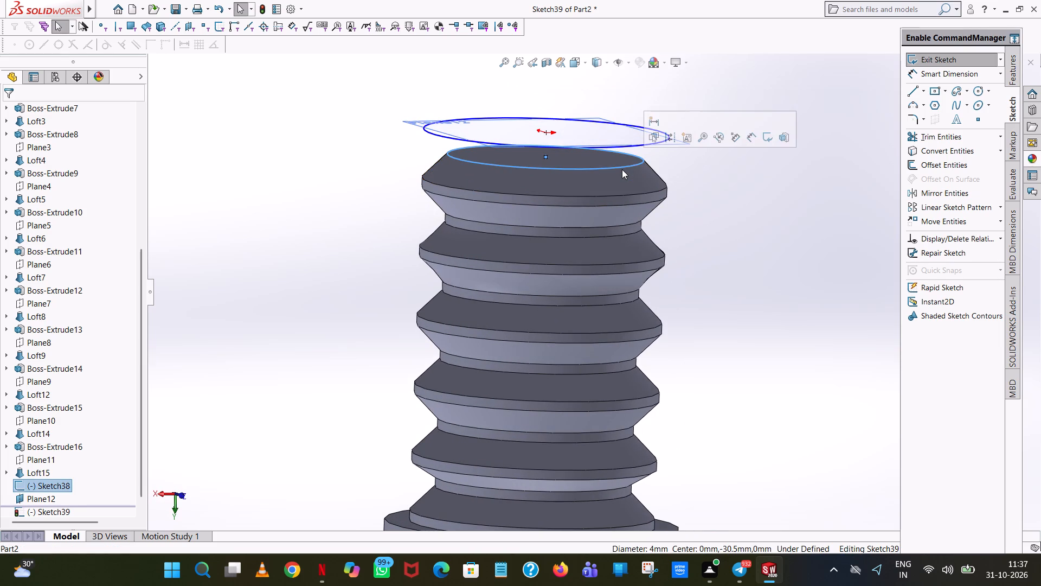
{"action": "right_click", "coordinate": [622, 169]}
{"action": "left_click", "coordinate": [616, 168]}
{"action": "left_click", "coordinate": [615, 168]}
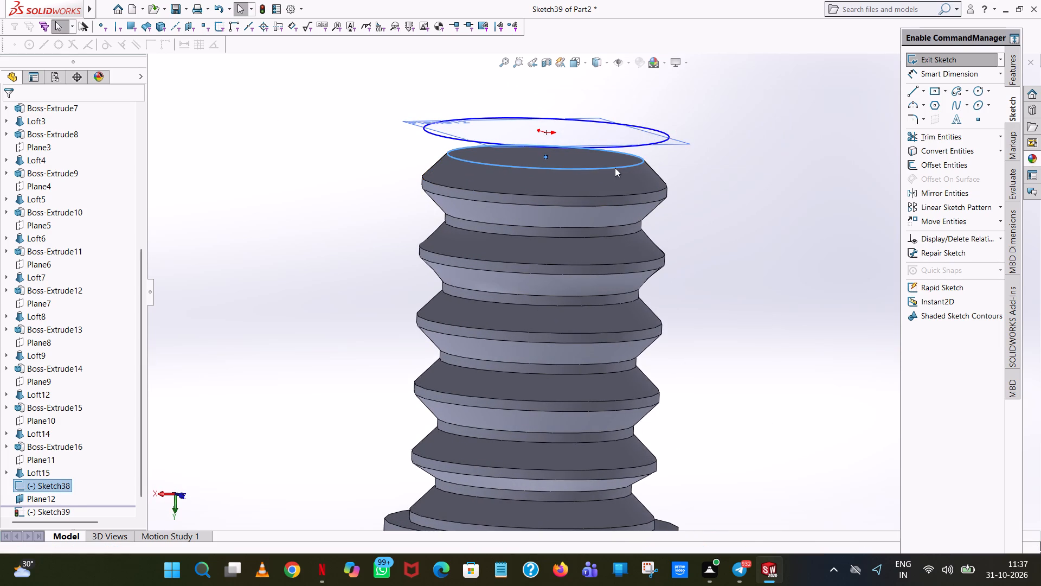
{"action": "left_click", "coordinate": [278, 253]}
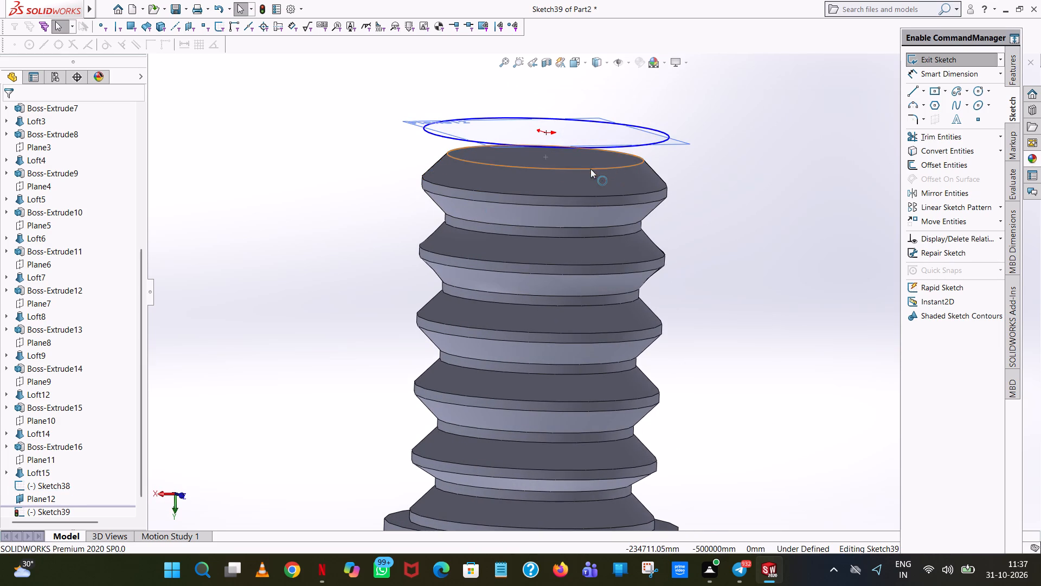
Reopen the 4 mm diameter circle sketch on the thread's end face and extrude it 0.20 mm outward.
{"action": "double_click", "coordinate": [590, 170]}
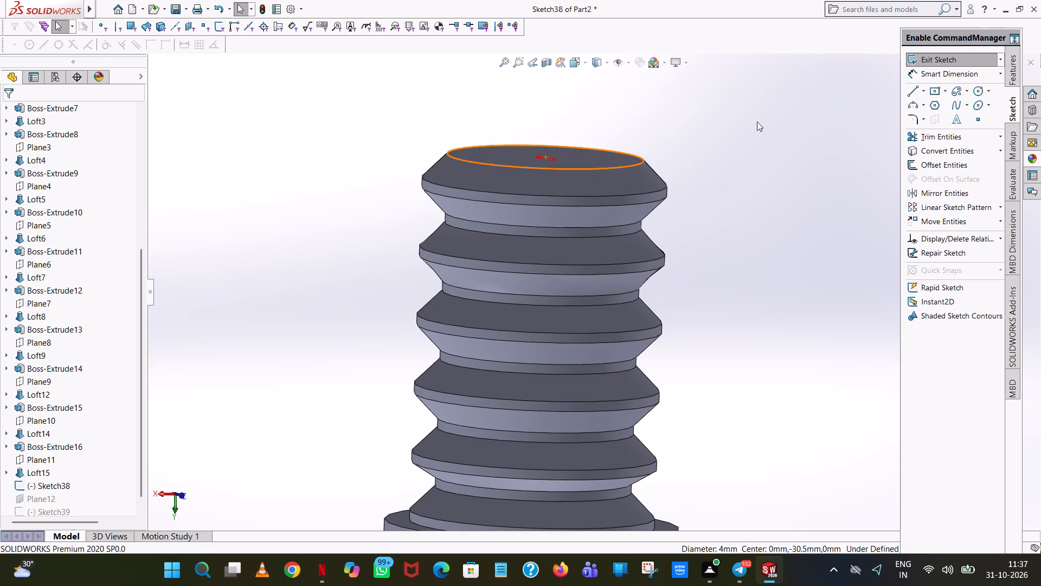
{"action": "left_click", "coordinate": [1011, 64]}
{"action": "left_click", "coordinate": [987, 58]}
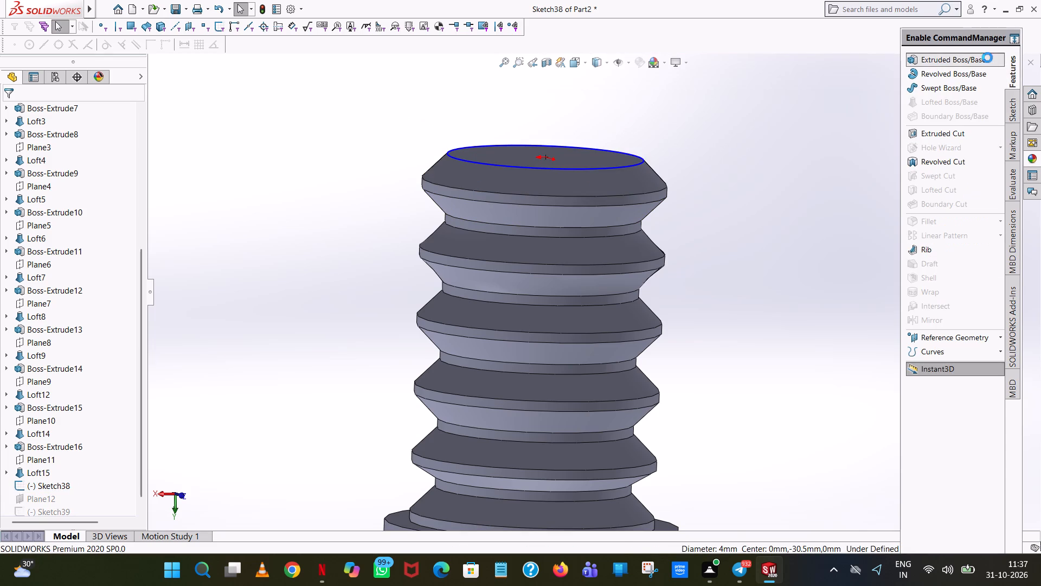
{"action": "left_click", "coordinate": [15, 114]}
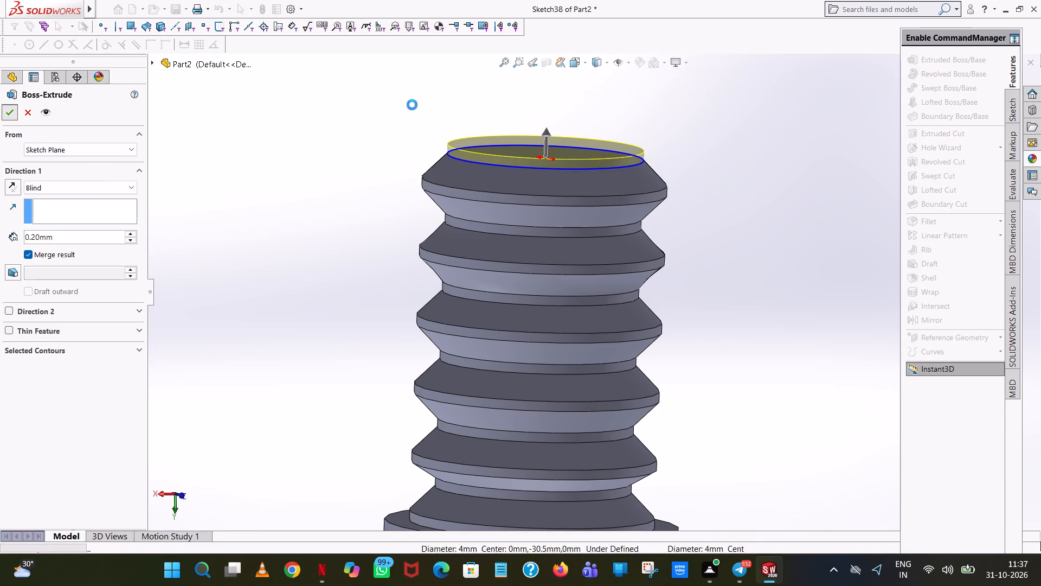
{"action": "left_click", "coordinate": [789, 121]}
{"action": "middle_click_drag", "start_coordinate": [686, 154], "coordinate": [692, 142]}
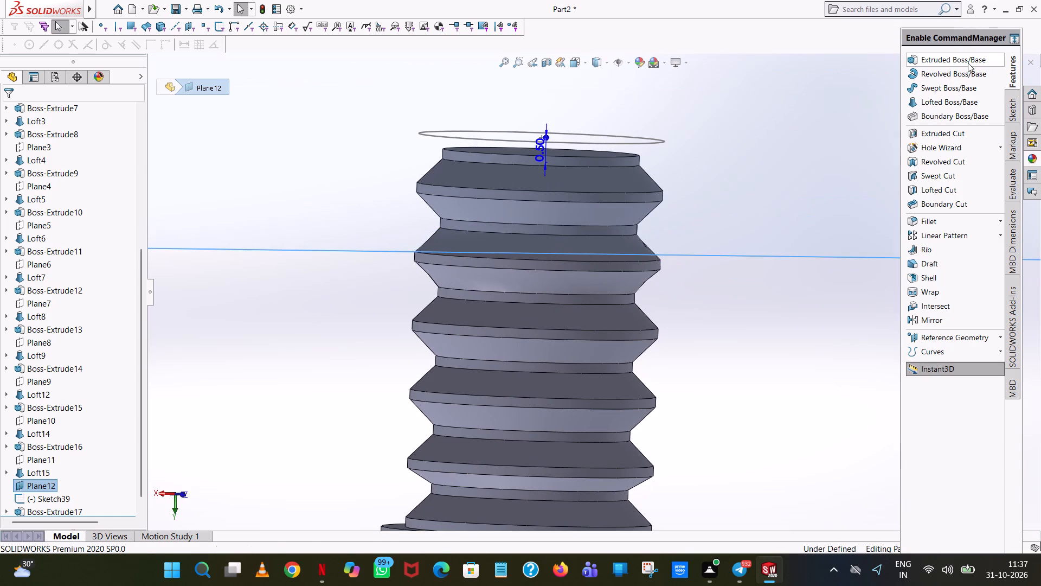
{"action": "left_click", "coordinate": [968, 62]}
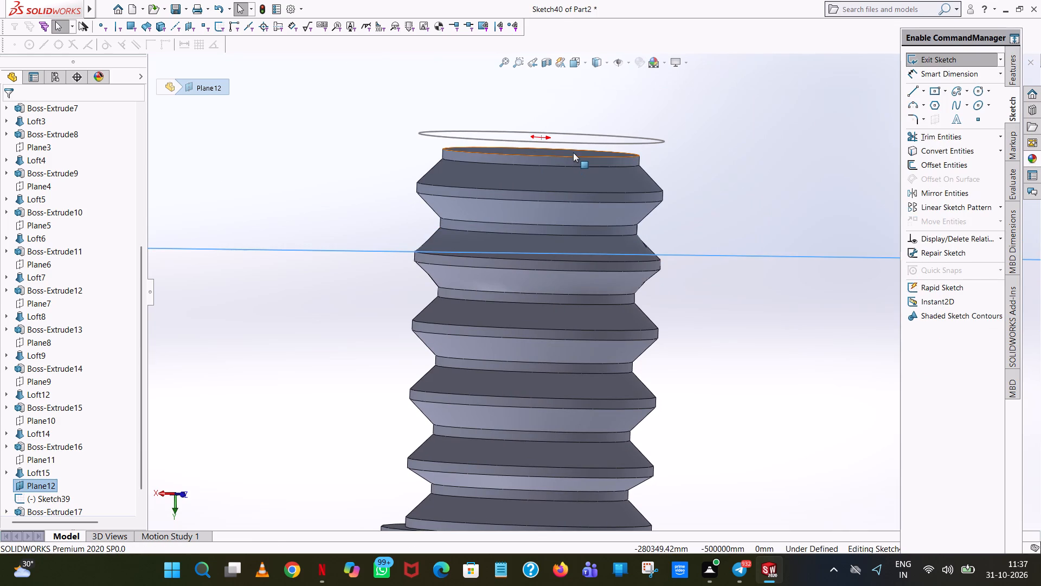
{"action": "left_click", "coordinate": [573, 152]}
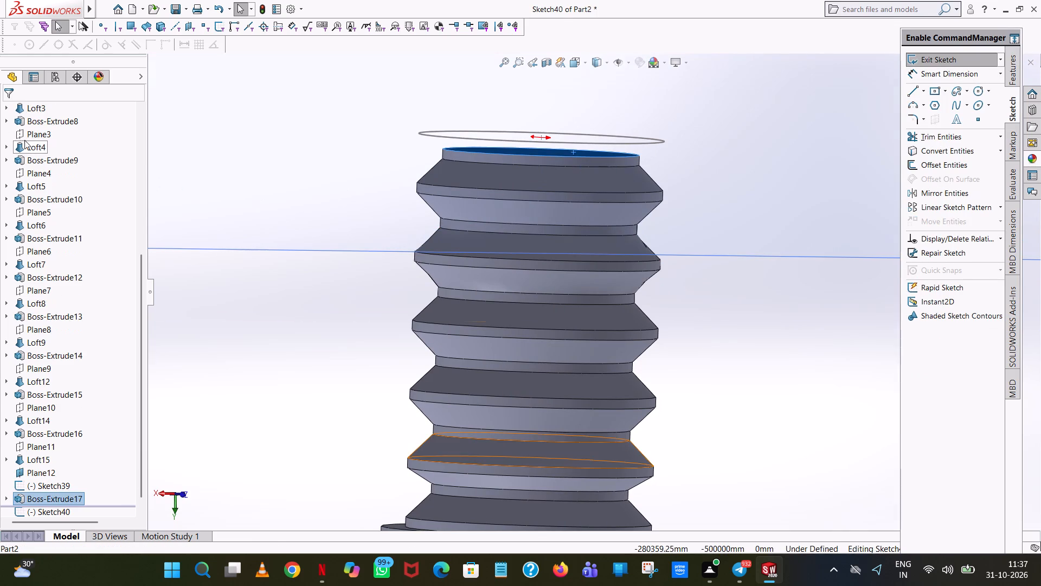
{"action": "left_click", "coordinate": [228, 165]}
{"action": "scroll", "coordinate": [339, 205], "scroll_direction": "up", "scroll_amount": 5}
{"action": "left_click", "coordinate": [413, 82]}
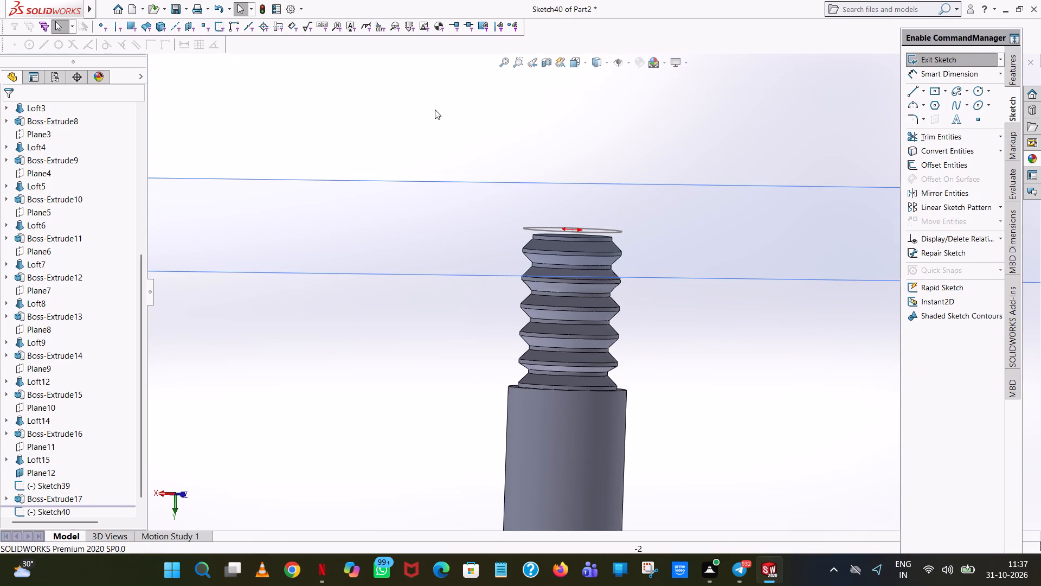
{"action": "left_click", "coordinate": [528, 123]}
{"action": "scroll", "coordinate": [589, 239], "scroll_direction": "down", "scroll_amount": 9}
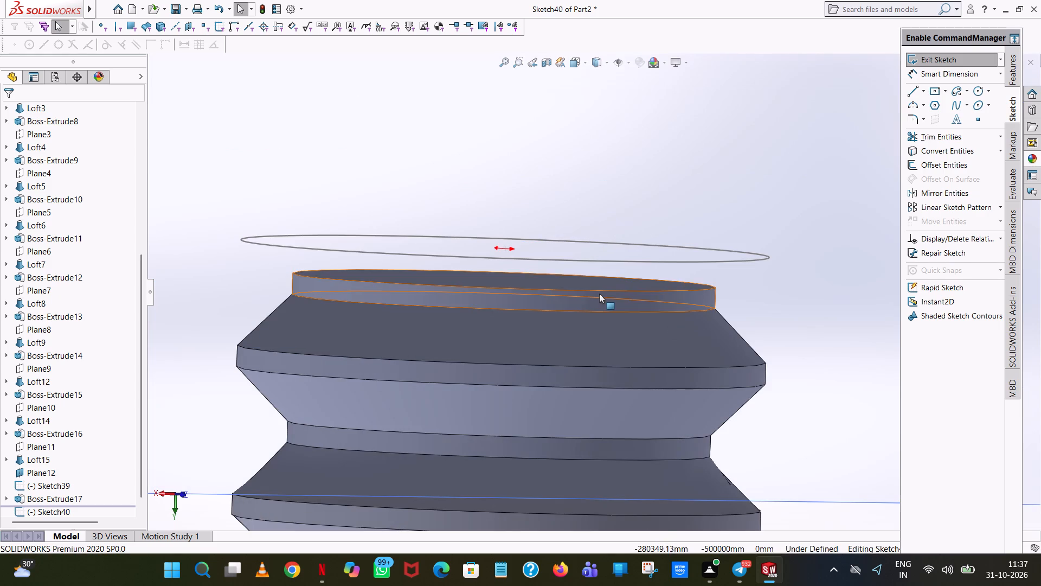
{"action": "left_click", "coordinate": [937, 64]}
Start a boss extrusion sketch on the thin extrusion's end face and draw an origin-centred circle of 2 mm radius along its edge.
{"action": "left_click", "coordinate": [961, 56]}
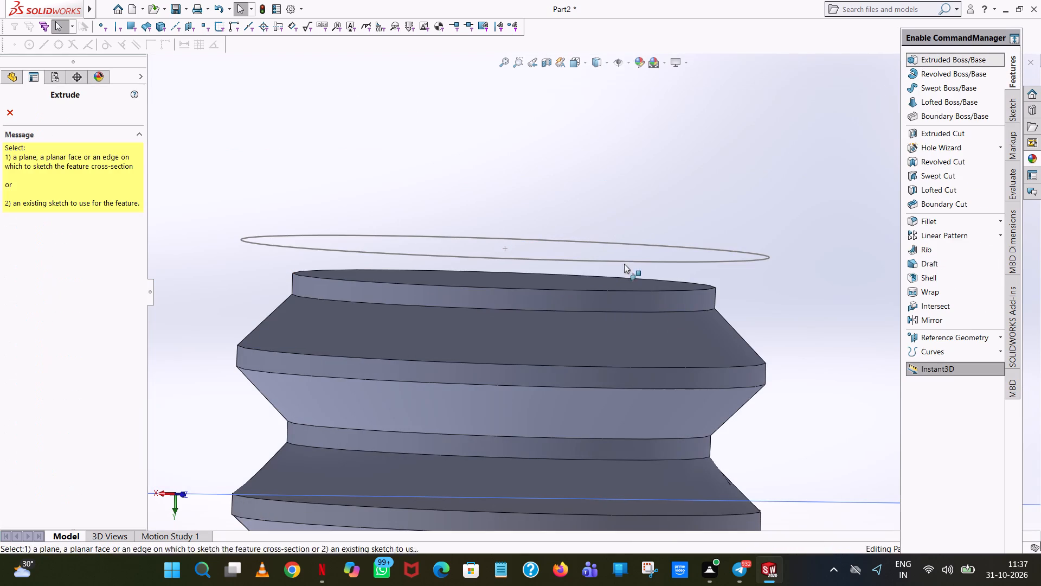
{"action": "left_click", "coordinate": [580, 285]}
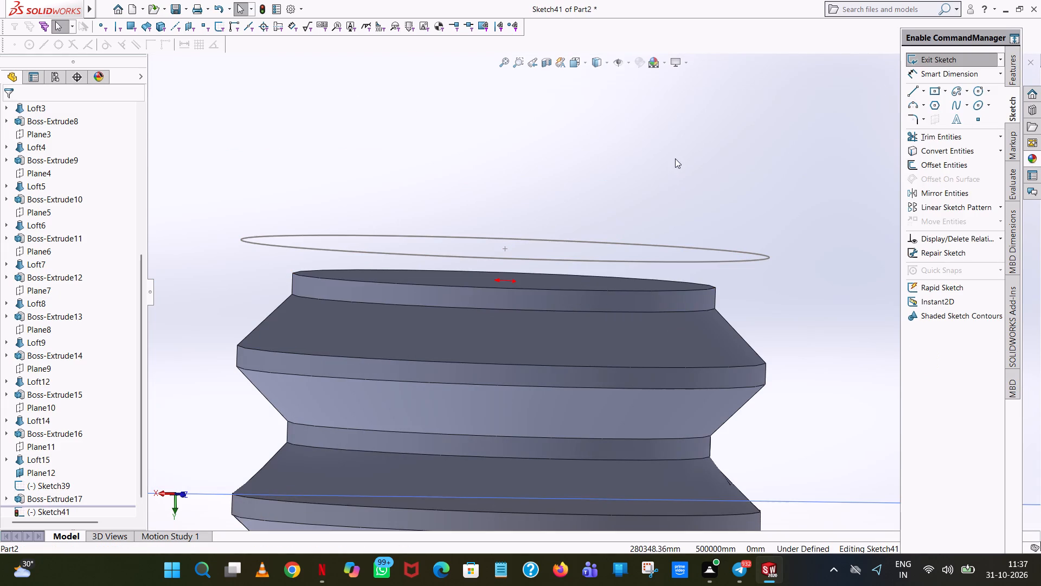
{"action": "middle_click_drag", "start_coordinate": [675, 158], "coordinate": [681, 275]}
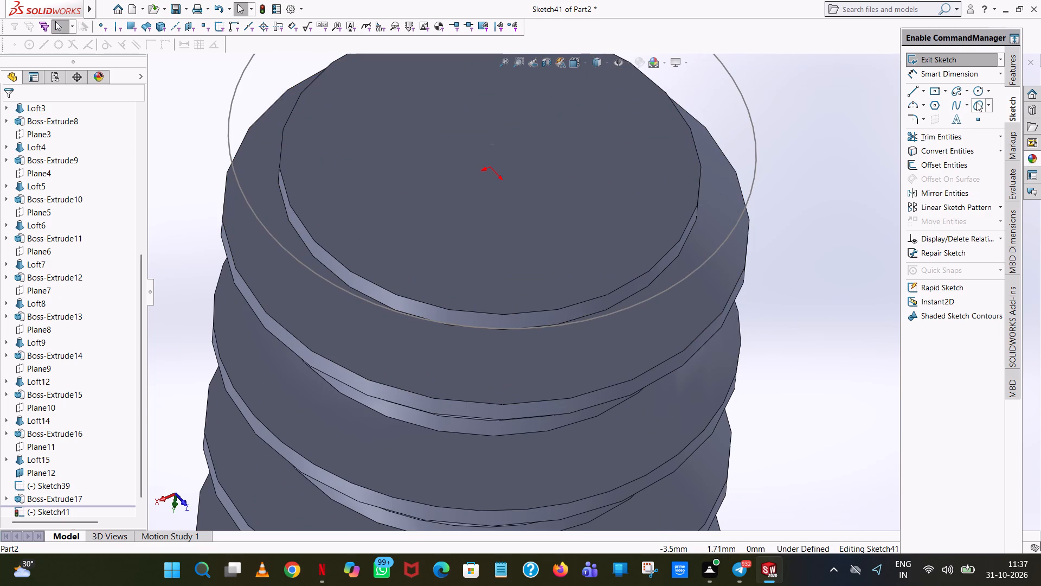
{"action": "left_click", "coordinate": [973, 86]}
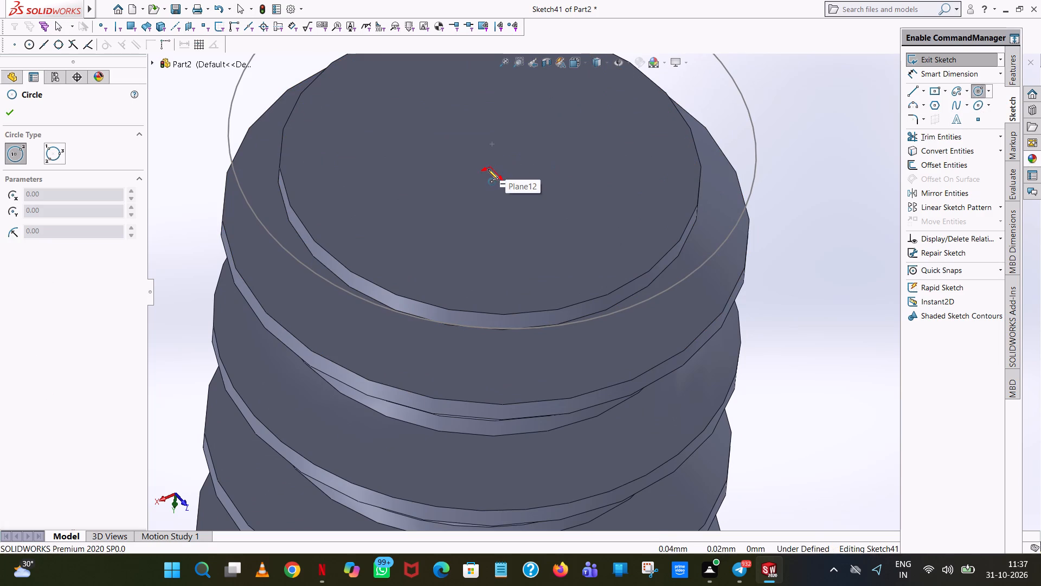
{"action": "left_click", "coordinate": [489, 167]}
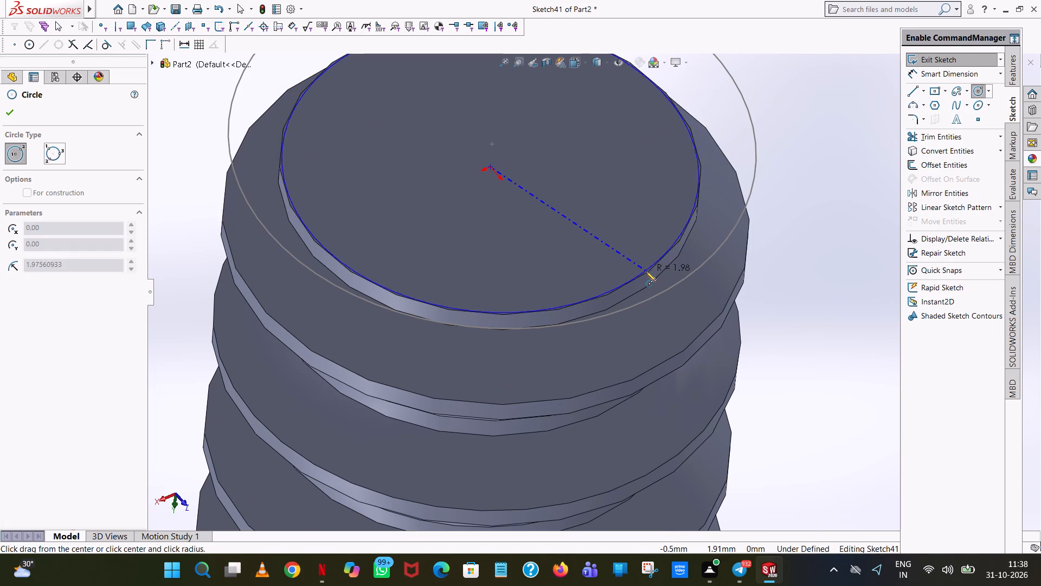
{"action": "left_click", "coordinate": [646, 272]}
{"action": "right_click", "coordinate": [645, 272]}
{"action": "left_click", "coordinate": [672, 282]}
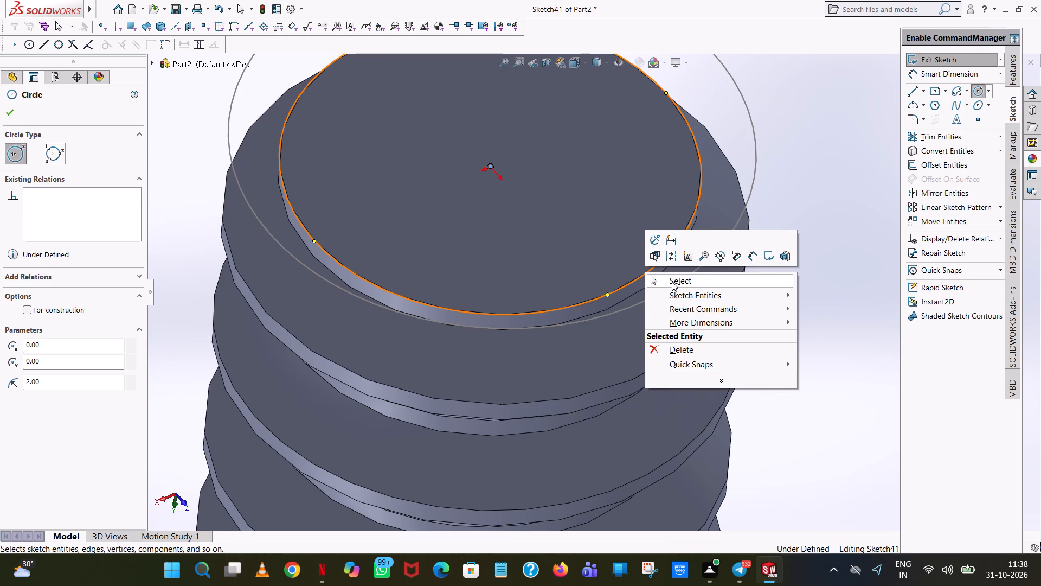
Examine the new end-face circle, the larger circle above it and the offset plane from several angles.
{"action": "scroll", "coordinate": [756, 275], "scroll_direction": "up", "scroll_amount": 18}
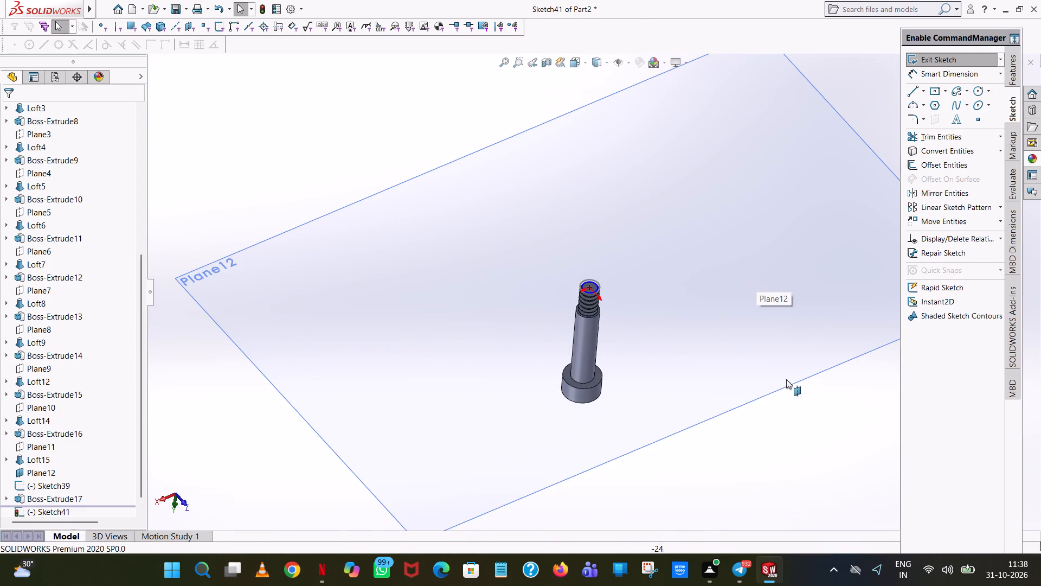
{"action": "left_click", "coordinate": [839, 461]}
{"action": "middle_click_drag", "start_coordinate": [735, 427], "coordinate": [690, 310]}
{"action": "scroll", "coordinate": [679, 297], "scroll_direction": "up", "scroll_amount": 1}
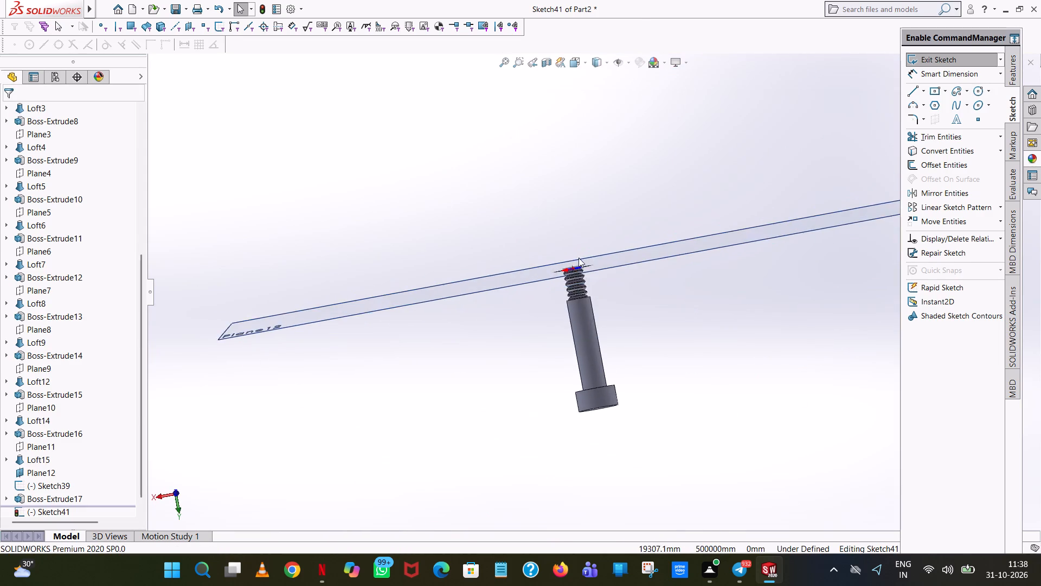
{"action": "scroll", "coordinate": [602, 291], "scroll_direction": "down", "scroll_amount": 10}
{"action": "scroll", "coordinate": [437, 161], "scroll_direction": "down", "scroll_amount": 6}
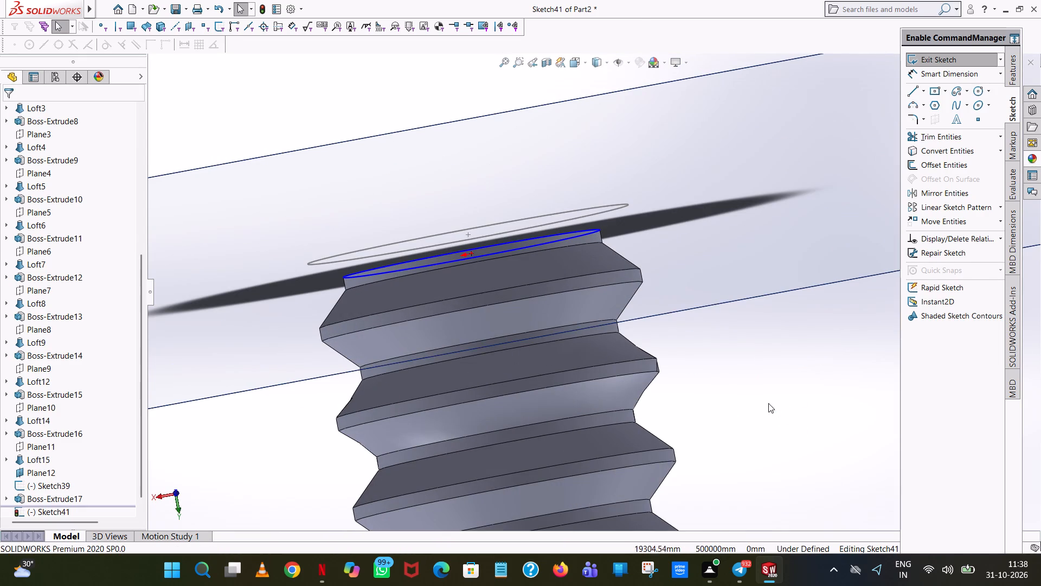
{"action": "left_click", "coordinate": [768, 403]}
{"action": "middle_click_drag", "start_coordinate": [529, 225], "coordinate": [537, 229]}
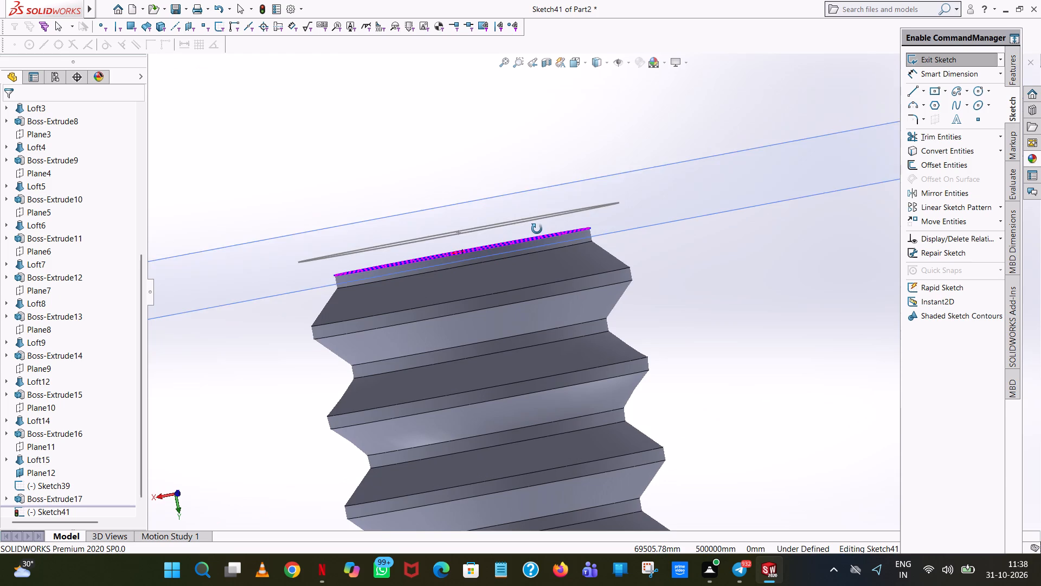
{"action": "middle_click_drag", "start_coordinate": [537, 229], "coordinate": [537, 227]}
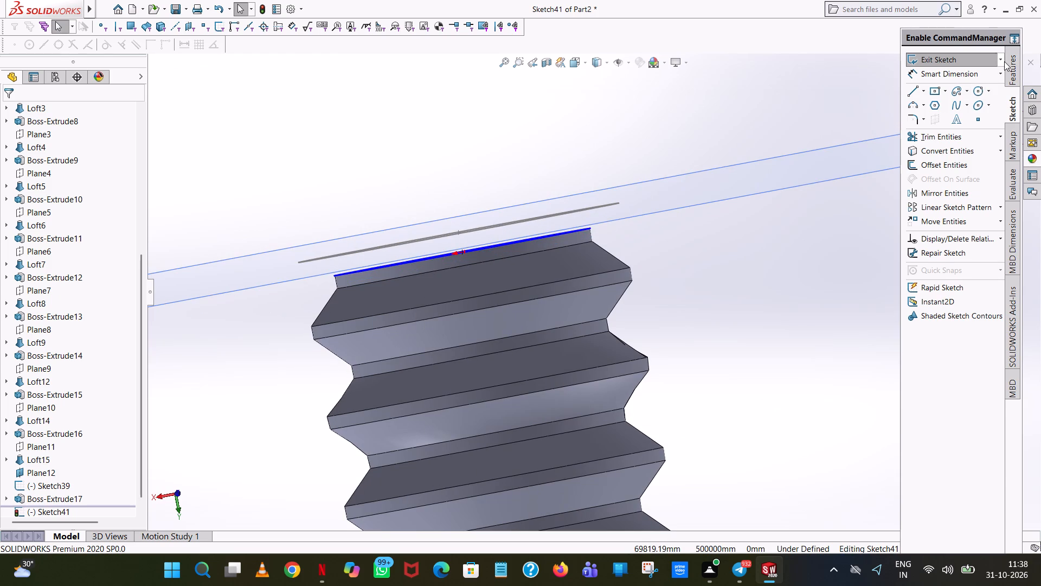
Cancel the boss extrusion and finish the end-face circle sketch without extruding it.
{"action": "left_click", "coordinate": [968, 60]}
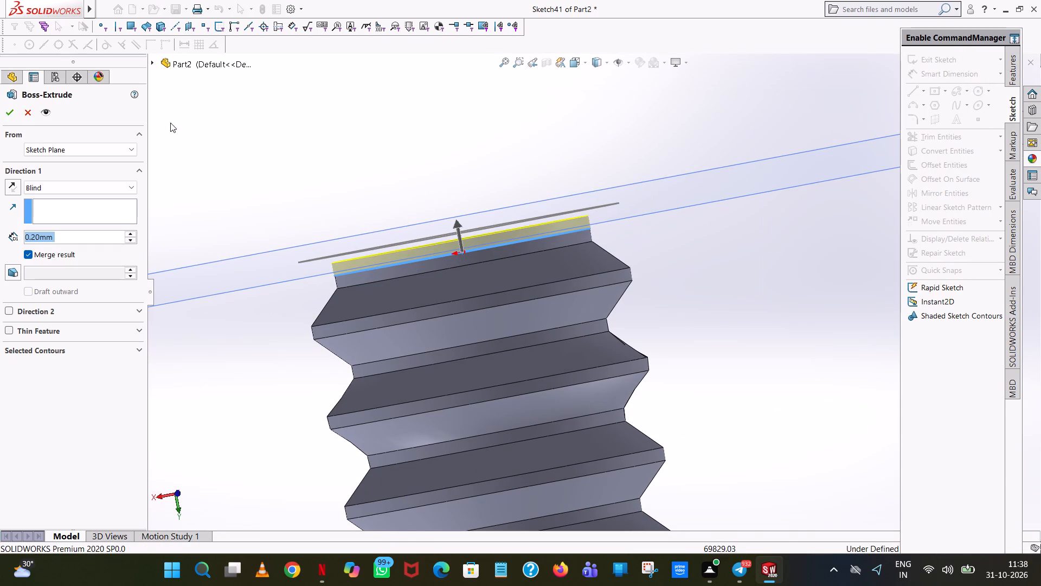
{"action": "left_click", "coordinate": [22, 113]}
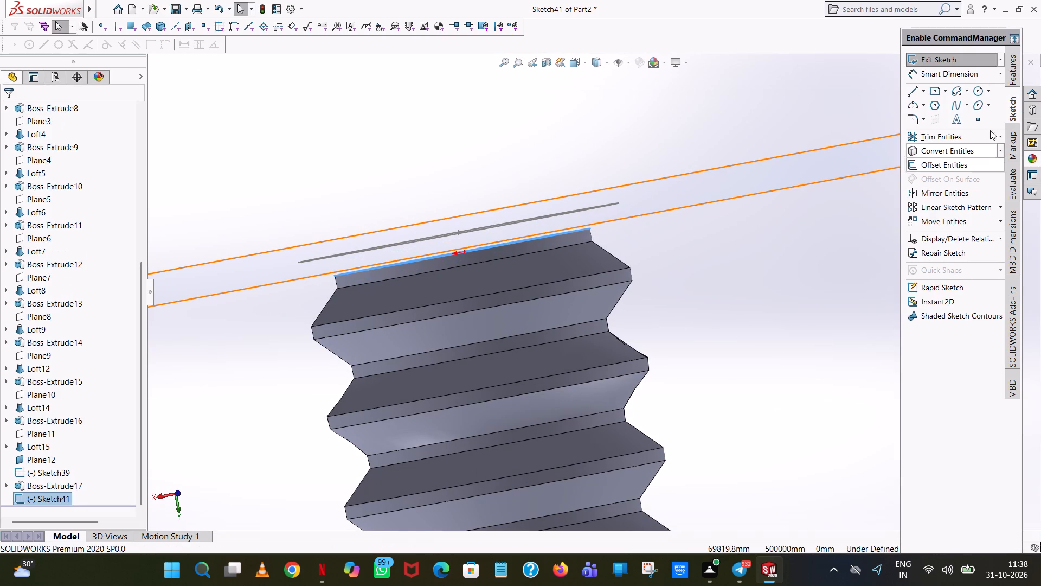
{"action": "left_click", "coordinate": [1015, 71]}
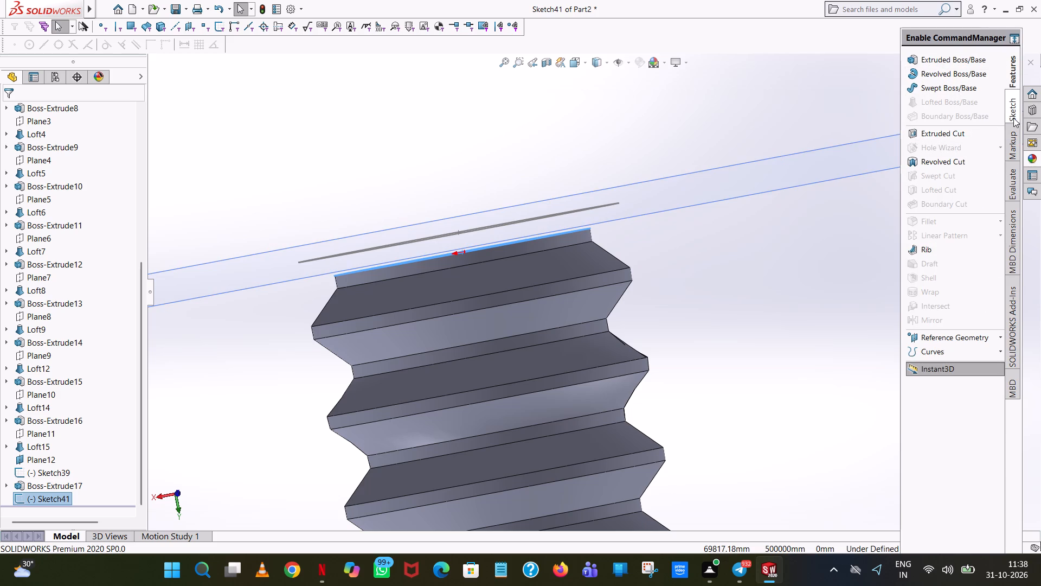
{"action": "left_click", "coordinate": [1013, 118]}
{"action": "left_click", "coordinate": [966, 62]}
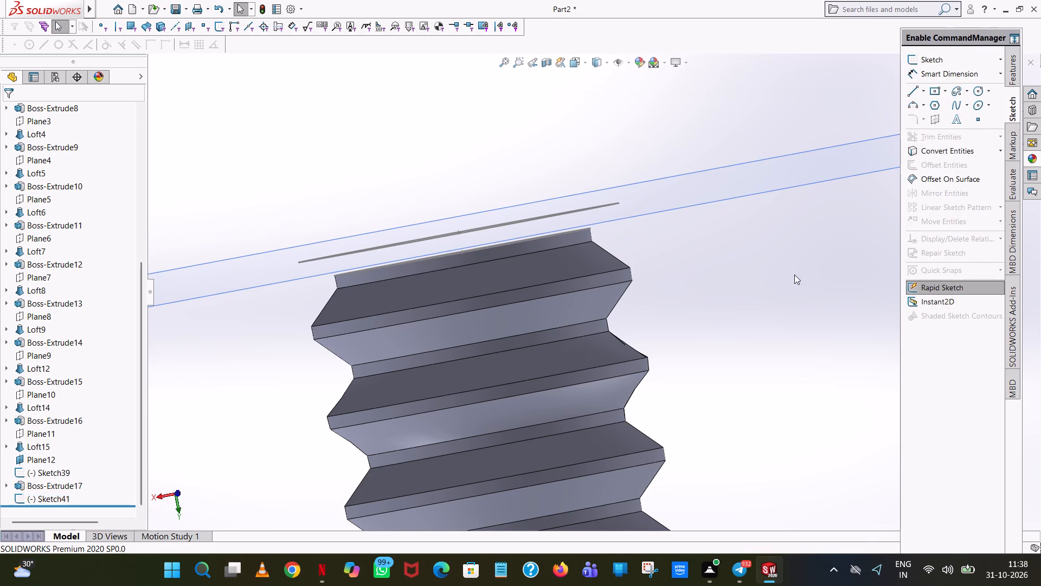
{"action": "left_click", "coordinate": [781, 288]}
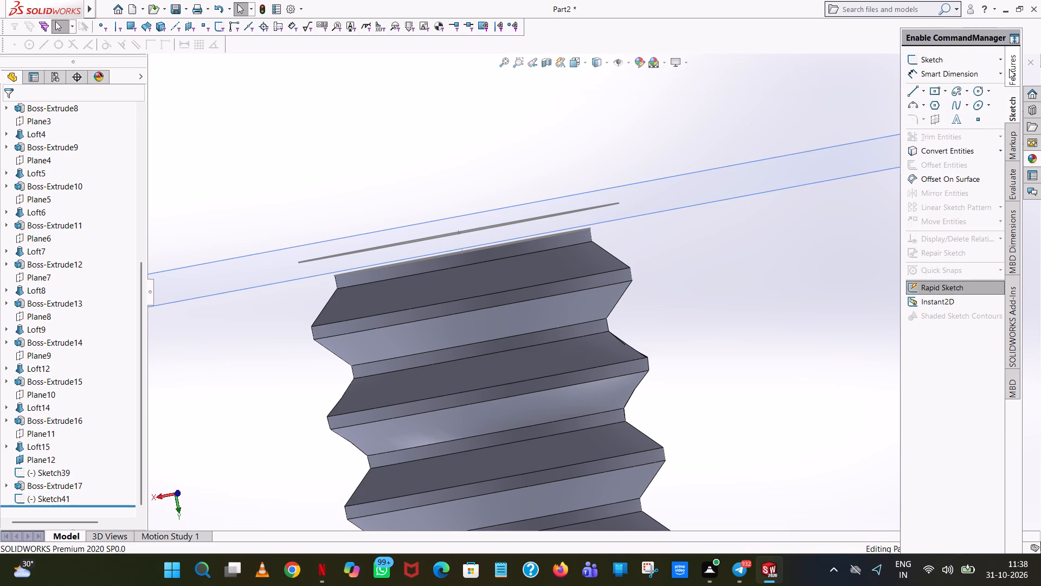
Loft from the 2 mm radius circle on the end face to the 2.5 mm radius circle on the offset plane.
{"action": "left_click", "coordinate": [1013, 69]}
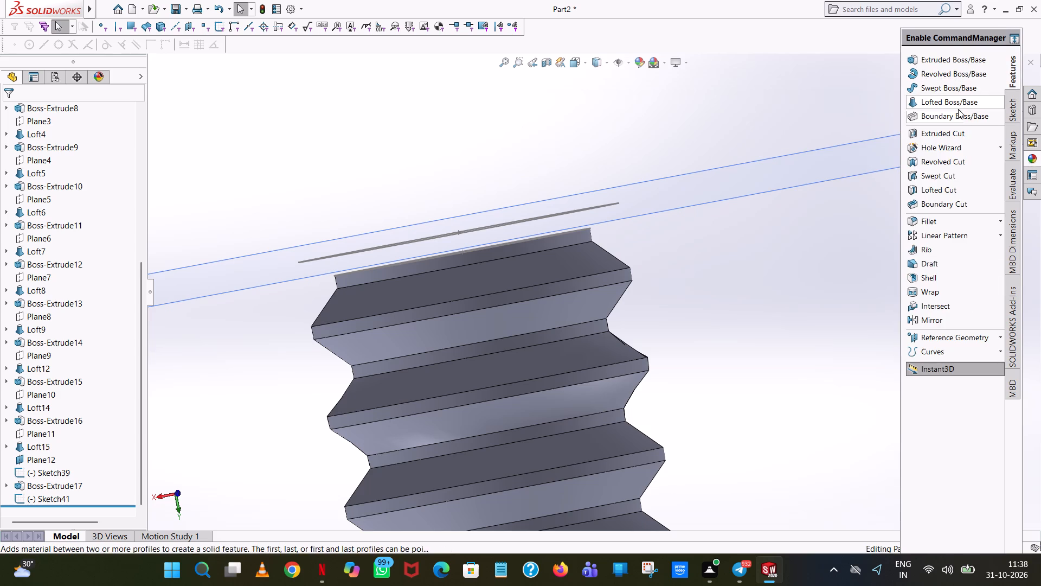
{"action": "left_click", "coordinate": [937, 104]}
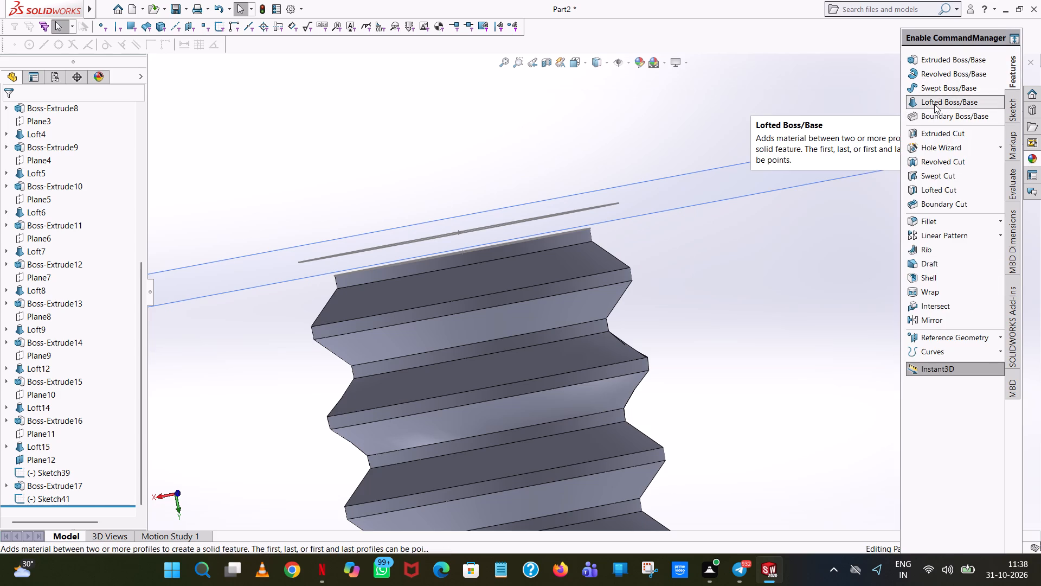
{"action": "left_click", "coordinate": [584, 229]}
{"action": "left_click", "coordinate": [614, 203]}
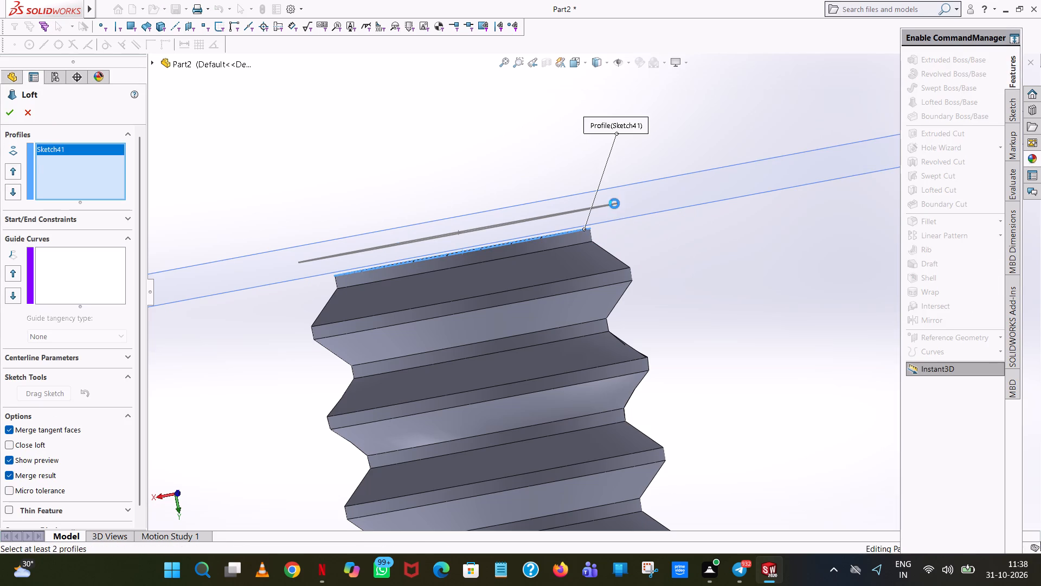
{"action": "left_click", "coordinate": [11, 112]}
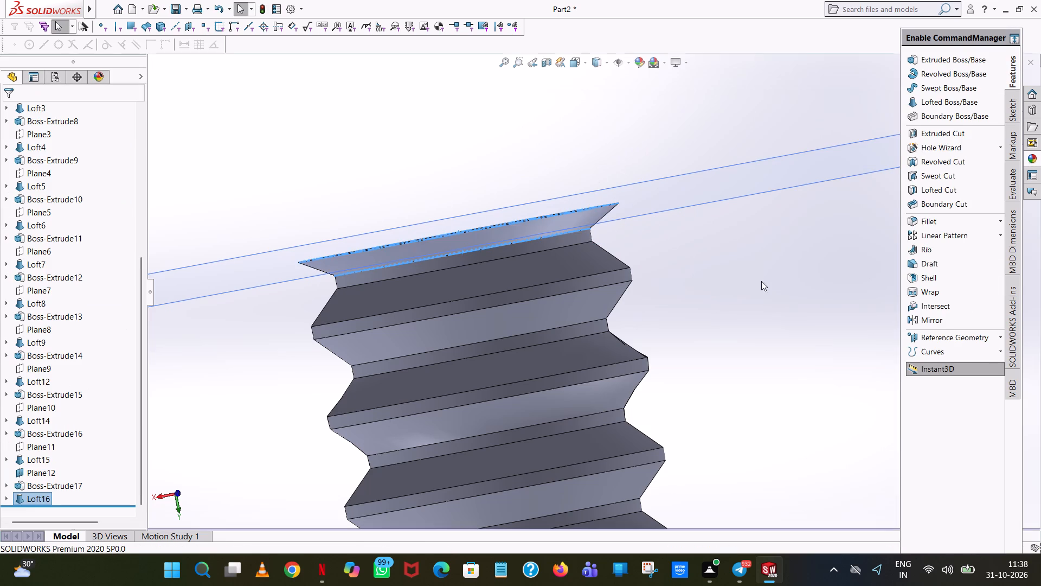
{"action": "left_click", "coordinate": [746, 259]}
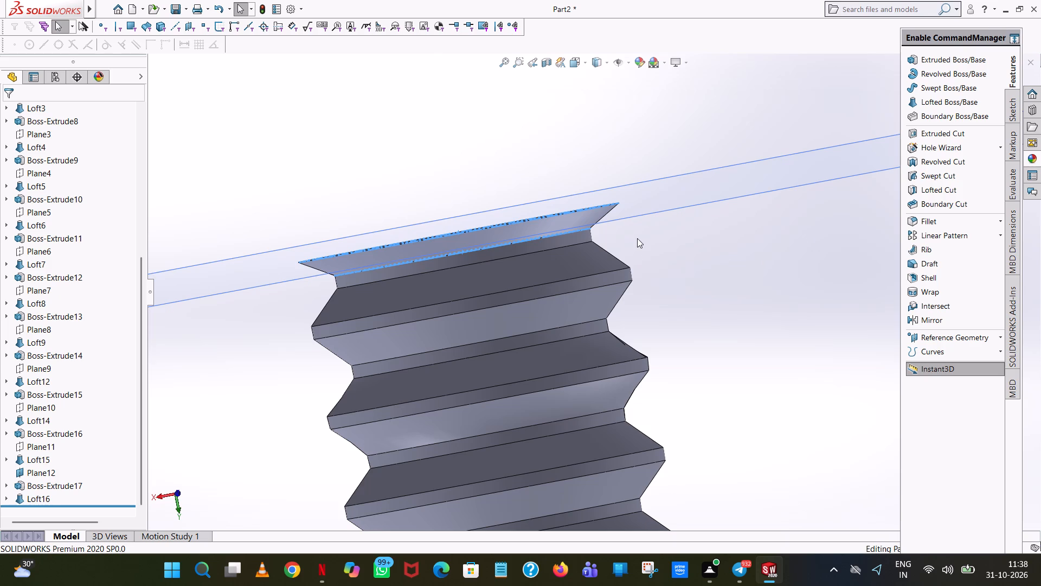
{"action": "scroll", "coordinate": [637, 238], "scroll_direction": "left", "scroll_amount": 1}
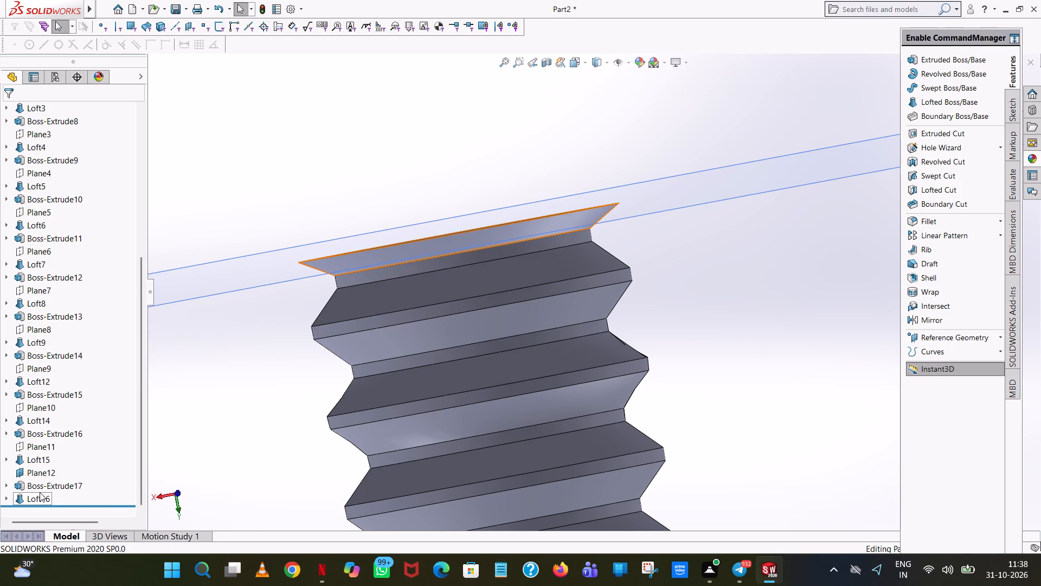
Hide Plane12, the reference plane at the new loft's outer end.
{"action": "left_click", "coordinate": [42, 472]}
{"action": "right_click", "coordinate": [42, 472]}
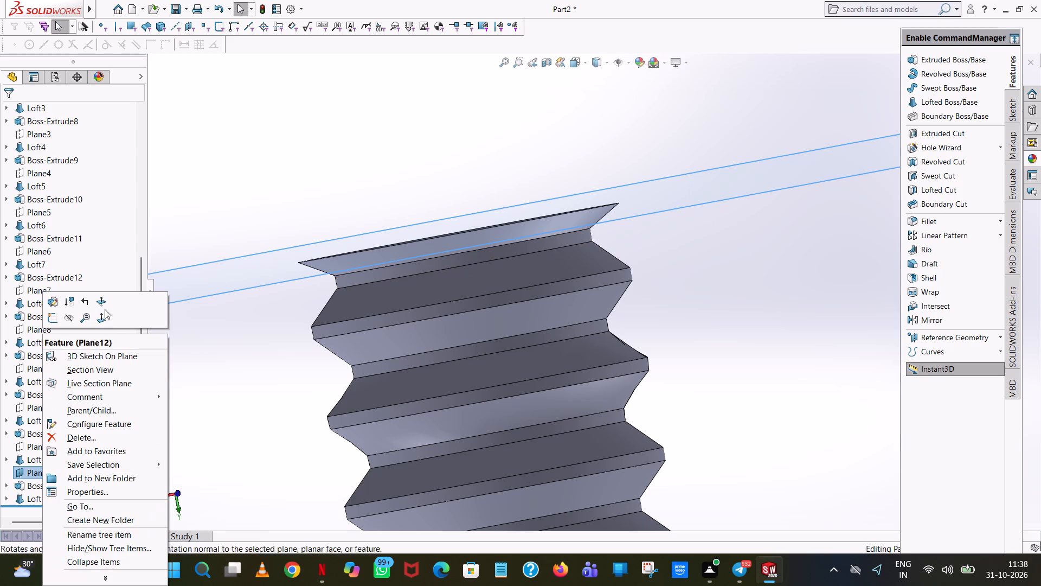
{"action": "left_click", "coordinate": [73, 316]}
Sketch a 2.5 mm radius circle centred on the origin on the outer end face of the last loft.
{"action": "middle_click_drag", "start_coordinate": [721, 206], "coordinate": [727, 232]}
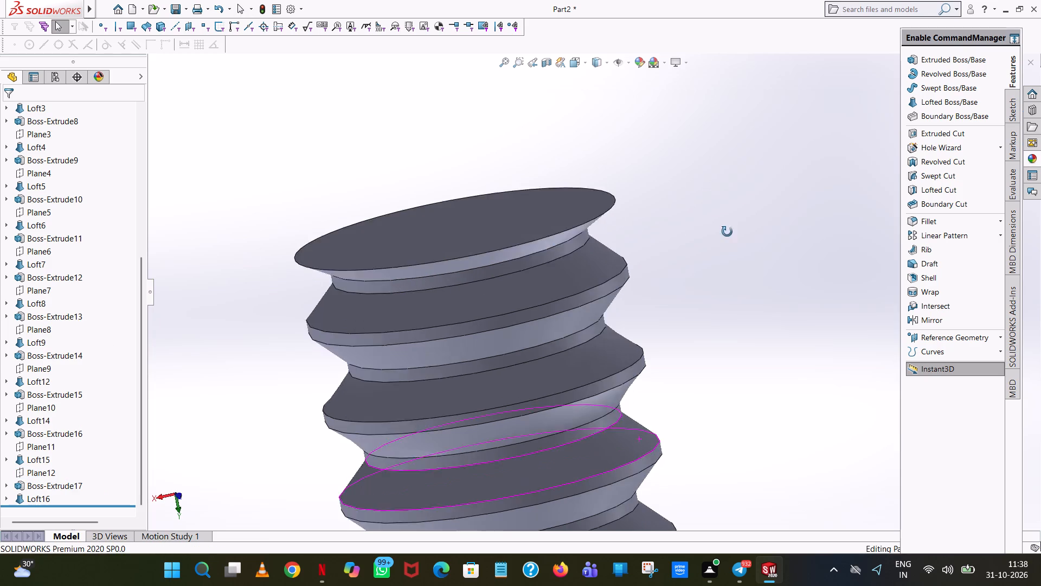
{"action": "middle_click_drag", "start_coordinate": [727, 232], "coordinate": [734, 257]}
{"action": "scroll", "coordinate": [734, 257], "scroll_direction": "down", "scroll_amount": 1}
{"action": "scroll", "coordinate": [523, 187], "scroll_direction": "up", "scroll_amount": 4}
{"action": "left_click", "coordinate": [955, 56]}
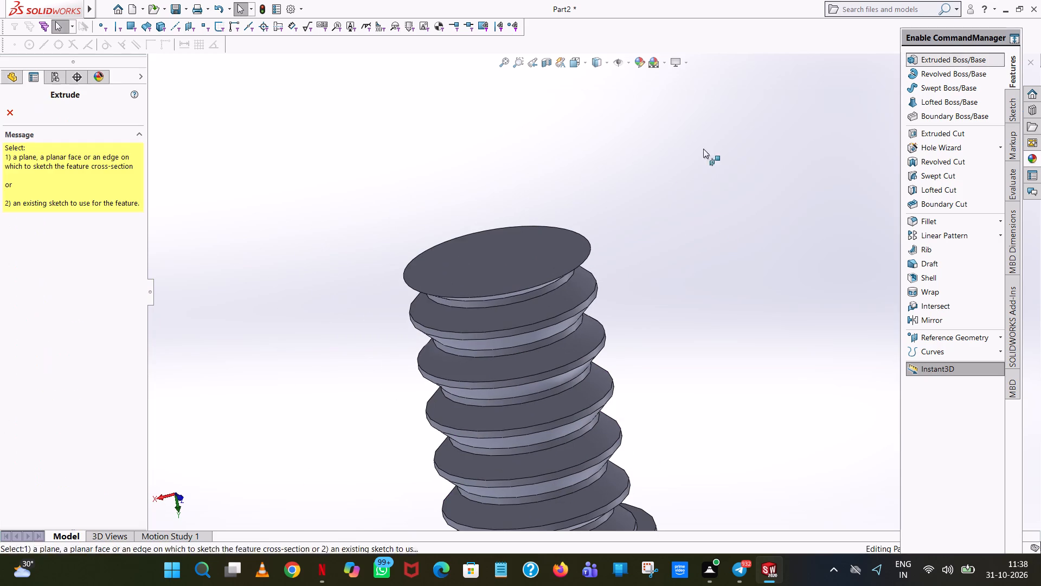
{"action": "left_click", "coordinate": [524, 259]}
{"action": "scroll", "coordinate": [438, 144], "scroll_direction": "up", "scroll_amount": 1}
{"action": "middle_click_drag", "start_coordinate": [438, 144], "coordinate": [448, 172]}
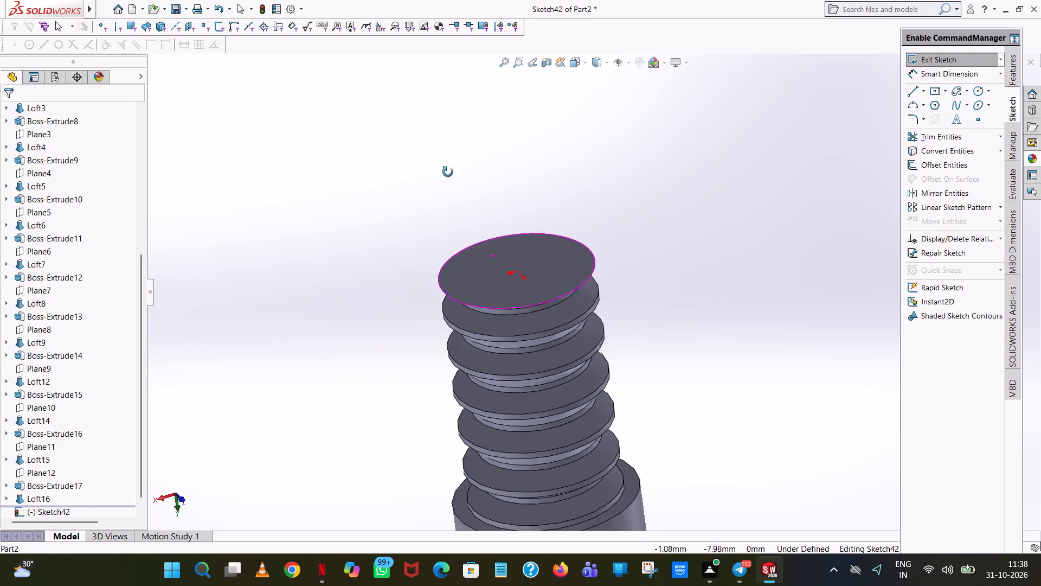
{"action": "middle_click_drag", "start_coordinate": [448, 172], "coordinate": [453, 291]}
{"action": "left_click", "coordinate": [583, 66]}
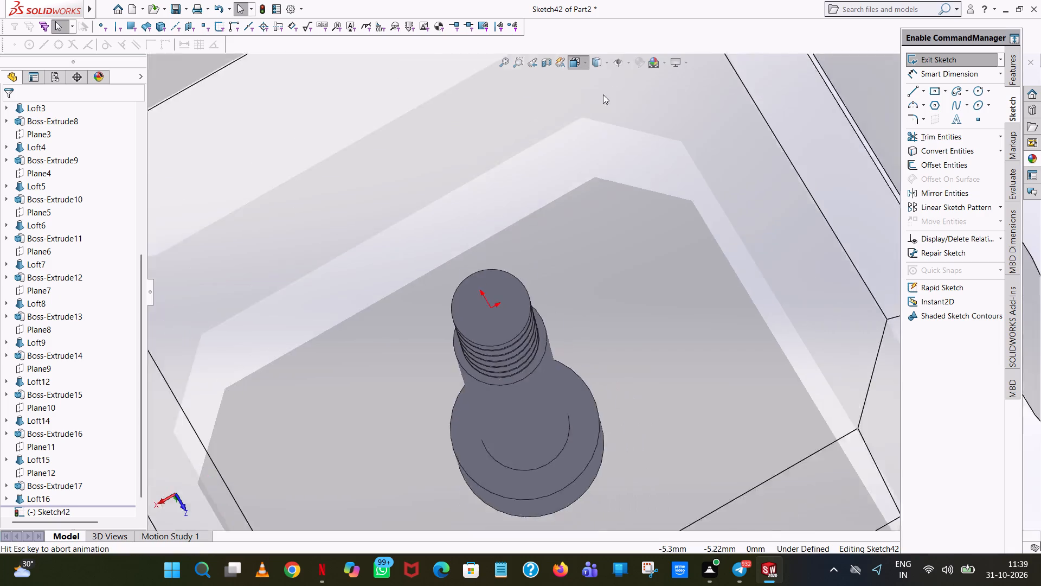
{"action": "left_click", "coordinate": [638, 129]}
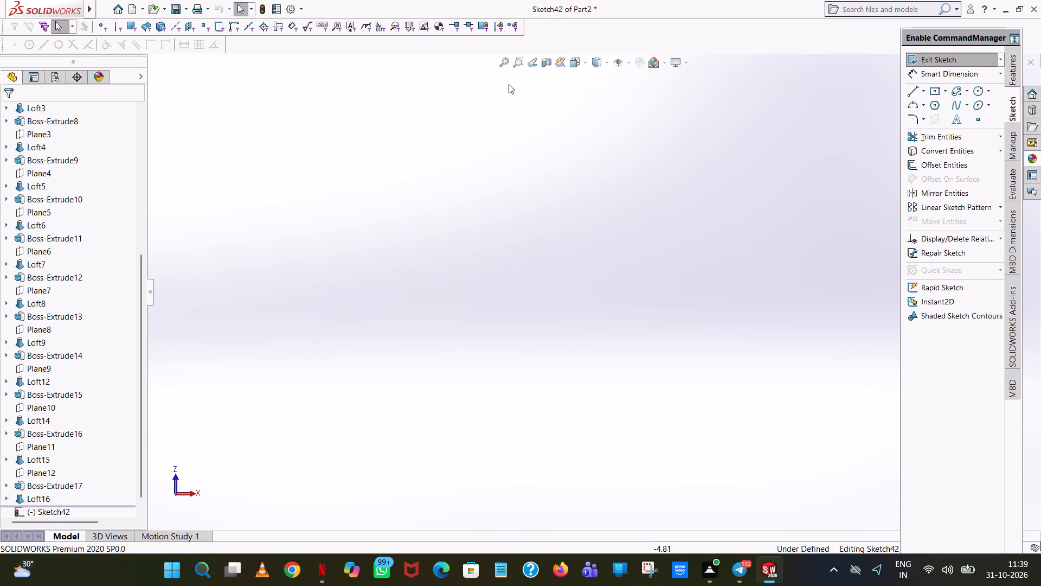
{"action": "left_click", "coordinate": [504, 64]}
{"action": "left_click", "coordinate": [978, 91]}
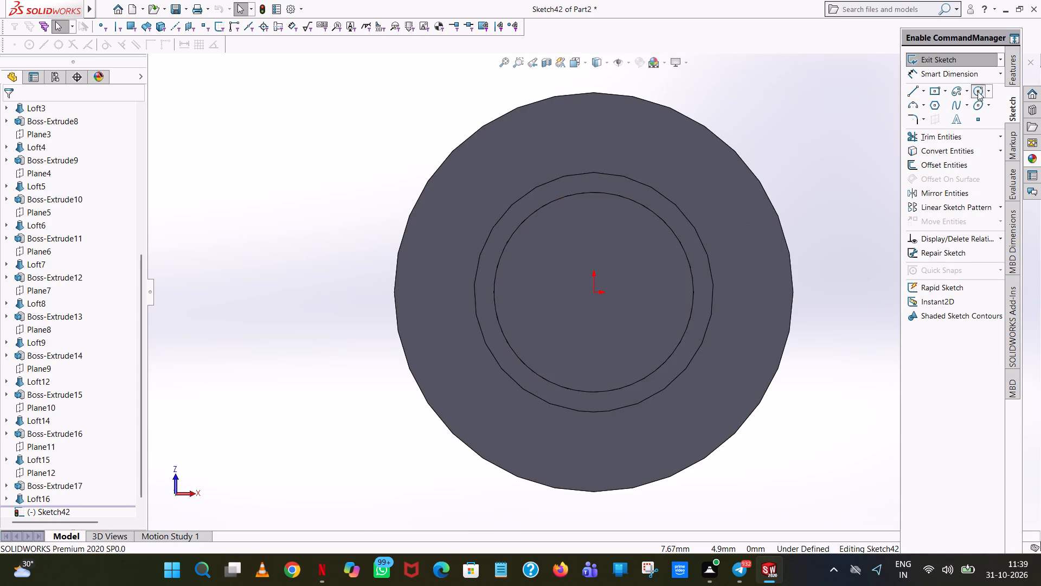
{"action": "left_click", "coordinate": [596, 295]}
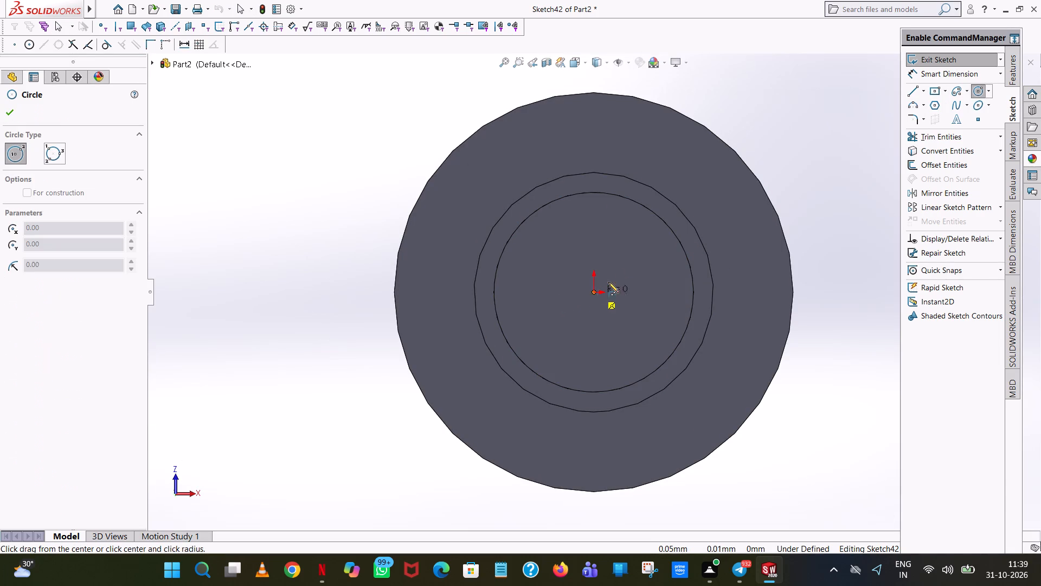
{"action": "left_click", "coordinate": [686, 249]}
{"action": "right_click", "coordinate": [686, 249]}
{"action": "left_click", "coordinate": [720, 252]}
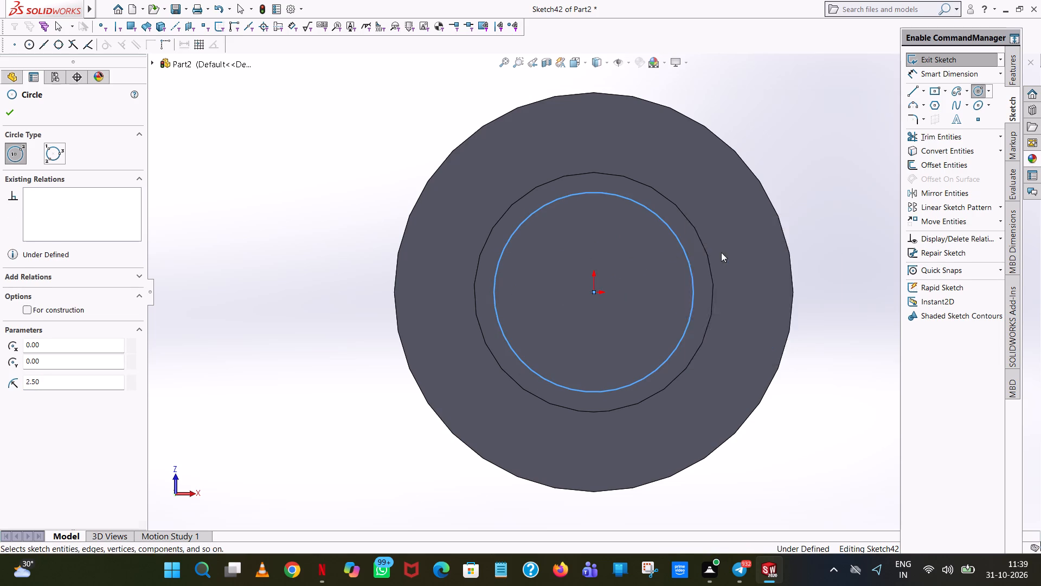
Extrude the 2.5 mm radius circle outward as a blind 0.20 mm boss merged with the threaded body.
{"action": "middle_click_drag", "start_coordinate": [766, 352], "coordinate": [756, 277]}
{"action": "scroll", "coordinate": [535, 132], "scroll_direction": "up", "scroll_amount": 5}
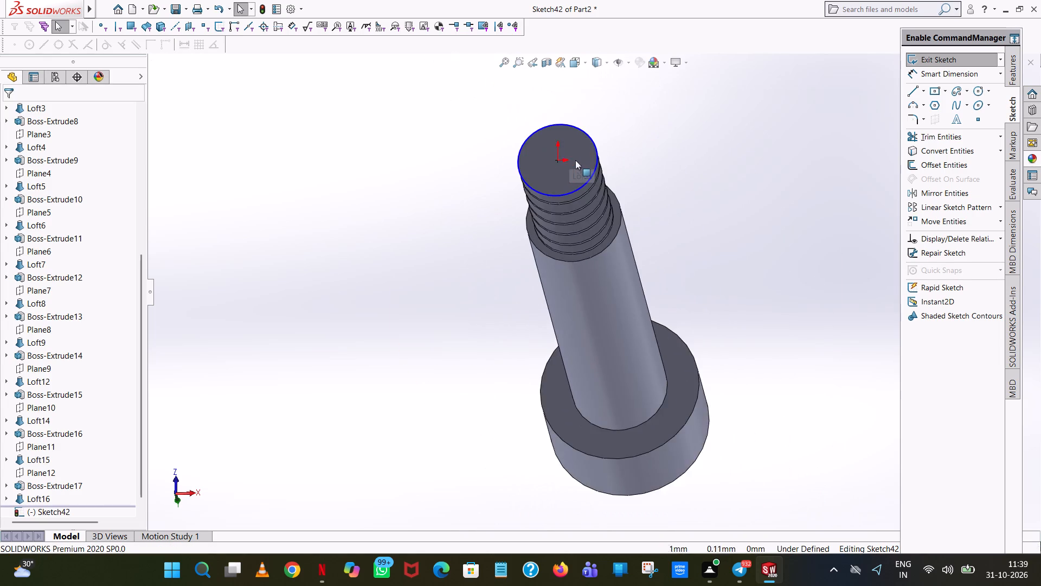
{"action": "scroll", "coordinate": [577, 162], "scroll_direction": "up", "scroll_amount": 1}
{"action": "middle_click_drag", "start_coordinate": [578, 163], "coordinate": [562, 63]}
{"action": "scroll", "coordinate": [552, 94], "scroll_direction": "down", "scroll_amount": 6}
{"action": "middle_click_drag", "start_coordinate": [556, 99], "coordinate": [555, 41]}
{"action": "scroll", "coordinate": [599, 141], "scroll_direction": "up", "scroll_amount": 2}
{"action": "middle_click_drag", "start_coordinate": [599, 139], "coordinate": [627, 130]}
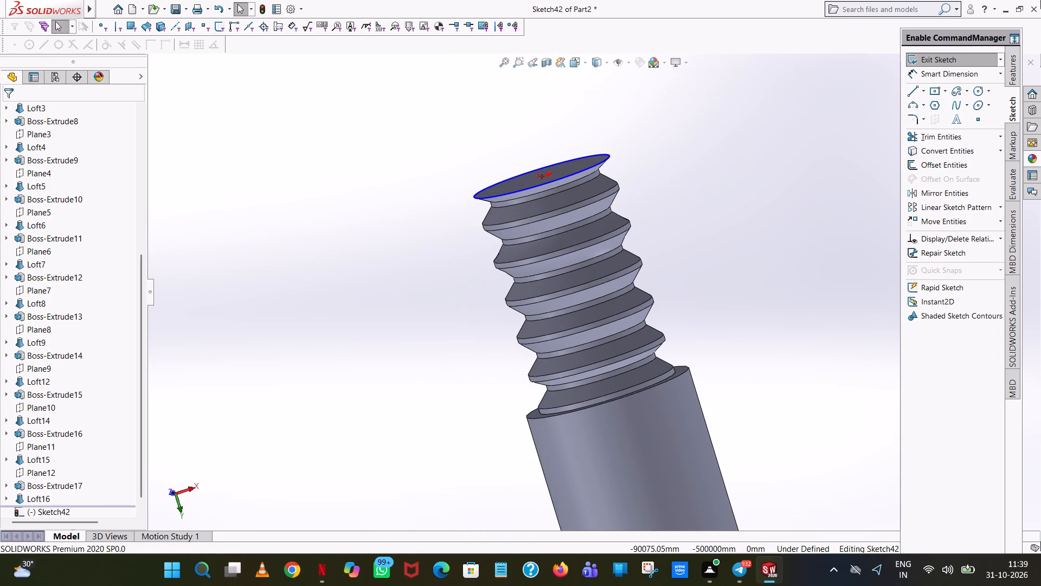
{"action": "left_click", "coordinate": [1013, 77]}
{"action": "left_click", "coordinate": [966, 66]}
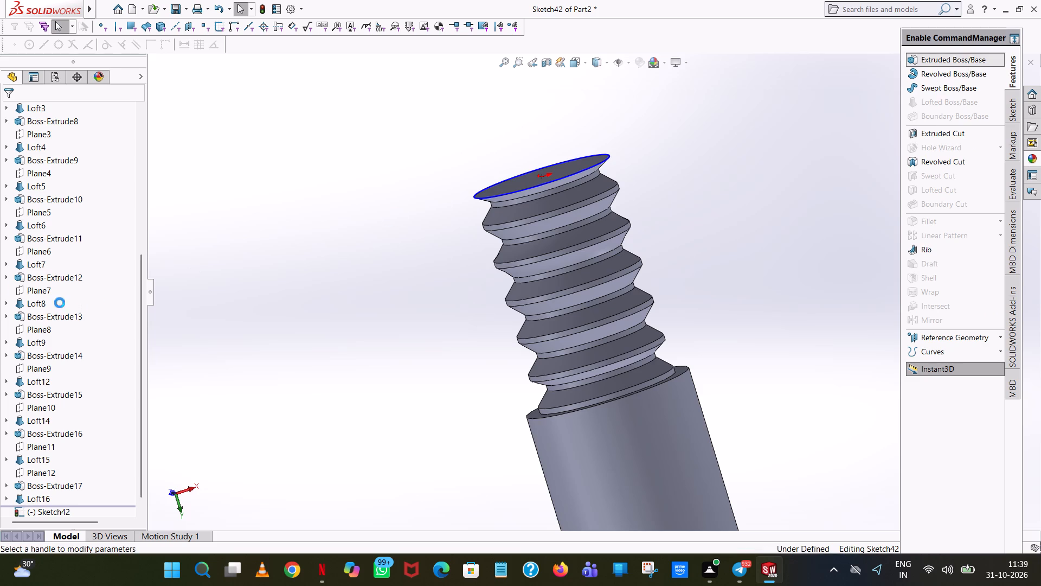
{"action": "left_click", "coordinate": [3, 111]}
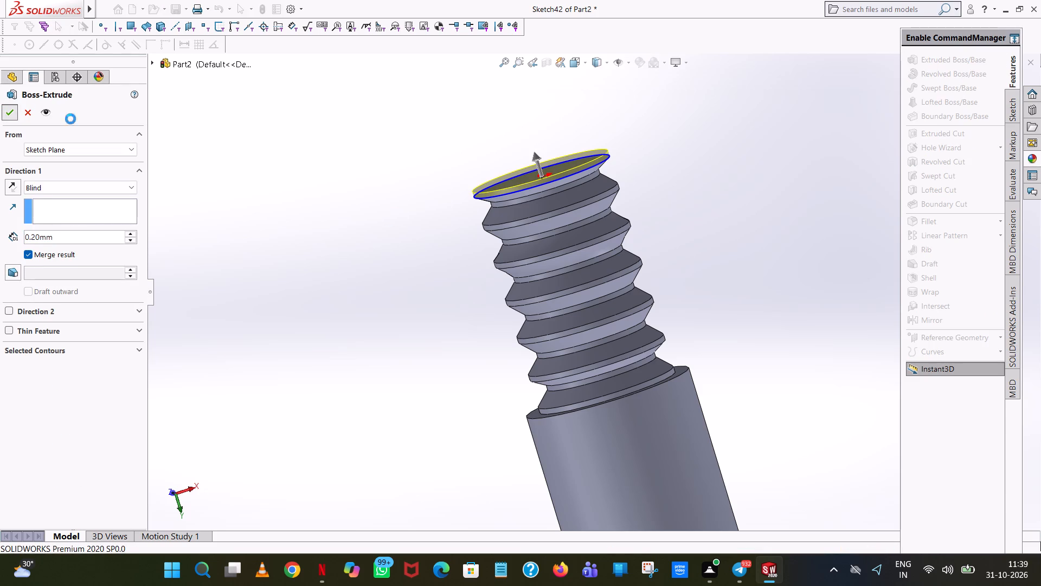
{"action": "left_click", "coordinate": [657, 144]}
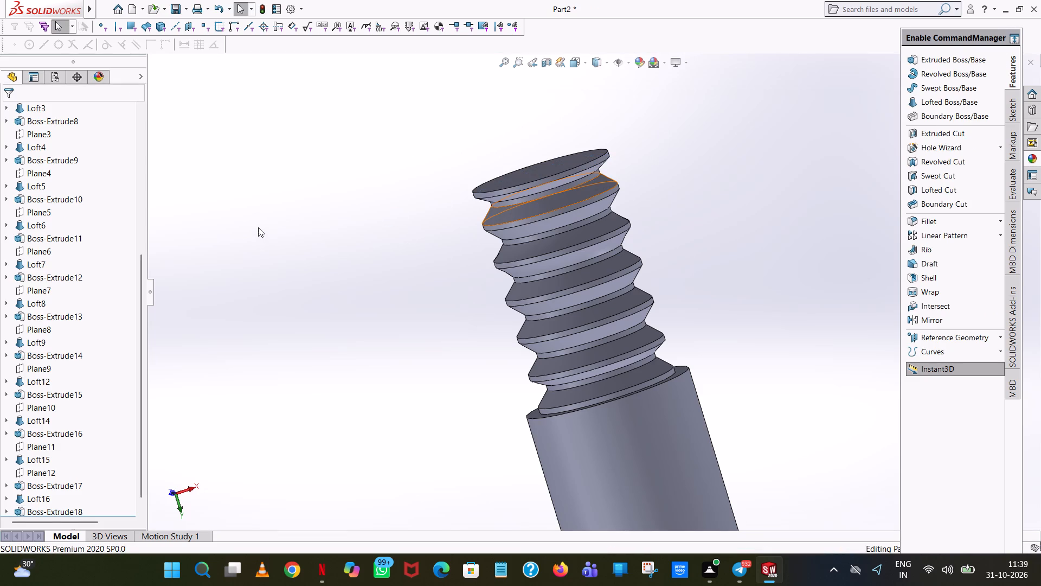
Create a reference plane offset 0.50 mm outward from the end face of the new thin extrusion.
{"action": "middle_click_drag", "start_coordinate": [538, 136], "coordinate": [566, 113]}
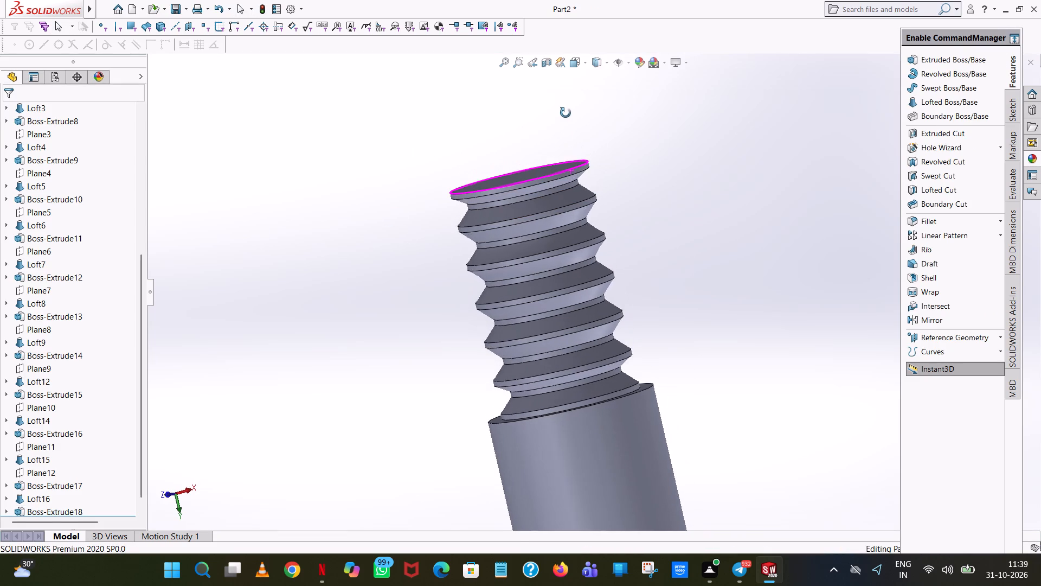
{"action": "middle_click_drag", "start_coordinate": [566, 113], "coordinate": [566, 113]}
{"action": "scroll", "coordinate": [519, 186], "scroll_direction": "down", "scroll_amount": 6}
{"action": "scroll", "coordinate": [542, 217], "scroll_direction": "up", "scroll_amount": 2}
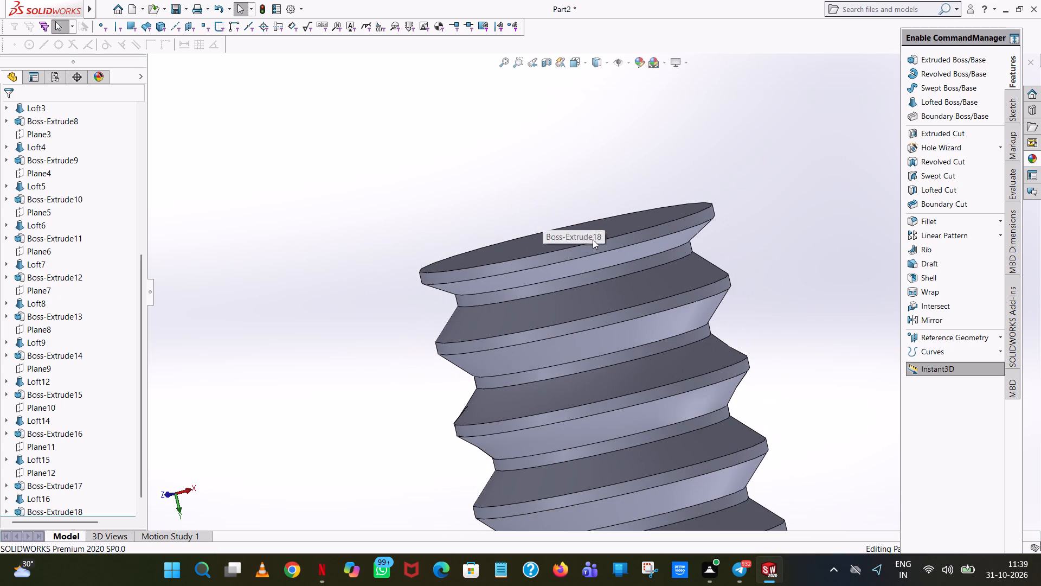
{"action": "scroll", "coordinate": [609, 270], "scroll_direction": "up", "scroll_amount": 6}
{"action": "scroll", "coordinate": [607, 264], "scroll_direction": "down", "scroll_amount": 1}
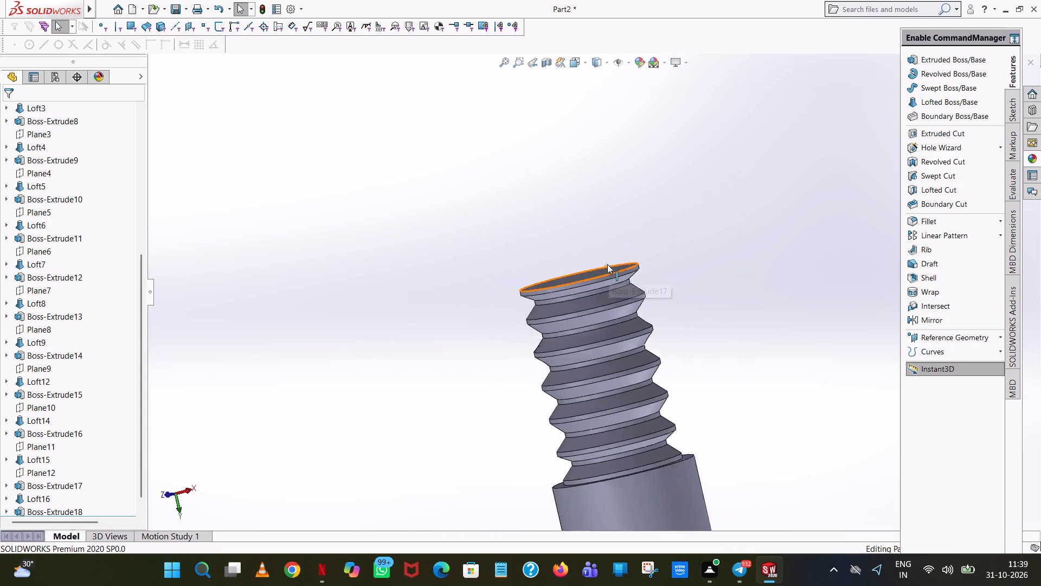
{"action": "scroll", "coordinate": [607, 264], "scroll_direction": "down", "scroll_amount": 7}
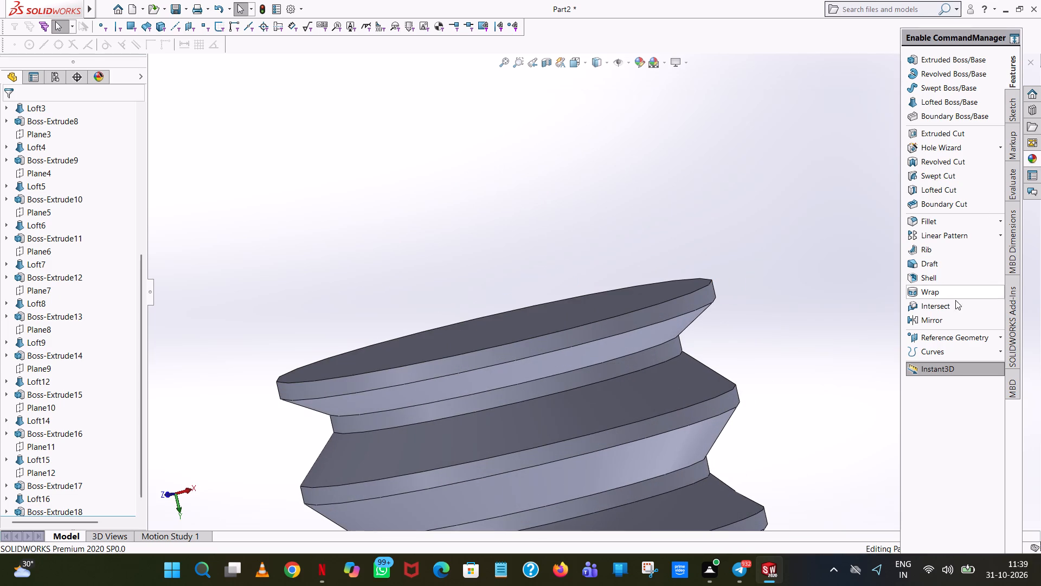
{"action": "left_click", "coordinate": [946, 339]}
{"action": "left_click", "coordinate": [944, 340]}
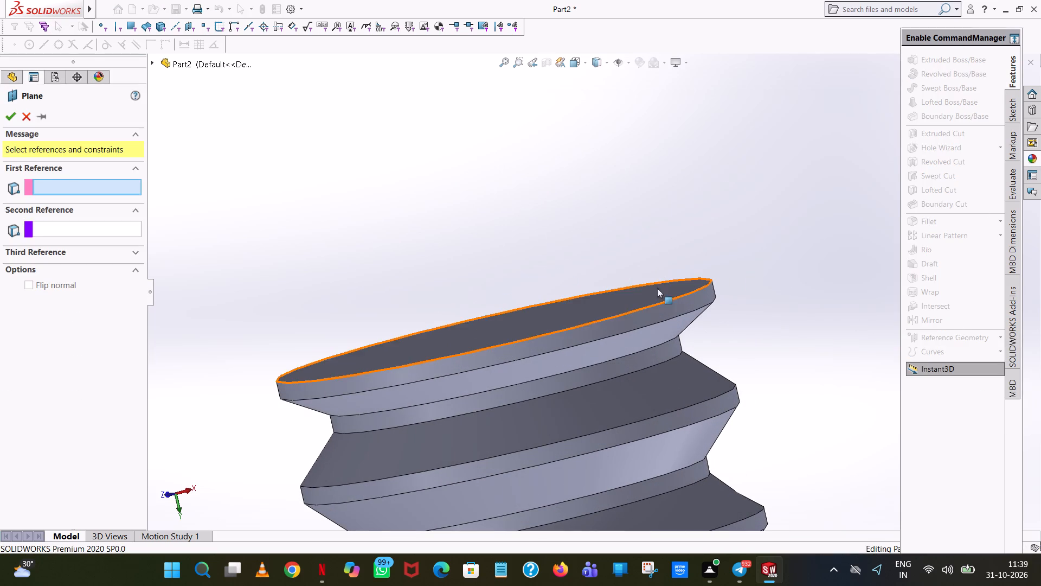
{"action": "left_click", "coordinate": [654, 299]}
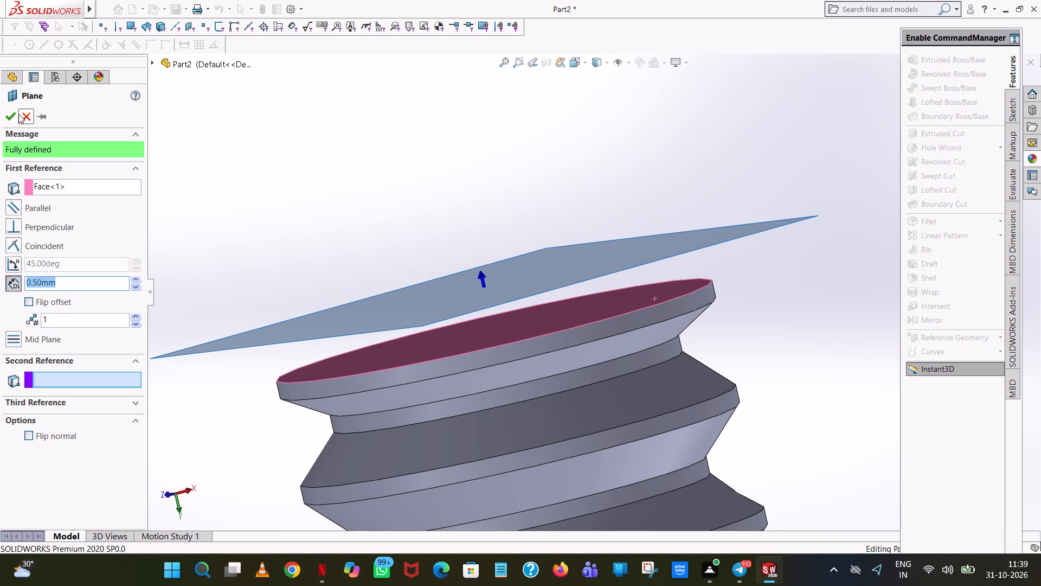
{"action": "left_click", "coordinate": [6, 116]}
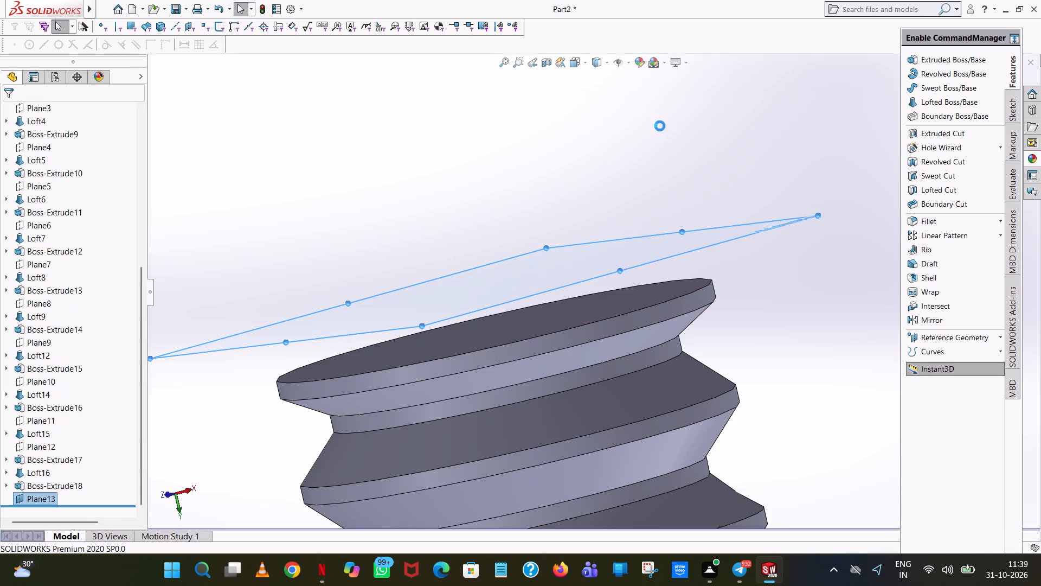
Sketch a circle of 2 mm radius centred on the origin on the new offset plane and finish the sketch.
{"action": "left_click", "coordinate": [25, 496]}
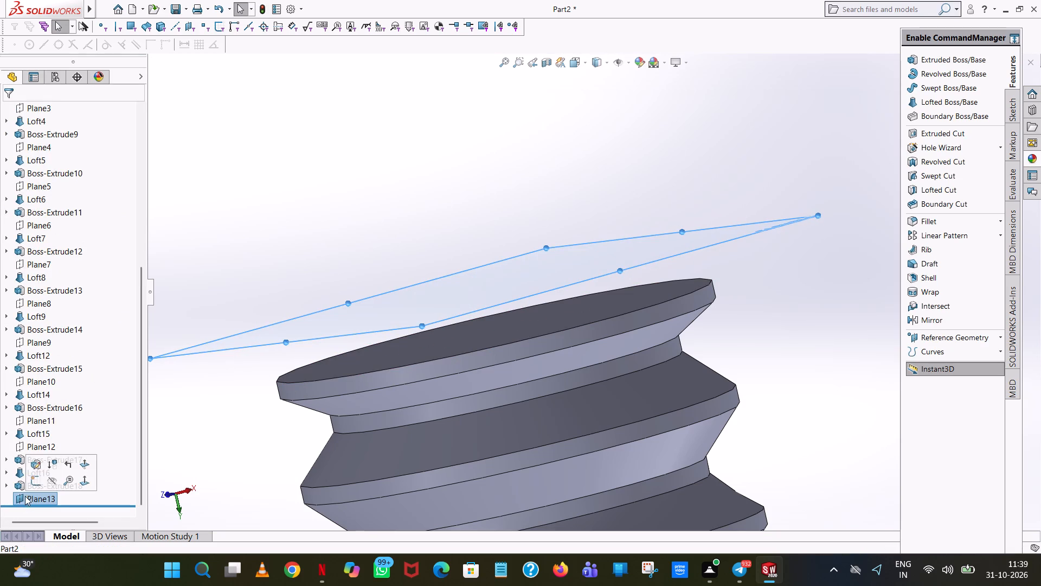
{"action": "left_click", "coordinate": [38, 475]}
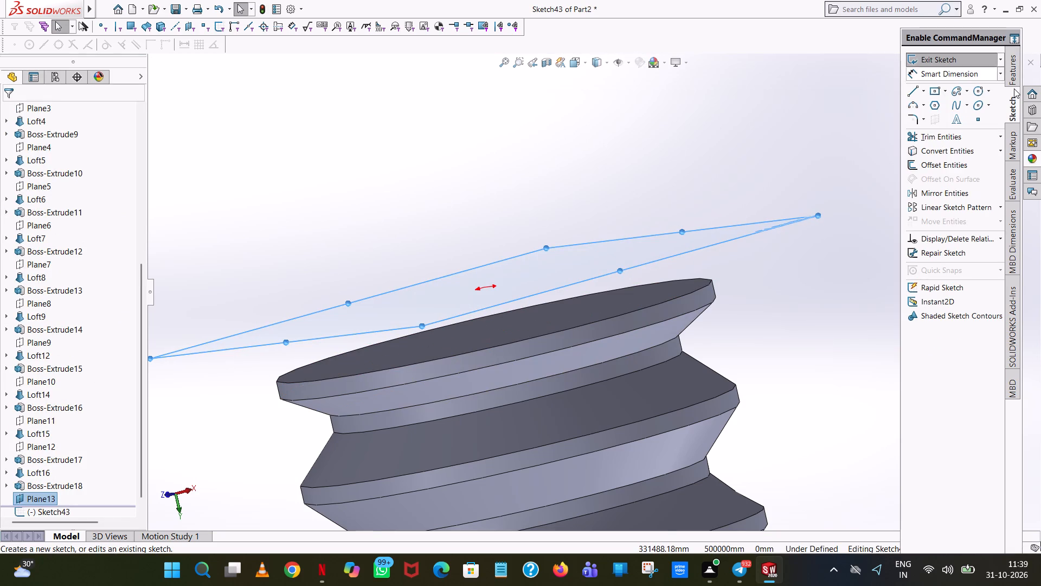
{"action": "left_click", "coordinate": [979, 92]}
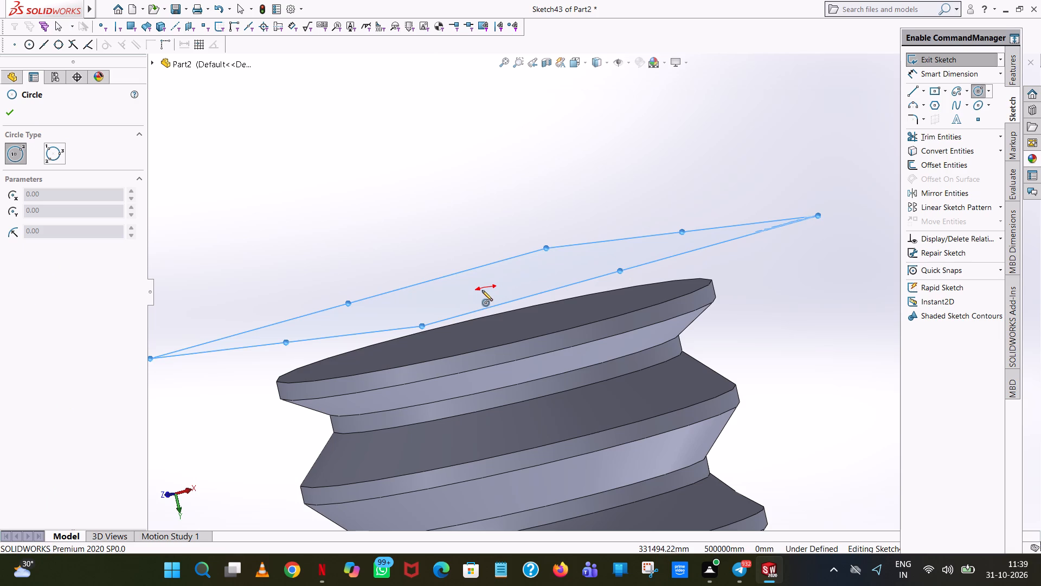
{"action": "middle_click_drag", "start_coordinate": [509, 269], "coordinate": [541, 392]}
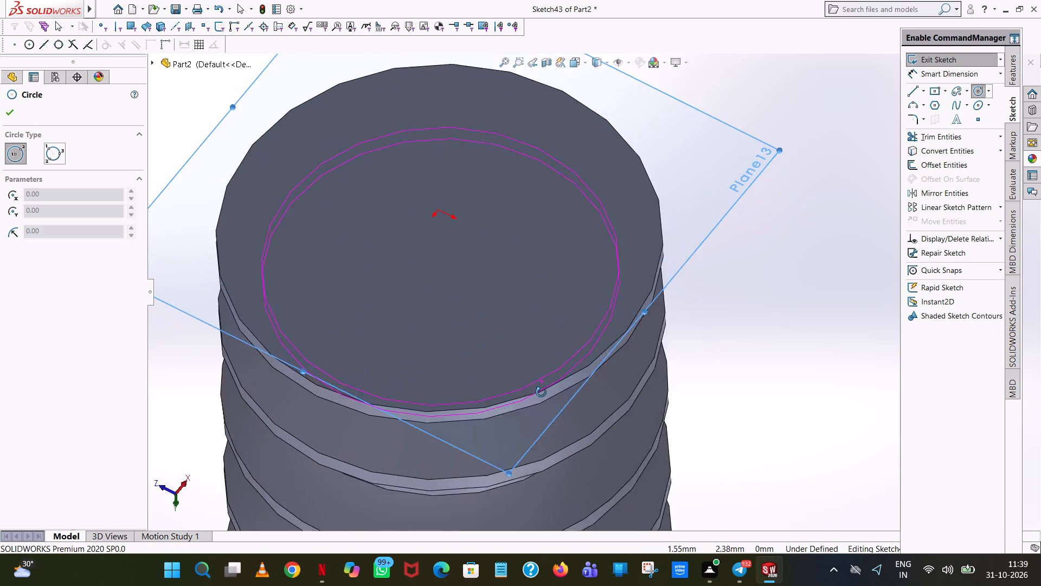
{"action": "middle_click_drag", "start_coordinate": [541, 392], "coordinate": [544, 411]}
{"action": "left_click", "coordinate": [439, 211]}
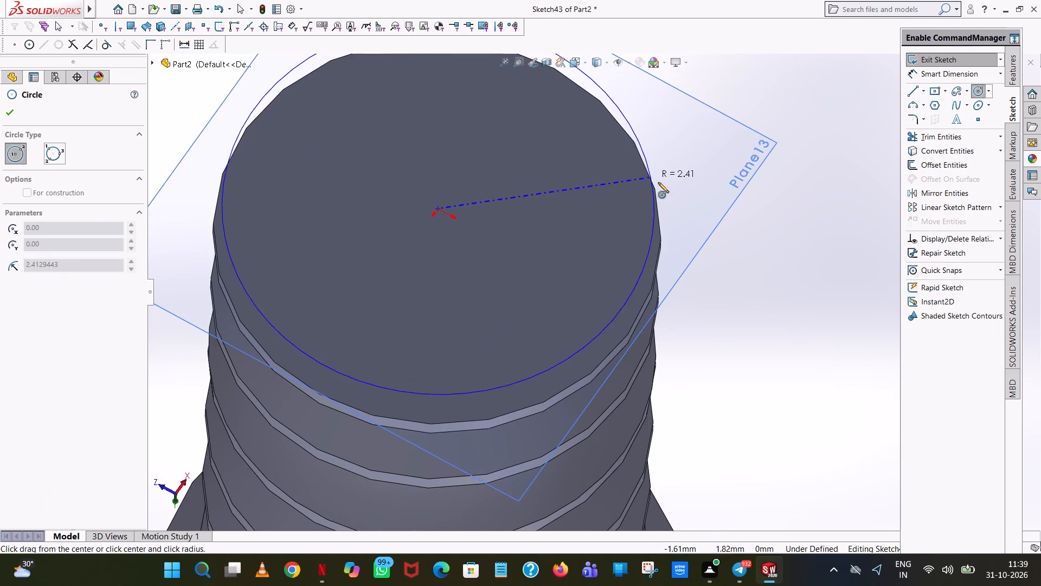
{"action": "left_click", "coordinate": [649, 201]}
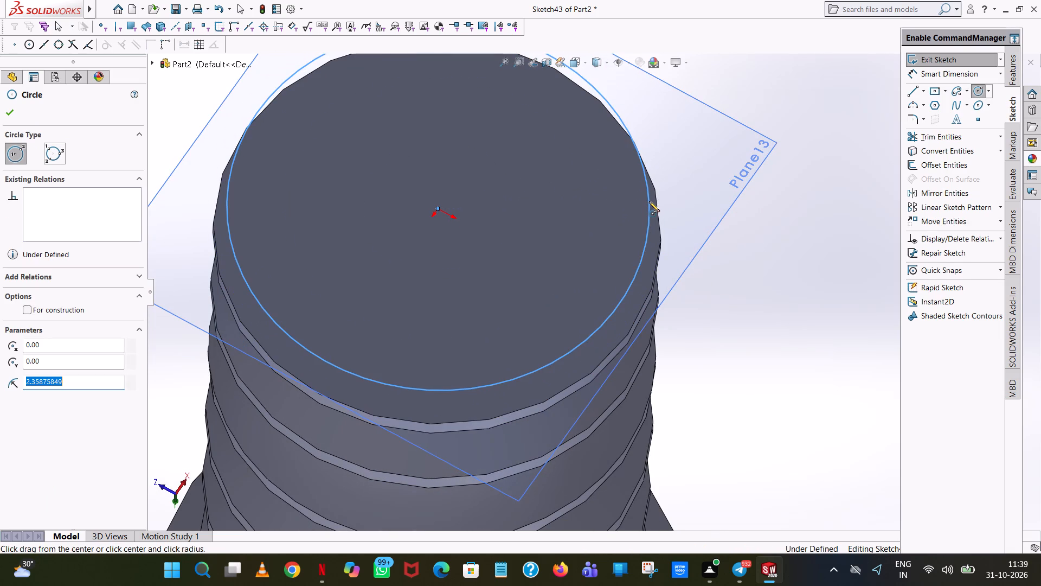
{"action": "key", "text": "2"}
{"action": "key", "text": "Return"}
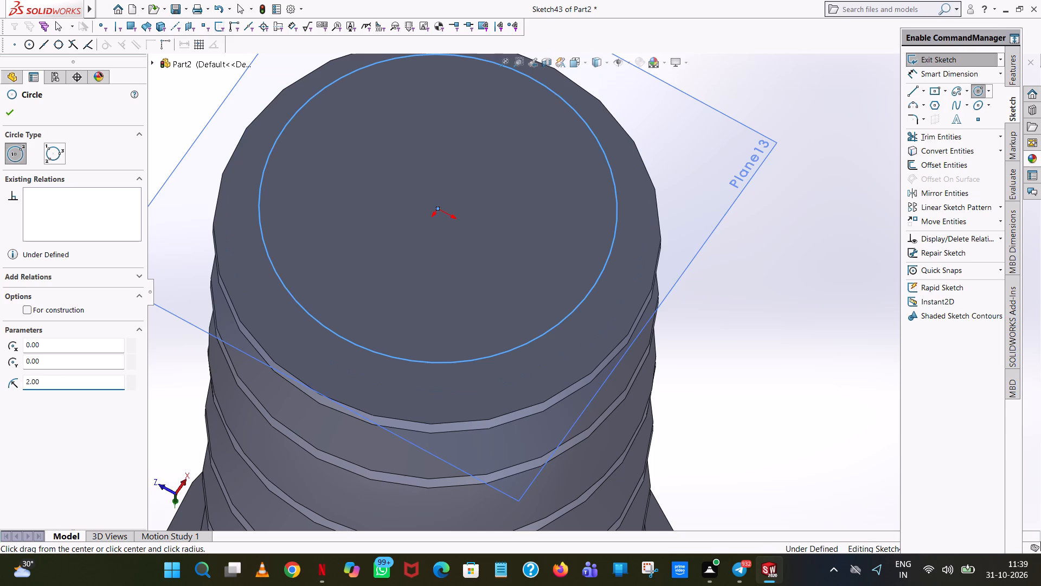
{"action": "right_click", "coordinate": [649, 201]}
{"action": "left_click", "coordinate": [703, 206]}
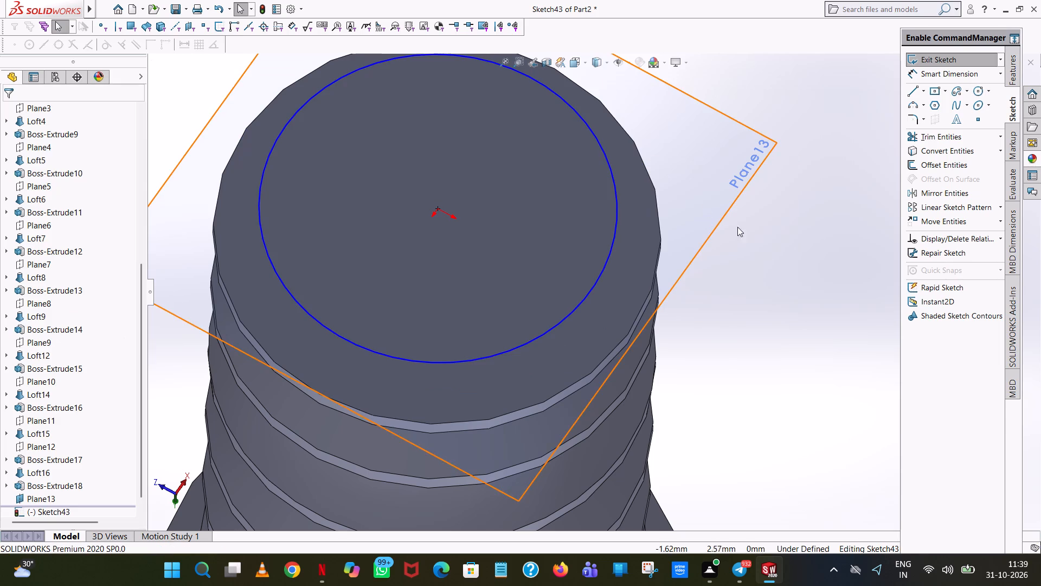
{"action": "left_click", "coordinate": [773, 296]}
{"action": "middle_click_drag", "start_coordinate": [652, 324], "coordinate": [648, 233]}
{"action": "scroll", "coordinate": [650, 324], "scroll_direction": "up", "scroll_amount": 1}
{"action": "middle_click_drag", "start_coordinate": [632, 218], "coordinate": [632, 216]}
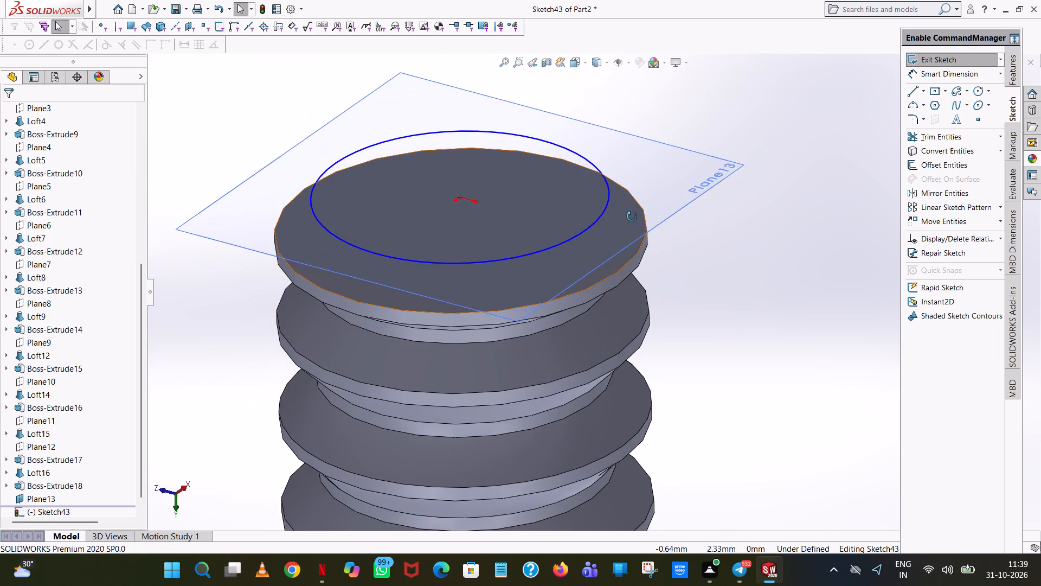
{"action": "middle_click_drag", "start_coordinate": [632, 216], "coordinate": [660, 189]}
{"action": "scroll", "coordinate": [632, 216], "scroll_direction": "up", "scroll_amount": 1}
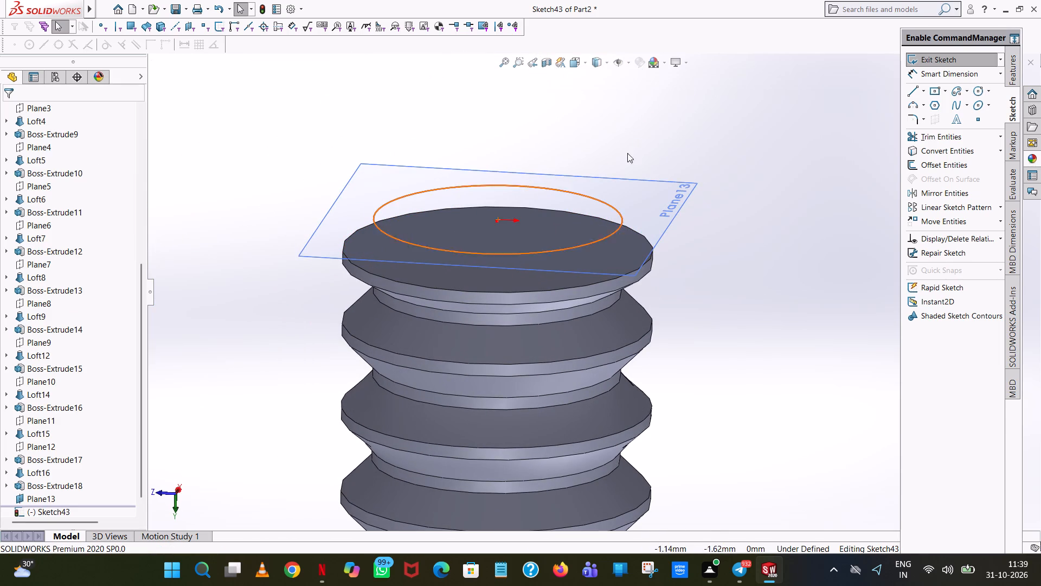
{"action": "left_click", "coordinate": [941, 60]}
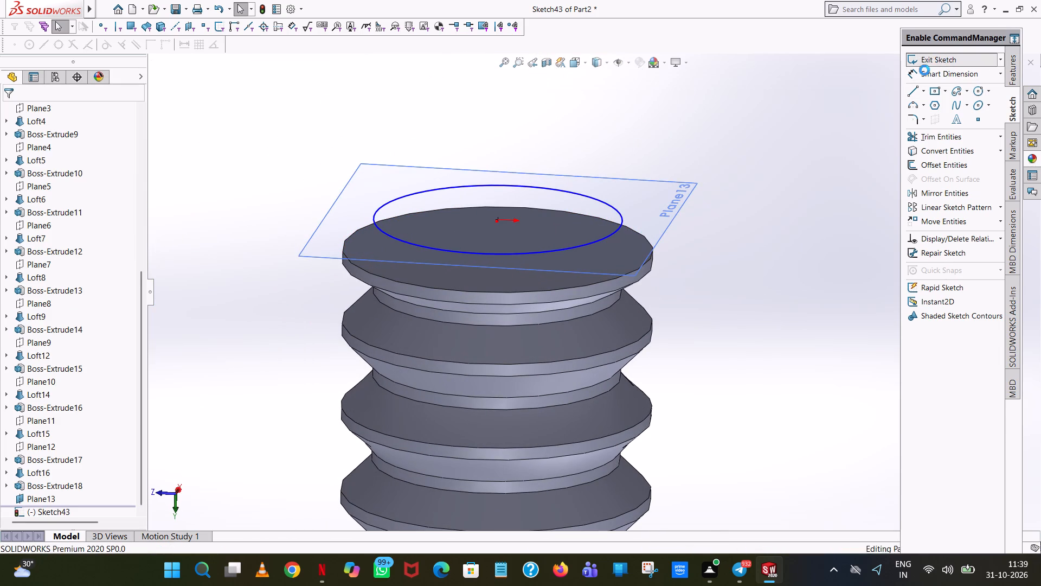
{"action": "left_click", "coordinate": [779, 296]}
Sketch a circle of 2.5 mm radius centred on the origin on the outer end face of the last thin extrusion.
{"action": "middle_click_drag", "start_coordinate": [666, 281], "coordinate": [682, 232]}
{"action": "scroll", "coordinate": [666, 281], "scroll_direction": "up", "scroll_amount": 1}
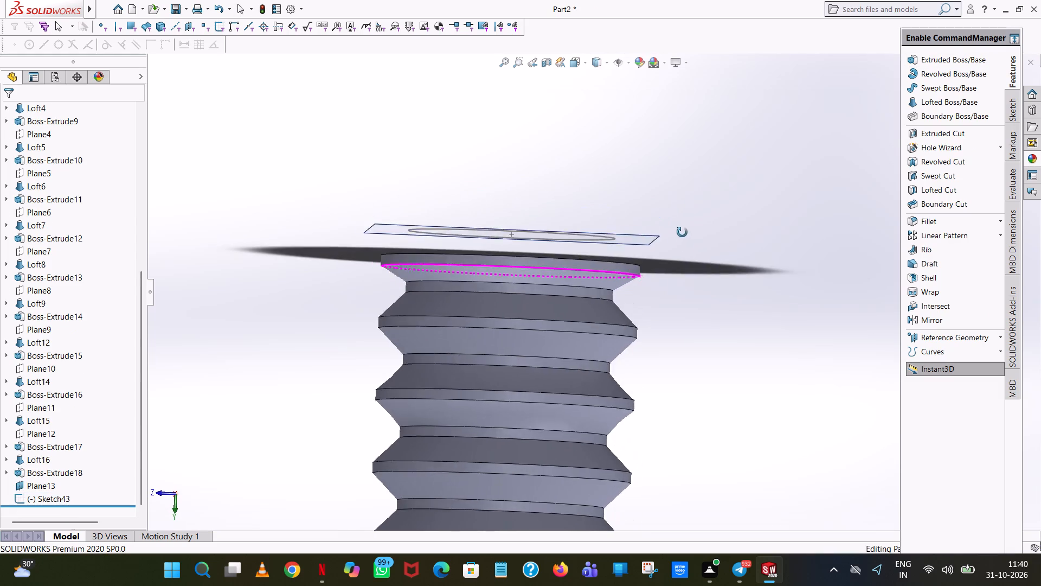
{"action": "middle_click_drag", "start_coordinate": [682, 232], "coordinate": [689, 253]}
{"action": "left_click", "coordinate": [978, 55]}
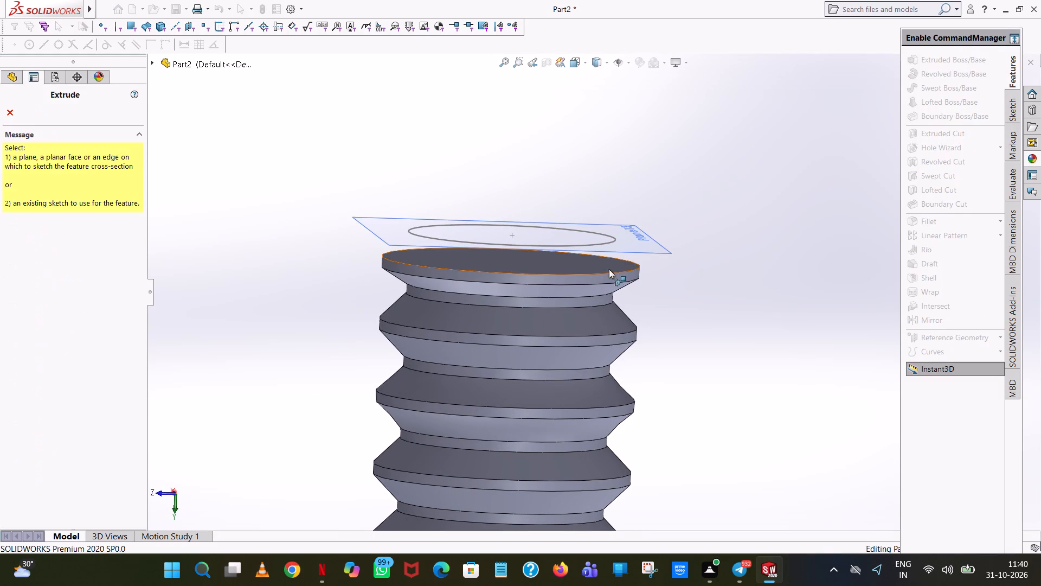
{"action": "left_click", "coordinate": [602, 271]}
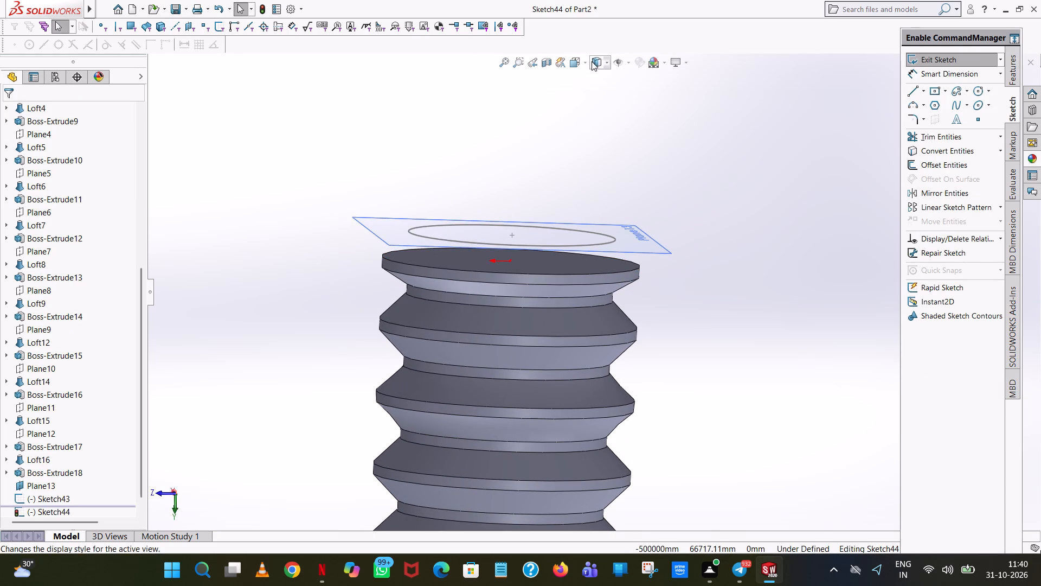
{"action": "left_click", "coordinate": [581, 63]}
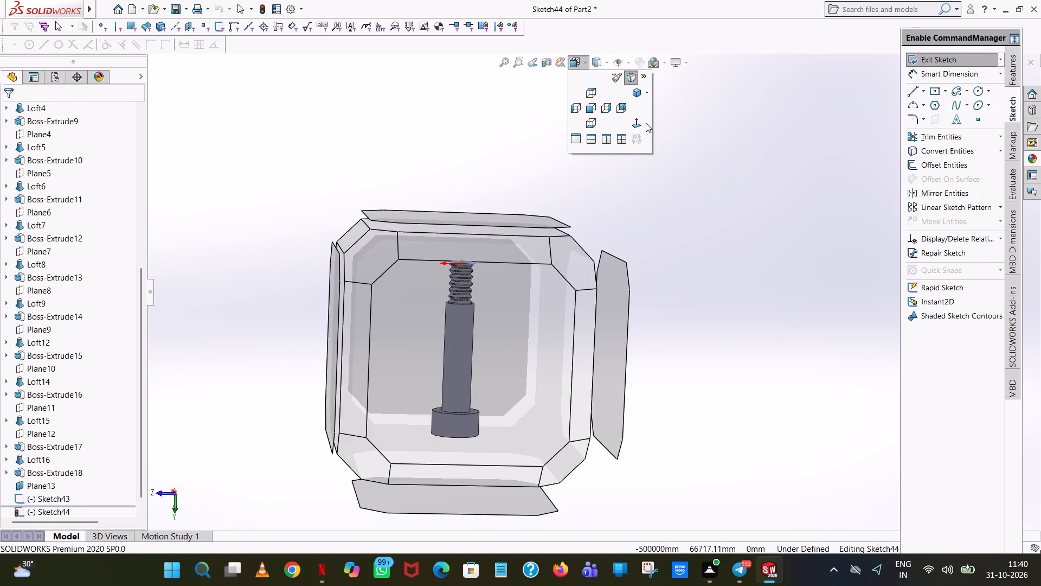
{"action": "left_click", "coordinate": [634, 125]}
{"action": "left_click", "coordinate": [506, 65]}
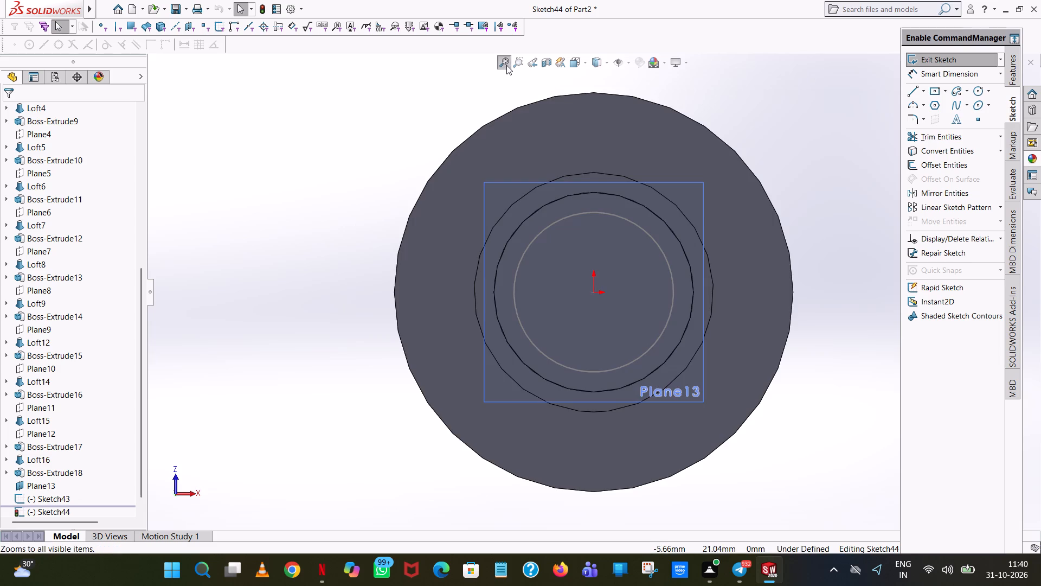
{"action": "left_click", "coordinate": [979, 90]}
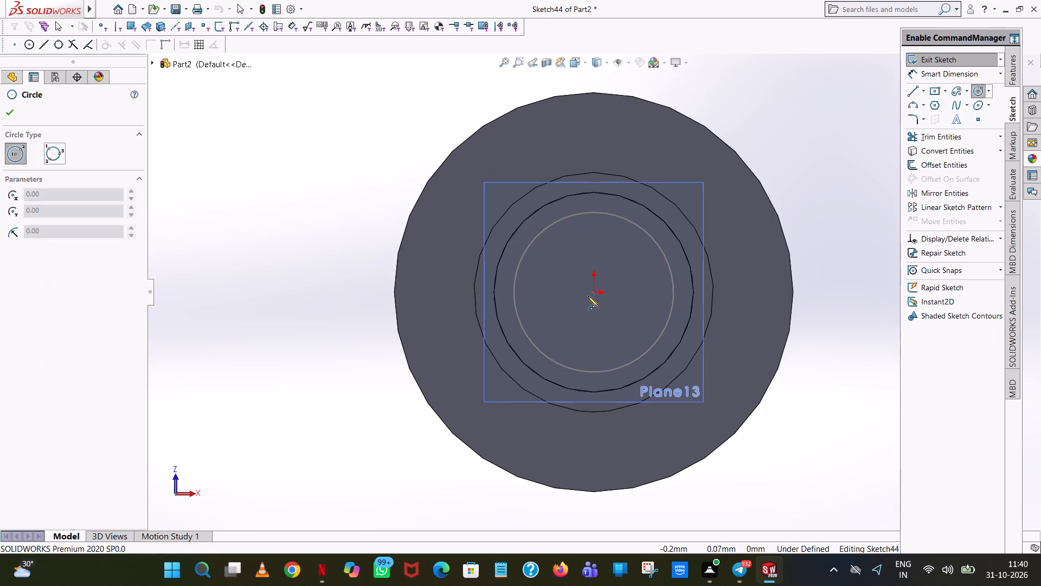
{"action": "left_click", "coordinate": [594, 292]}
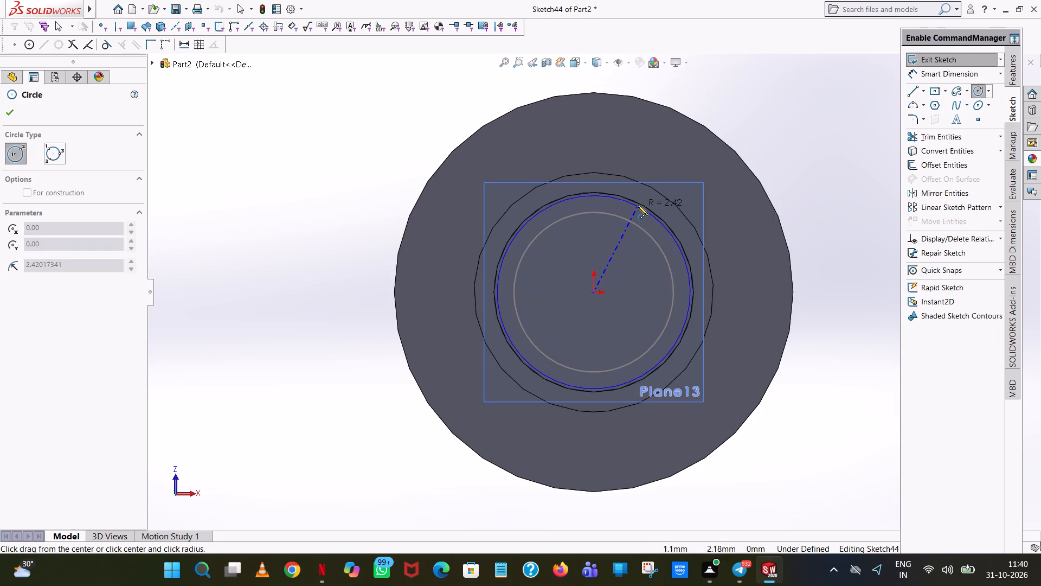
{"action": "left_click", "coordinate": [638, 203]}
{"action": "right_click", "coordinate": [638, 203]}
{"action": "left_click", "coordinate": [657, 211]}
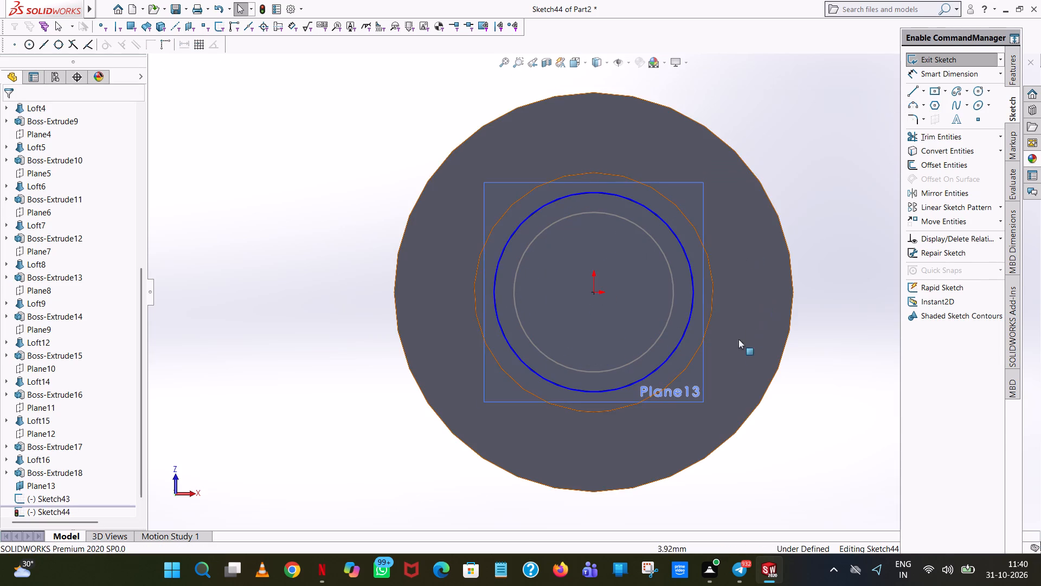
Close the 2.5 mm radius circle sketch without extruding it, keeping it as a separate loft profile.
{"action": "middle_click_drag", "start_coordinate": [710, 360], "coordinate": [688, 251]}
{"action": "scroll", "coordinate": [690, 249], "scroll_direction": "up", "scroll_amount": 6}
{"action": "left_click", "coordinate": [705, 217]}
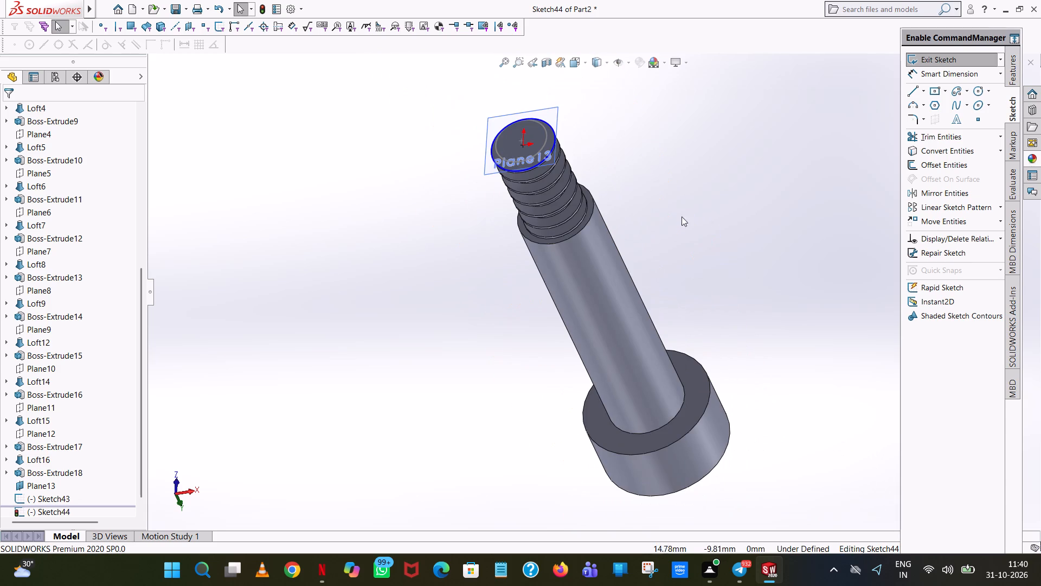
{"action": "middle_click_drag", "start_coordinate": [613, 194], "coordinate": [646, 124]}
{"action": "scroll", "coordinate": [651, 77], "scroll_direction": "up", "scroll_amount": 1}
{"action": "scroll", "coordinate": [626, 76], "scroll_direction": "down", "scroll_amount": 4}
{"action": "middle_click_drag", "start_coordinate": [634, 173], "coordinate": [632, 116]}
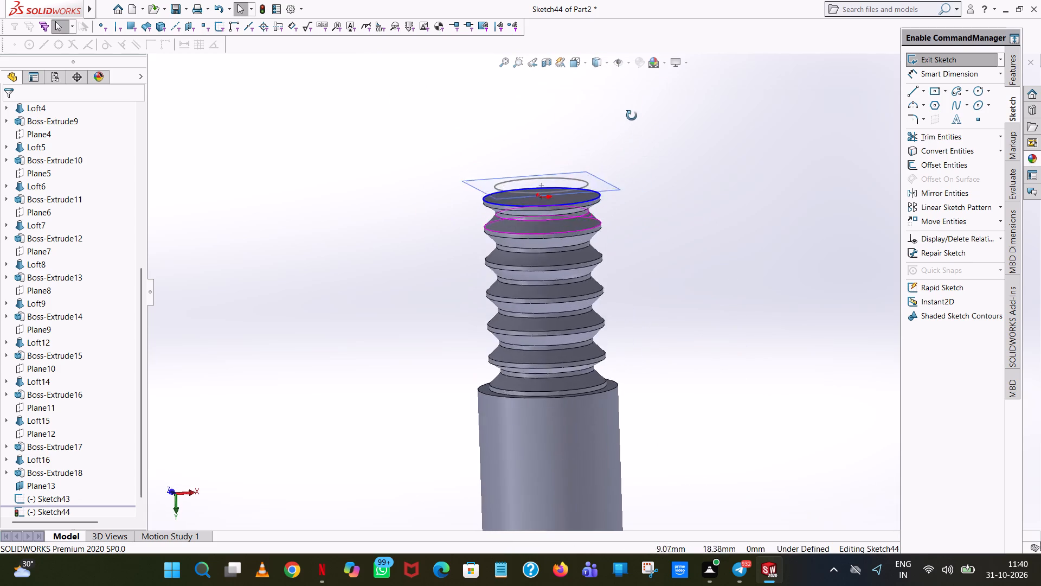
{"action": "middle_click_drag", "start_coordinate": [632, 116], "coordinate": [634, 103]}
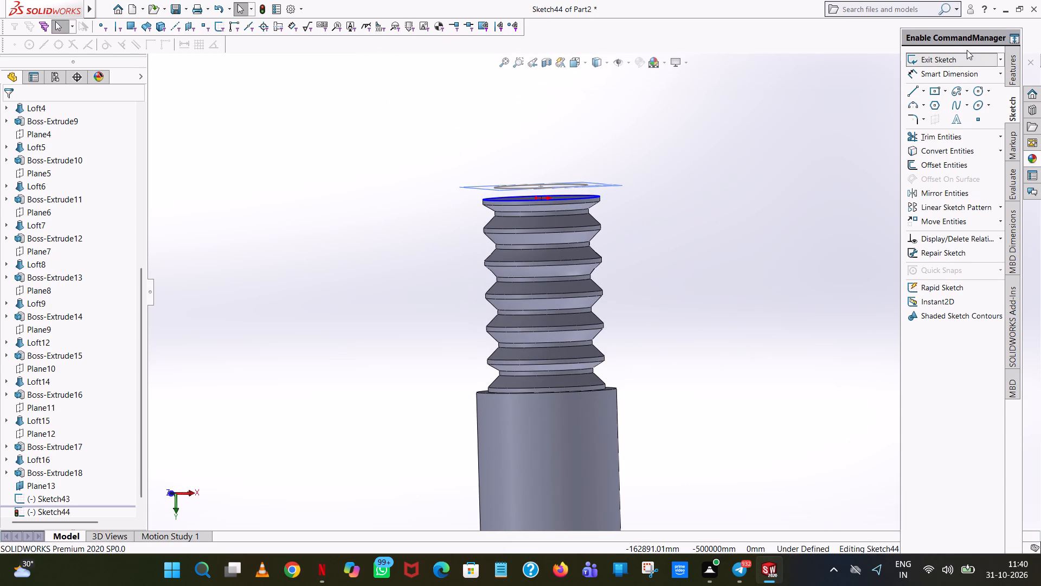
{"action": "left_click", "coordinate": [955, 58]}
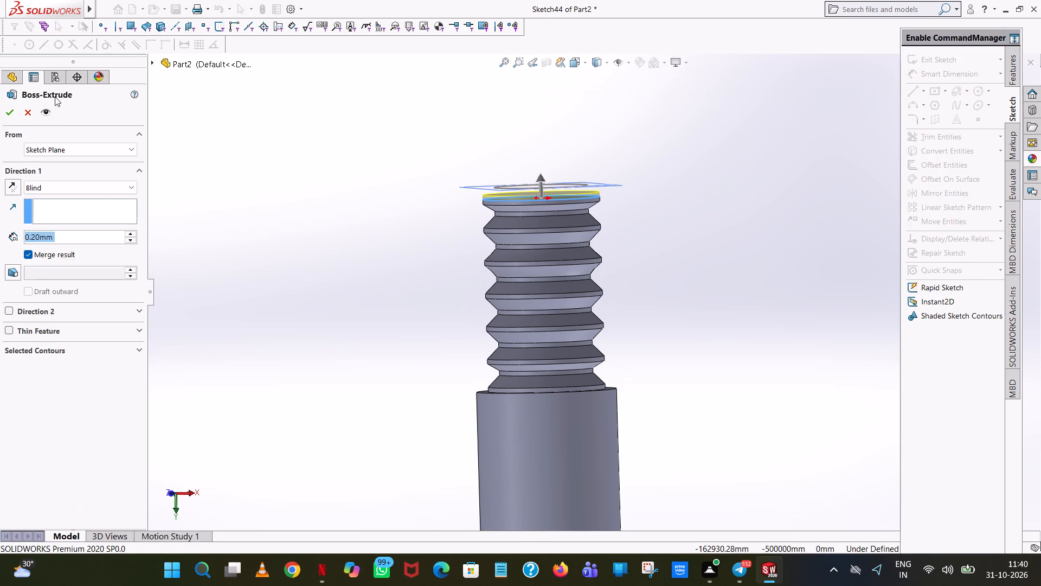
{"action": "left_click", "coordinate": [26, 118]}
{"action": "left_click", "coordinate": [625, 166]}
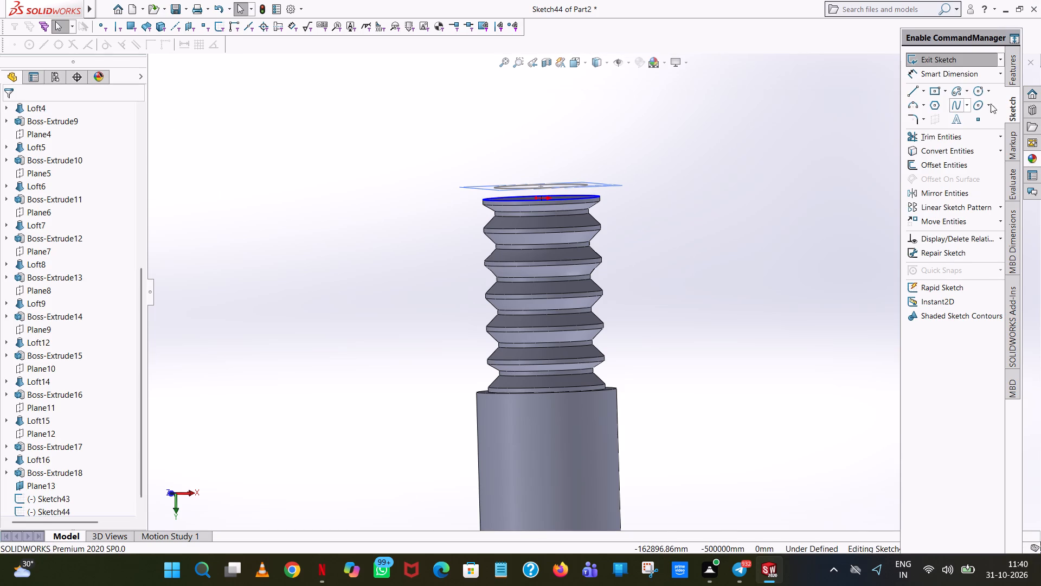
{"action": "left_click", "coordinate": [981, 57]}
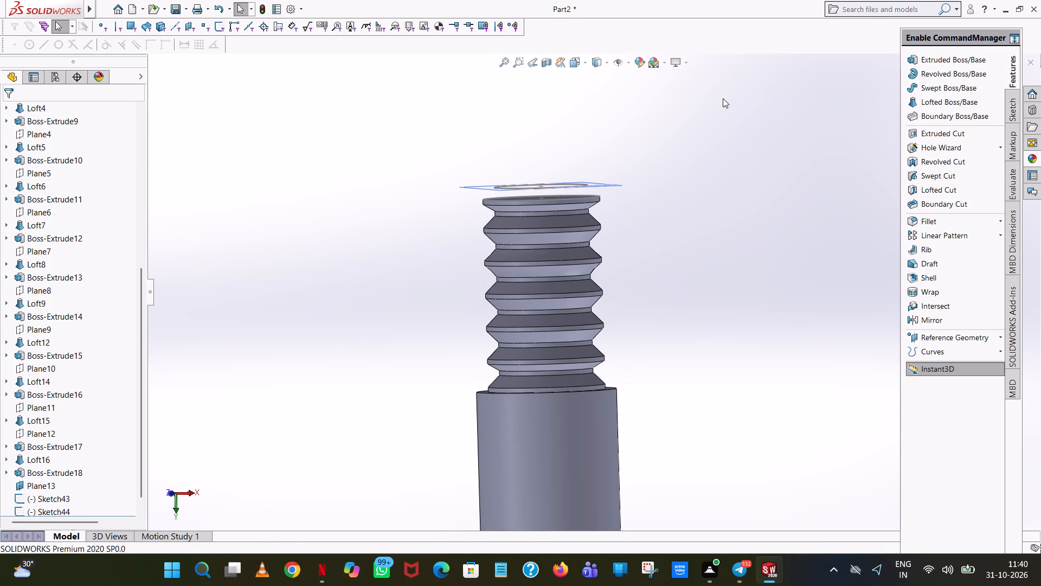
{"action": "left_click", "coordinate": [596, 141]}
Loft a merged boss from the 2.5 mm radius circle on the end face to the 2 mm radius circle on Plane13.
{"action": "scroll", "coordinate": [634, 179], "scroll_direction": "down", "scroll_amount": 3}
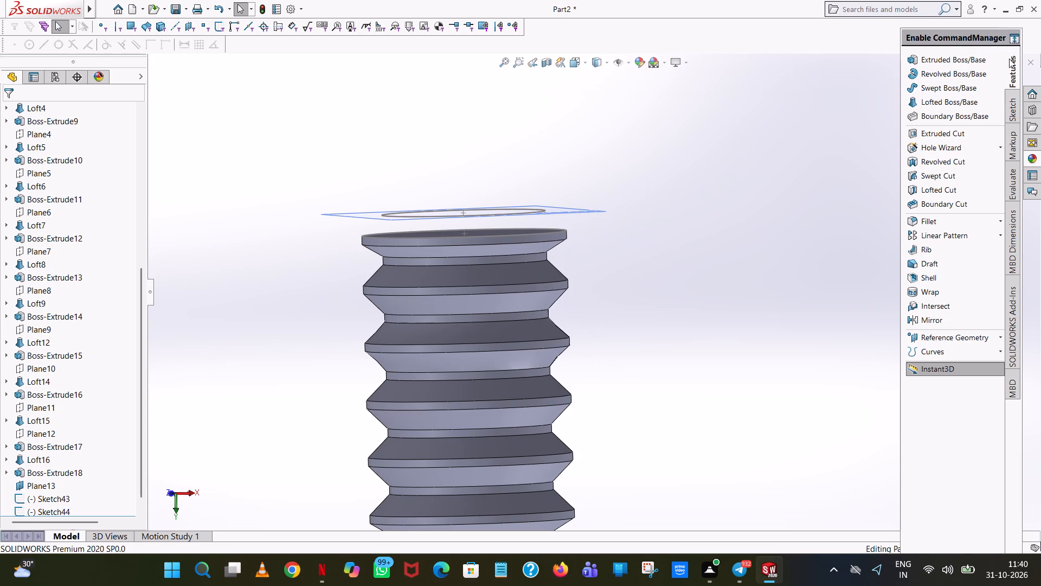
{"action": "left_click", "coordinate": [933, 99]}
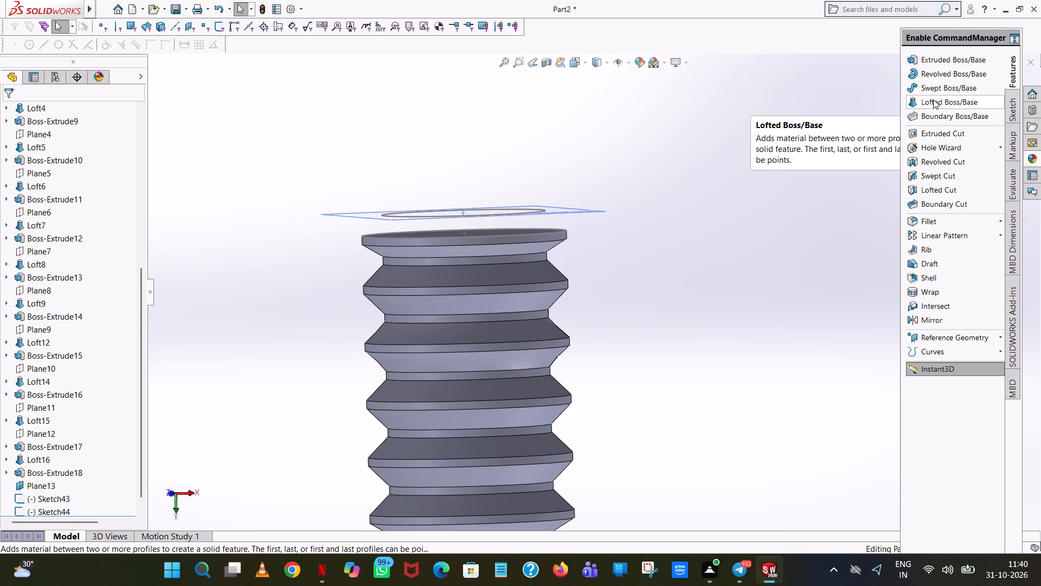
{"action": "left_click", "coordinate": [542, 232]}
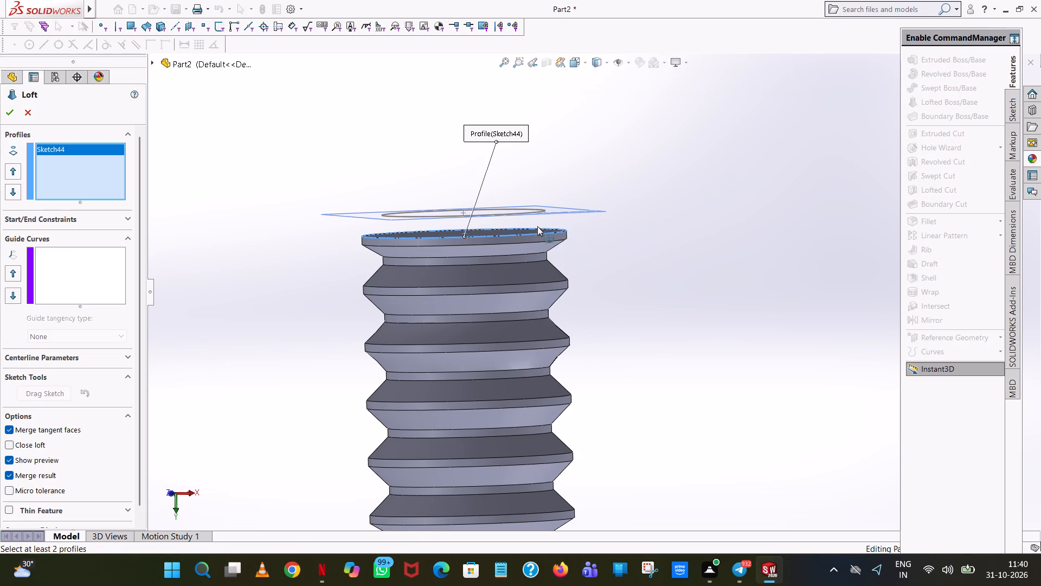
{"action": "left_click", "coordinate": [522, 214]}
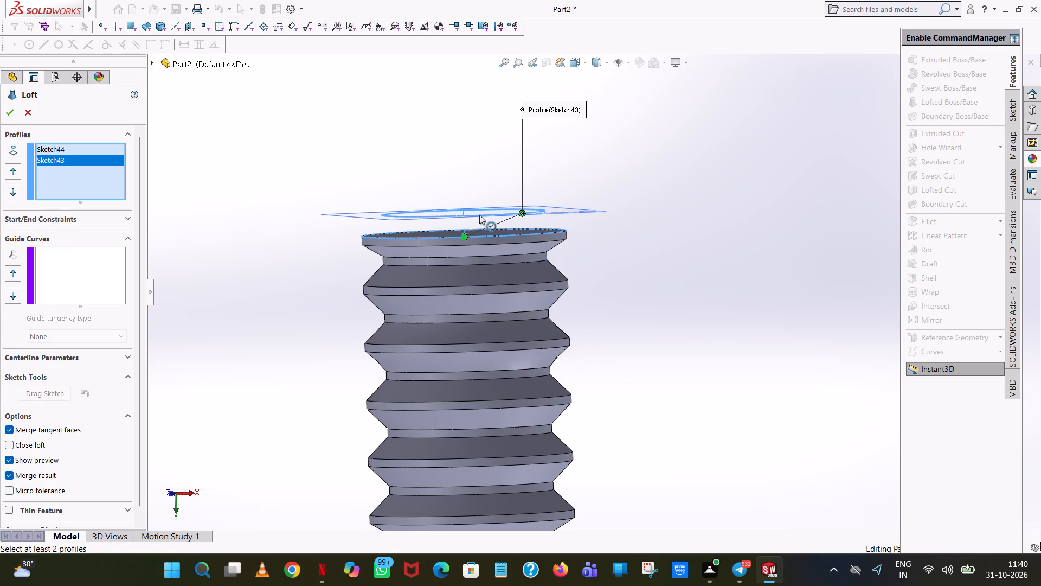
{"action": "left_click", "coordinate": [479, 216]}
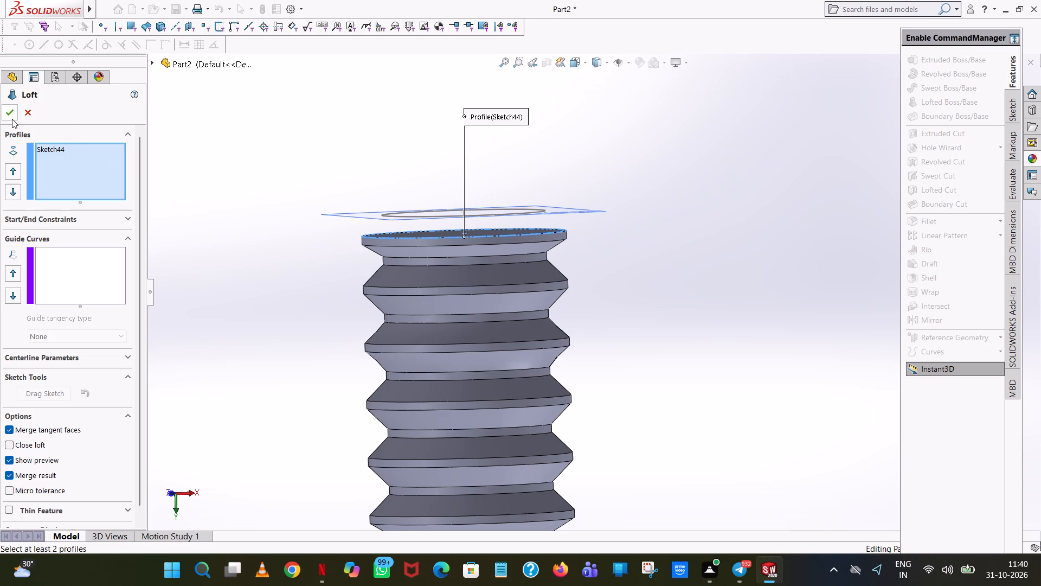
{"action": "left_click", "coordinate": [12, 119]}
{"action": "left_click", "coordinate": [478, 212]}
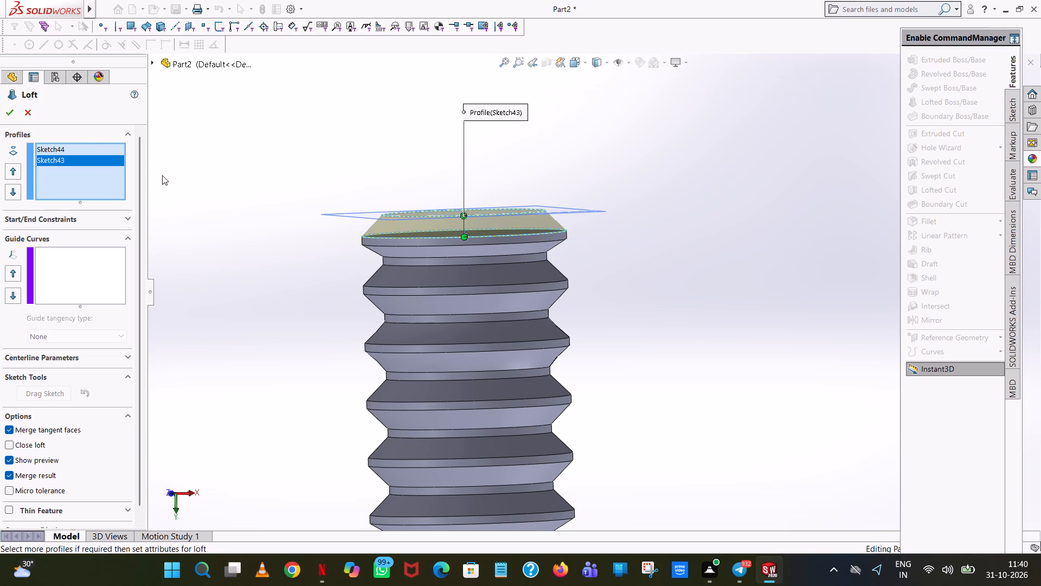
{"action": "left_click", "coordinate": [12, 112]}
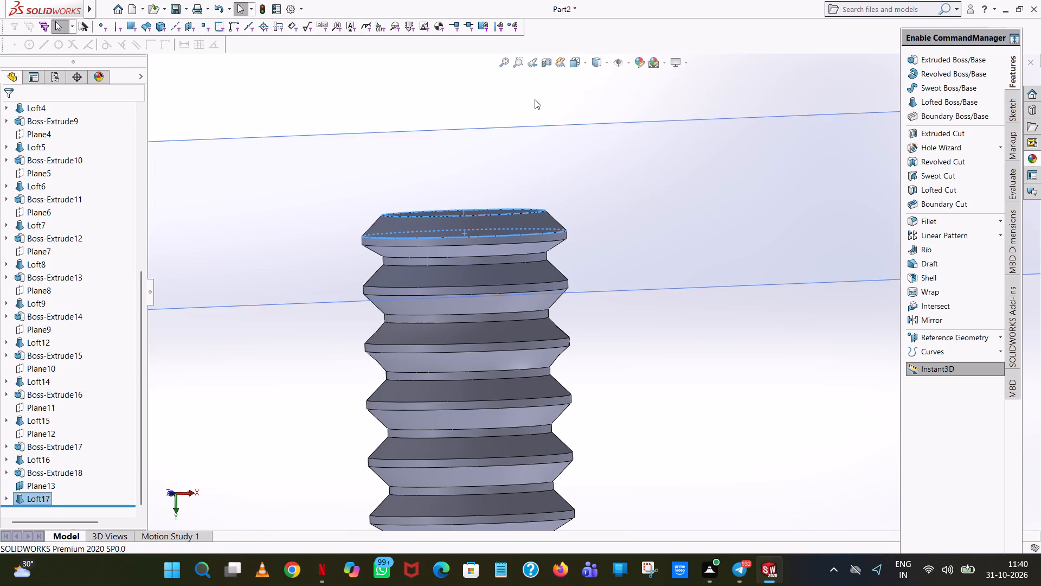
{"action": "left_click", "coordinate": [535, 99]}
Hide the offset reference plane Plane13.
{"action": "scroll", "coordinate": [545, 158], "scroll_direction": "up", "scroll_amount": 7}
{"action": "middle_click", "coordinate": [592, 334]}
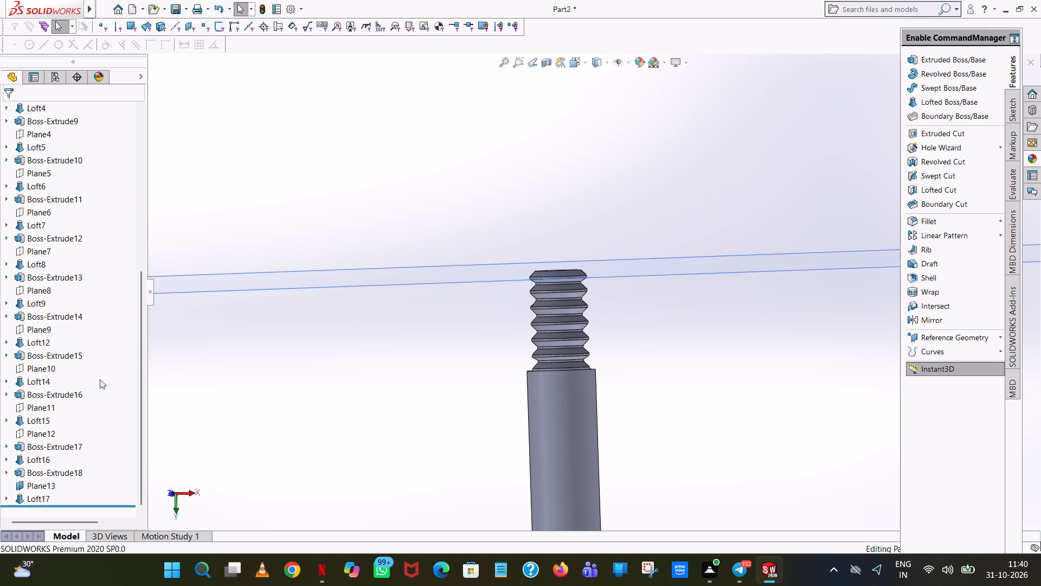
{"action": "left_click", "coordinate": [45, 485]}
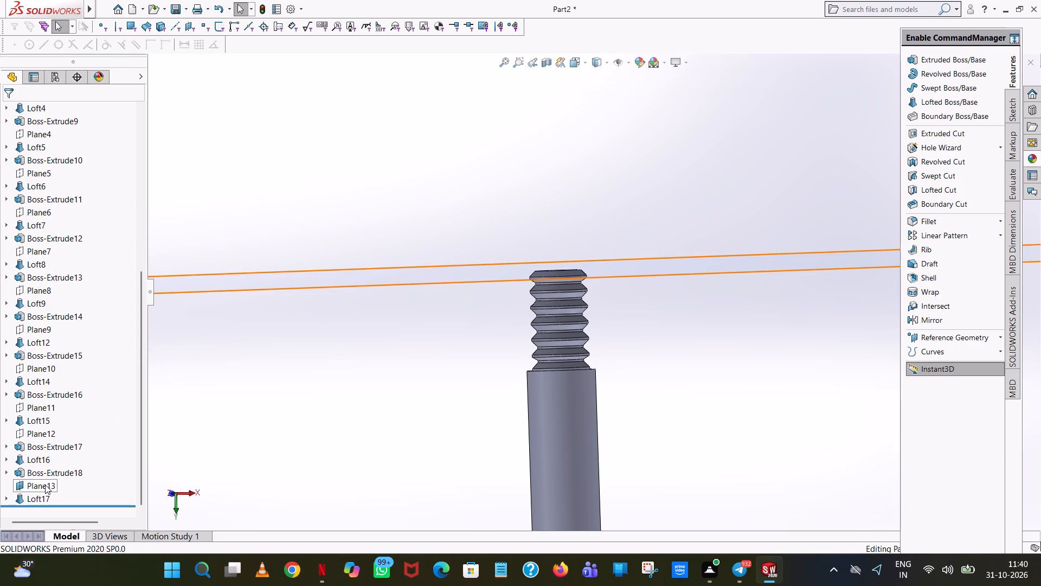
{"action": "right_click", "coordinate": [45, 484]}
{"action": "left_click", "coordinate": [74, 313]}
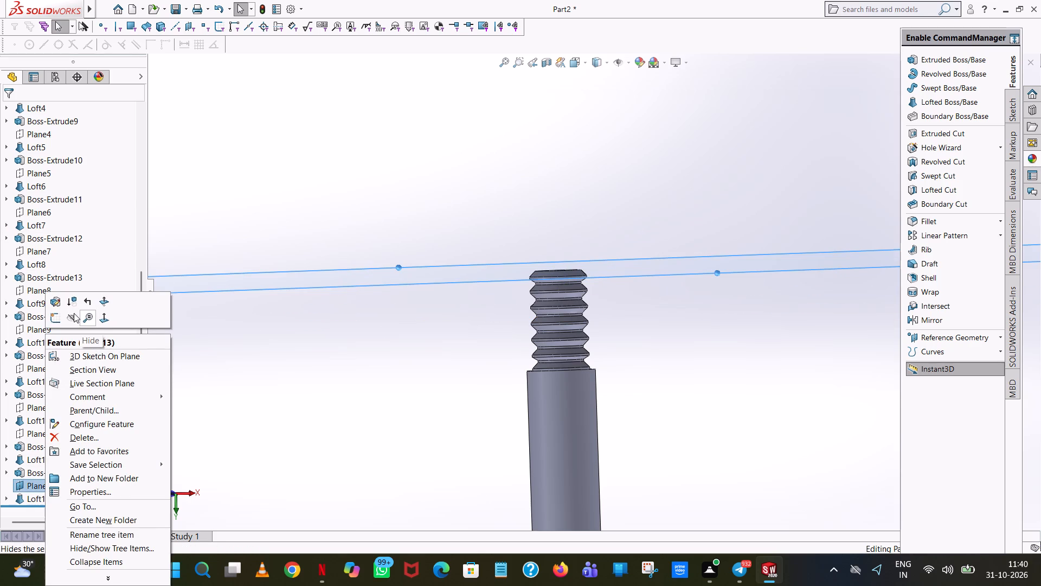
Sketch a circle of 2 mm radius centred on the origin on the outer end face of the new loft.
{"action": "scroll", "coordinate": [570, 368], "scroll_direction": "down", "scroll_amount": 7}
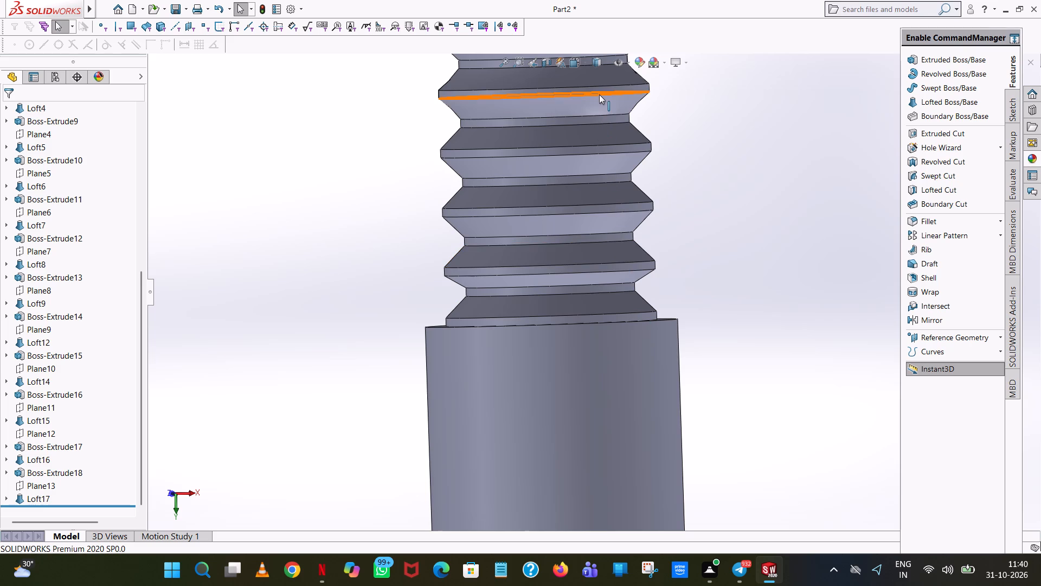
{"action": "scroll", "coordinate": [599, 94], "scroll_direction": "up", "scroll_amount": 3}
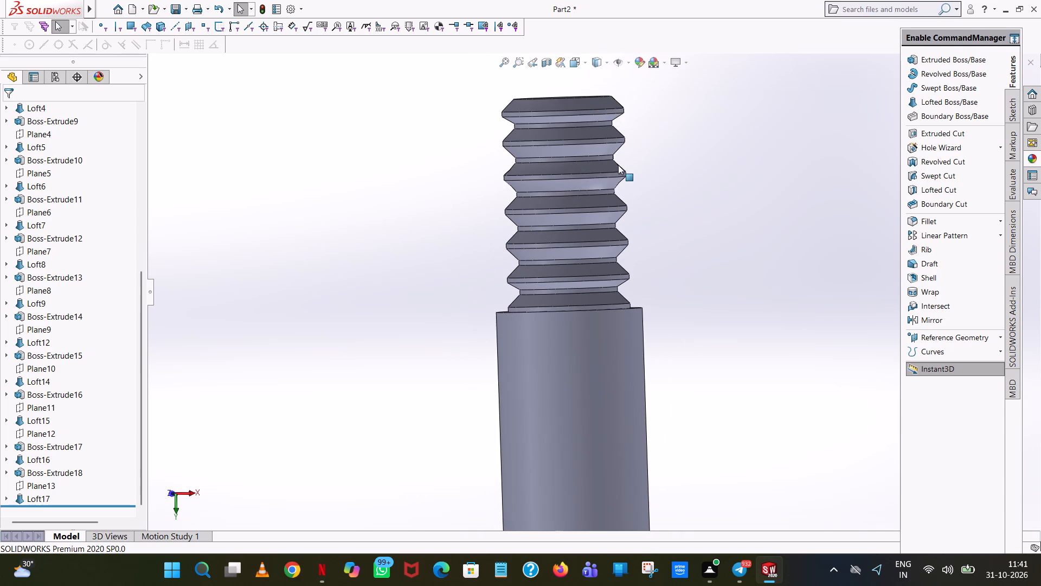
{"action": "scroll", "coordinate": [627, 112], "scroll_direction": "down", "scroll_amount": 5}
{"action": "middle_click_drag", "start_coordinate": [628, 112], "coordinate": [651, 150]}
{"action": "left_click", "coordinate": [969, 58]}
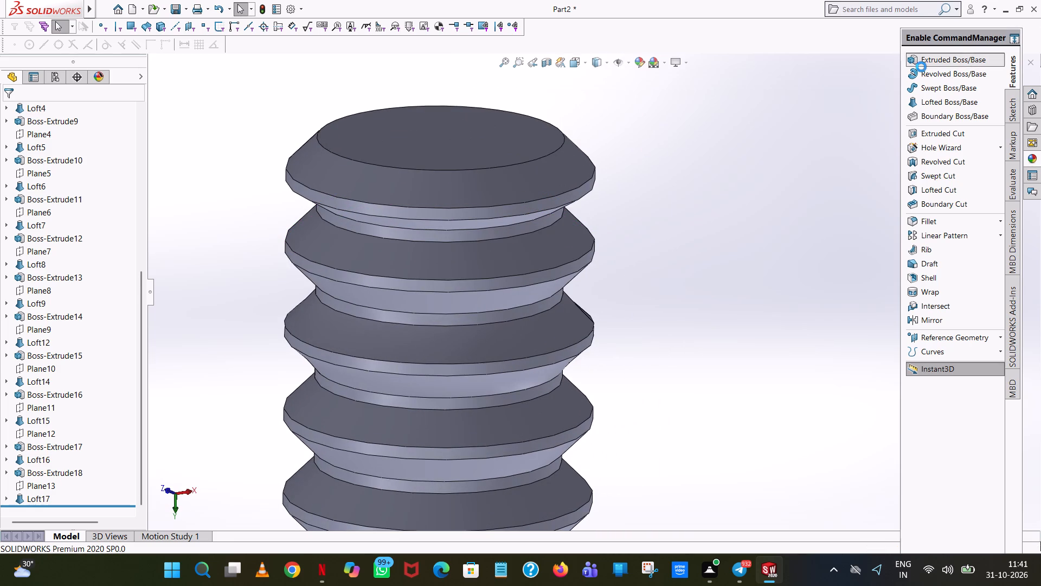
{"action": "left_click", "coordinate": [526, 156]}
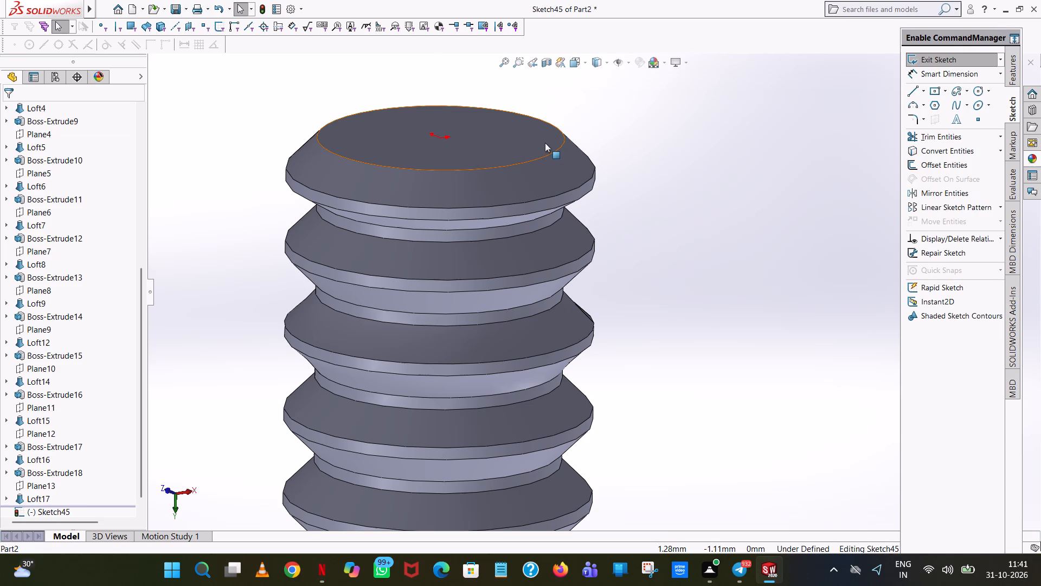
{"action": "left_click", "coordinate": [587, 61]}
{"action": "left_click", "coordinate": [637, 127]}
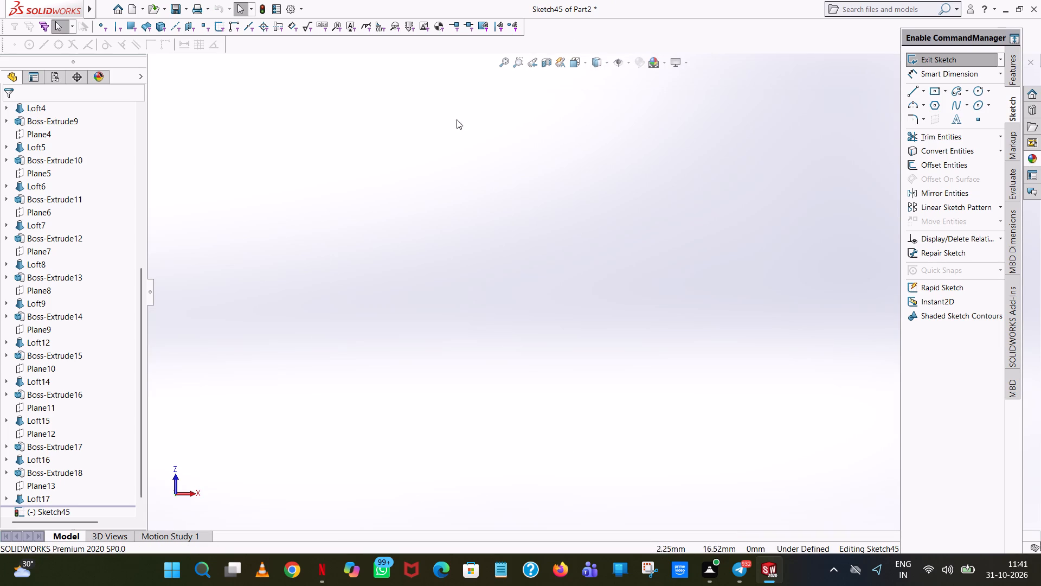
{"action": "left_click", "coordinate": [504, 65]}
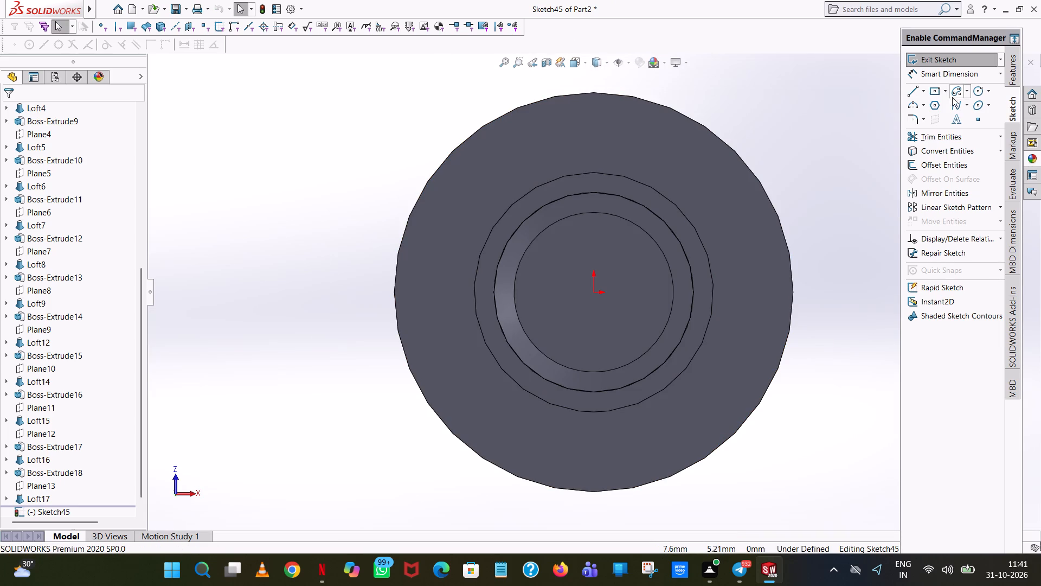
{"action": "left_click", "coordinate": [978, 93]}
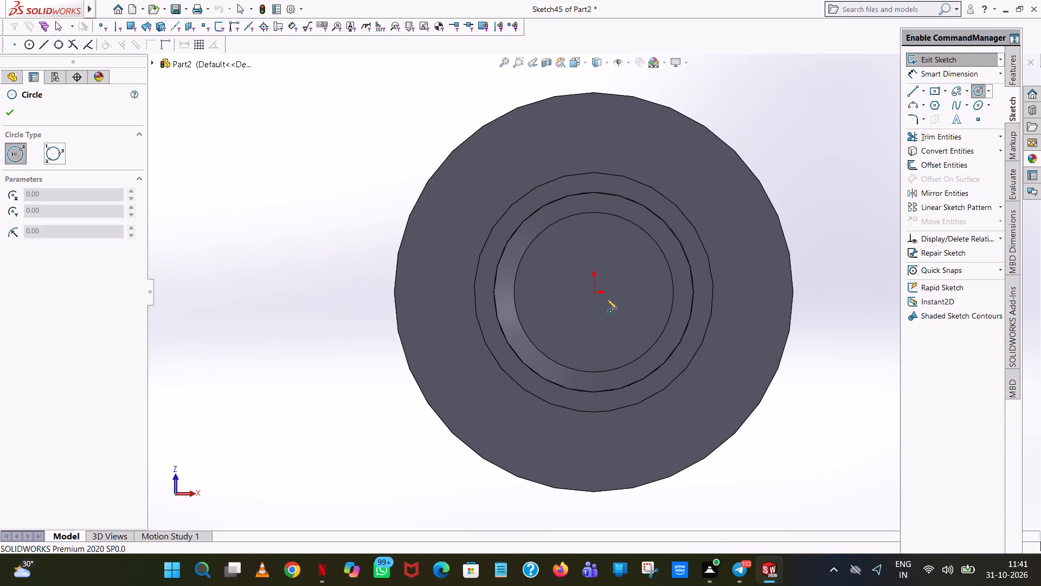
{"action": "left_click", "coordinate": [595, 293]}
{"action": "left_click", "coordinate": [640, 230]}
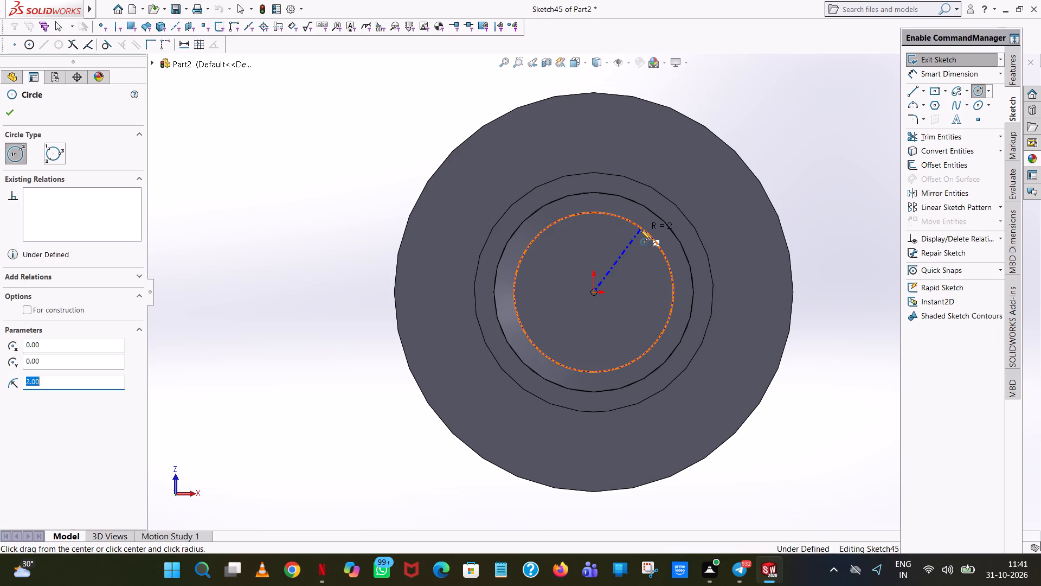
{"action": "right_click", "coordinate": [636, 231]}
{"action": "left_click", "coordinate": [696, 237]}
{"action": "scroll", "coordinate": [695, 384], "scroll_direction": "up", "scroll_amount": 1}
{"action": "middle_click_drag", "start_coordinate": [695, 385], "coordinate": [683, 296]}
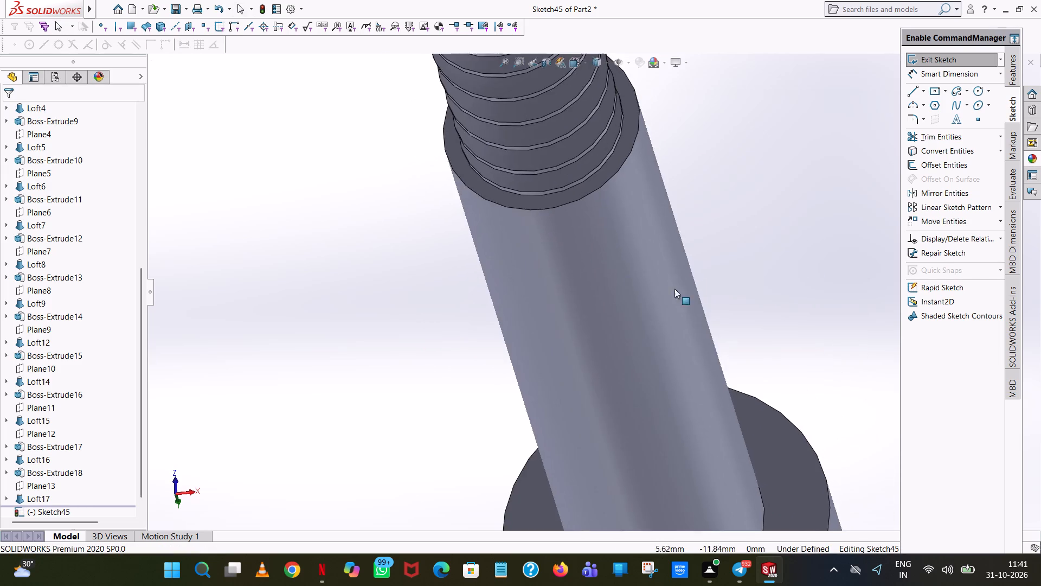
{"action": "scroll", "coordinate": [652, 282], "scroll_direction": "up", "scroll_amount": 7}
{"action": "middle_click_drag", "start_coordinate": [652, 282], "coordinate": [651, 138]}
{"action": "scroll", "coordinate": [549, 117], "scroll_direction": "down", "scroll_amount": 7}
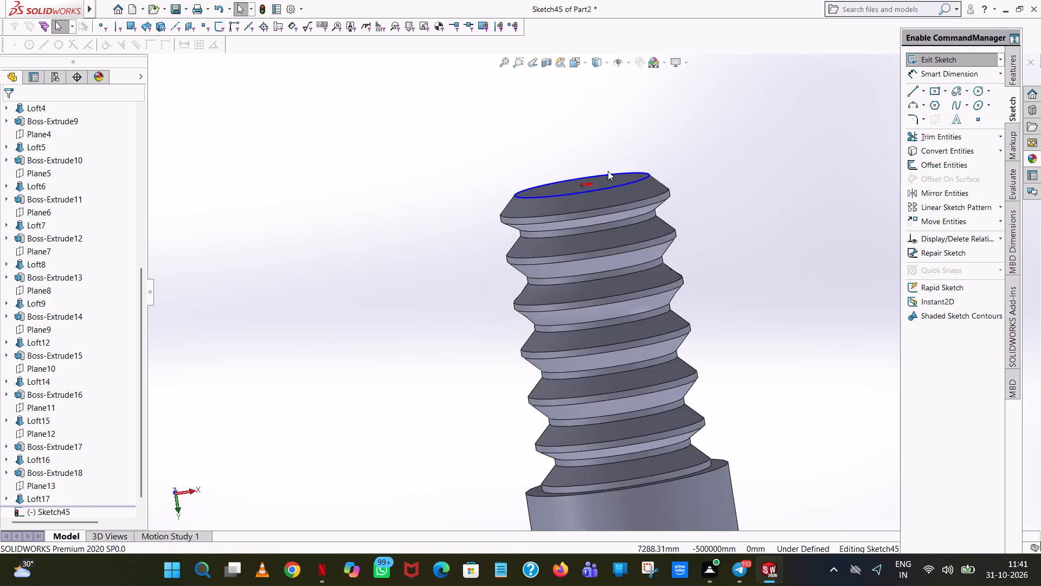
{"action": "middle_click_drag", "start_coordinate": [608, 171], "coordinate": [642, 165]}
{"action": "left_click", "coordinate": [753, 135]}
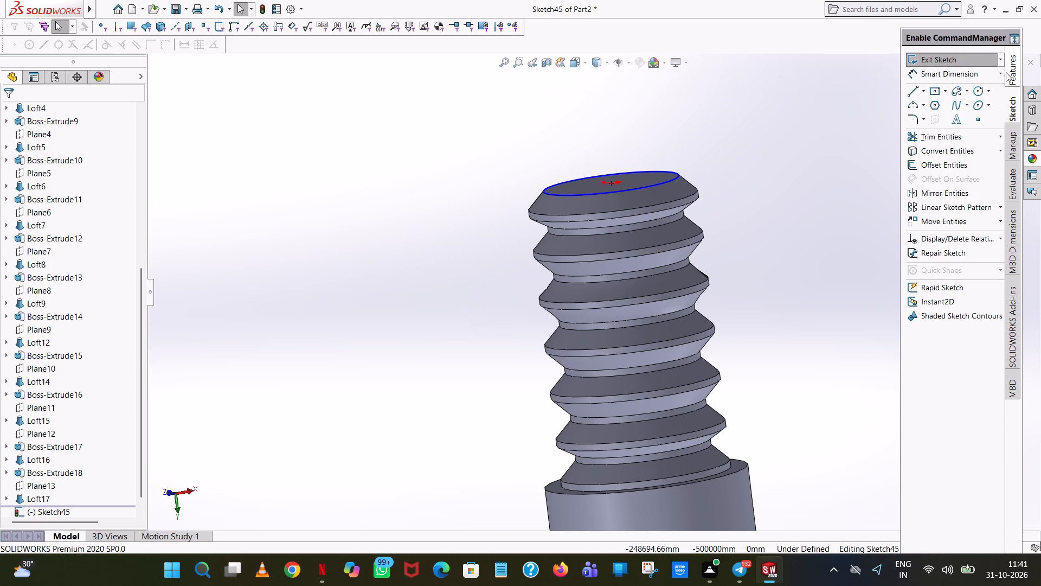
Extrude the 2 mm radius circle on the end face as a merged blind boss 0.20 mm deep.
{"action": "left_click", "coordinate": [1008, 73]}
{"action": "left_click", "coordinate": [948, 63]}
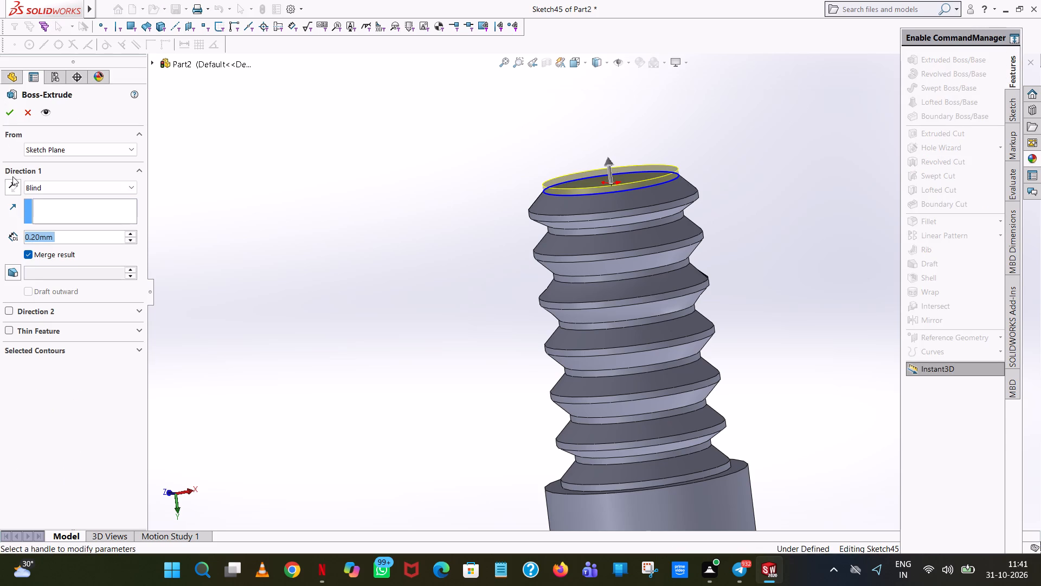
{"action": "left_click", "coordinate": [10, 110]}
{"action": "left_click", "coordinate": [714, 119]}
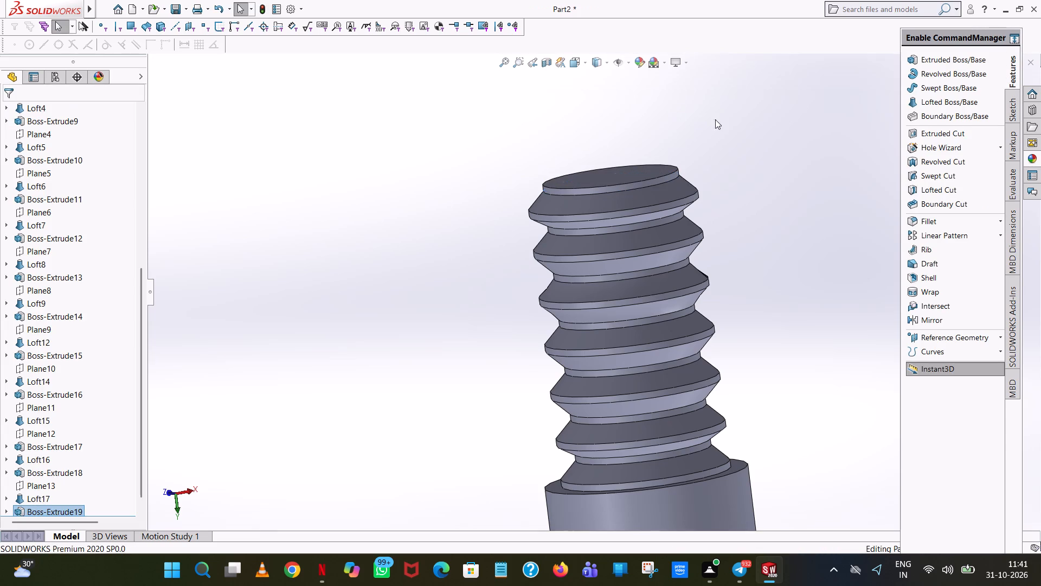
{"action": "left_click", "coordinate": [726, 90]}
{"action": "left_click", "coordinate": [726, 90]}
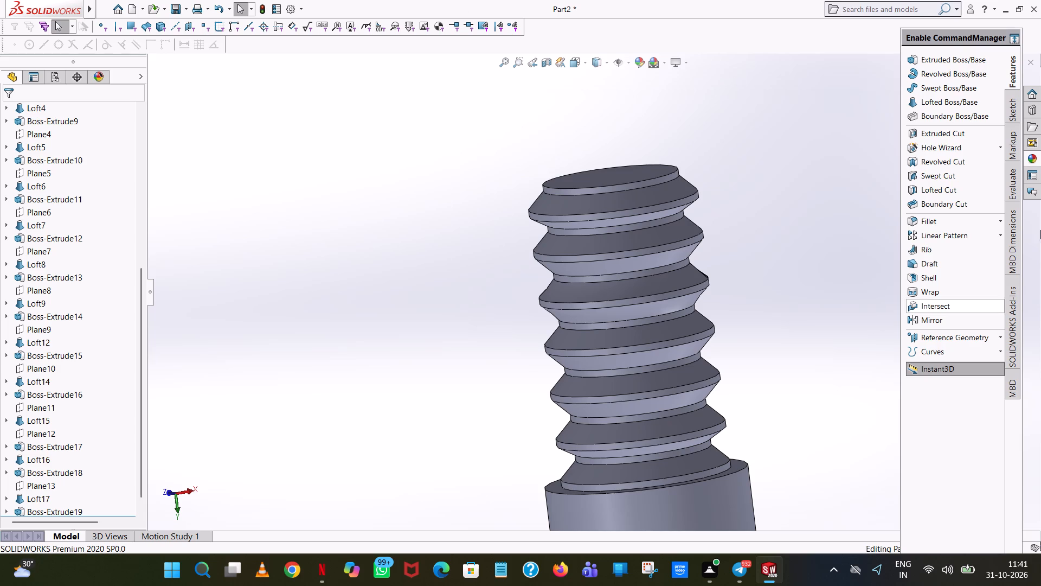
Create a reference plane offset 0.50 mm outward from the end face of the new 0.20 mm extrusion.
{"action": "middle_click_drag", "start_coordinate": [669, 119], "coordinate": [671, 203]}
{"action": "scroll", "coordinate": [671, 202], "scroll_direction": "up", "scroll_amount": 1}
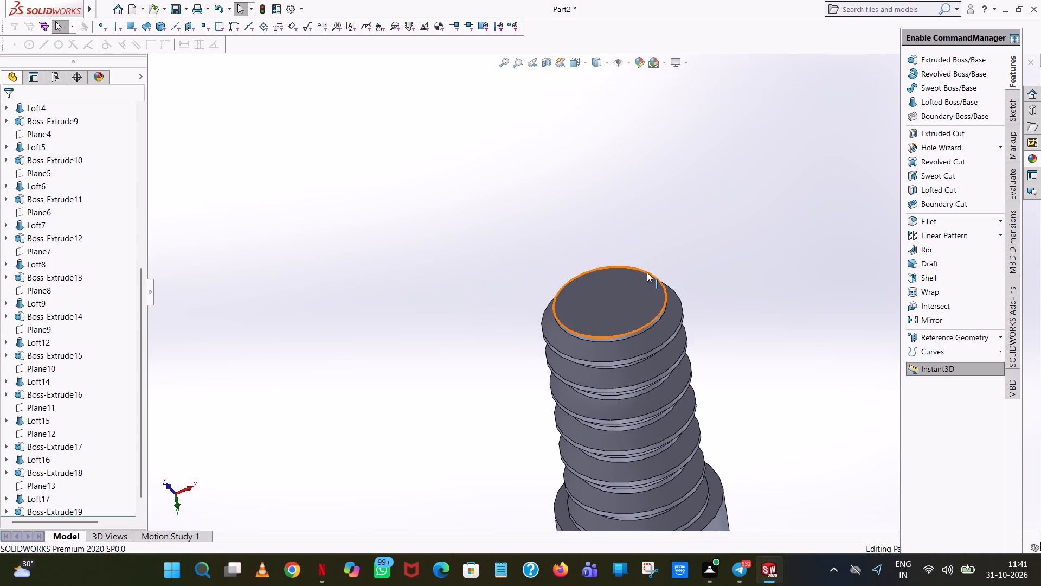
{"action": "scroll", "coordinate": [648, 271], "scroll_direction": "up", "scroll_amount": 2}
{"action": "scroll", "coordinate": [607, 331], "scroll_direction": "up", "scroll_amount": 3}
{"action": "middle_click_drag", "start_coordinate": [618, 295], "coordinate": [649, 421]}
{"action": "middle_click_drag", "start_coordinate": [601, 312], "coordinate": [584, 130]}
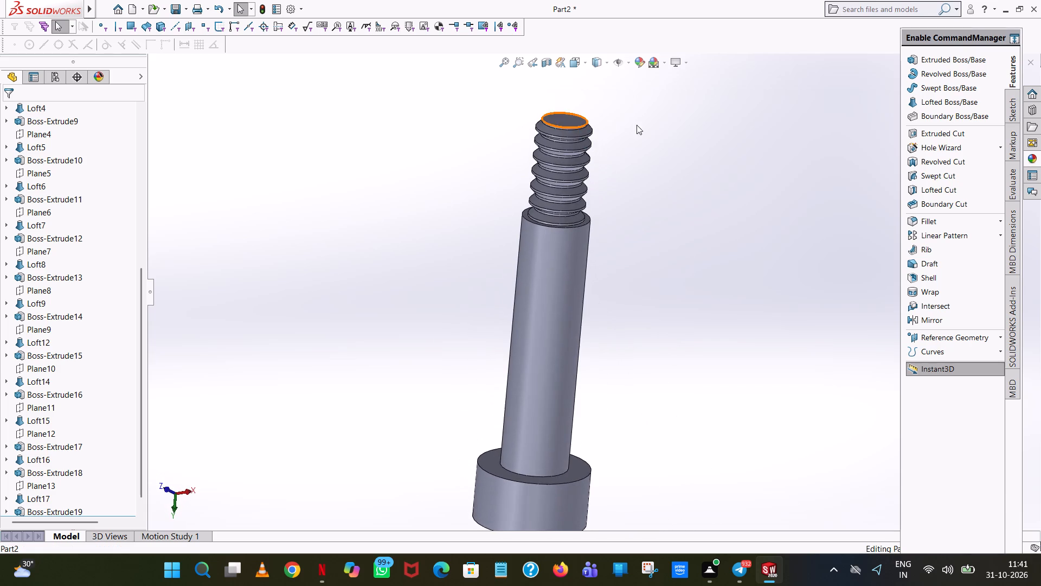
{"action": "left_click", "coordinate": [946, 338]}
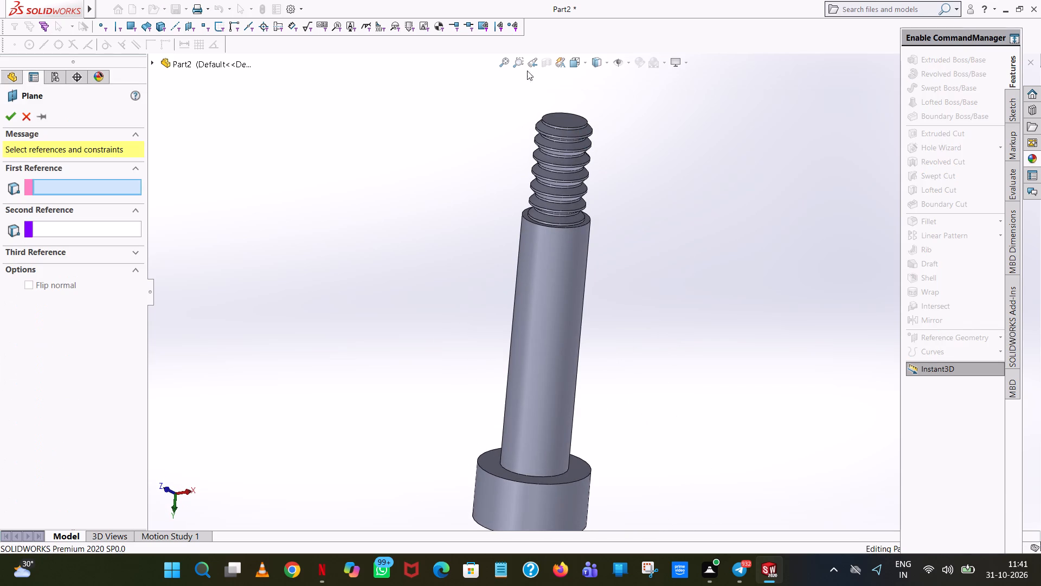
{"action": "scroll", "coordinate": [584, 139], "scroll_direction": "down", "scroll_amount": 9}
{"action": "left_click", "coordinate": [502, 207]}
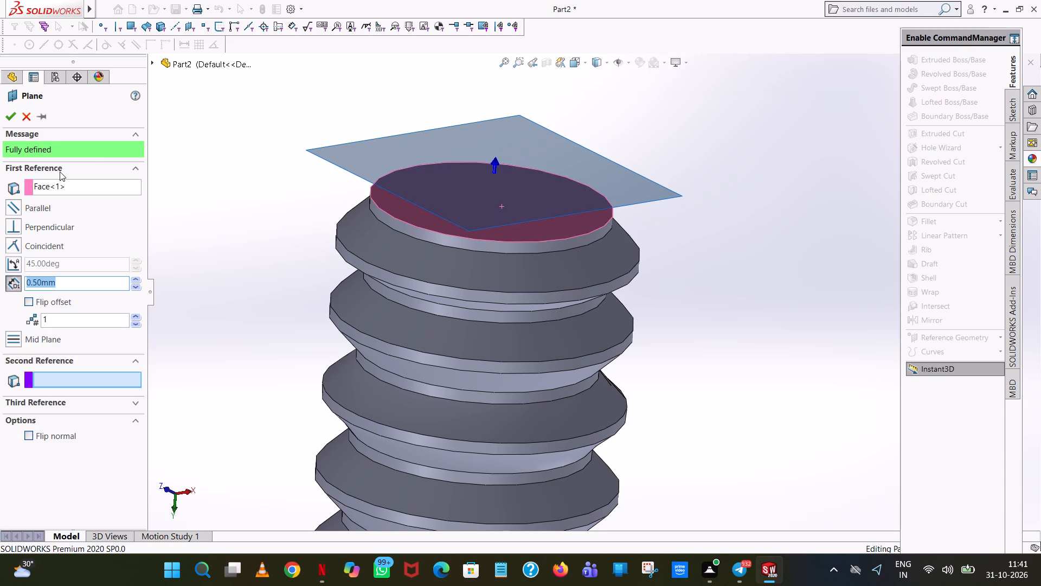
{"action": "middle_click_drag", "start_coordinate": [546, 218], "coordinate": [621, 181]}
{"action": "scroll", "coordinate": [546, 216], "scroll_direction": "up", "scroll_amount": 2}
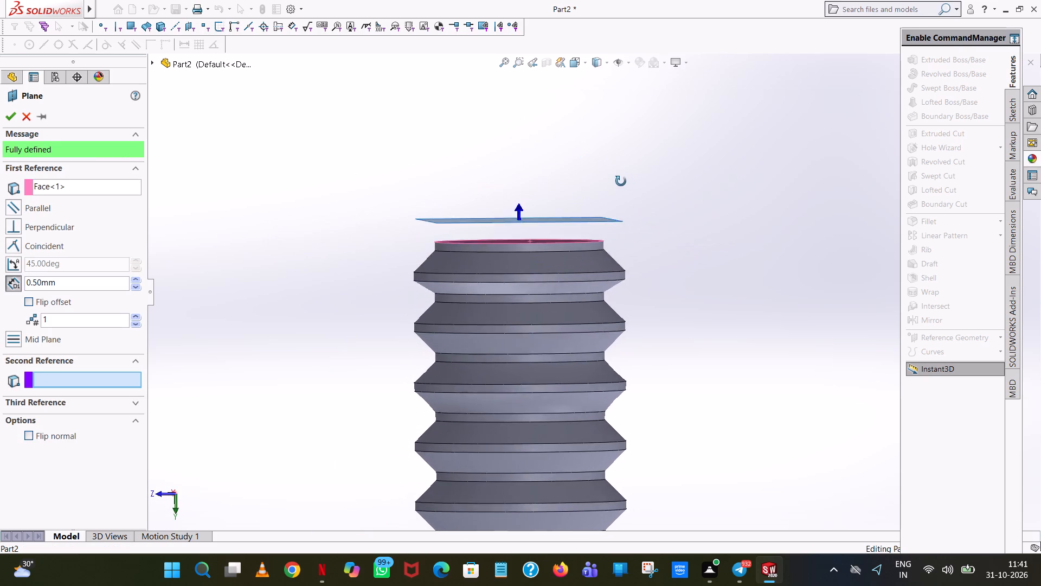
{"action": "middle_click_drag", "start_coordinate": [621, 181], "coordinate": [616, 237]}
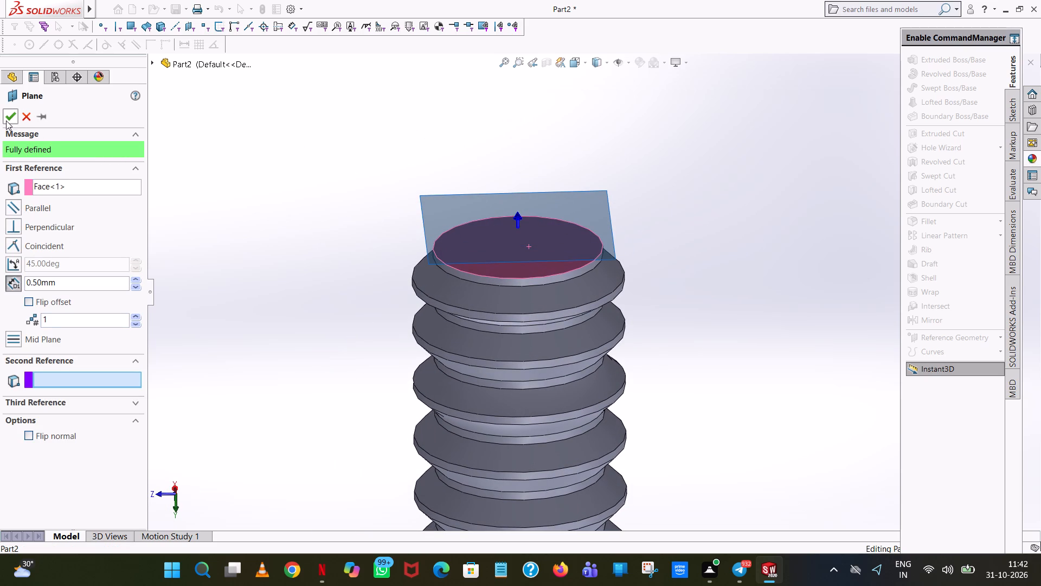
{"action": "left_click", "coordinate": [5, 120]}
{"action": "left_click", "coordinate": [638, 117]}
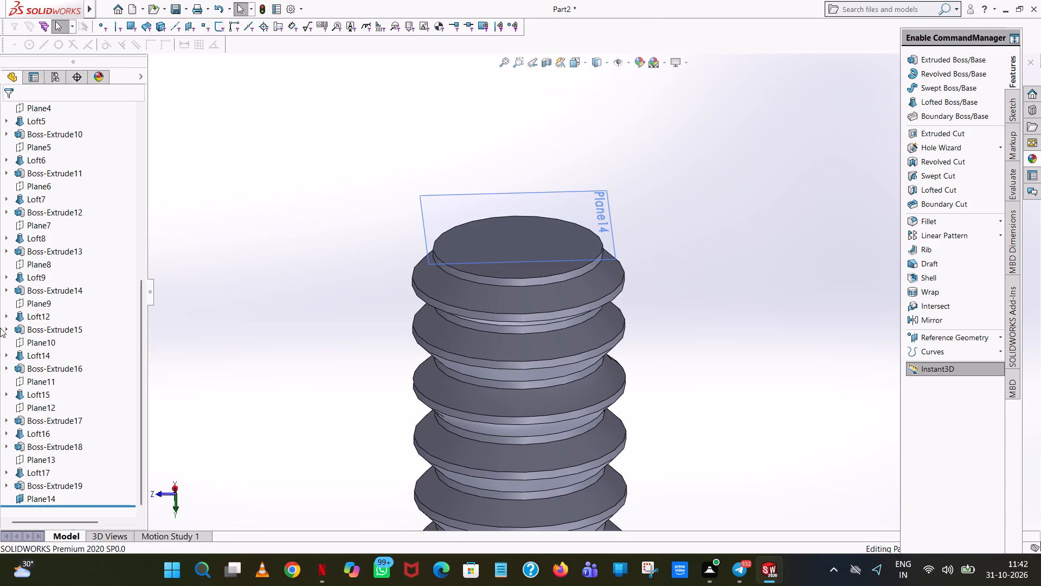
Sketch a circle of 2.5 mm radius centred on the origin on Plane14.
{"action": "left_click", "coordinate": [37, 497]}
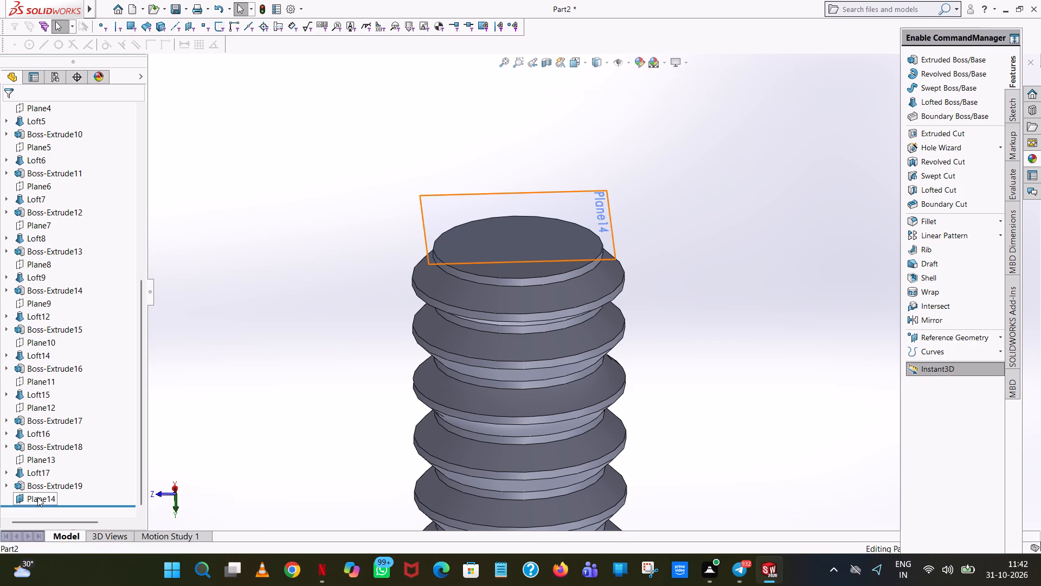
{"action": "left_click", "coordinate": [40, 479]}
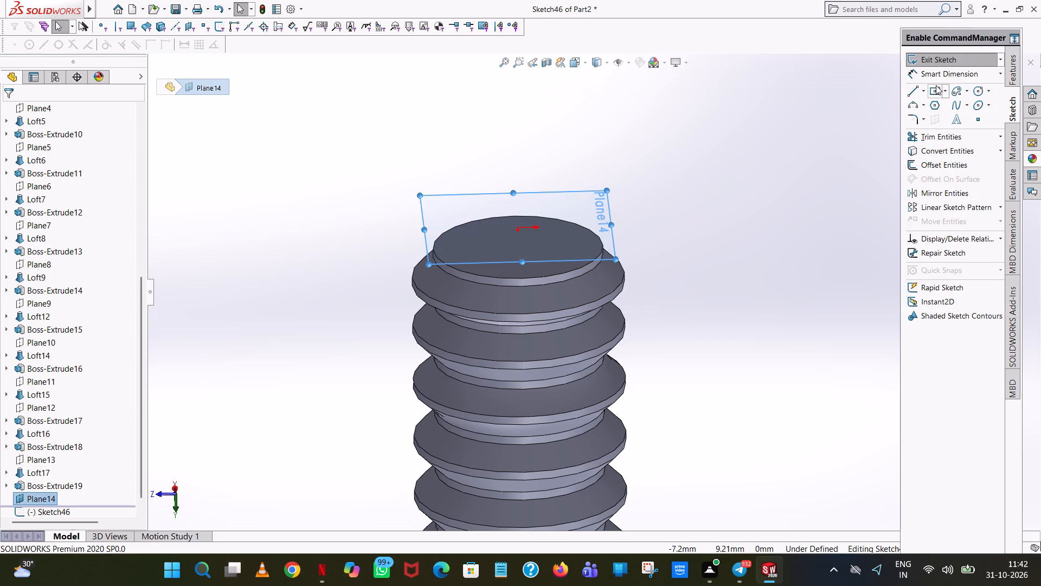
{"action": "left_click", "coordinate": [581, 62]}
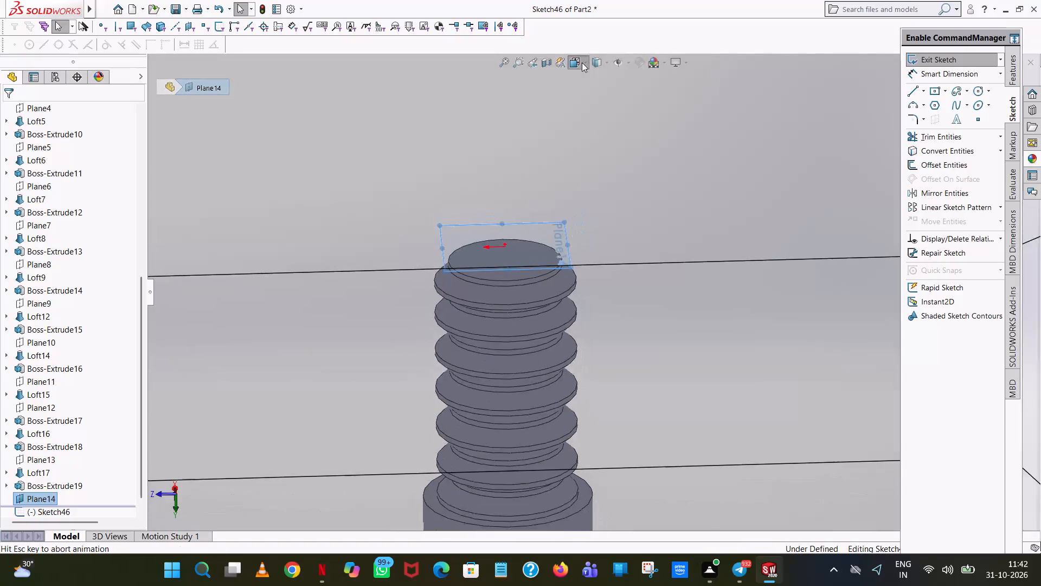
{"action": "left_click", "coordinate": [638, 119]}
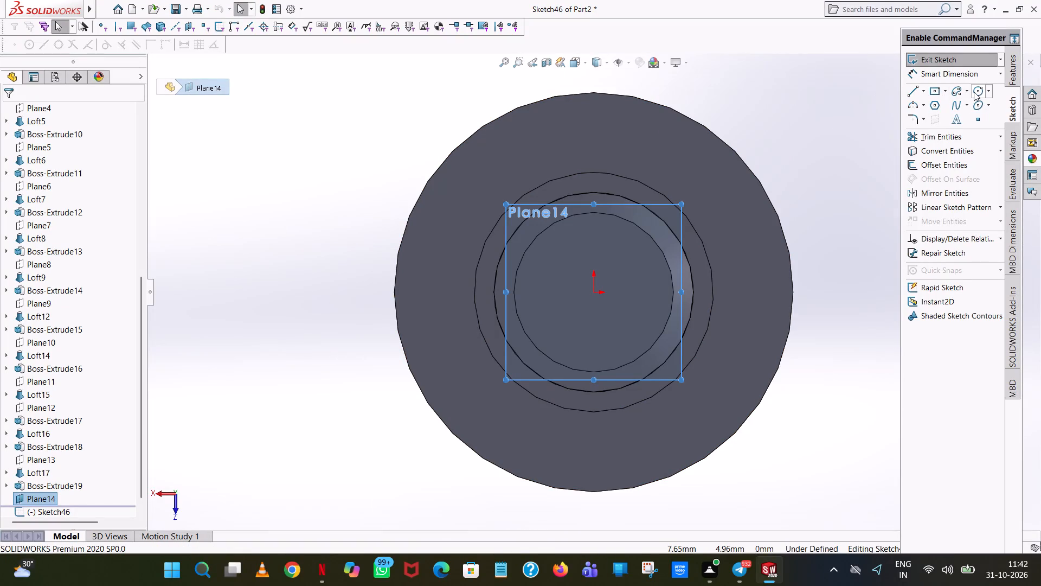
{"action": "left_click", "coordinate": [974, 92]}
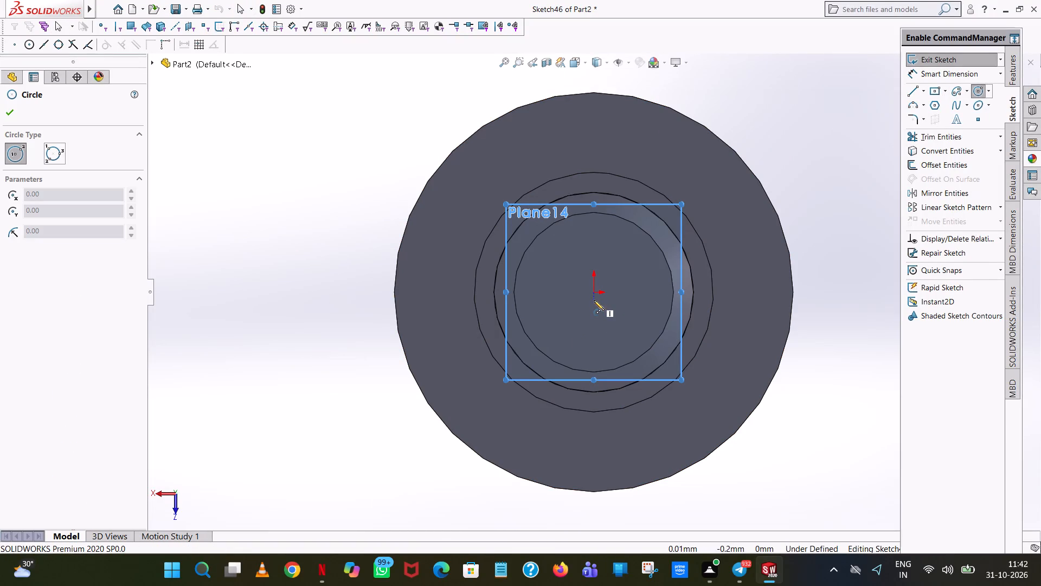
{"action": "left_click", "coordinate": [595, 292]}
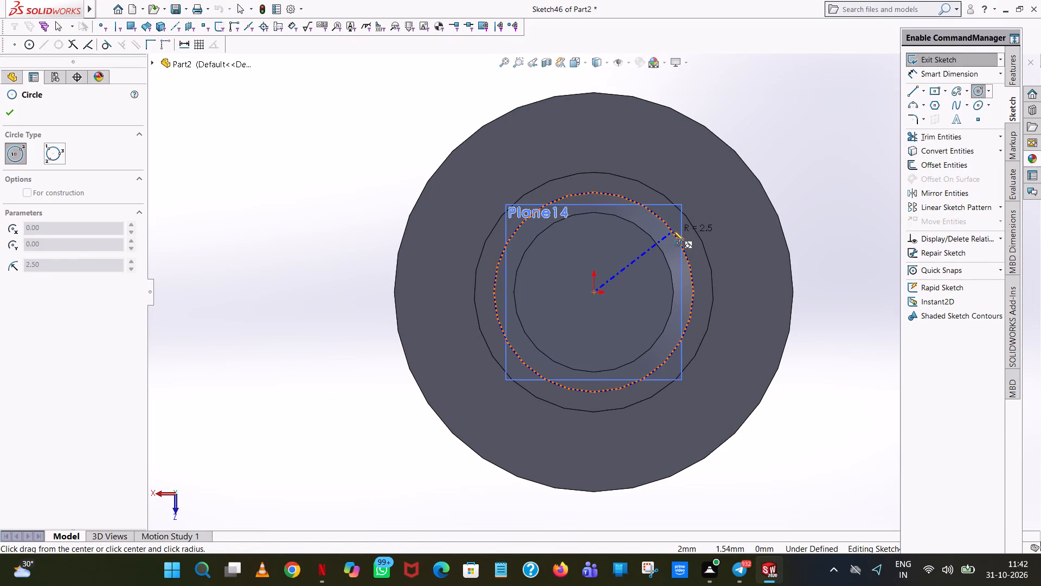
{"action": "left_click", "coordinate": [673, 231]}
{"action": "right_click", "coordinate": [673, 231]}
{"action": "left_click", "coordinate": [699, 244]}
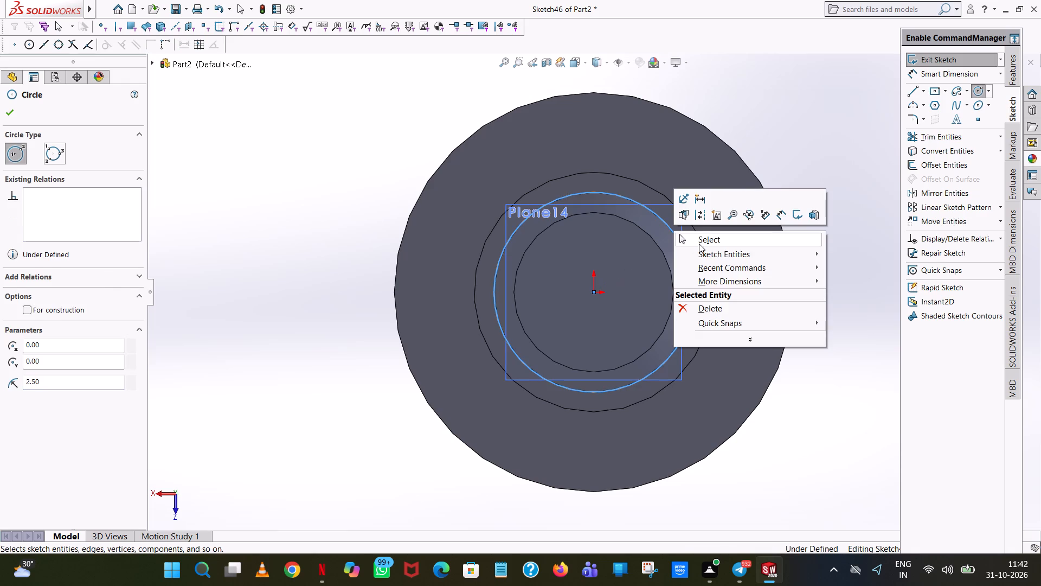
Close the 2.5 mm radius circle sketch without extruding it, keeping it as a separate loft profile.
{"action": "middle_click_drag", "start_coordinate": [582, 468], "coordinate": [577, 425]}
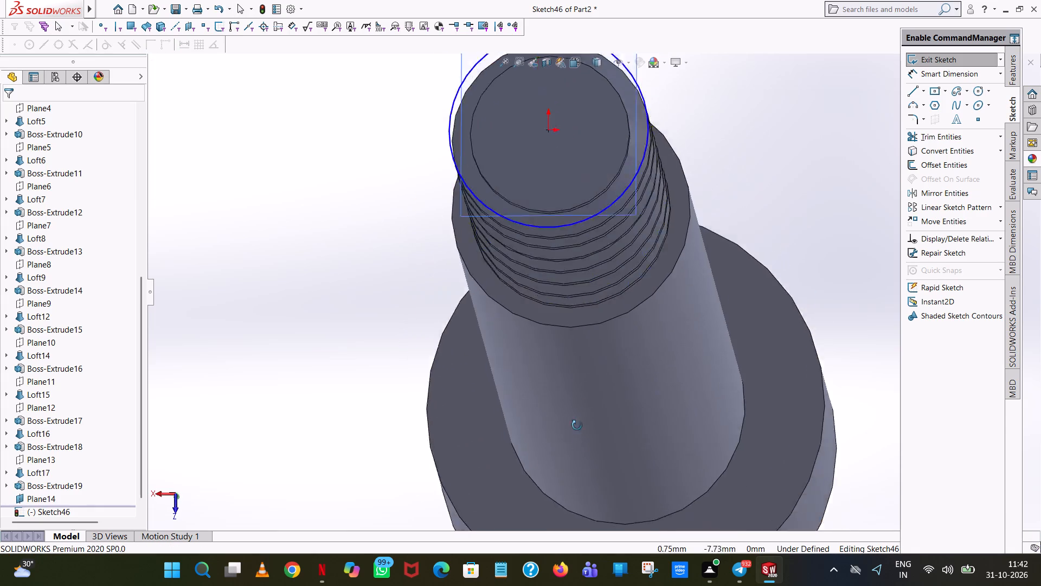
{"action": "middle_click_drag", "start_coordinate": [577, 425], "coordinate": [577, 400]}
{"action": "scroll", "coordinate": [568, 199], "scroll_direction": "up", "scroll_amount": 4}
{"action": "middle_click_drag", "start_coordinate": [568, 199], "coordinate": [565, 144]}
{"action": "scroll", "coordinate": [565, 144], "scroll_direction": "up", "scroll_amount": 3}
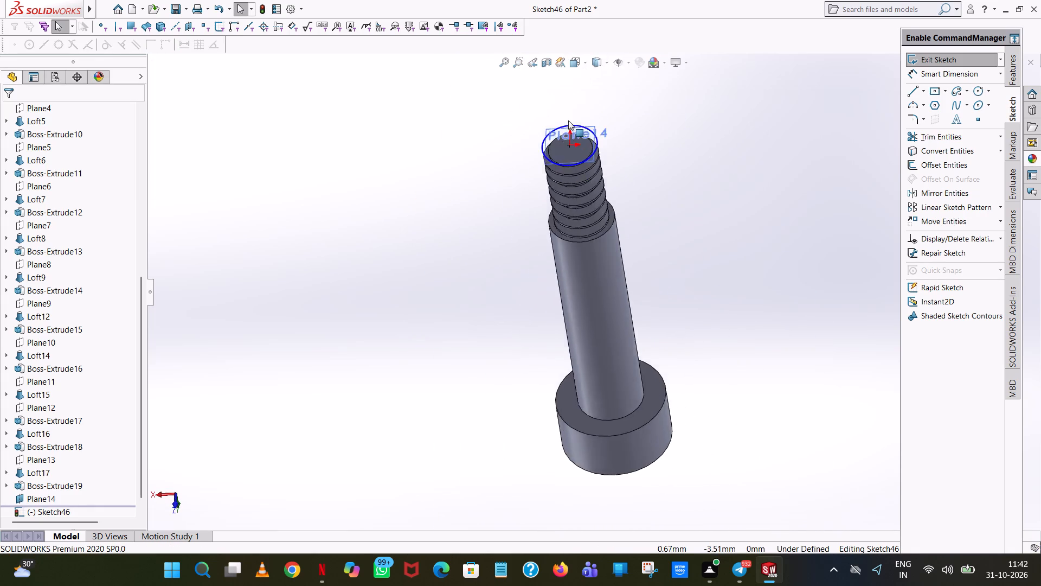
{"action": "scroll", "coordinate": [568, 120], "scroll_direction": "up", "scroll_amount": 2}
{"action": "middle_click_drag", "start_coordinate": [568, 119], "coordinate": [577, 52]}
{"action": "scroll", "coordinate": [580, 53], "scroll_direction": "up", "scroll_amount": 1}
{"action": "scroll", "coordinate": [596, 150], "scroll_direction": "down", "scroll_amount": 7}
{"action": "middle_click_drag", "start_coordinate": [616, 222], "coordinate": [619, 193]}
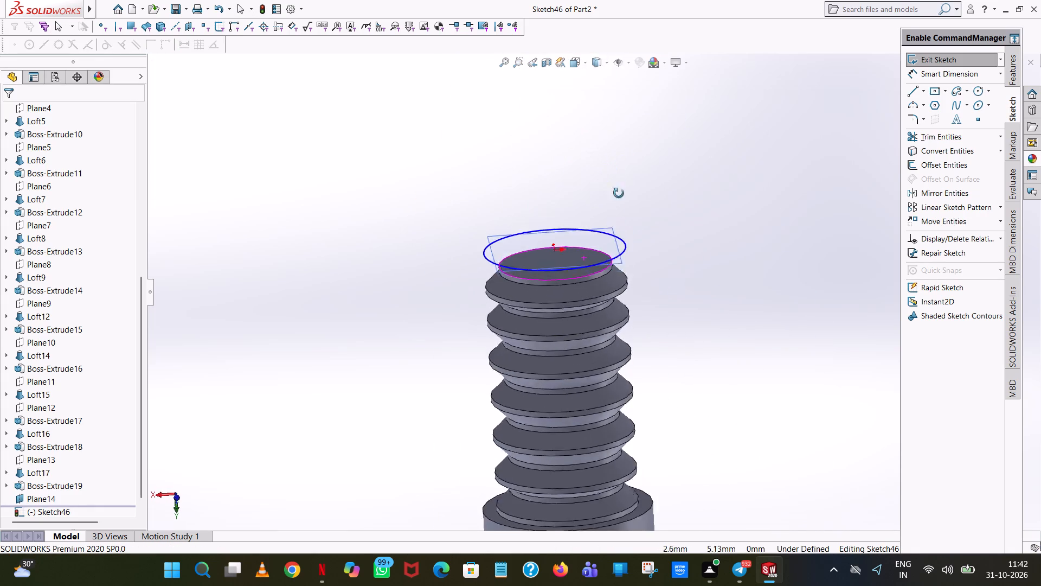
{"action": "middle_click_drag", "start_coordinate": [619, 193], "coordinate": [619, 182]}
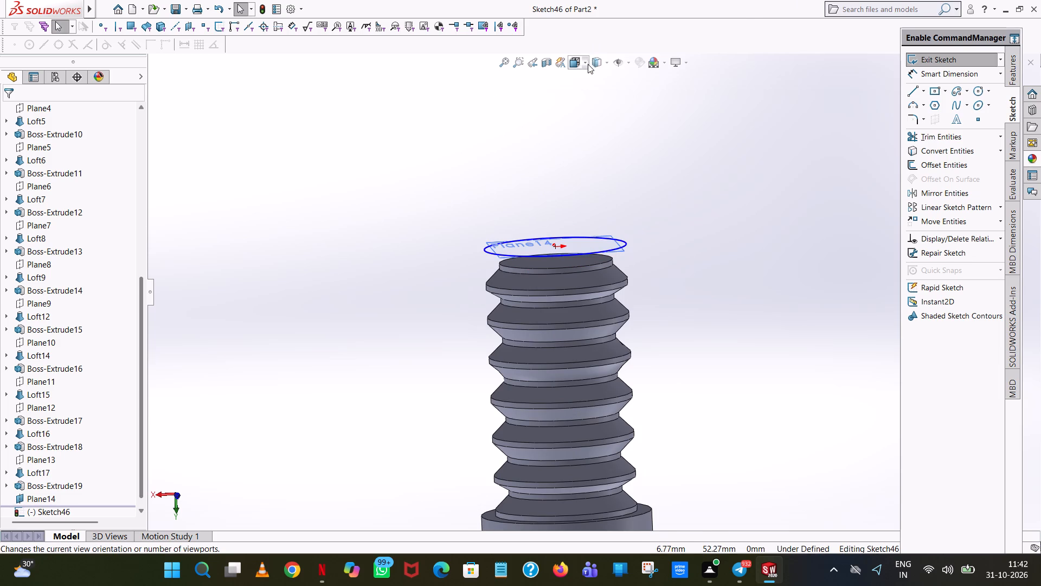
{"action": "left_click", "coordinate": [945, 58]}
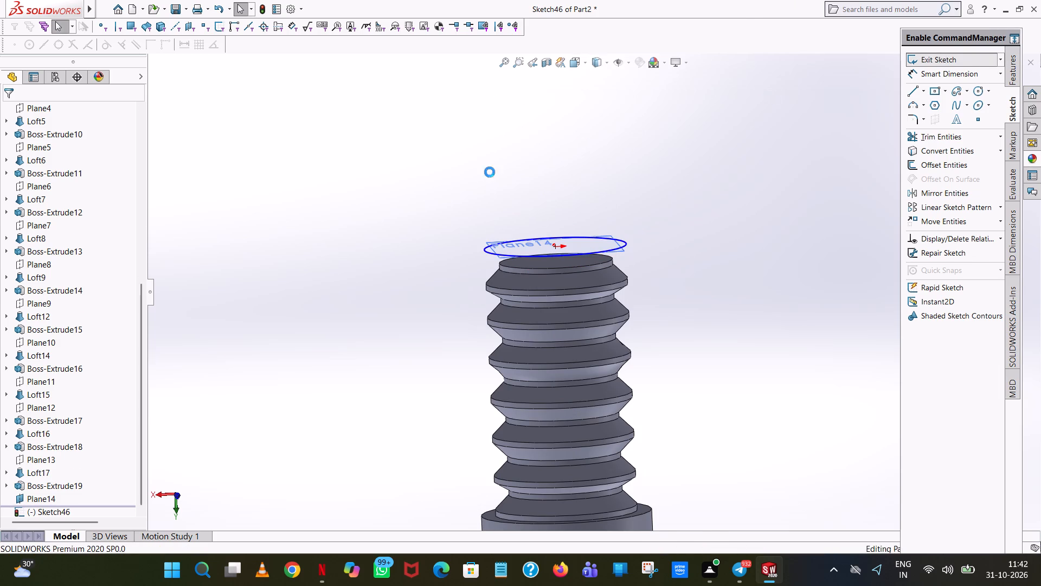
{"action": "left_click", "coordinate": [628, 196]}
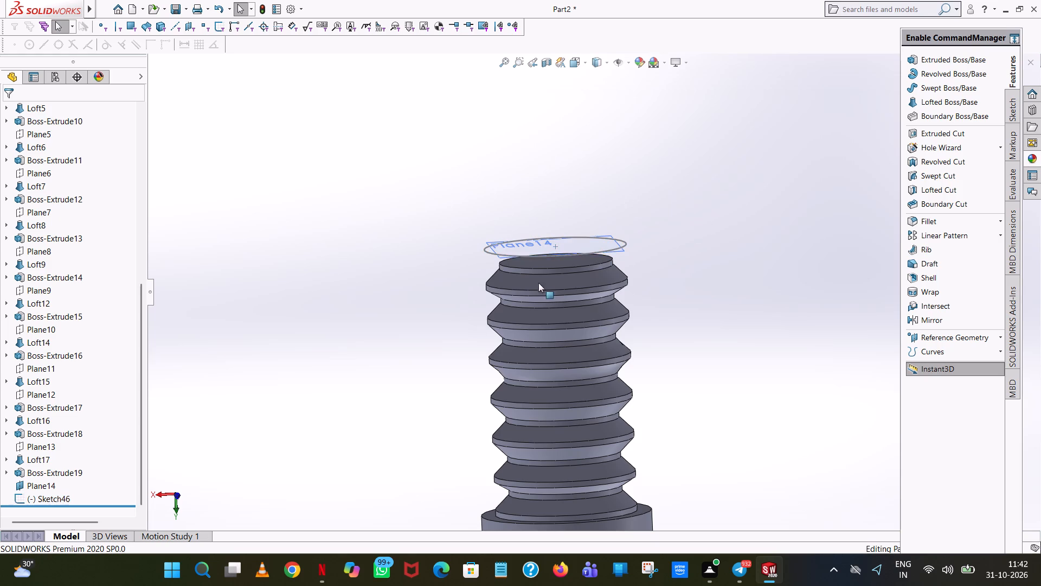
Start a new sketch on the outer end face of the 0.20 mm extrusion beneath Plane14.
{"action": "scroll", "coordinate": [576, 259], "scroll_direction": "down", "scroll_amount": 8}
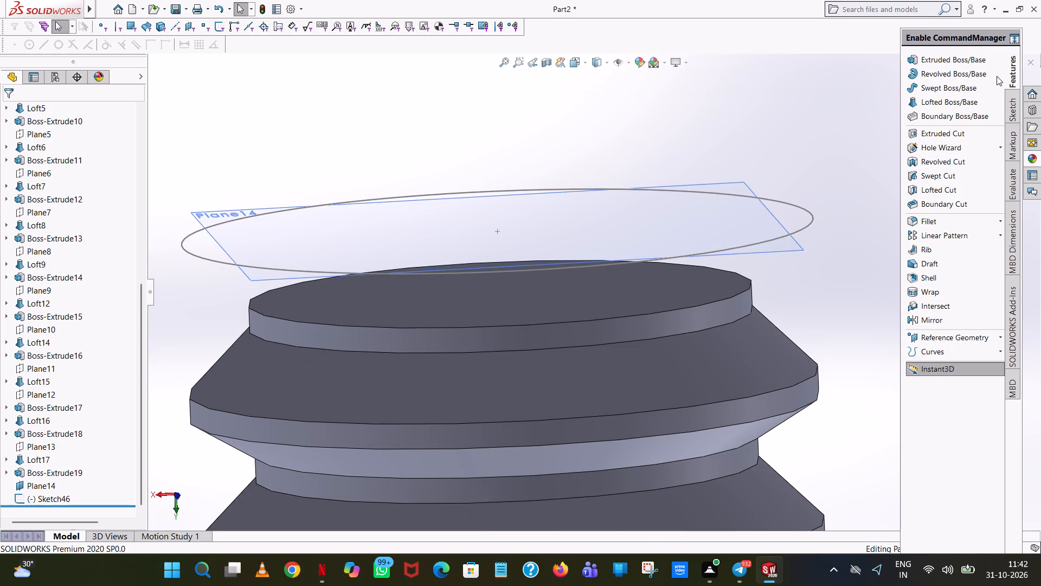
{"action": "left_click", "coordinate": [947, 59]}
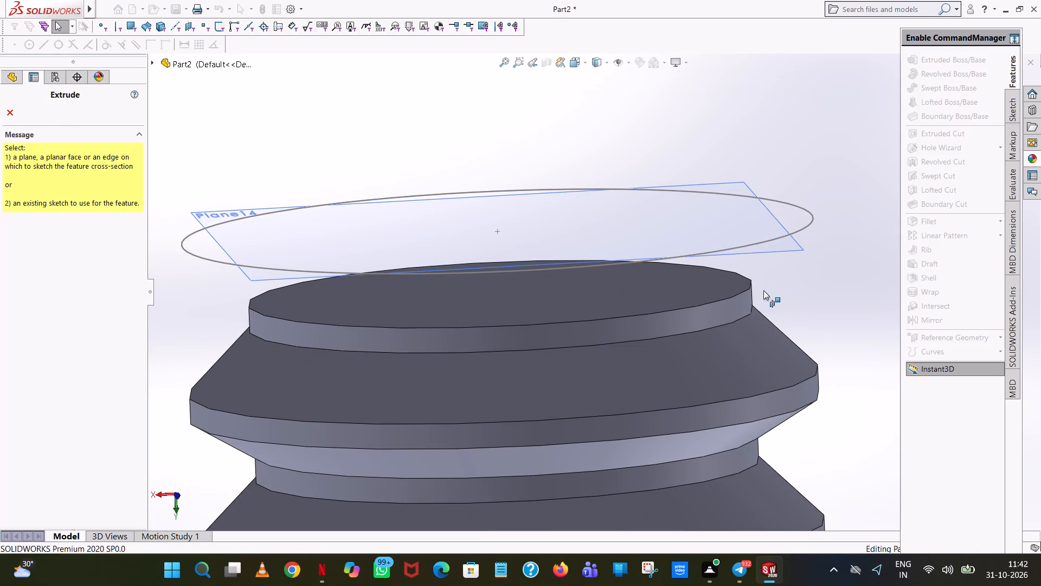
{"action": "left_click", "coordinate": [684, 304]}
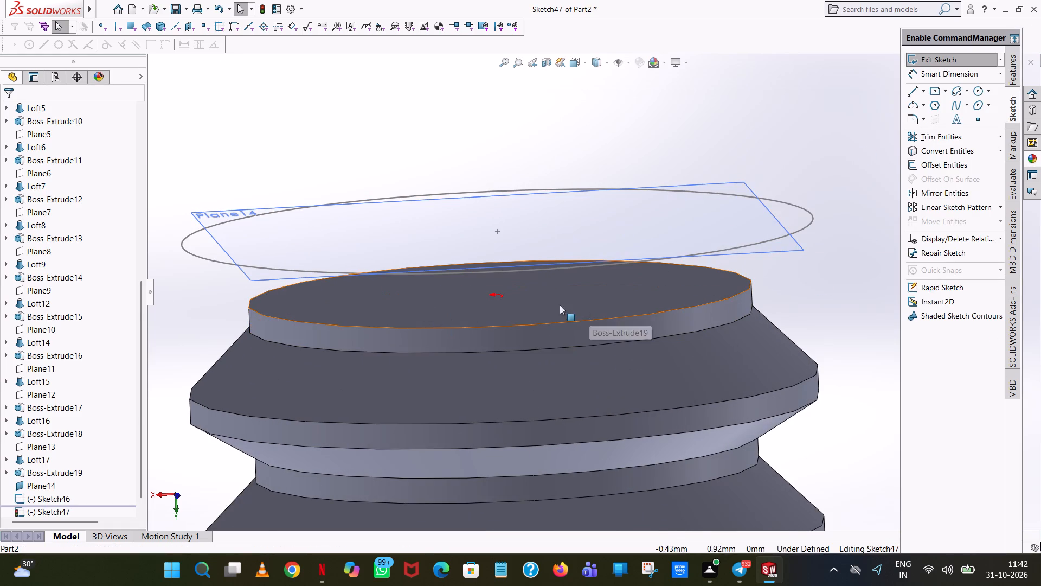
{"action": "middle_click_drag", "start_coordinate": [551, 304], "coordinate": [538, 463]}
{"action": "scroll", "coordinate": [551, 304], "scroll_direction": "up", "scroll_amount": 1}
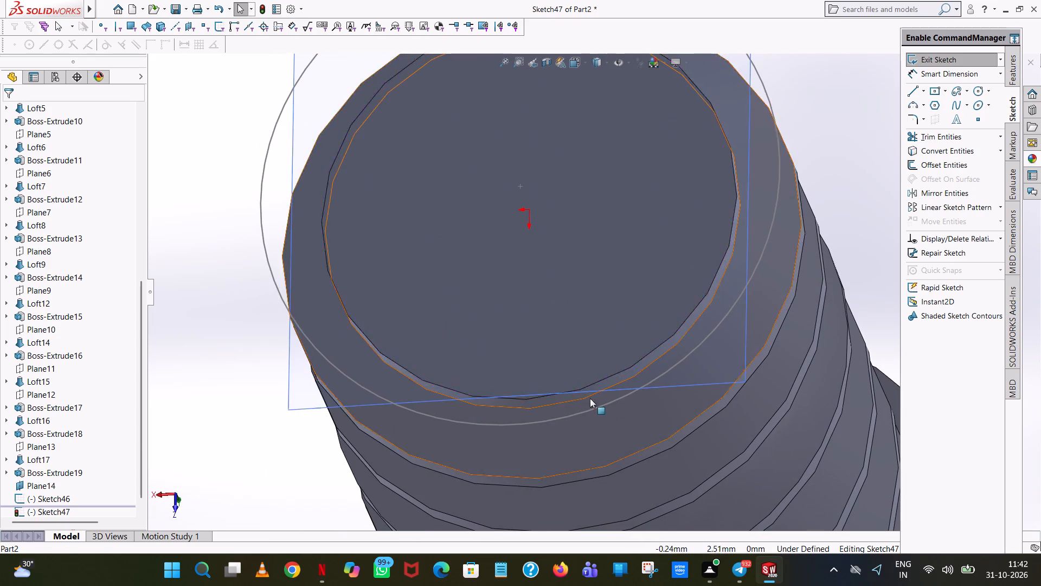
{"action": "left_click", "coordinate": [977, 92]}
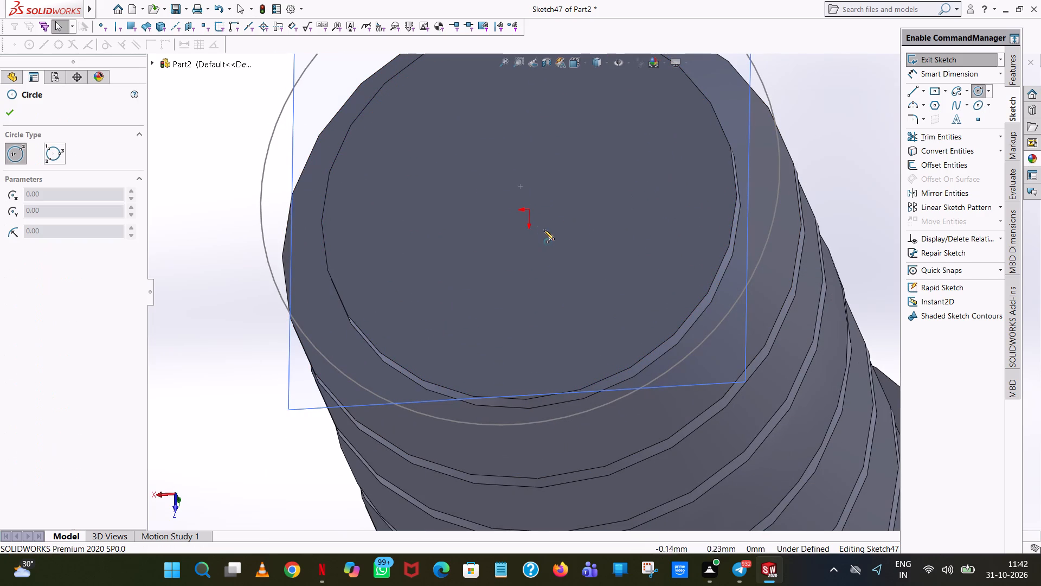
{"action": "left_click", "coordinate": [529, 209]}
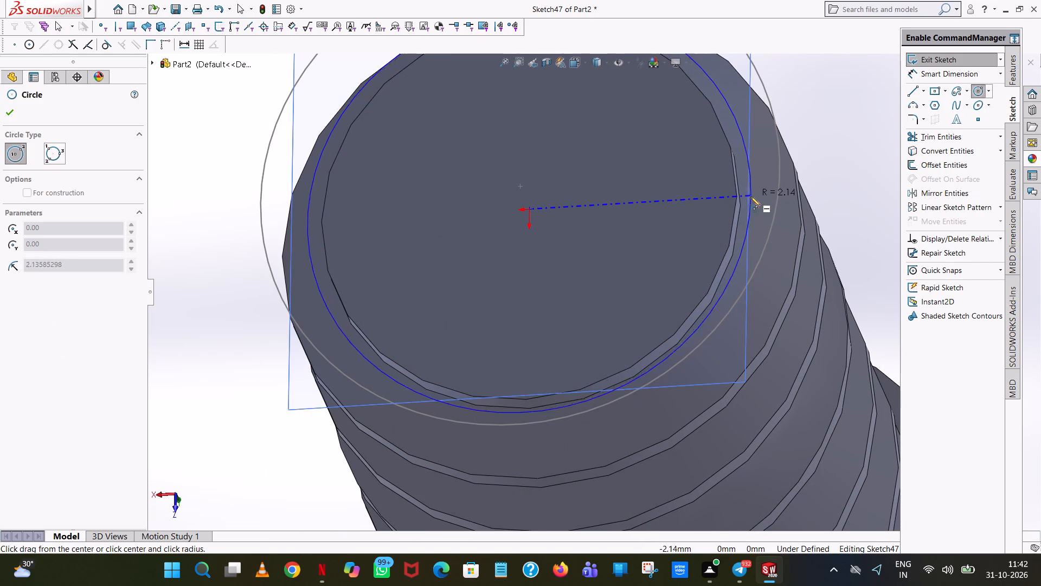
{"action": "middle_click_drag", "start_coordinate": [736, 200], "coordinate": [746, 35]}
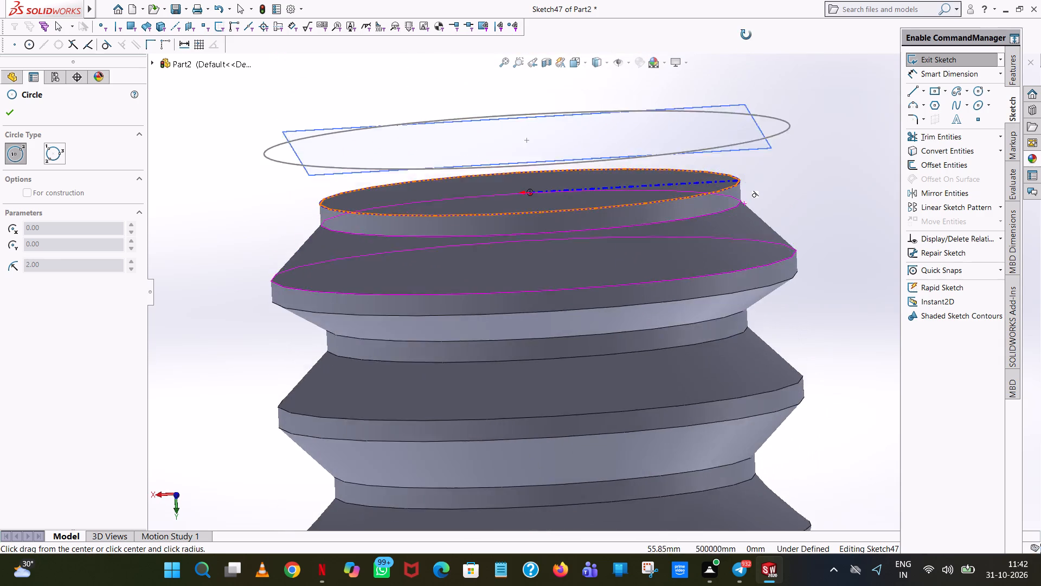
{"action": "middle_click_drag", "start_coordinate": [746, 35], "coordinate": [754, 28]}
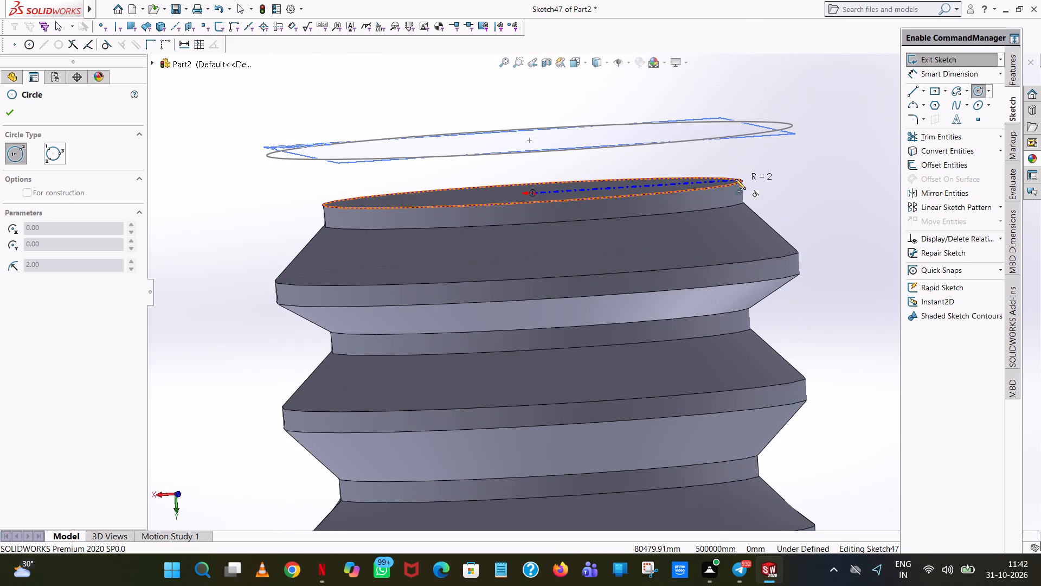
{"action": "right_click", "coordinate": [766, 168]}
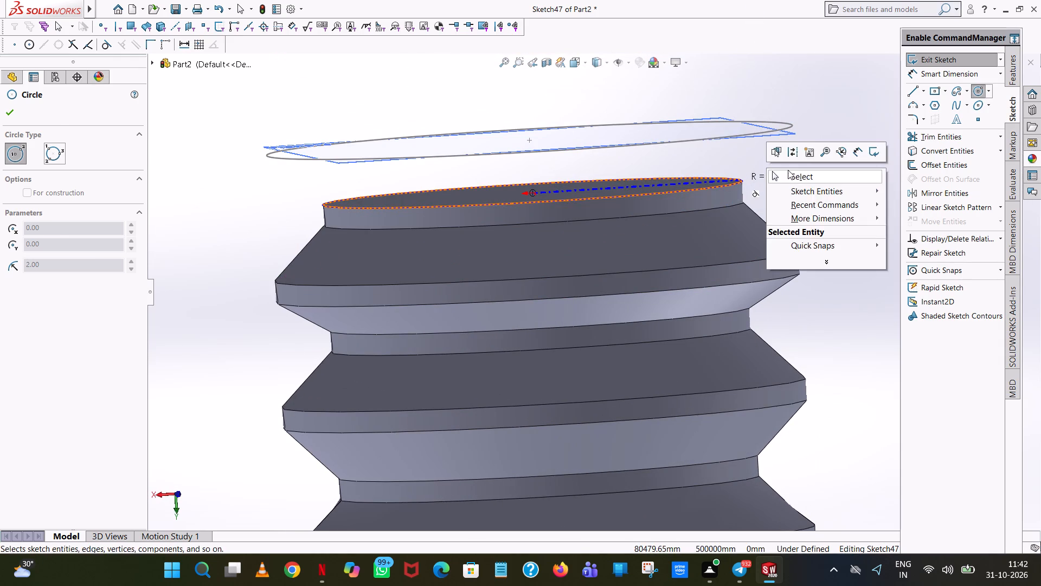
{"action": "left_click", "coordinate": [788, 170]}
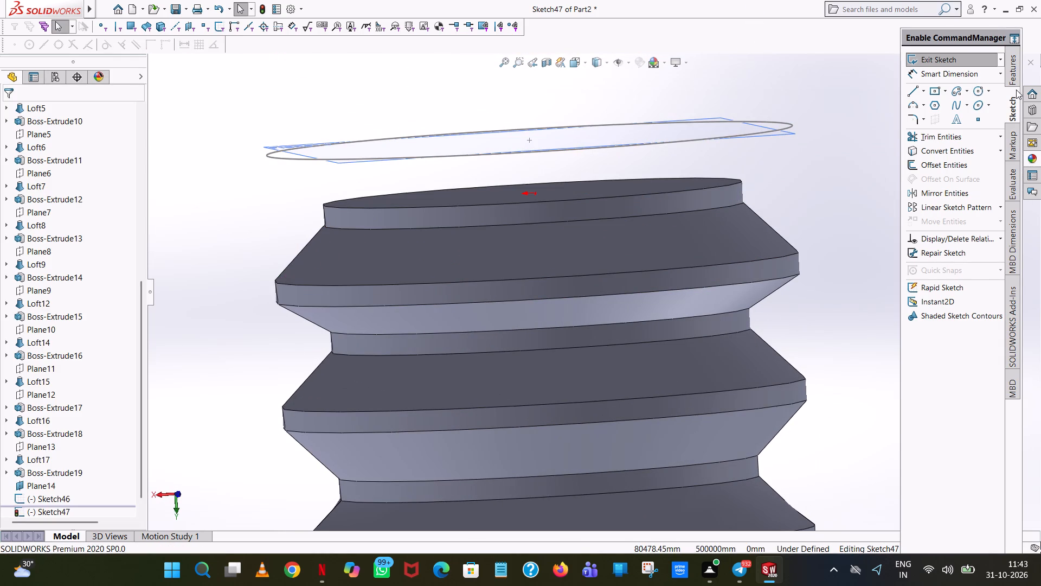
Sketch a circle centred on the origin on the end face beneath Plane14, matching the face's outer edge.
{"action": "left_click", "coordinate": [979, 87]}
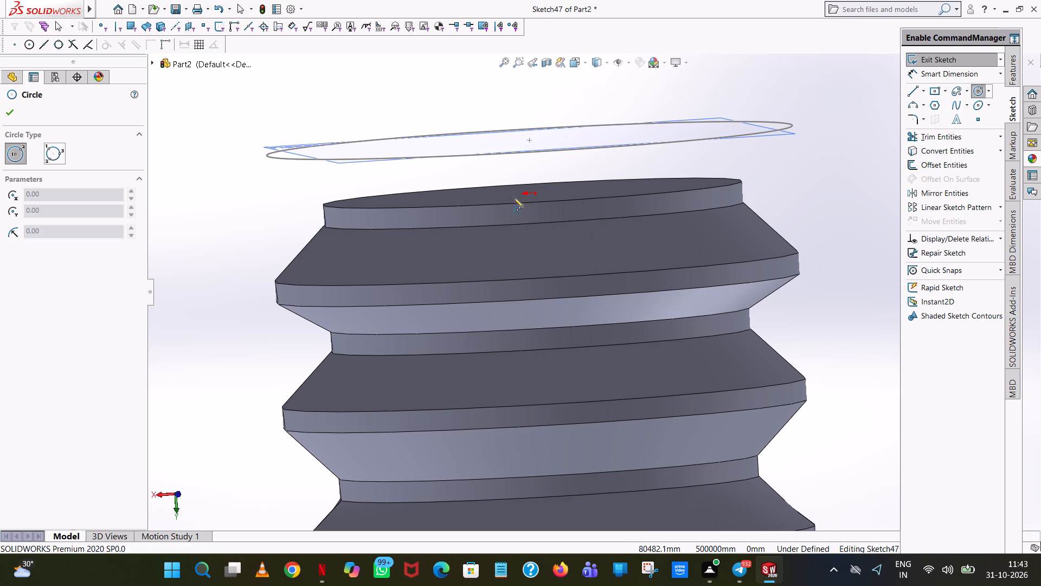
{"action": "scroll", "coordinate": [544, 180], "scroll_direction": "up", "scroll_amount": 1}
{"action": "middle_click_drag", "start_coordinate": [544, 180], "coordinate": [546, 324]}
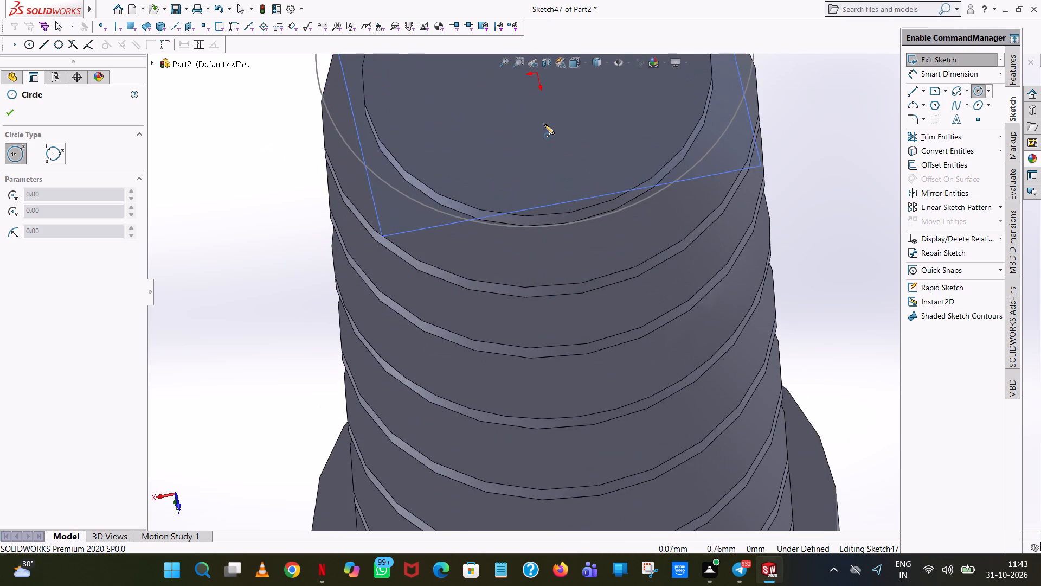
{"action": "scroll", "coordinate": [544, 123], "scroll_direction": "up", "scroll_amount": 2}
{"action": "scroll", "coordinate": [546, 125], "scroll_direction": "down", "scroll_amount": 4}
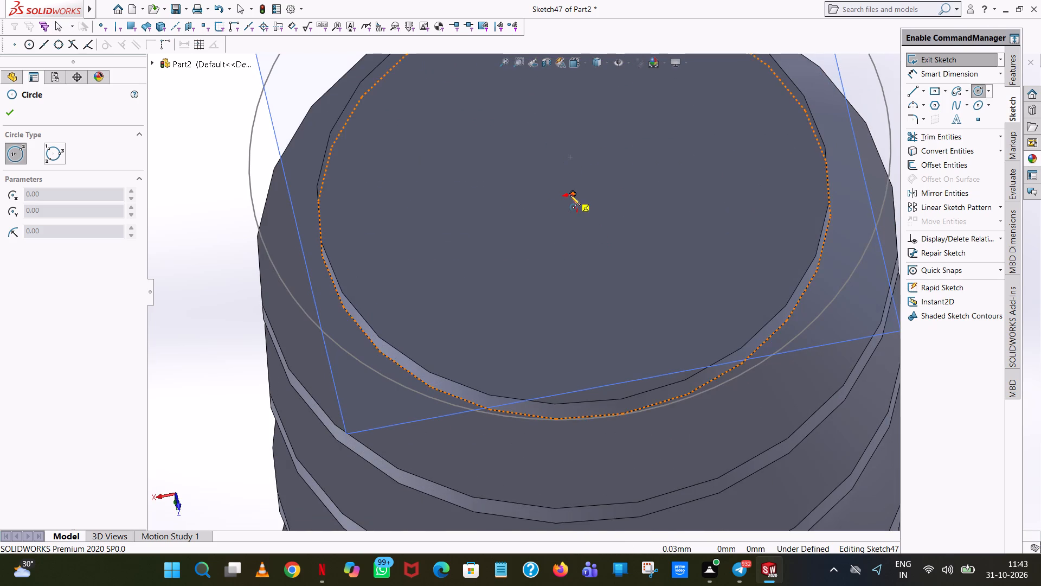
{"action": "left_click", "coordinate": [572, 195]}
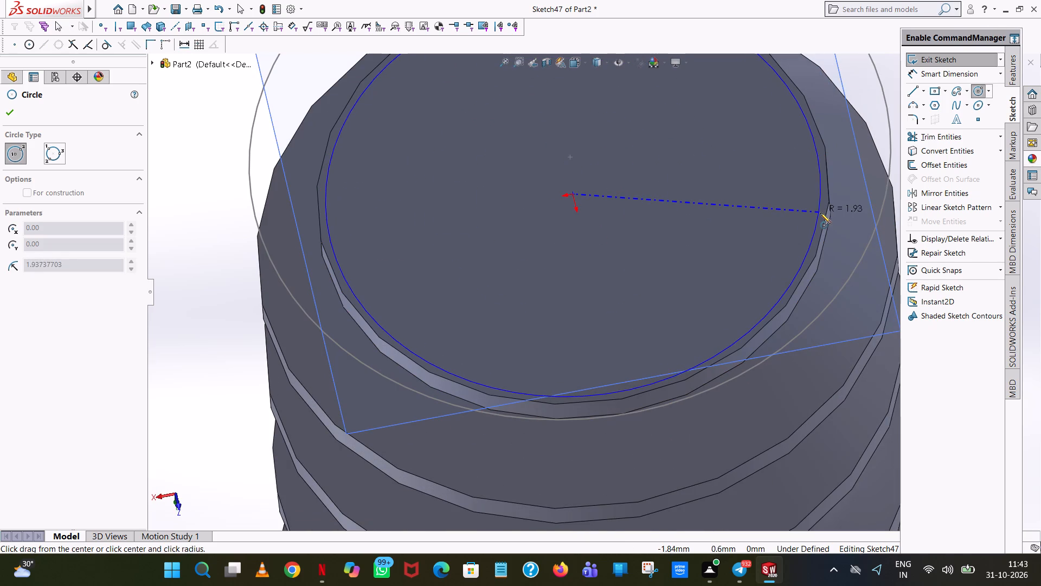
{"action": "left_click", "coordinate": [825, 216]}
{"action": "right_click", "coordinate": [825, 216]}
{"action": "left_click", "coordinate": [844, 222]}
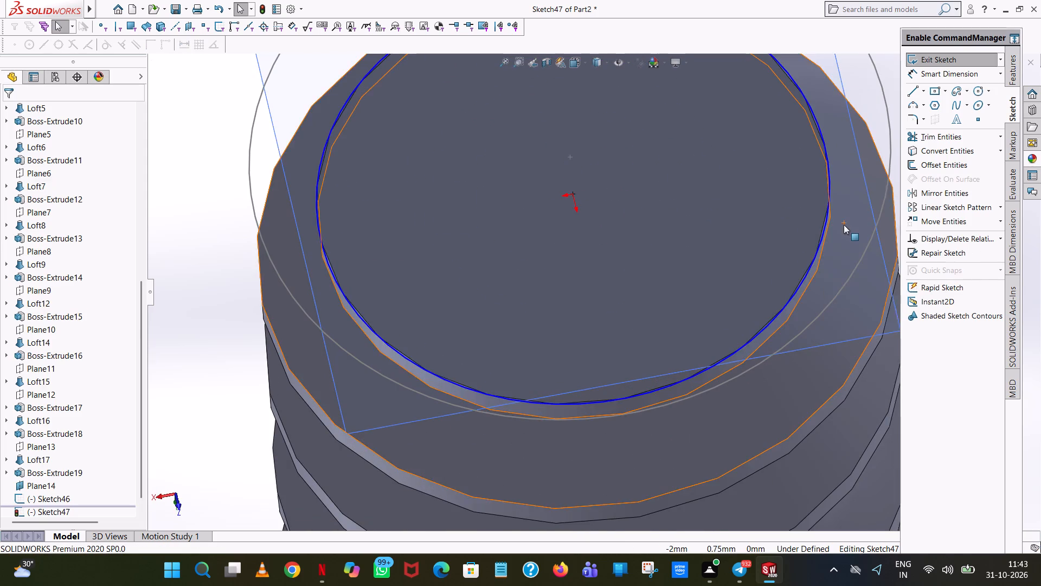
Close the end-face circle sketch without extruding it, keeping it as a separate loft profile.
{"action": "scroll", "coordinate": [844, 225], "scroll_direction": "down", "scroll_amount": 1}
{"action": "scroll", "coordinate": [844, 225], "scroll_direction": "up", "scroll_amount": 5}
{"action": "middle_click_drag", "start_coordinate": [844, 225], "coordinate": [839, 114]}
{"action": "left_click", "coordinate": [796, 134]}
{"action": "scroll", "coordinate": [703, 176], "scroll_direction": "up", "scroll_amount": 2}
{"action": "middle_click_drag", "start_coordinate": [702, 169], "coordinate": [714, 119]}
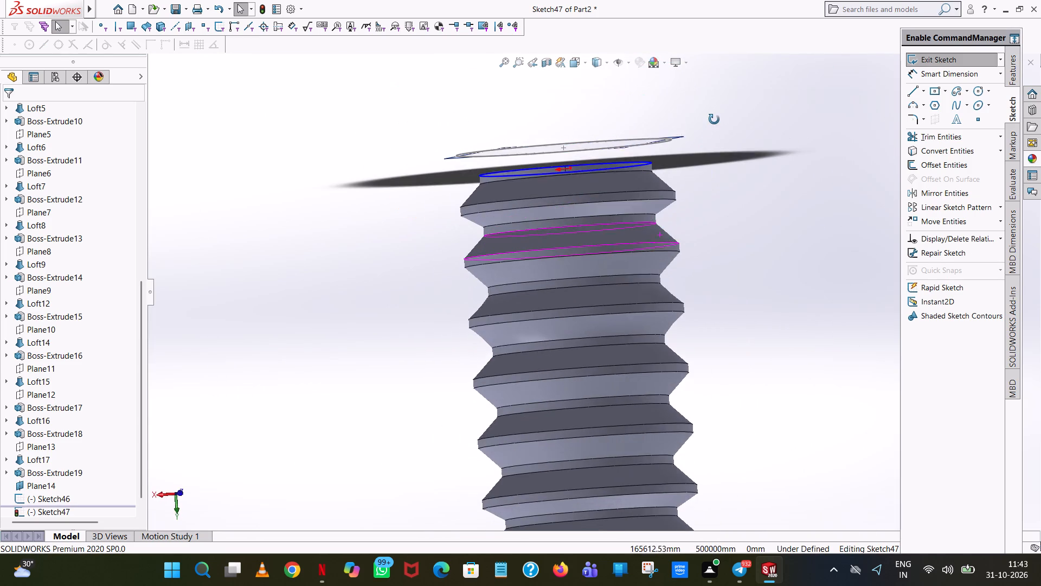
{"action": "middle_click_drag", "start_coordinate": [714, 119], "coordinate": [678, 142]}
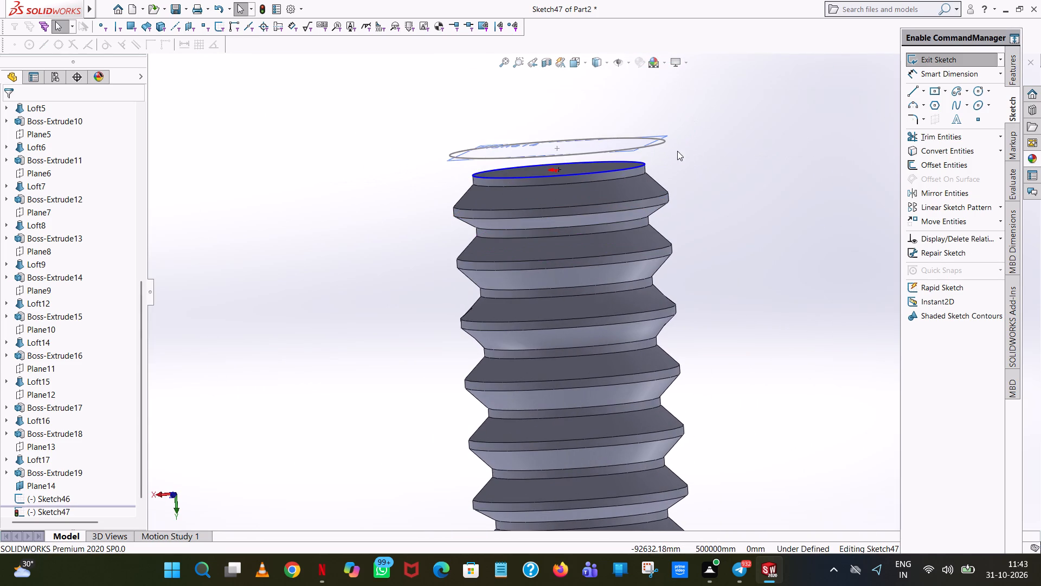
{"action": "left_click", "coordinate": [677, 151]}
{"action": "scroll", "coordinate": [646, 176], "scroll_direction": "down", "scroll_amount": 4}
{"action": "scroll", "coordinate": [646, 177], "scroll_direction": "up", "scroll_amount": 1}
{"action": "middle_click_drag", "start_coordinate": [646, 177], "coordinate": [649, 162]}
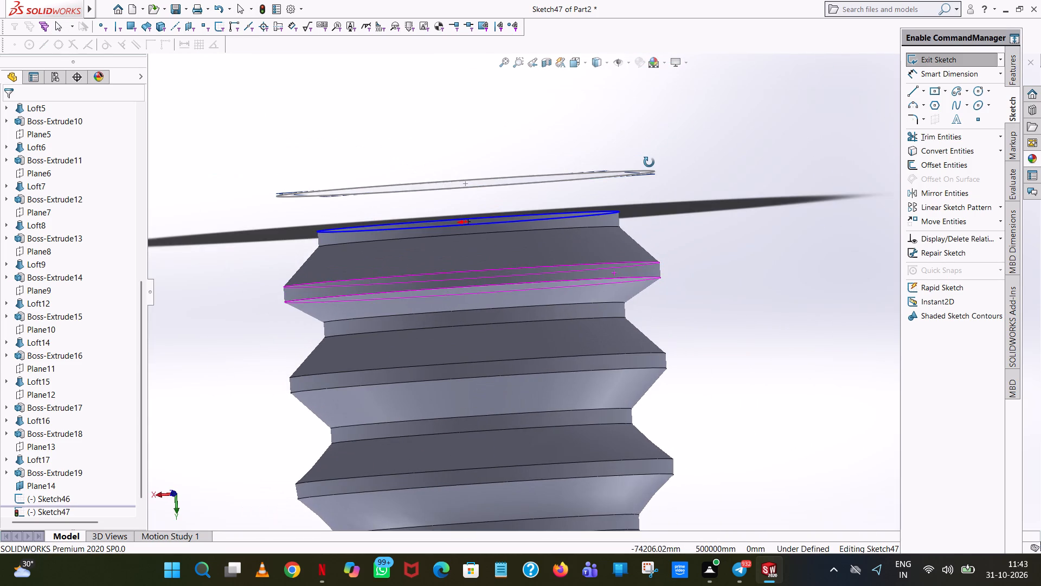
{"action": "middle_click_drag", "start_coordinate": [649, 162], "coordinate": [654, 164]}
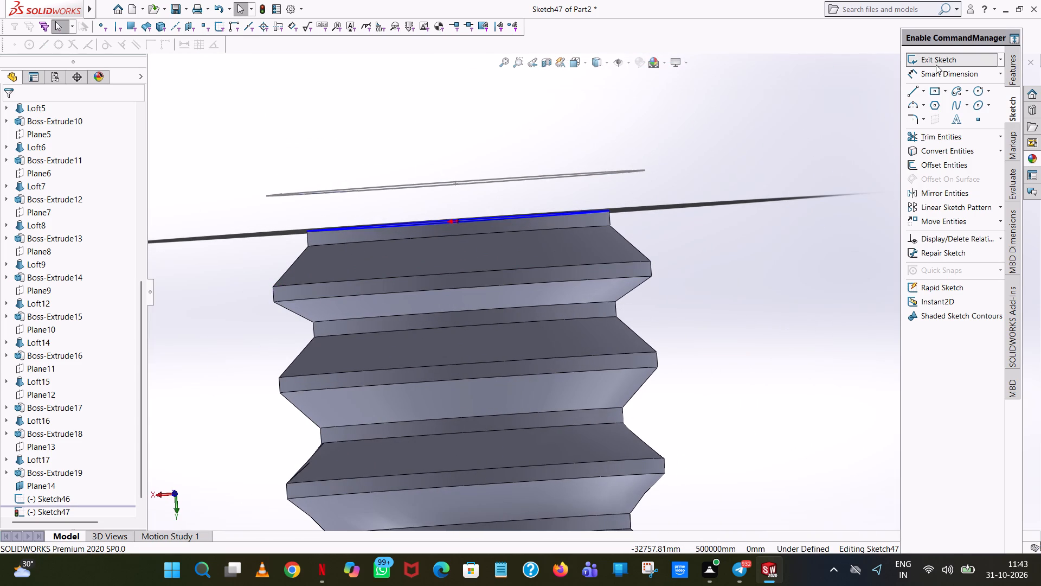
{"action": "left_click", "coordinate": [936, 65]}
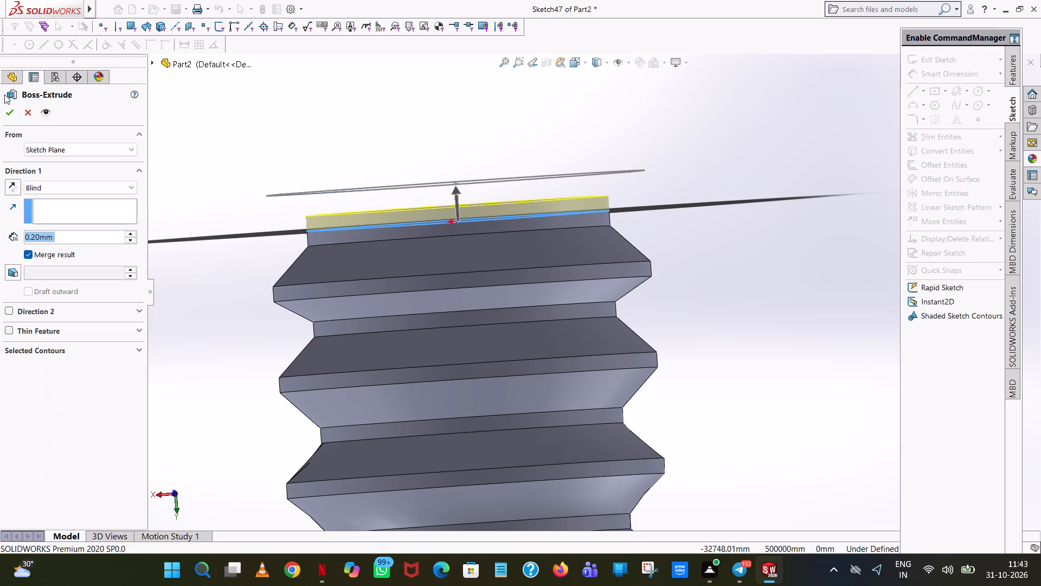
{"action": "left_click", "coordinate": [24, 114]}
{"action": "left_click", "coordinate": [746, 149]}
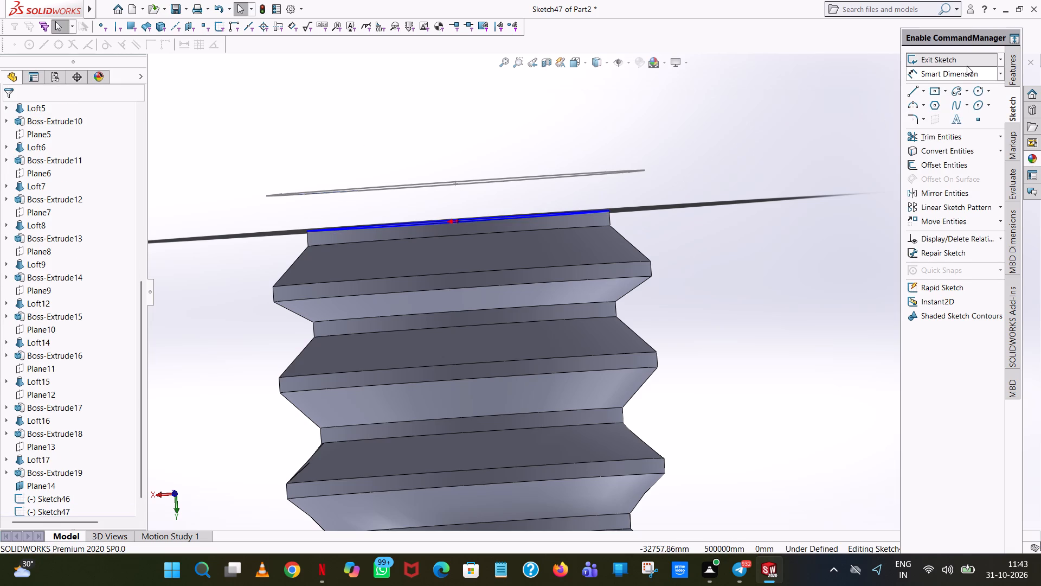
{"action": "left_click", "coordinate": [916, 61]}
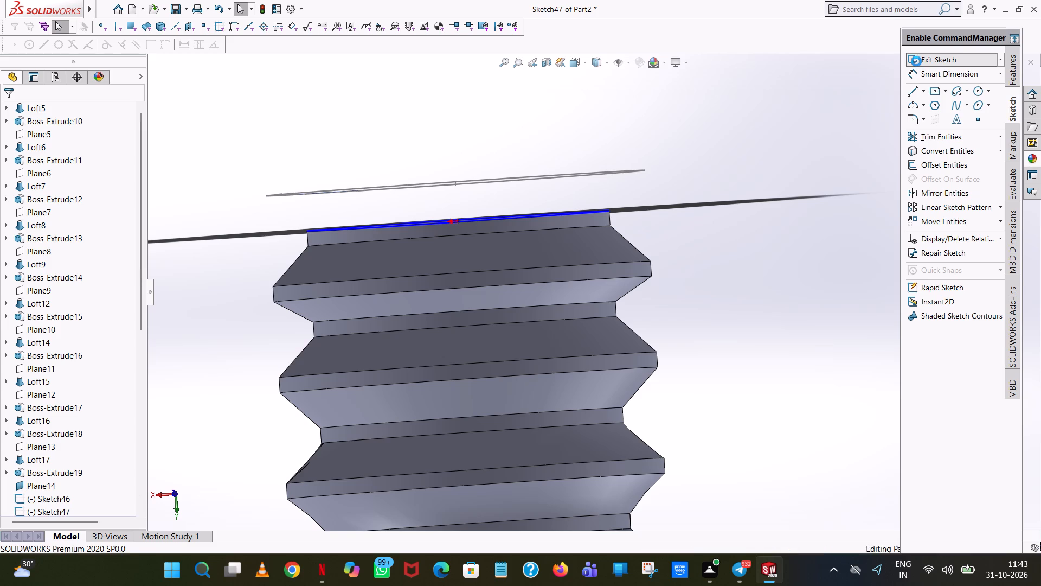
{"action": "left_click", "coordinate": [650, 136]}
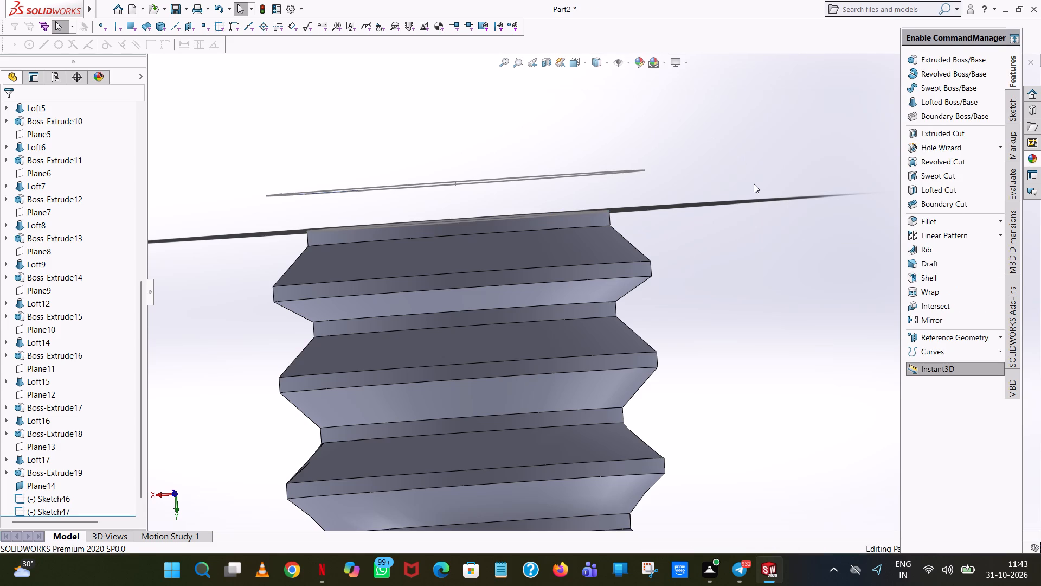
Loft from the end-face circle Sketch47 to the larger circle Sketch46 on Plane14.
{"action": "middle_click_drag", "start_coordinate": [754, 184], "coordinate": [767, 217]}
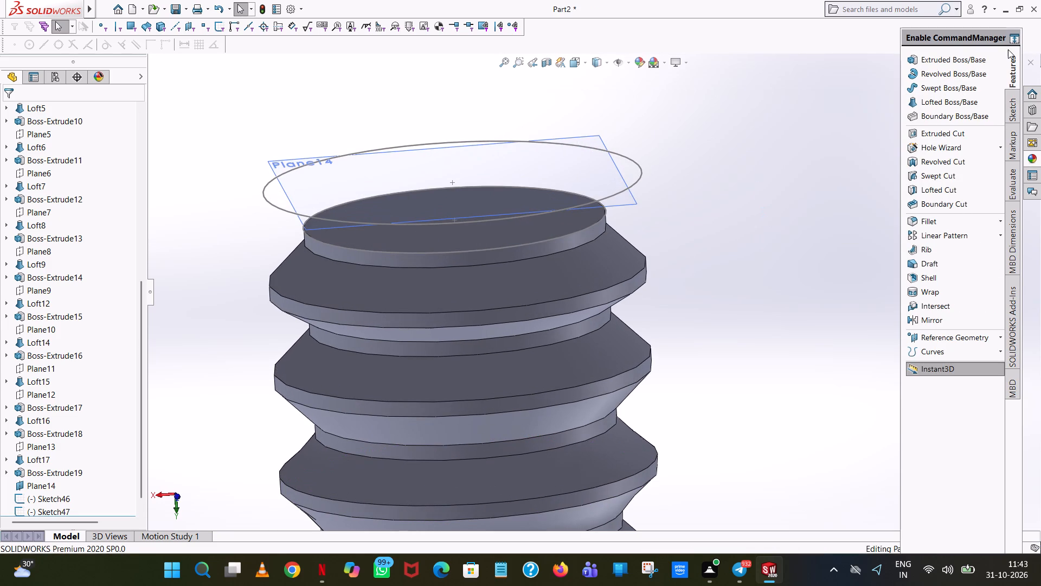
{"action": "left_click", "coordinate": [921, 102]}
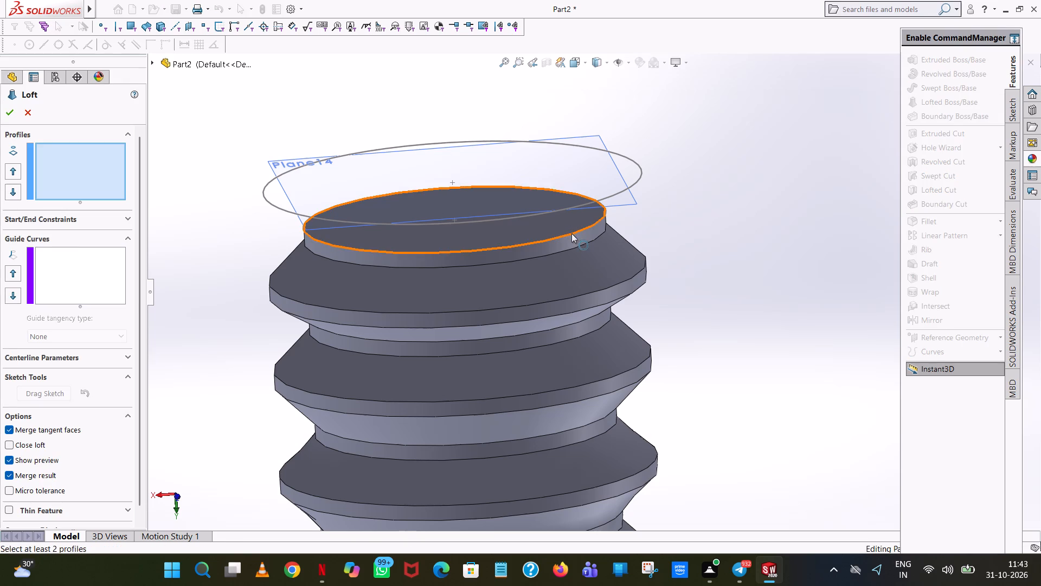
{"action": "left_click", "coordinate": [571, 233]}
{"action": "left_click", "coordinate": [574, 207]}
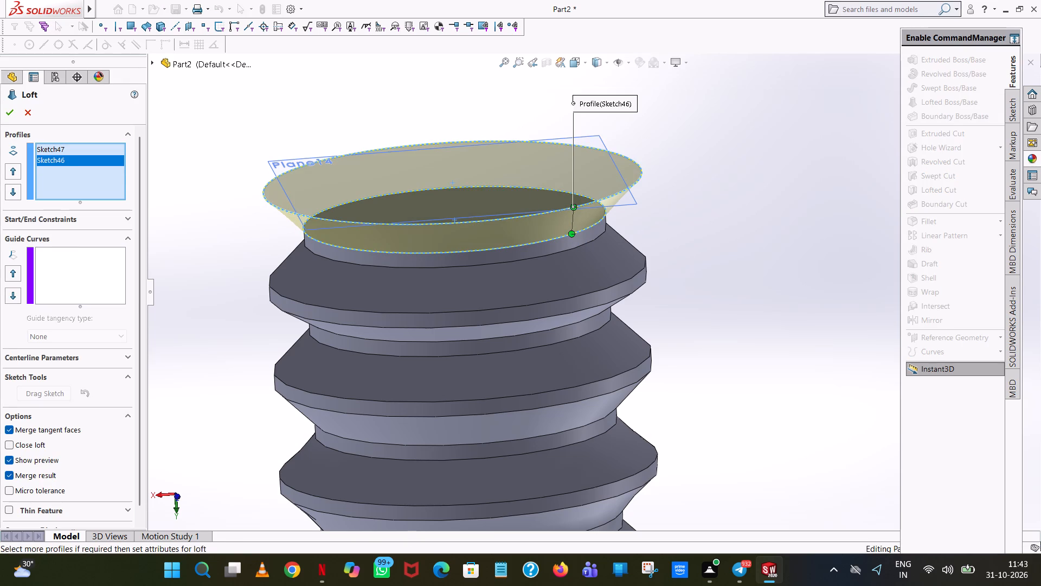
{"action": "left_click", "coordinate": [4, 111]}
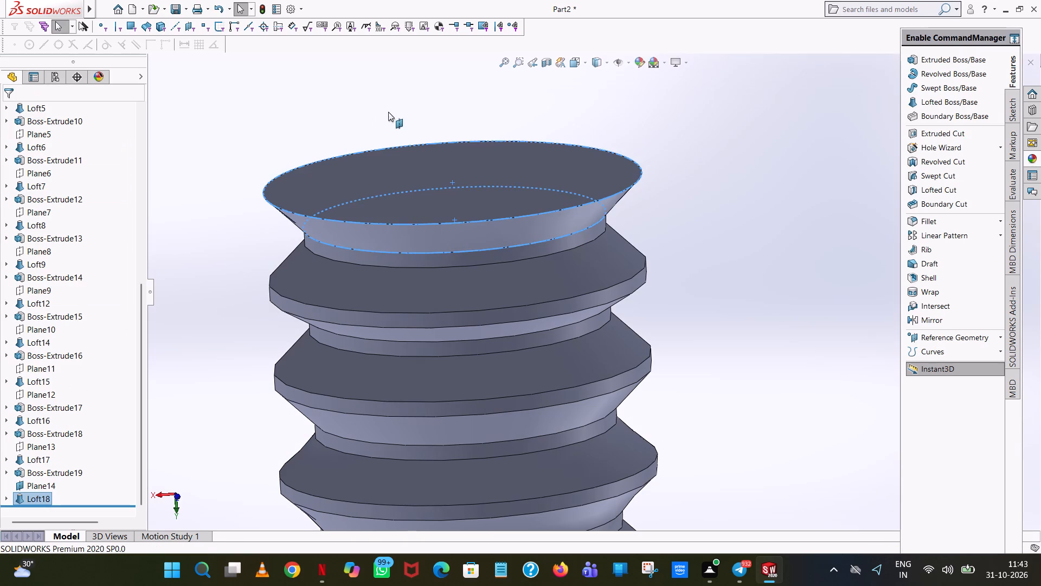
Hide Plane14.
{"action": "left_click", "coordinate": [387, 109]}
{"action": "scroll", "coordinate": [431, 137], "scroll_direction": "up", "scroll_amount": 12}
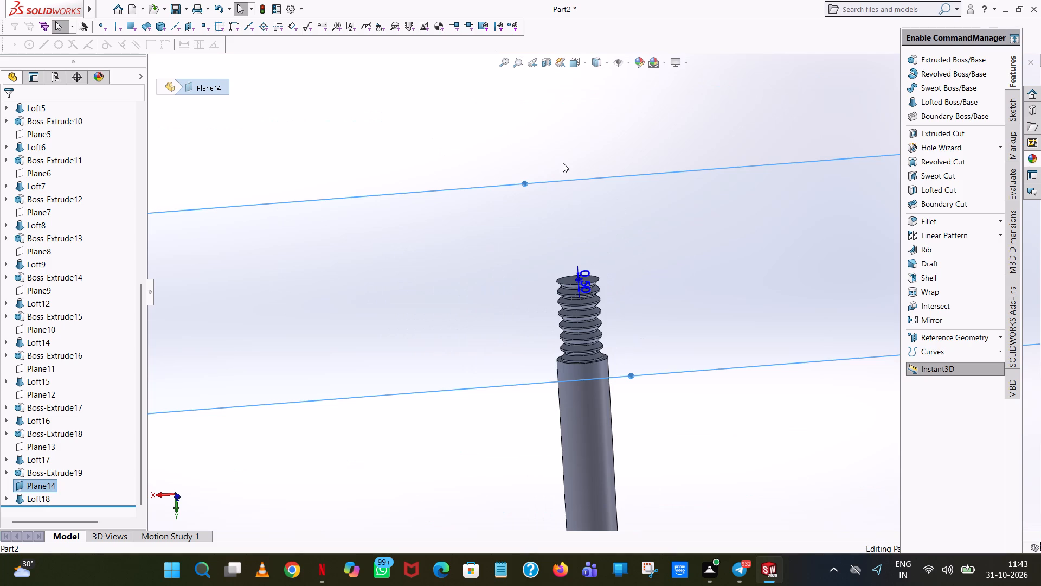
{"action": "left_click", "coordinate": [573, 146]}
{"action": "middle_click_drag", "start_coordinate": [614, 284], "coordinate": [614, 245]}
{"action": "scroll", "coordinate": [613, 275], "scroll_direction": "up", "scroll_amount": 1}
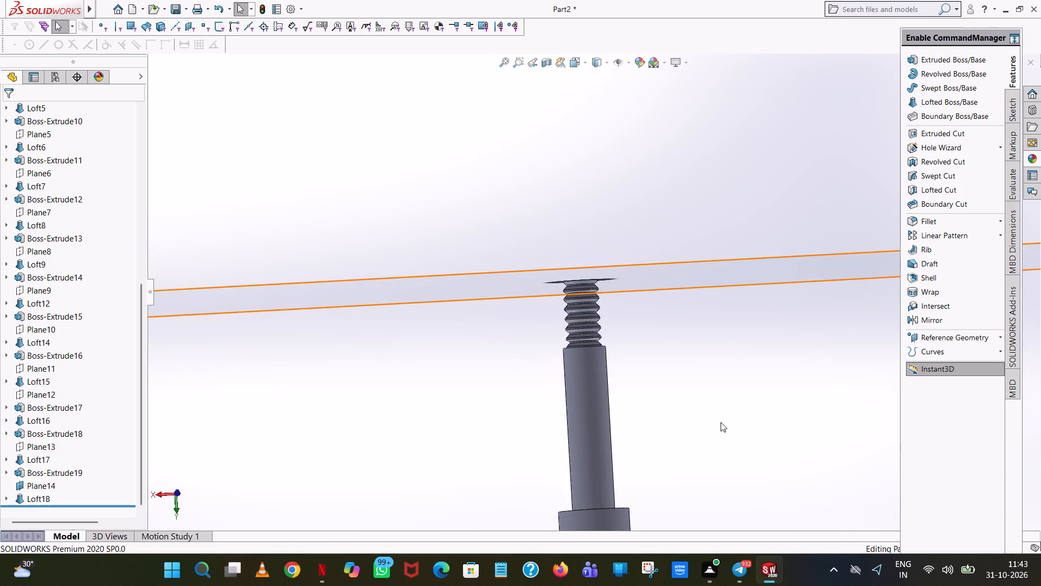
{"action": "left_click", "coordinate": [639, 309]}
{"action": "scroll", "coordinate": [604, 305], "scroll_direction": "down", "scroll_amount": 6}
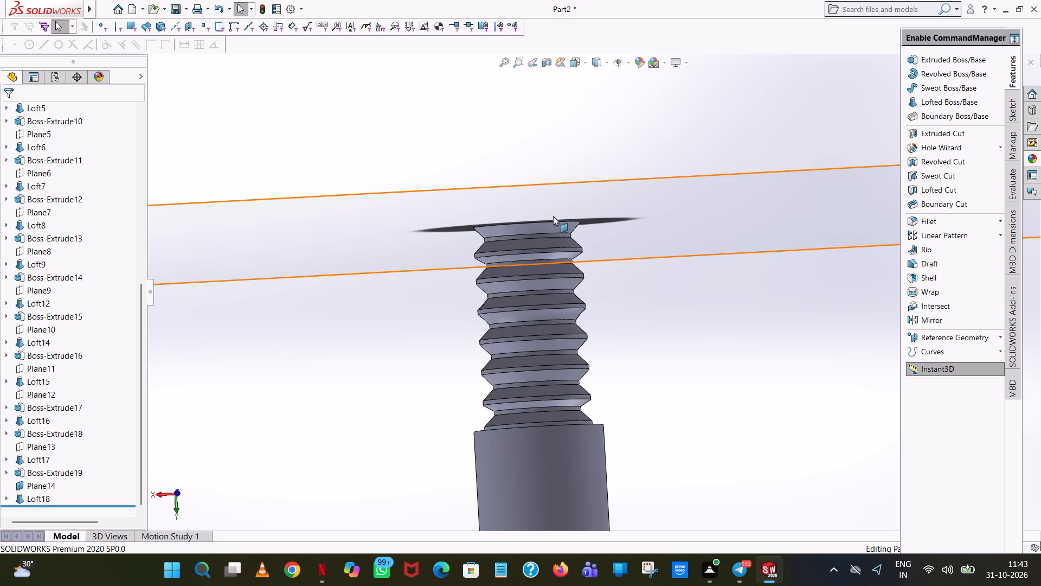
{"action": "middle_click_drag", "start_coordinate": [648, 139], "coordinate": [659, 252]}
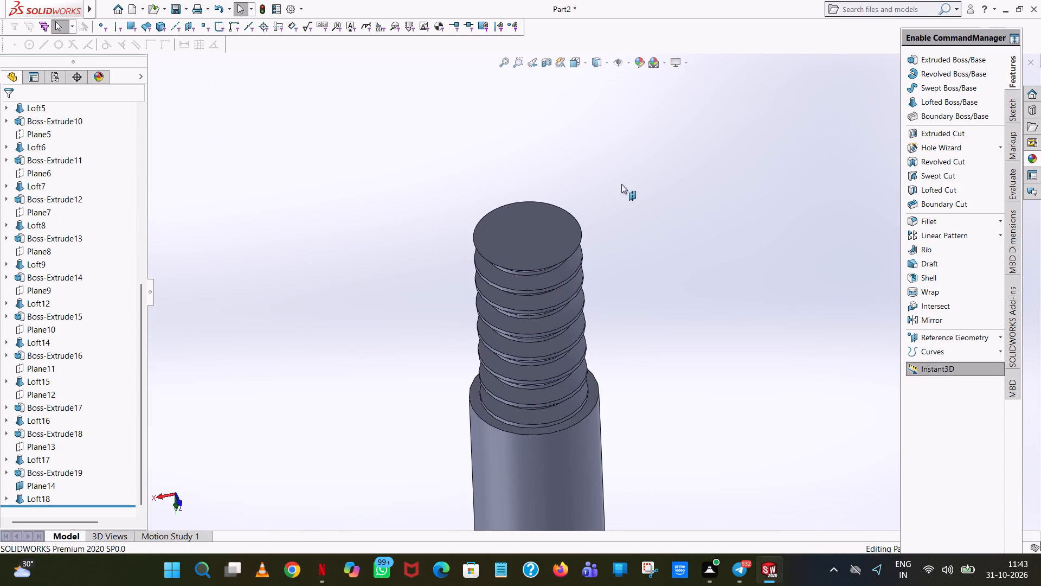
{"action": "scroll", "coordinate": [600, 228], "scroll_direction": "up", "scroll_amount": 11}
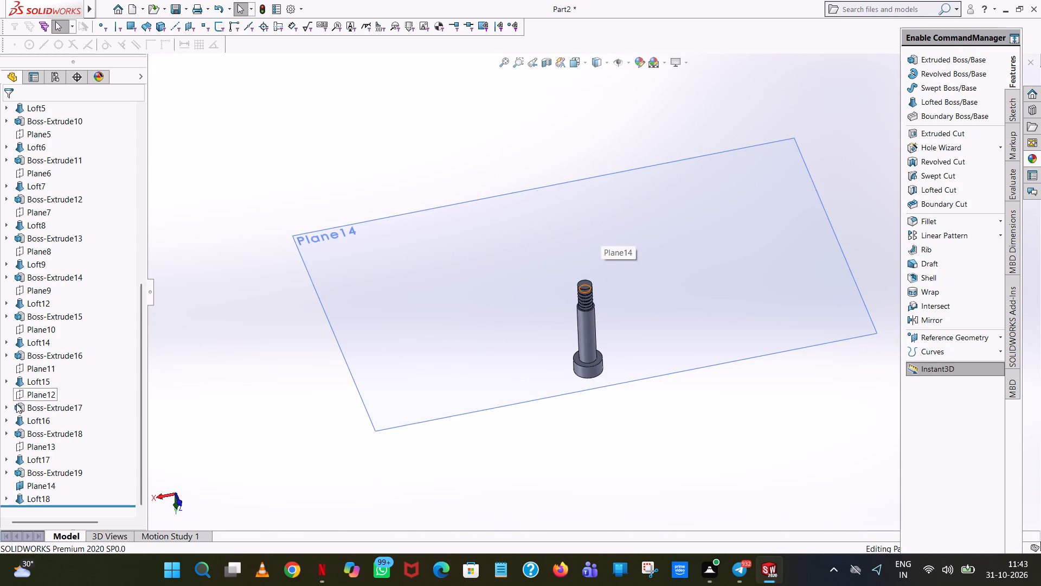
{"action": "left_click", "coordinate": [37, 491]}
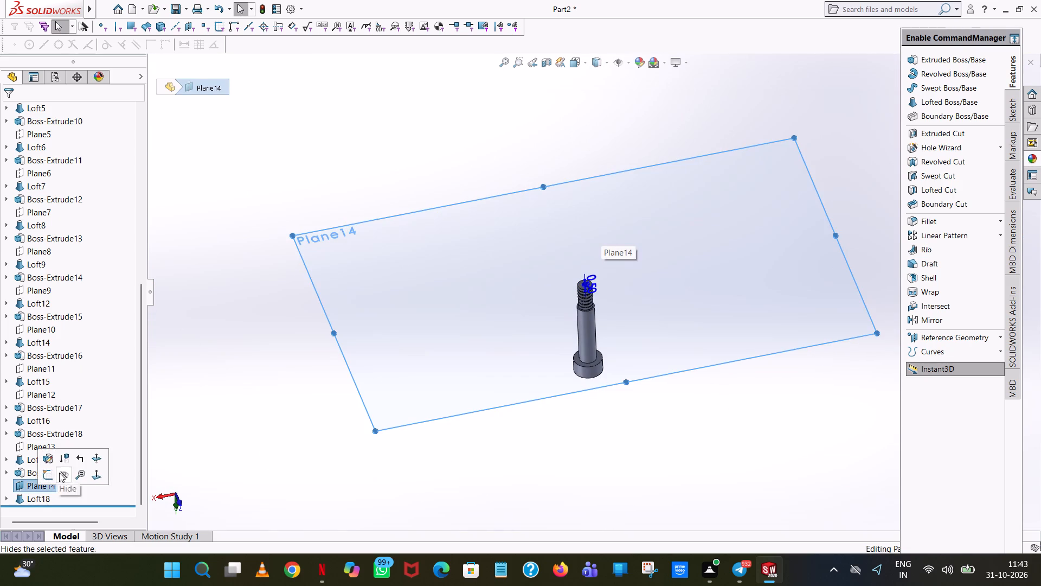
{"action": "left_click", "coordinate": [59, 473]}
Start an extrusion sketch on the new loft's outer end face and draw a 2.5 mm radius circle centred on the origin.
{"action": "scroll", "coordinate": [594, 285], "scroll_direction": "down", "scroll_amount": 11}
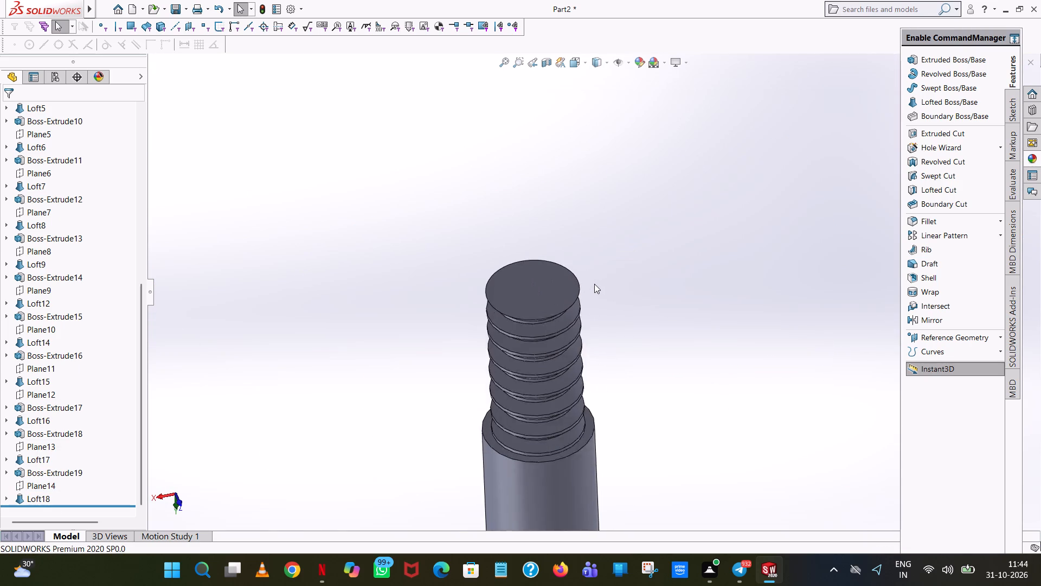
{"action": "scroll", "coordinate": [594, 284], "scroll_direction": "down", "scroll_amount": 2}
{"action": "middle_click_drag", "start_coordinate": [594, 284], "coordinate": [621, 219]}
{"action": "scroll", "coordinate": [616, 227], "scroll_direction": "up", "scroll_amount": 2}
{"action": "left_click", "coordinate": [935, 54]}
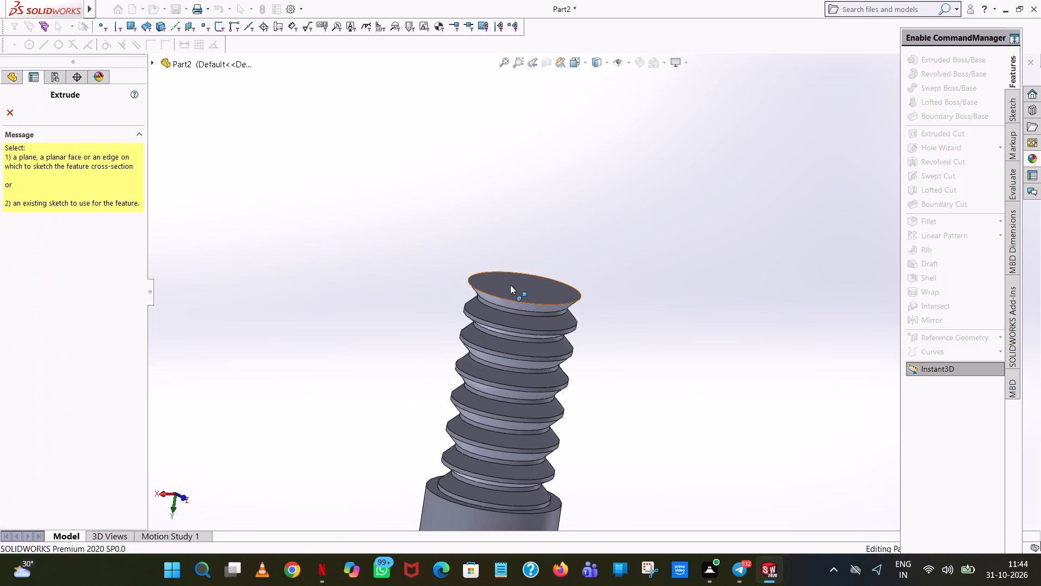
{"action": "left_click", "coordinate": [510, 285]}
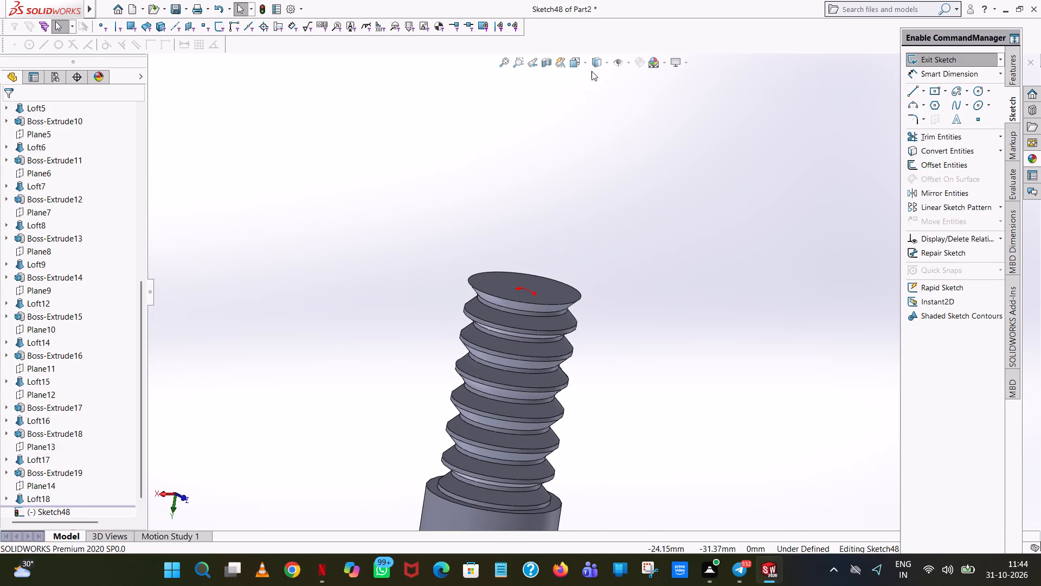
{"action": "left_click", "coordinate": [584, 65]}
{"action": "left_click", "coordinate": [636, 129]}
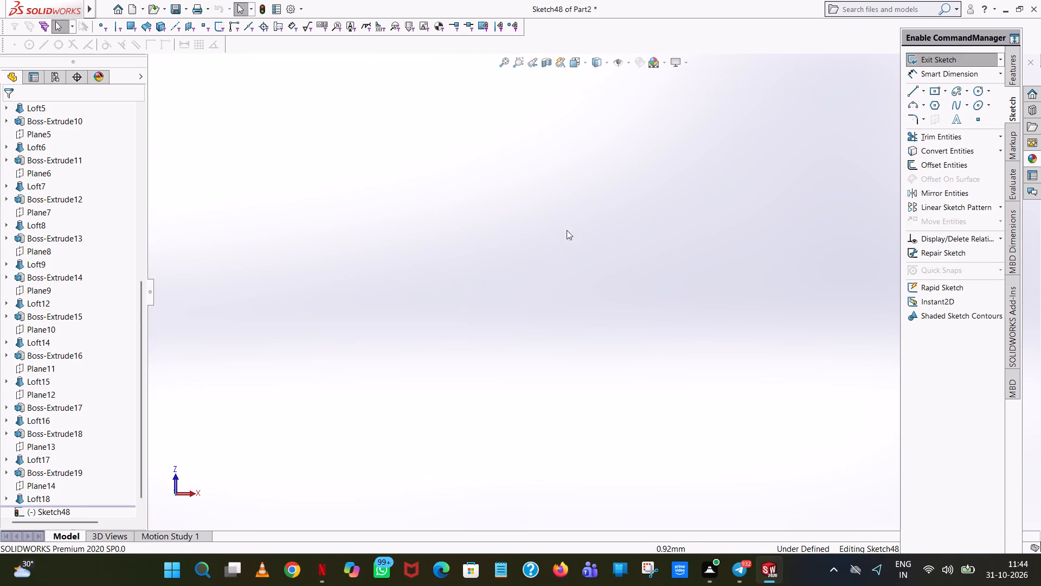
{"action": "left_click", "coordinate": [502, 67]}
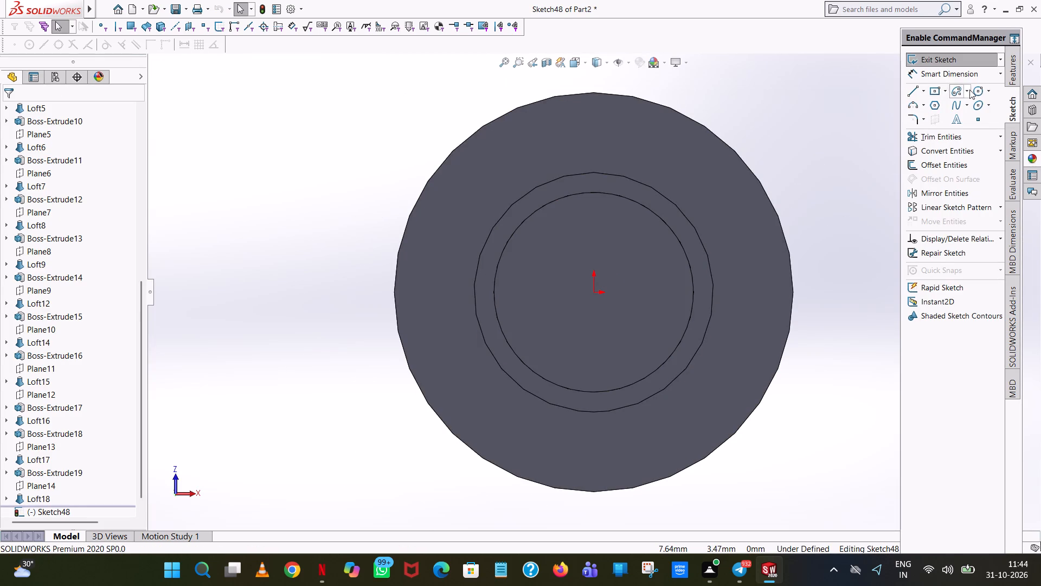
{"action": "left_click", "coordinate": [980, 93]}
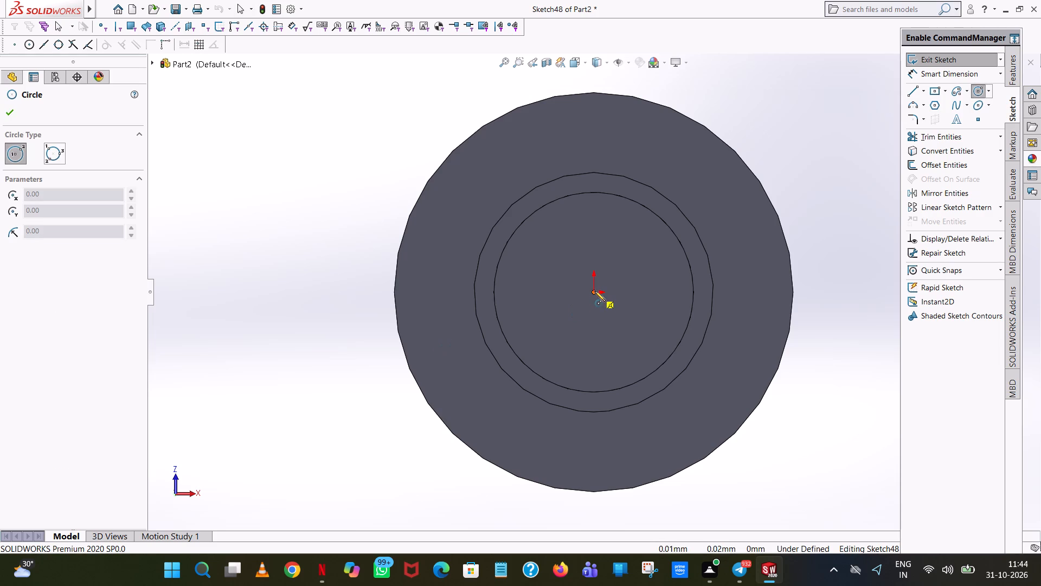
{"action": "left_click", "coordinate": [595, 291]}
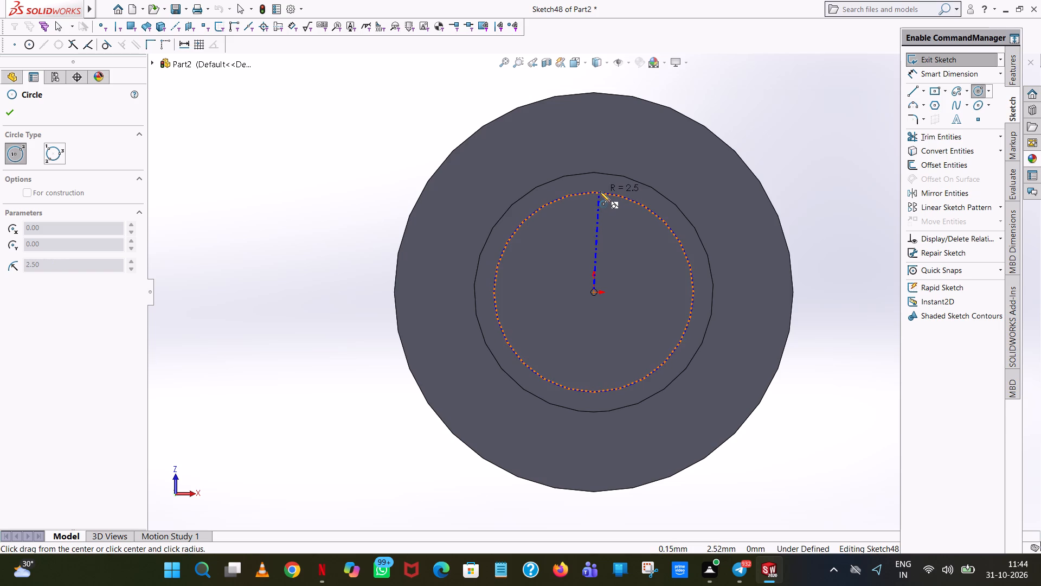
{"action": "left_click", "coordinate": [600, 192]}
{"action": "right_click", "coordinate": [600, 192]}
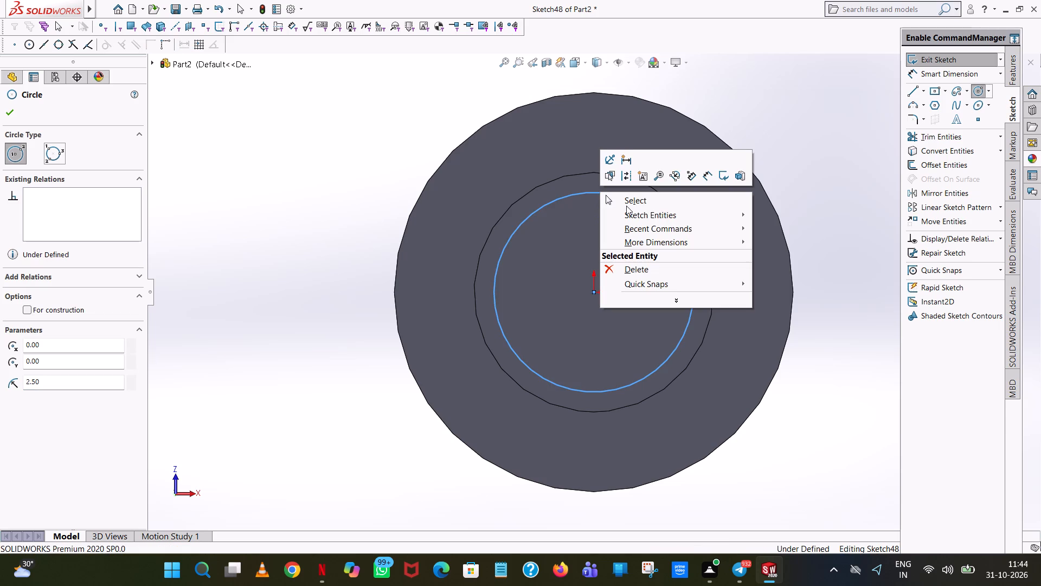
{"action": "left_click", "coordinate": [623, 205]}
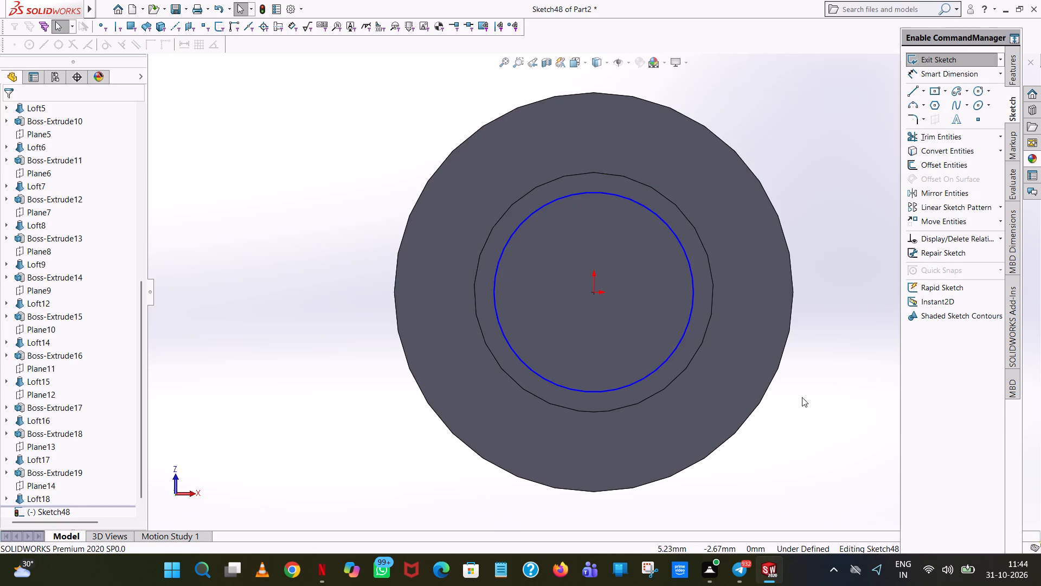
Extrude the 2.5 mm radius circle 0.20 mm outward from the bolt's end face, merged with the body.
{"action": "middle_click_drag", "start_coordinate": [596, 307], "coordinate": [593, 221]}
{"action": "scroll", "coordinate": [589, 205], "scroll_direction": "up", "scroll_amount": 5}
{"action": "middle_click_drag", "start_coordinate": [589, 203], "coordinate": [601, 121]}
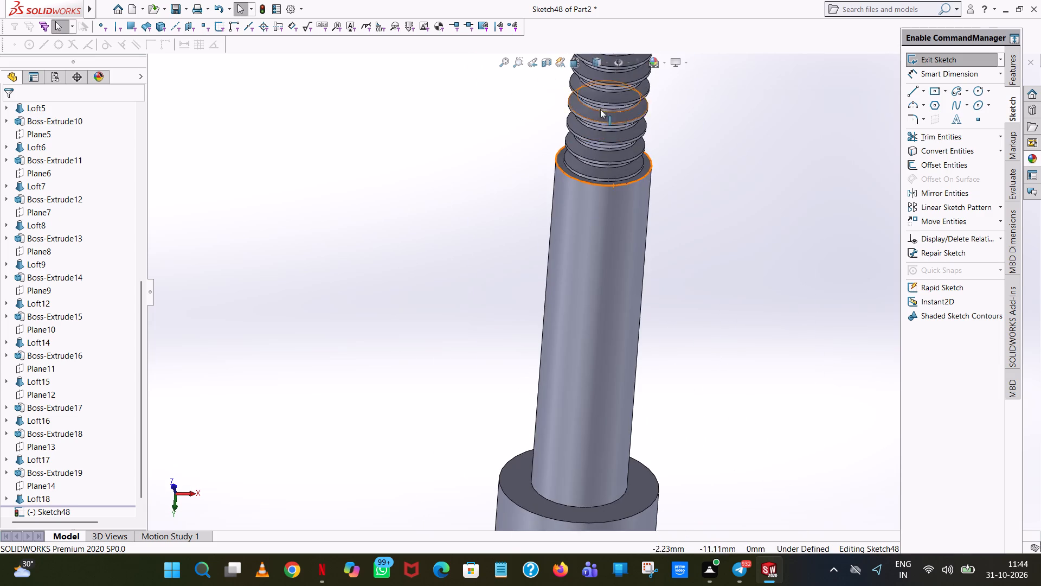
{"action": "scroll", "coordinate": [605, 75], "scroll_direction": "up", "scroll_amount": 3}
{"action": "middle_click_drag", "start_coordinate": [600, 119], "coordinate": [605, 74]}
{"action": "scroll", "coordinate": [605, 74], "scroll_direction": "up", "scroll_amount": 2}
{"action": "scroll", "coordinate": [584, 203], "scroll_direction": "down", "scroll_amount": 6}
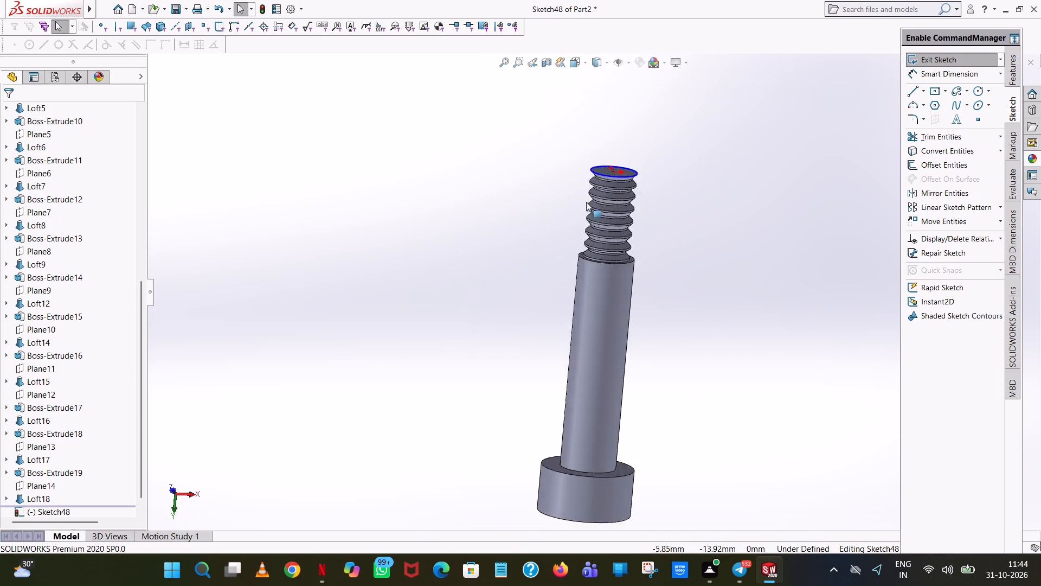
{"action": "scroll", "coordinate": [586, 202], "scroll_direction": "down", "scroll_amount": 3}
{"action": "scroll", "coordinate": [715, 151], "scroll_direction": "up", "scroll_amount": 1}
{"action": "middle_click_drag", "start_coordinate": [715, 151], "coordinate": [722, 100]}
{"action": "scroll", "coordinate": [723, 102], "scroll_direction": "up", "scroll_amount": 1}
{"action": "scroll", "coordinate": [714, 117], "scroll_direction": "down", "scroll_amount": 6}
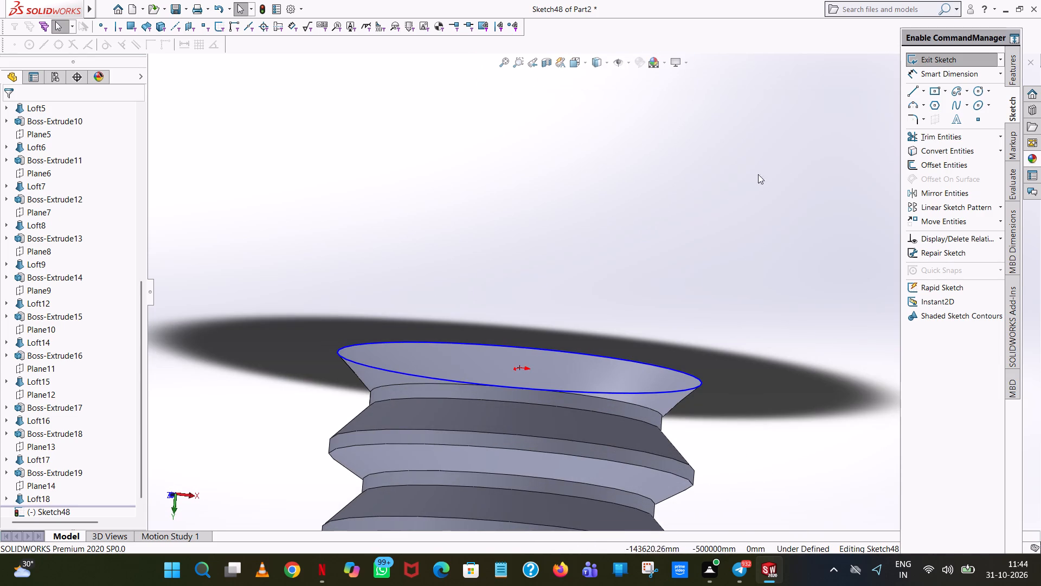
{"action": "left_click", "coordinate": [1013, 71]}
{"action": "left_click", "coordinate": [976, 58]}
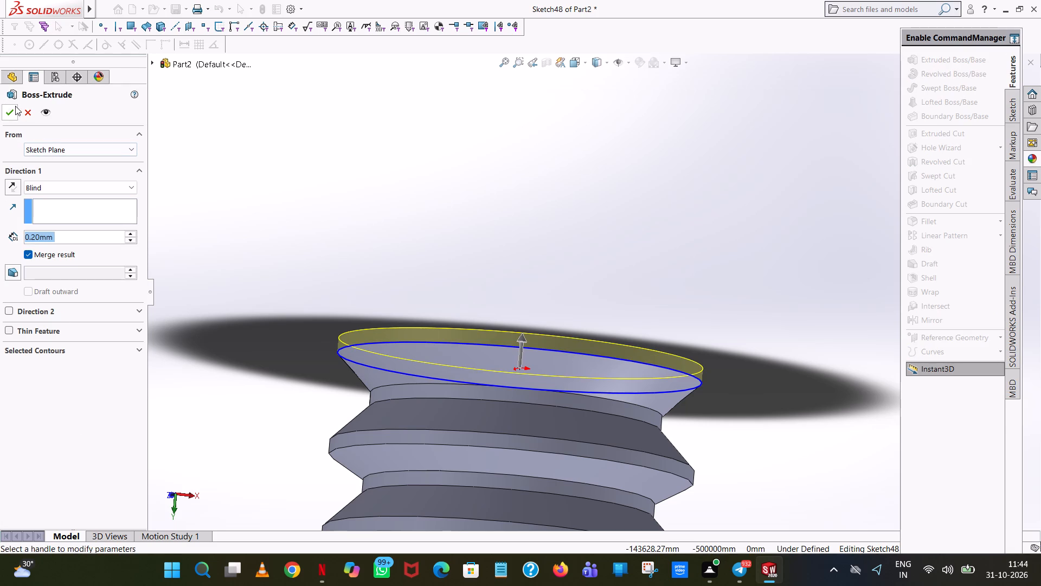
{"action": "left_click", "coordinate": [9, 115]}
{"action": "left_click", "coordinate": [586, 198]}
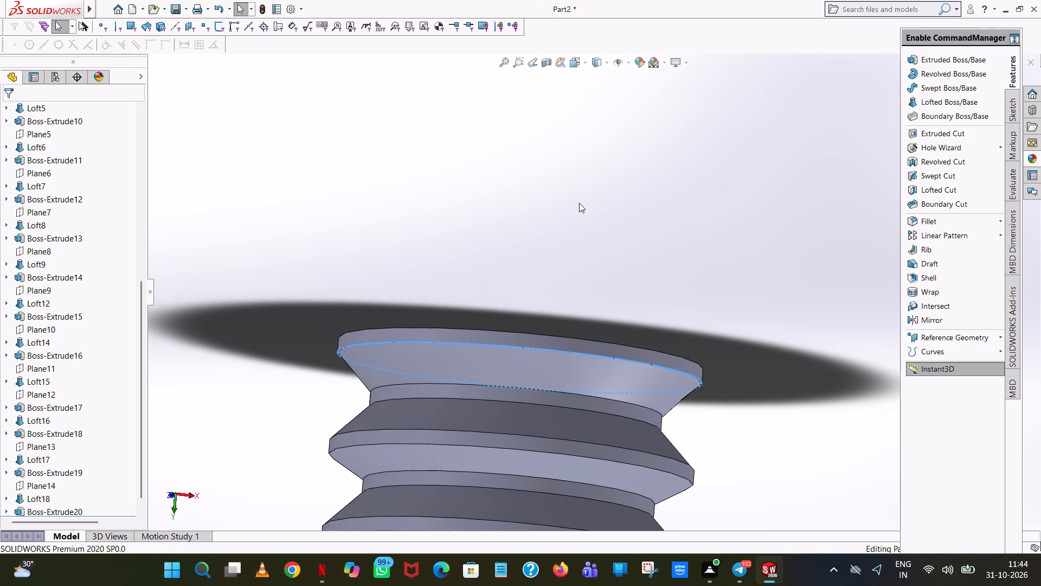
Create a reference plane offset 0.50 mm outward from the end face of the newest extrusion.
{"action": "middle_click_drag", "start_coordinate": [579, 203], "coordinate": [579, 242]}
{"action": "scroll", "coordinate": [579, 242], "scroll_direction": "up", "scroll_amount": 8}
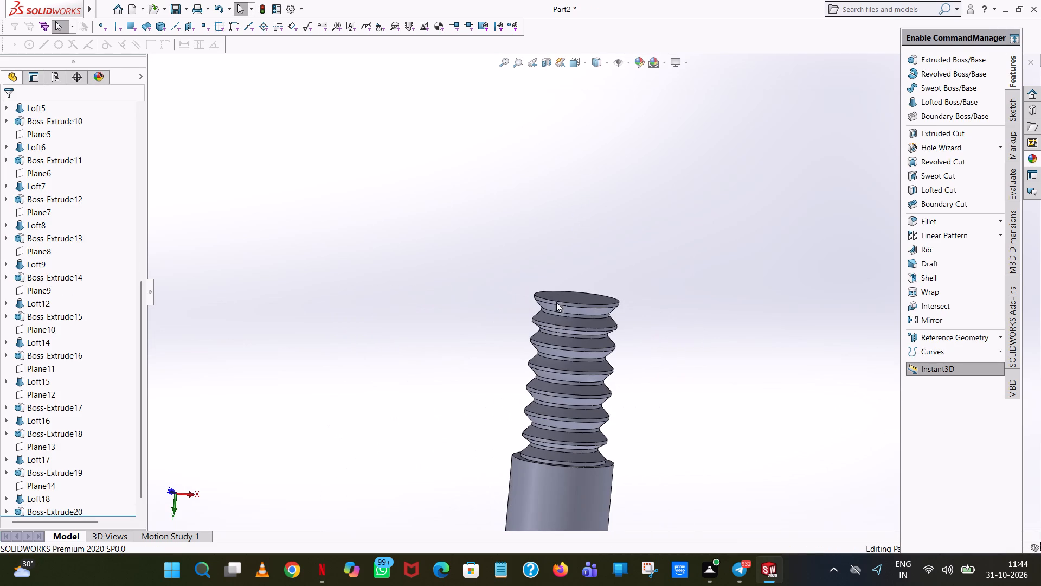
{"action": "scroll", "coordinate": [561, 314], "scroll_direction": "down", "scroll_amount": 5}
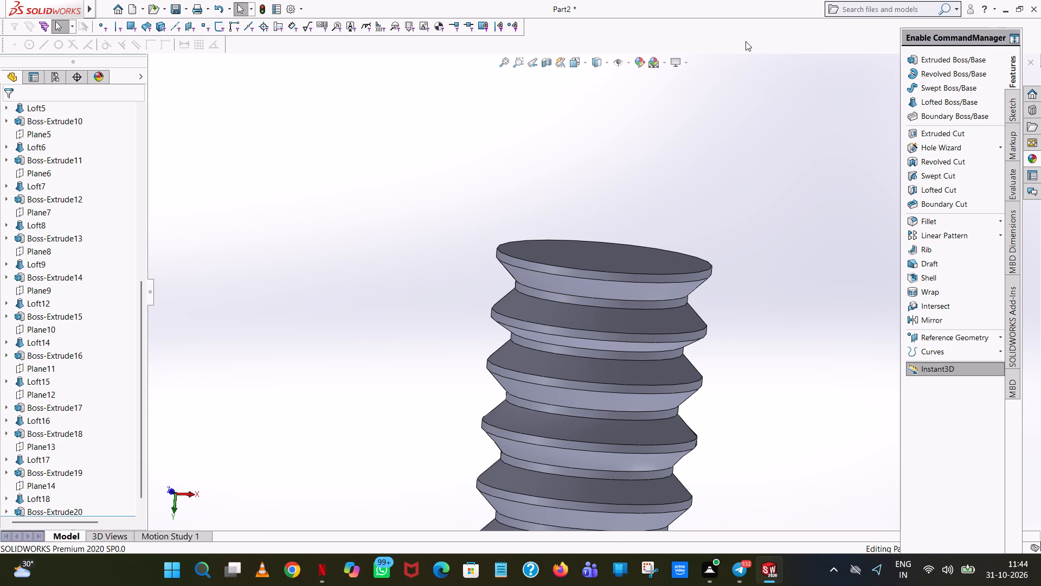
{"action": "middle_click_drag", "start_coordinate": [602, 266], "coordinate": [662, 278]}
{"action": "scroll", "coordinate": [662, 278], "scroll_direction": "up", "scroll_amount": 1}
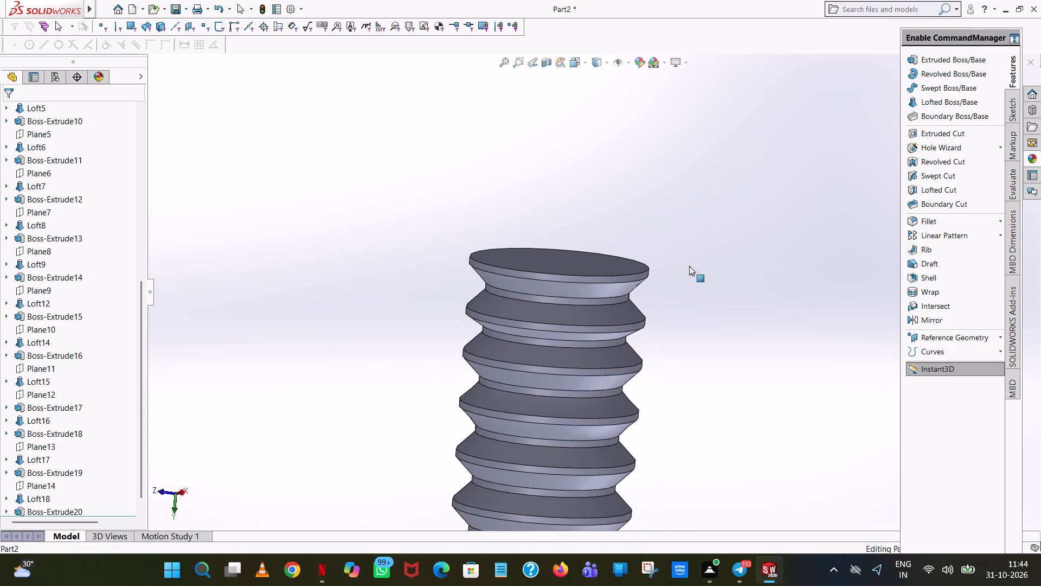
{"action": "left_click", "coordinate": [952, 335]}
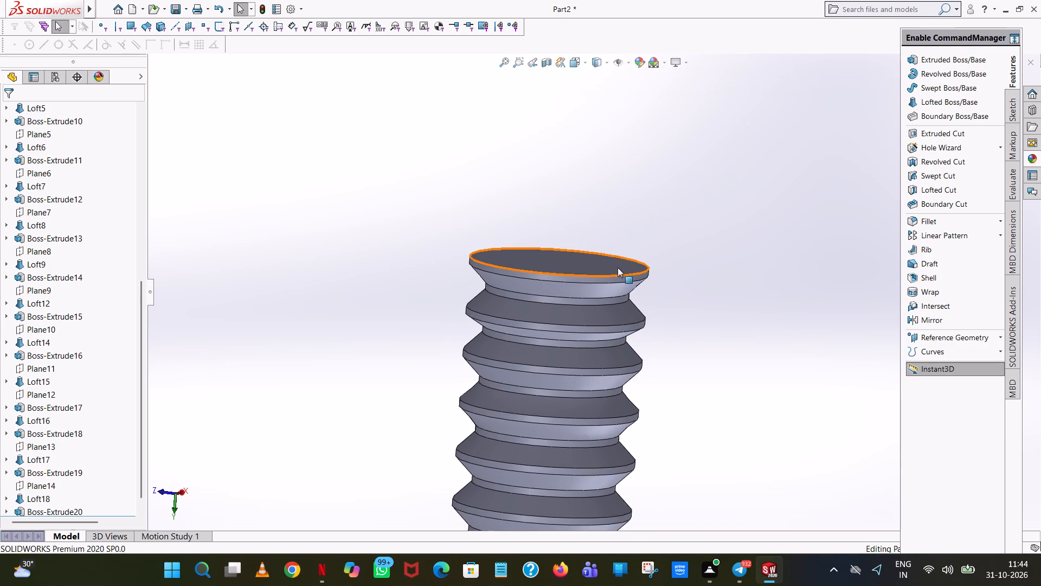
{"action": "left_click", "coordinate": [618, 267]}
{"action": "left_click", "coordinate": [497, 201]}
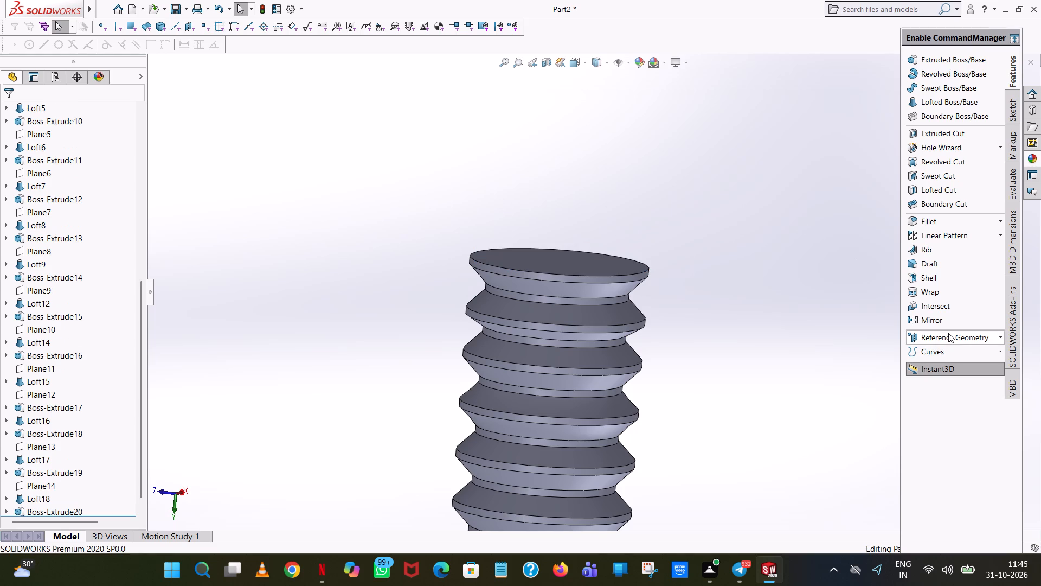
{"action": "left_click", "coordinate": [949, 333]}
{"action": "left_click", "coordinate": [943, 337]}
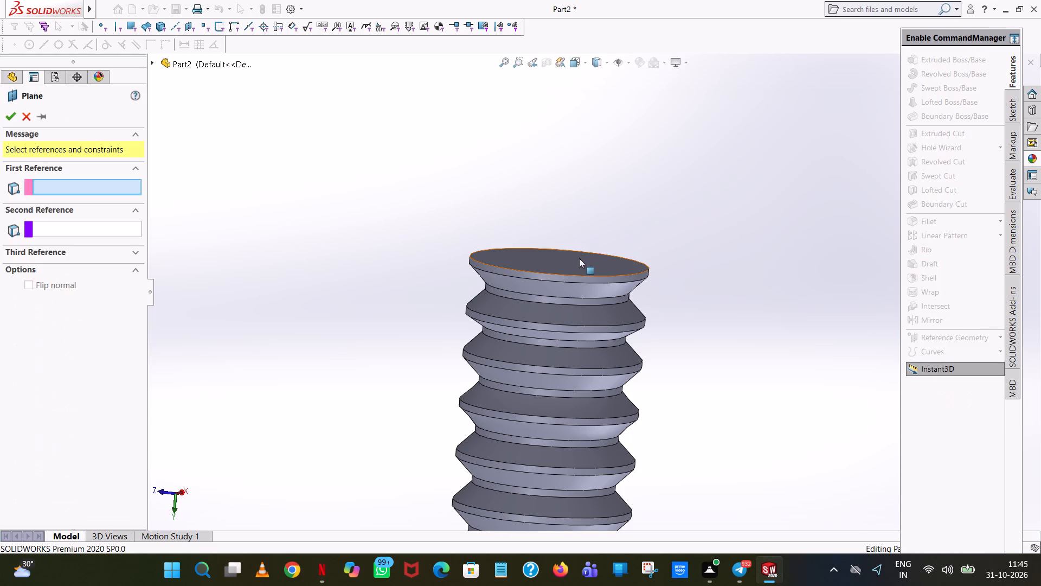
{"action": "left_click", "coordinate": [580, 262]}
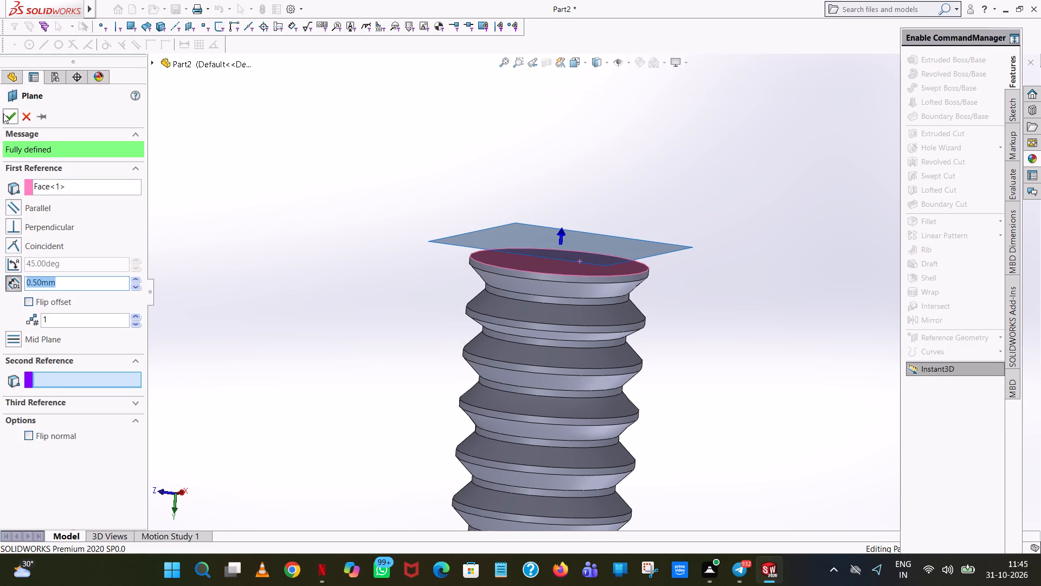
{"action": "left_click", "coordinate": [3, 113]}
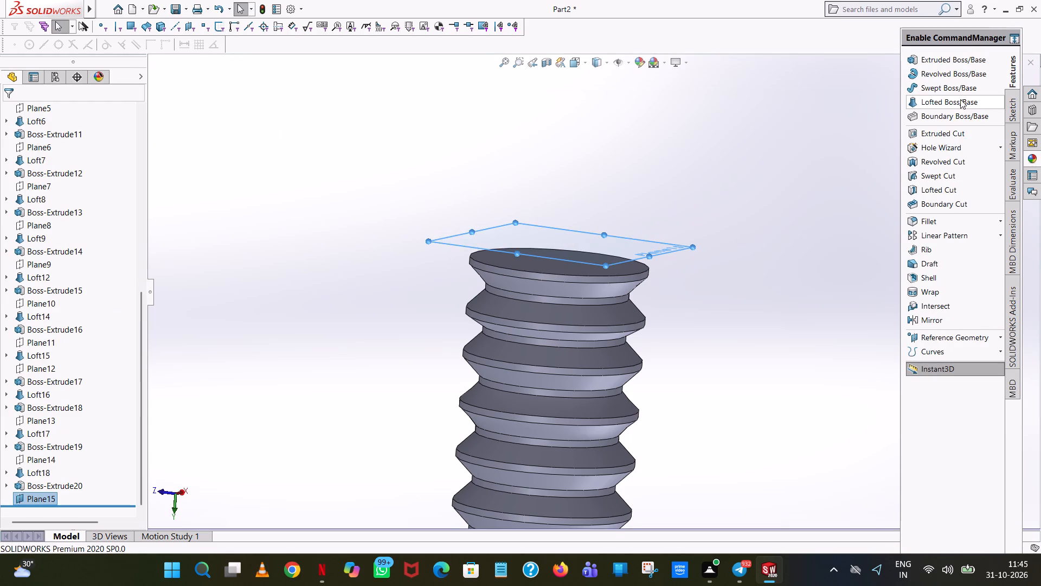
Start a sketch on Plane15 and draw a 2.5 mm radius circle centred on the origin.
{"action": "left_click", "coordinate": [38, 495]}
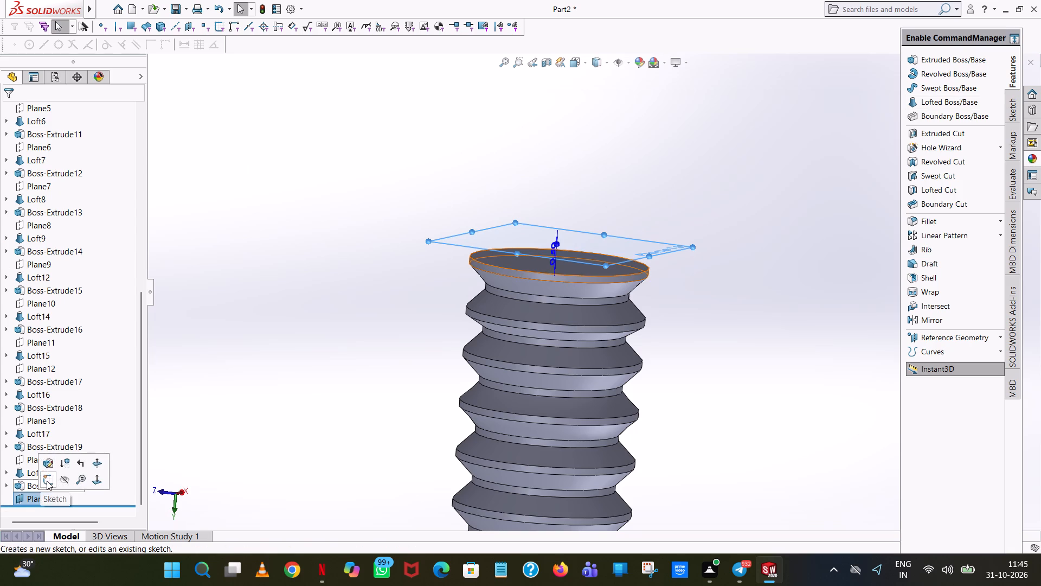
{"action": "left_click", "coordinate": [47, 481]}
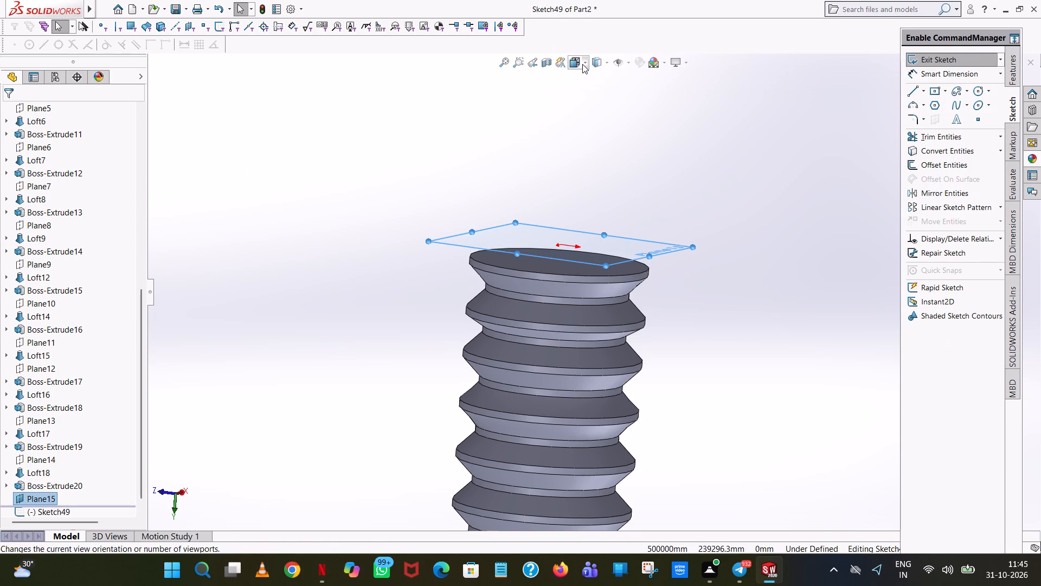
{"action": "left_click", "coordinate": [582, 64]}
{"action": "left_click", "coordinate": [635, 130]}
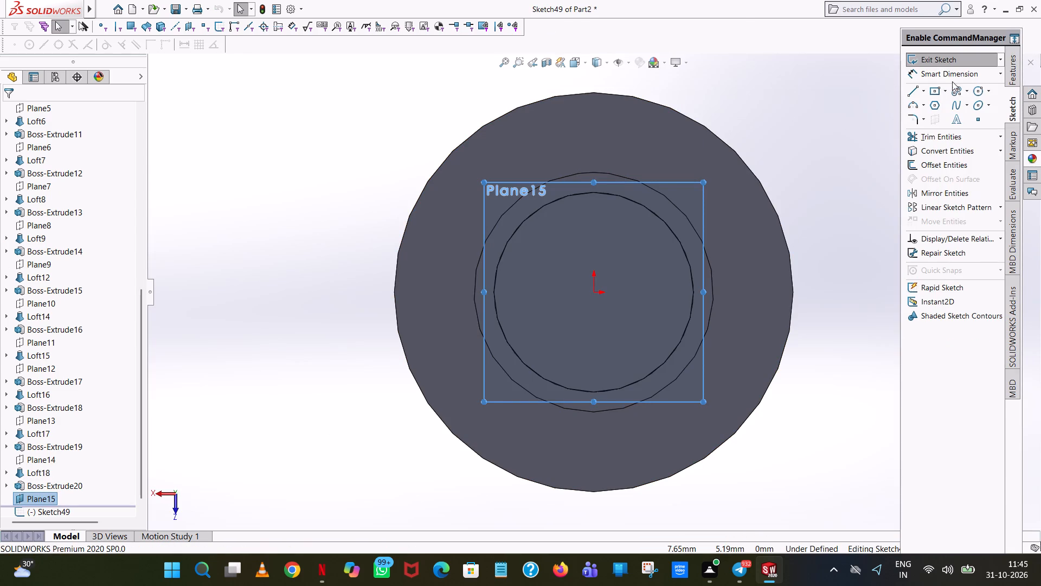
{"action": "left_click", "coordinate": [978, 92]}
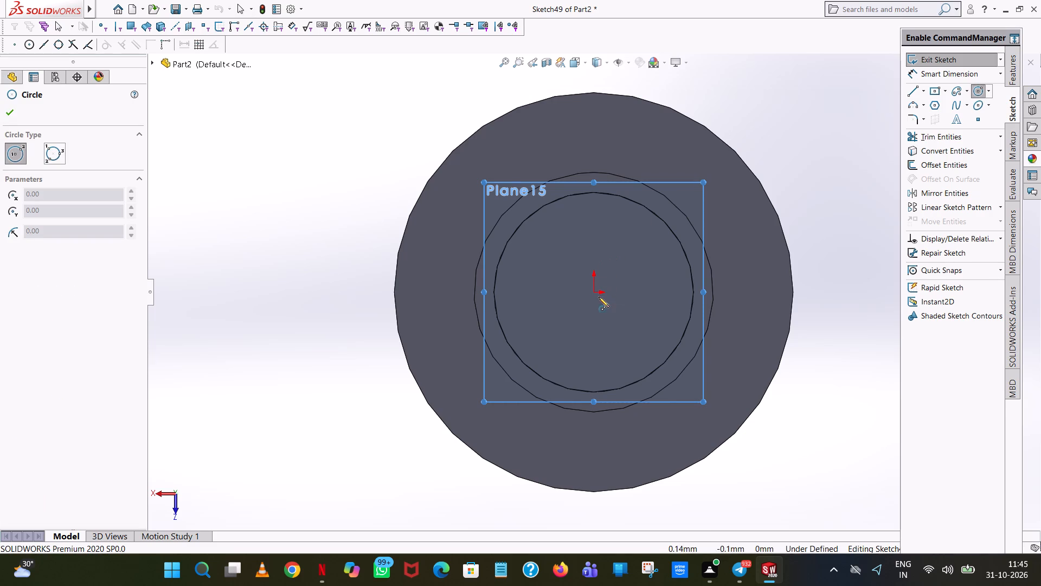
{"action": "left_click", "coordinate": [593, 292]}
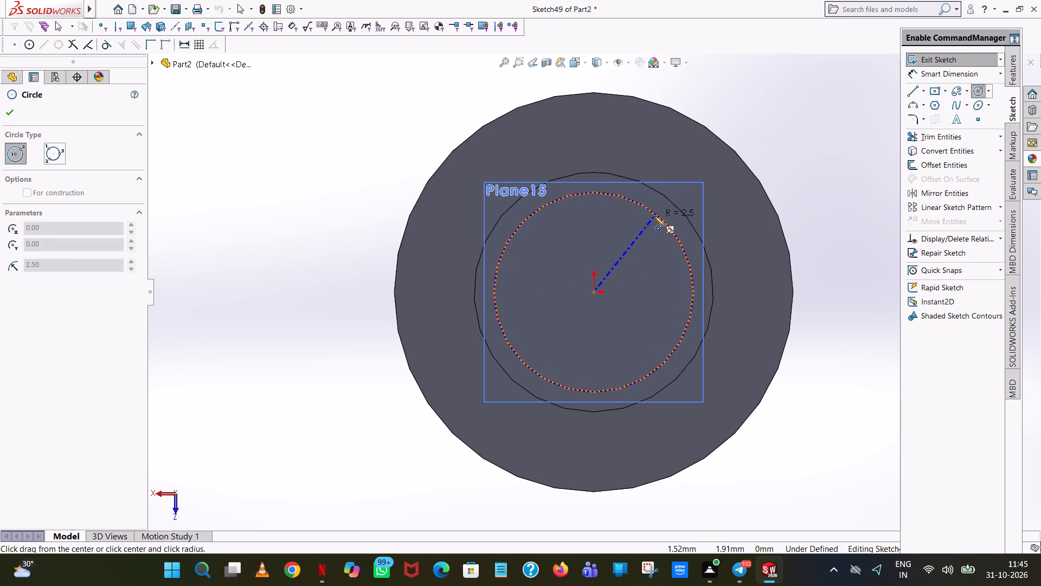
{"action": "left_click", "coordinate": [654, 216]}
{"action": "right_click", "coordinate": [654, 216]}
{"action": "left_click", "coordinate": [680, 226]}
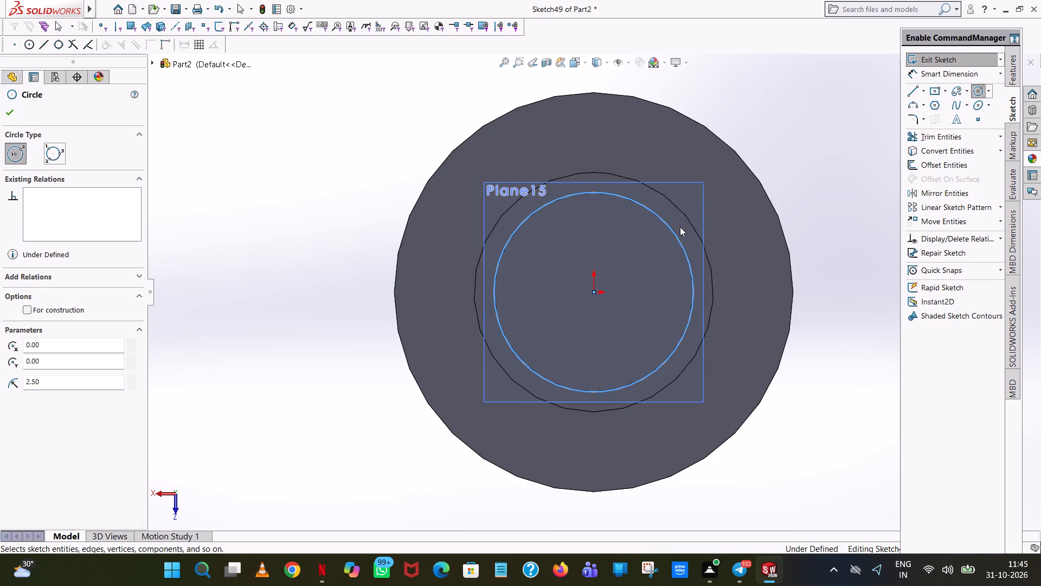
Set the radius of the circle on Plane15 to 2 mm and close the sketch.
{"action": "scroll", "coordinate": [763, 387], "scroll_direction": "up", "scroll_amount": 1}
{"action": "middle_click_drag", "start_coordinate": [762, 387], "coordinate": [755, 262]}
{"action": "scroll", "coordinate": [586, 188], "scroll_direction": "up", "scroll_amount": 4}
{"action": "middle_click_drag", "start_coordinate": [586, 188], "coordinate": [585, 145]}
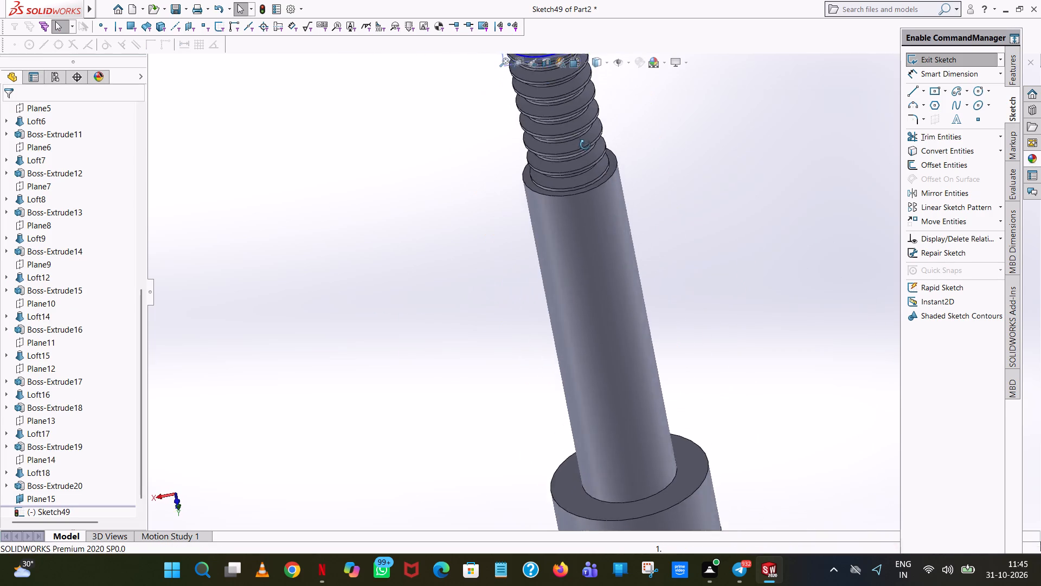
{"action": "scroll", "coordinate": [585, 139], "scroll_direction": "up", "scroll_amount": 1}
{"action": "middle_click_drag", "start_coordinate": [585, 145], "coordinate": [587, 131]}
{"action": "scroll", "coordinate": [560, 97], "scroll_direction": "down", "scroll_amount": 6}
{"action": "middle_click_drag", "start_coordinate": [596, 154], "coordinate": [594, 80]}
{"action": "scroll", "coordinate": [601, 119], "scroll_direction": "down", "scroll_amount": 1}
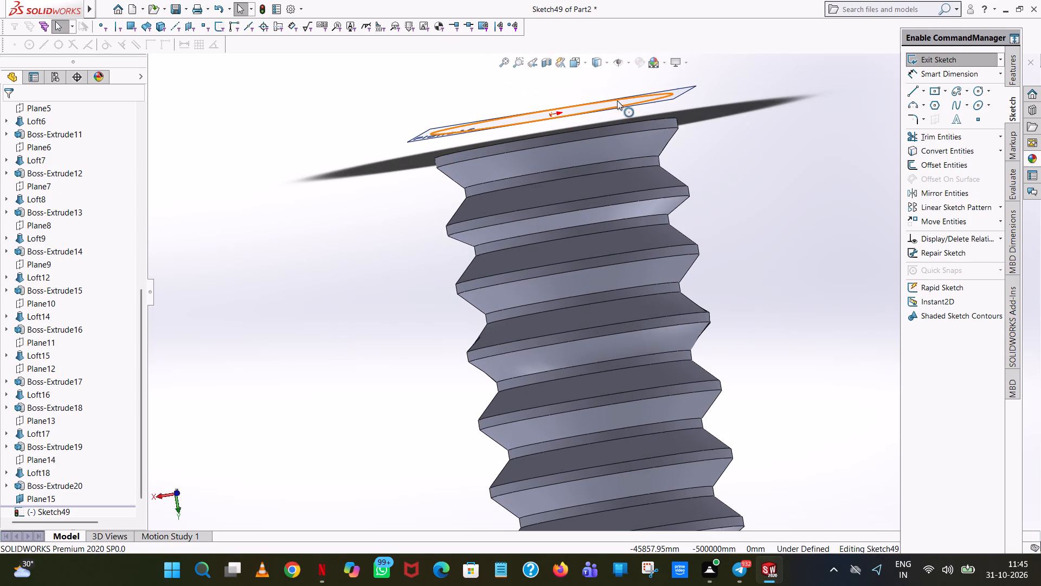
{"action": "left_click", "coordinate": [617, 99]}
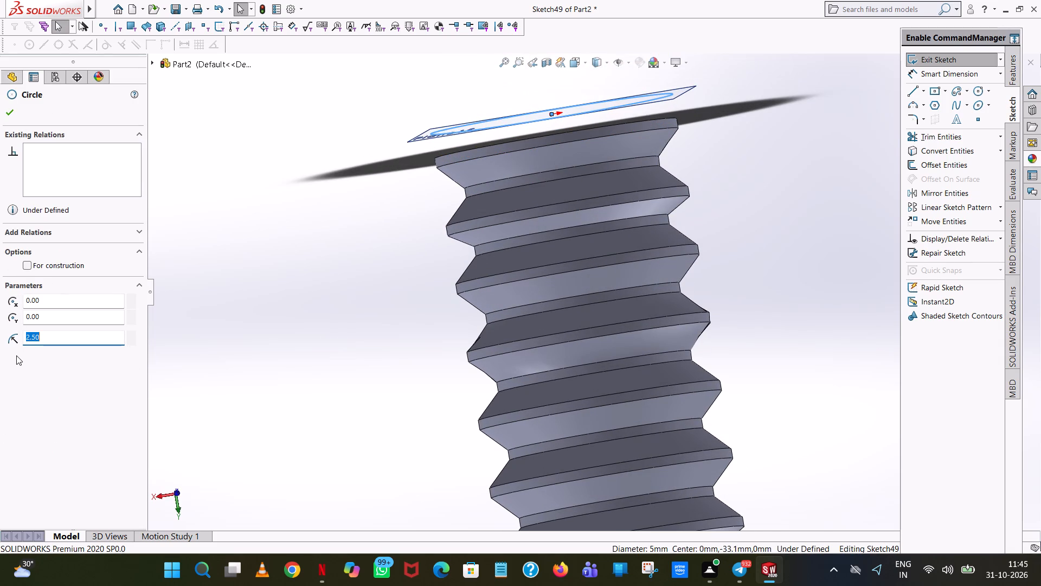
{"action": "key", "text": "2"}
{"action": "key", "text": "Return"}
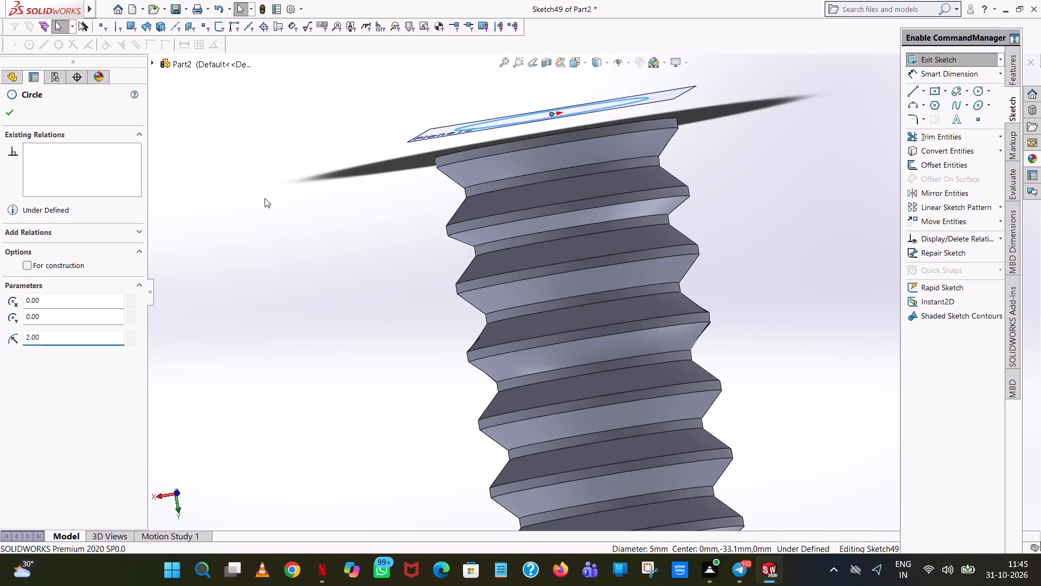
{"action": "left_click", "coordinate": [265, 198]}
{"action": "middle_click_drag", "start_coordinate": [698, 149], "coordinate": [699, 155]}
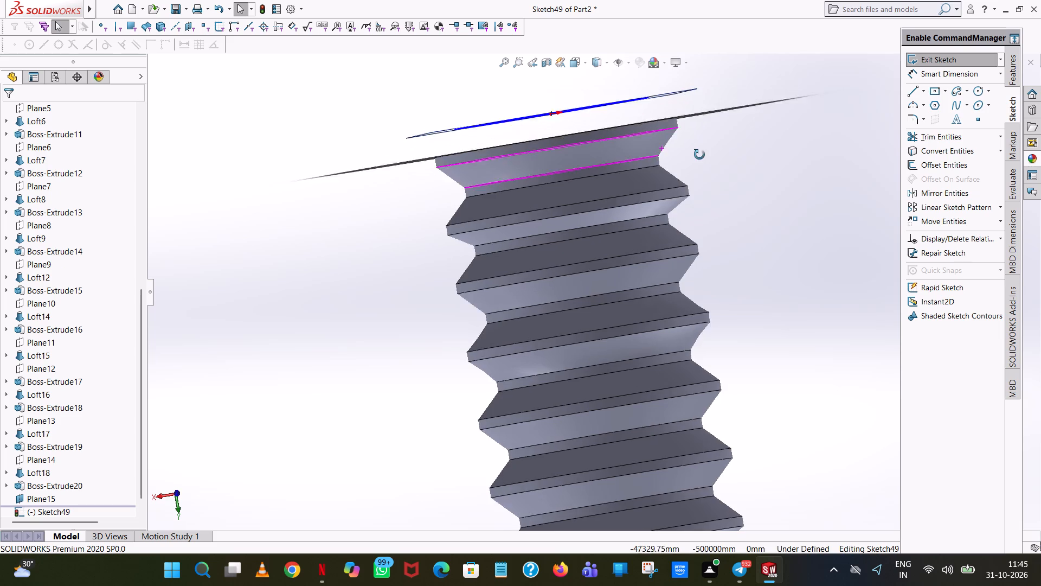
{"action": "middle_click_drag", "start_coordinate": [699, 155], "coordinate": [717, 143]}
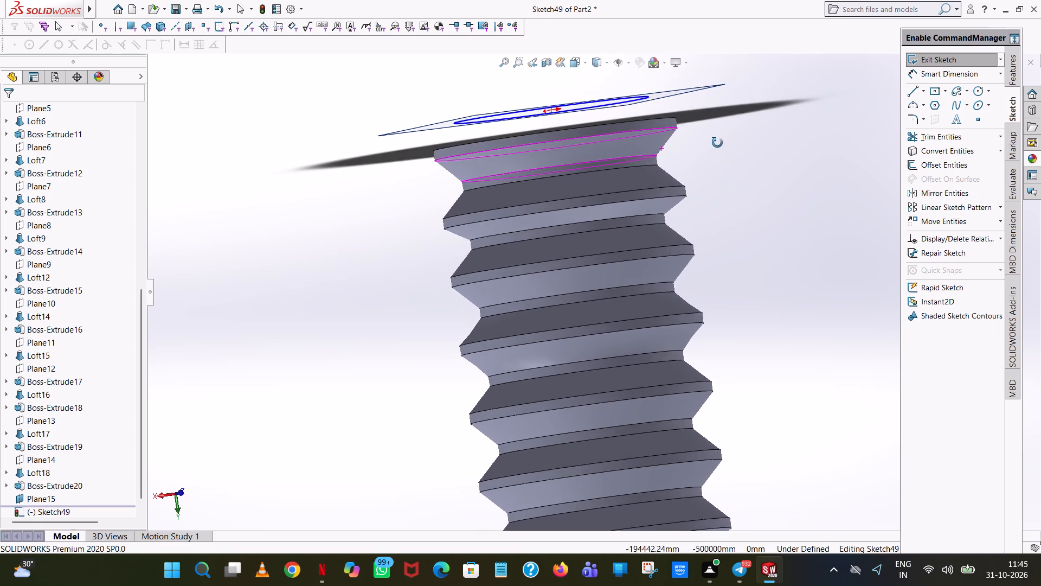
{"action": "middle_click_drag", "start_coordinate": [717, 143], "coordinate": [728, 325]}
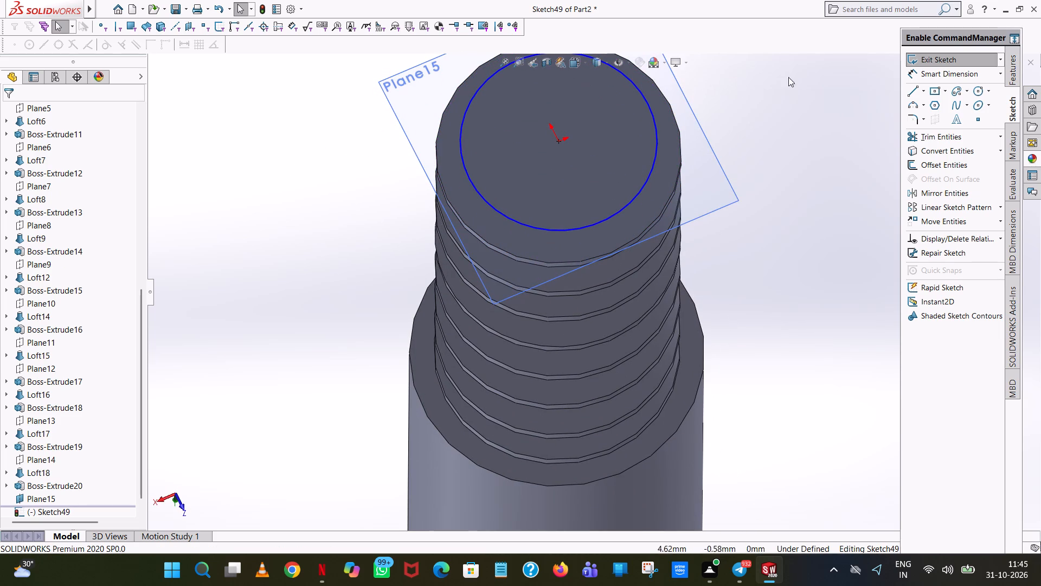
{"action": "left_click", "coordinate": [939, 61]}
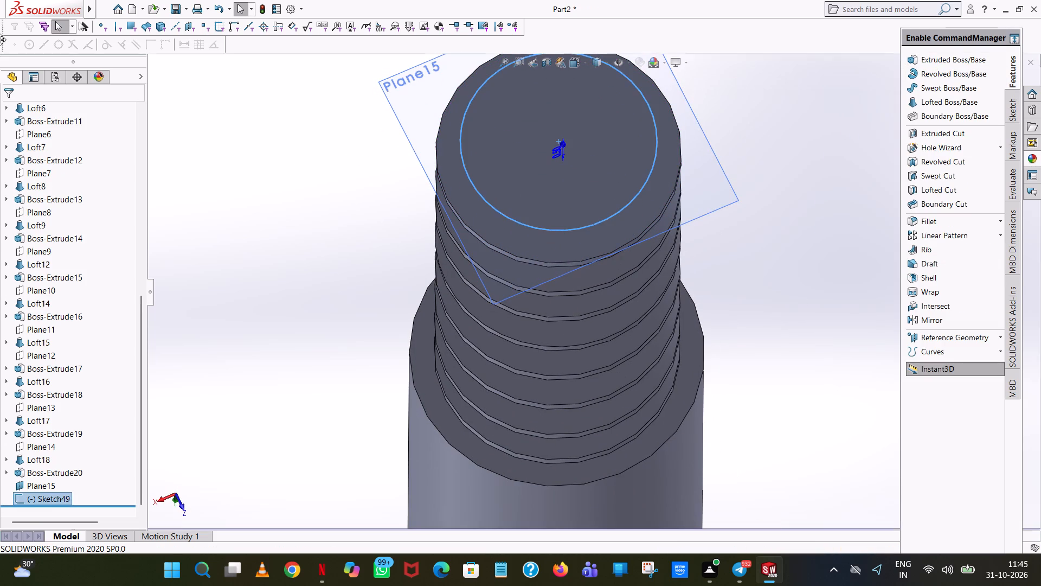
{"action": "left_click", "coordinate": [774, 131]}
Begin an Extruded Boss/Base sketch on the end face of the newest extrusion, beneath Plane15.
{"action": "middle_click_drag", "start_coordinate": [778, 163], "coordinate": [752, 90]}
{"action": "scroll", "coordinate": [772, 163], "scroll_direction": "up", "scroll_amount": 1}
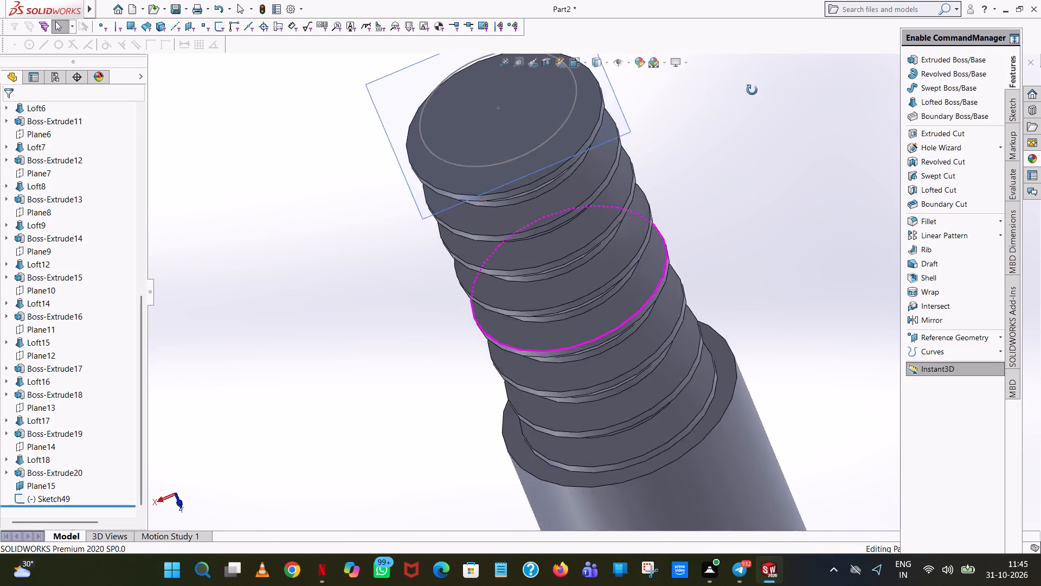
{"action": "middle_click_drag", "start_coordinate": [752, 90], "coordinate": [751, 29]}
{"action": "scroll", "coordinate": [764, 103], "scroll_direction": "up", "scroll_amount": 2}
{"action": "scroll", "coordinate": [669, 149], "scroll_direction": "up", "scroll_amount": 3}
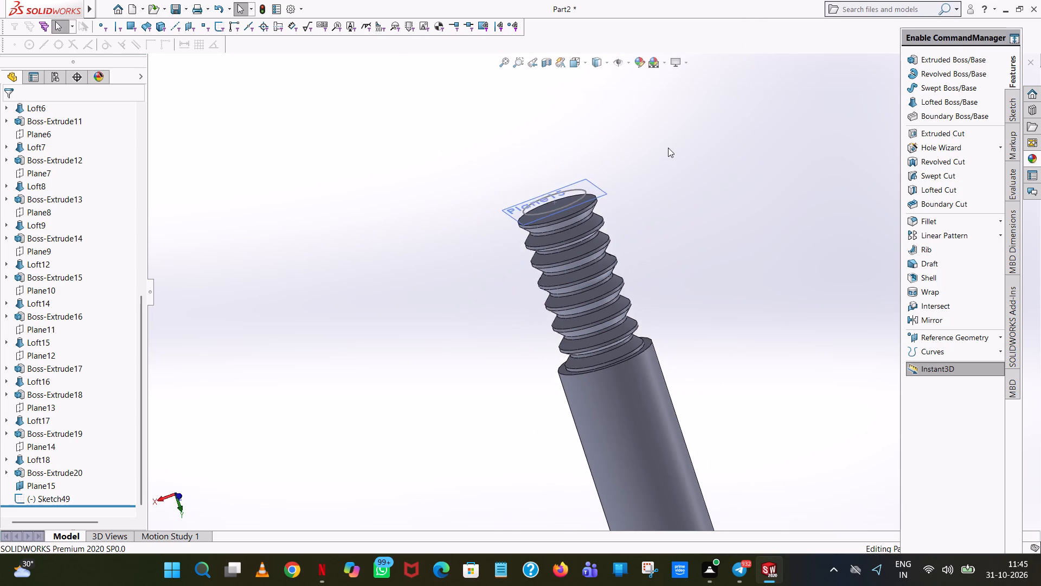
{"action": "middle_click_drag", "start_coordinate": [668, 142], "coordinate": [678, 79]}
{"action": "scroll", "coordinate": [582, 239], "scroll_direction": "down", "scroll_amount": 8}
{"action": "middle_click_drag", "start_coordinate": [622, 167], "coordinate": [637, 189]}
{"action": "scroll", "coordinate": [637, 189], "scroll_direction": "up", "scroll_amount": 1}
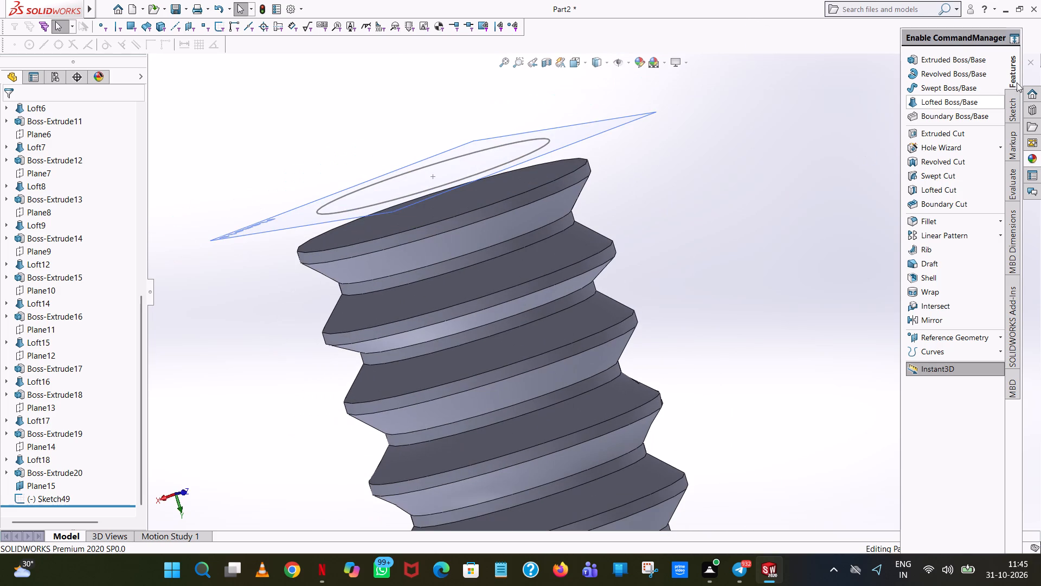
{"action": "left_click", "coordinate": [962, 60]}
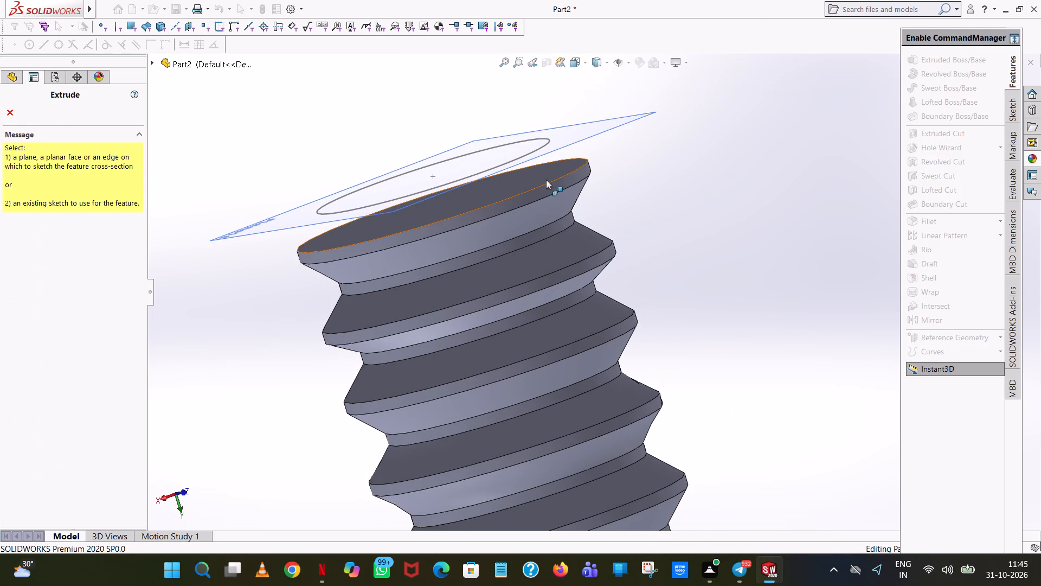
{"action": "left_click", "coordinate": [546, 179]}
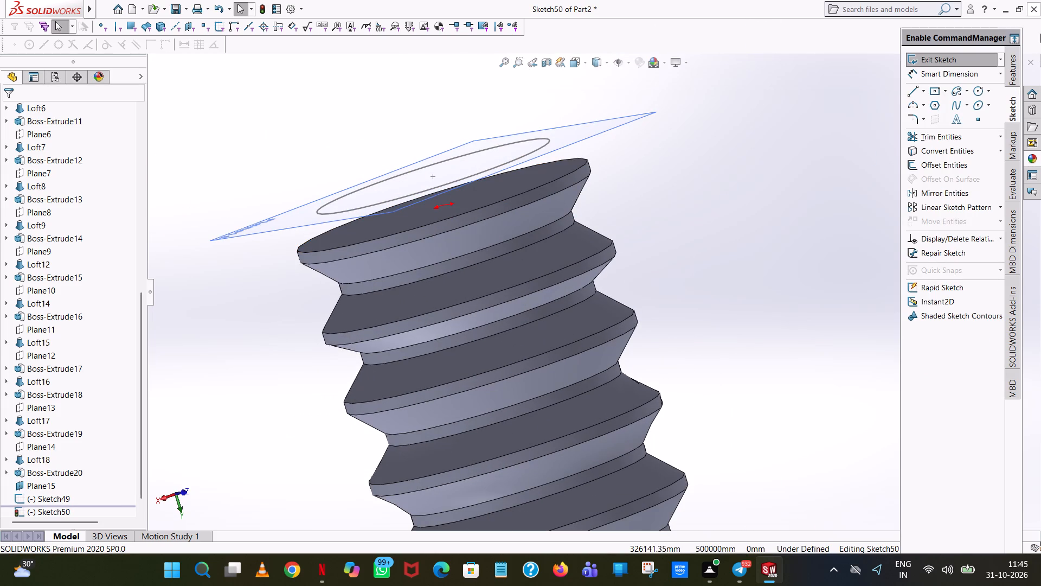
Draw a 2.5 mm radius circle centred on the origin, matching the outer edge of the end face.
{"action": "left_click", "coordinate": [507, 59]}
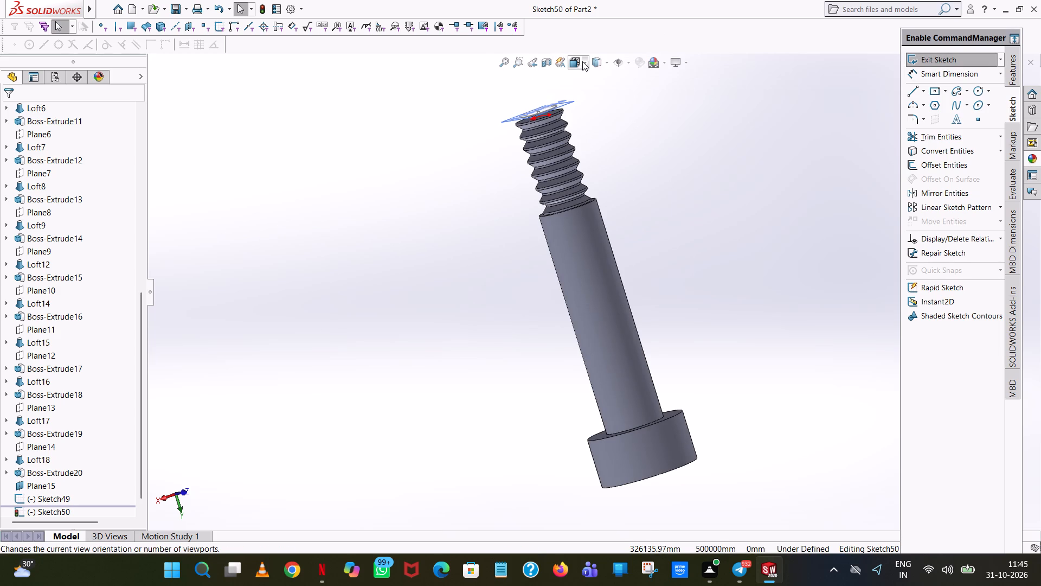
{"action": "middle_click_drag", "start_coordinate": [587, 104], "coordinate": [594, 117]}
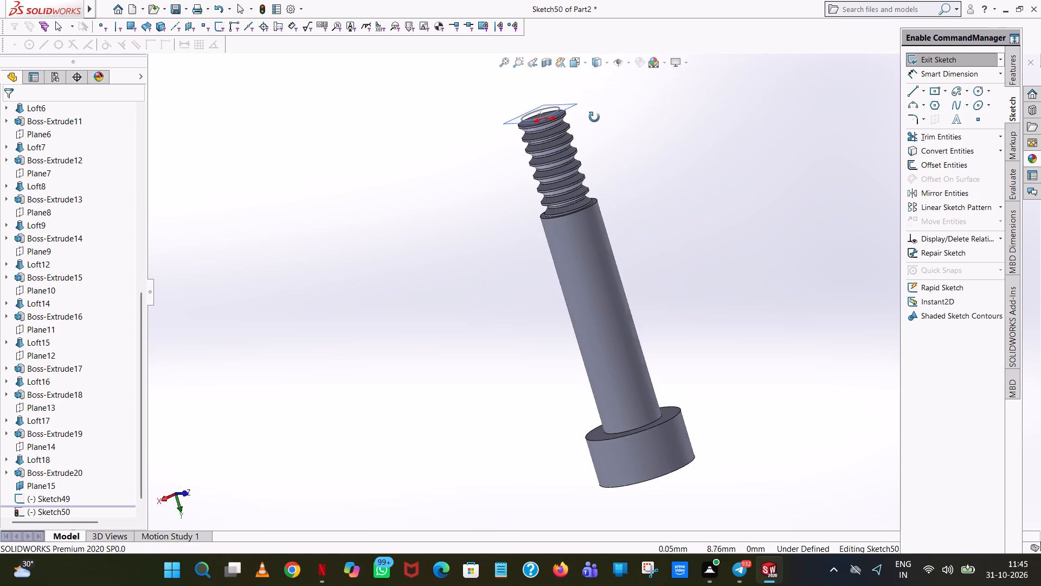
{"action": "middle_click_drag", "start_coordinate": [594, 117], "coordinate": [596, 122]}
{"action": "scroll", "coordinate": [547, 131], "scroll_direction": "down", "scroll_amount": 9}
{"action": "middle_click_drag", "start_coordinate": [627, 231], "coordinate": [645, 199]}
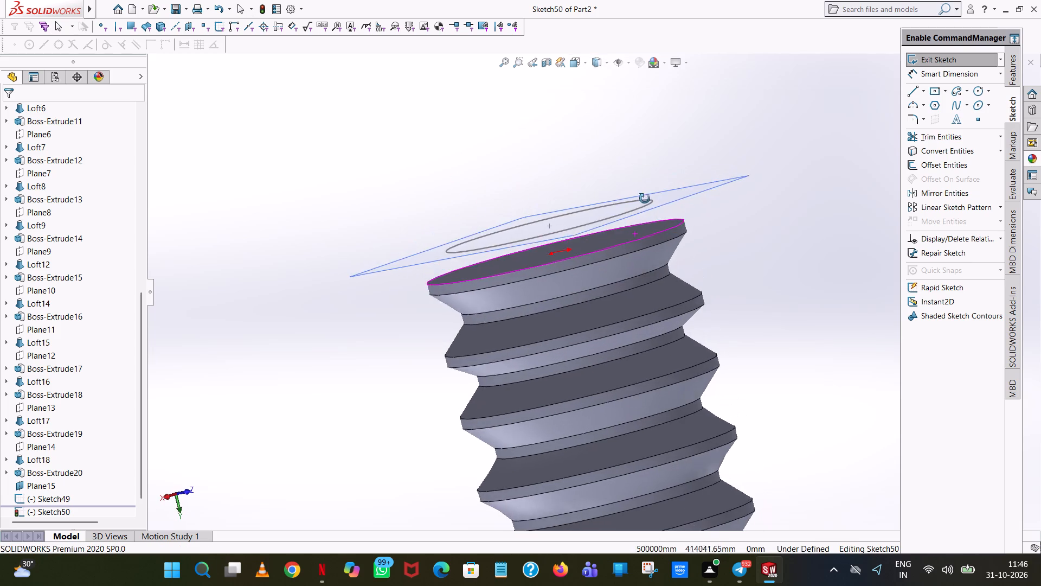
{"action": "middle_click_drag", "start_coordinate": [645, 199], "coordinate": [699, 414]}
{"action": "scroll", "coordinate": [698, 414], "scroll_direction": "down", "scroll_amount": 1}
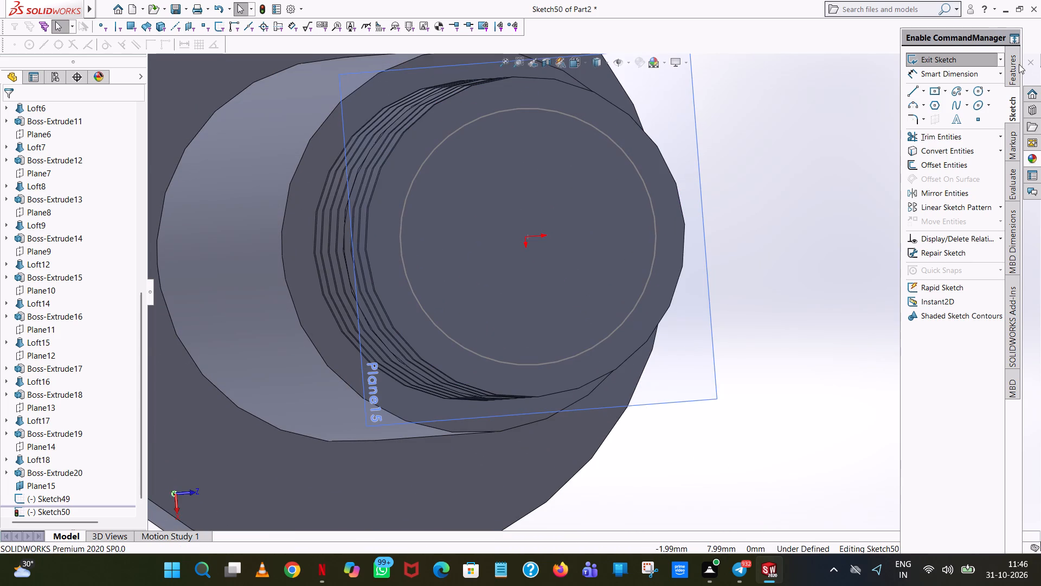
{"action": "left_click", "coordinate": [981, 88]}
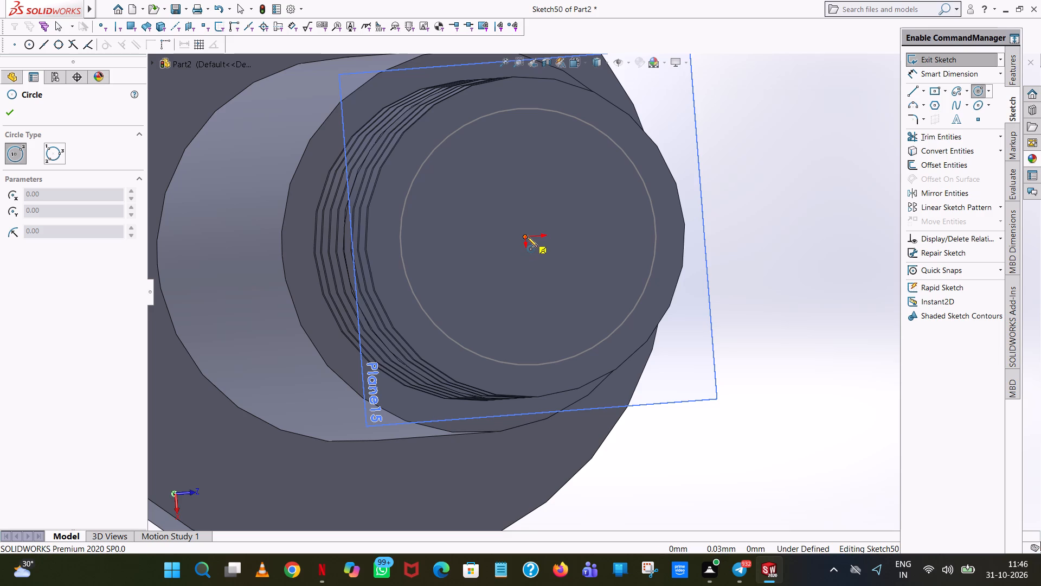
{"action": "left_click", "coordinate": [527, 237]}
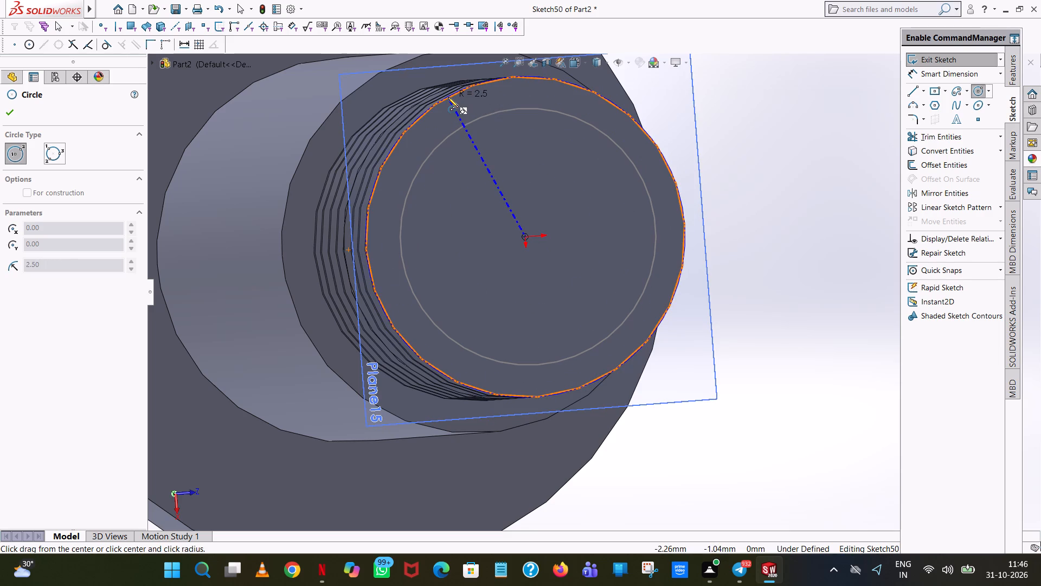
{"action": "left_click", "coordinate": [448, 97]}
{"action": "right_click", "coordinate": [448, 98]}
{"action": "left_click", "coordinate": [460, 107]}
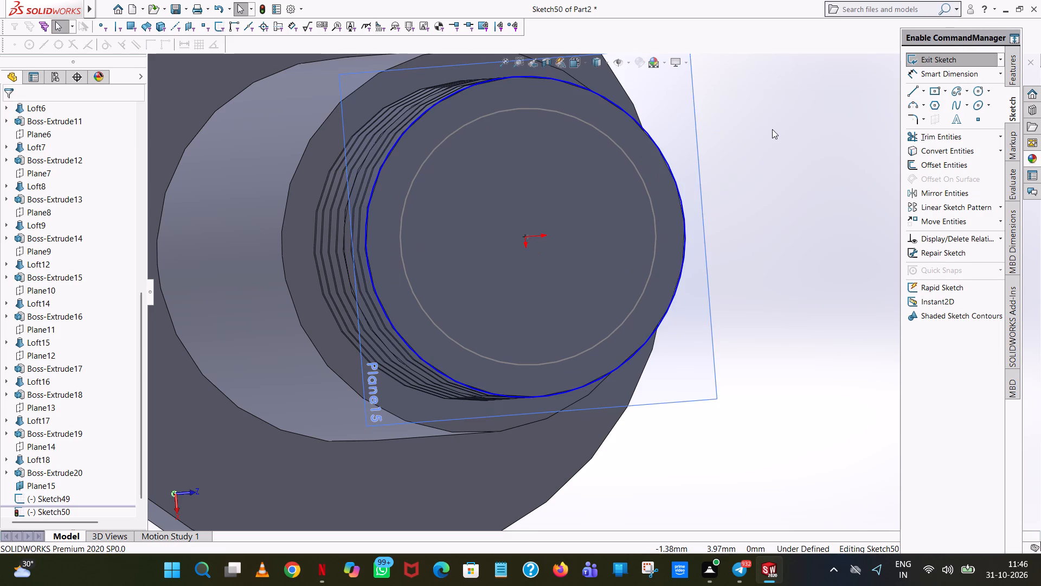
{"action": "left_click", "coordinate": [772, 129]}
Close the end-face circle sketch without extruding it.
{"action": "scroll", "coordinate": [724, 240], "scroll_direction": "up", "scroll_amount": 1}
{"action": "middle_click_drag", "start_coordinate": [722, 243], "coordinate": [706, 198]}
{"action": "scroll", "coordinate": [712, 184], "scroll_direction": "up", "scroll_amount": 1}
{"action": "middle_click_drag", "start_coordinate": [712, 183], "coordinate": [680, 0]}
{"action": "scroll", "coordinate": [728, 34], "scroll_direction": "up", "scroll_amount": 1}
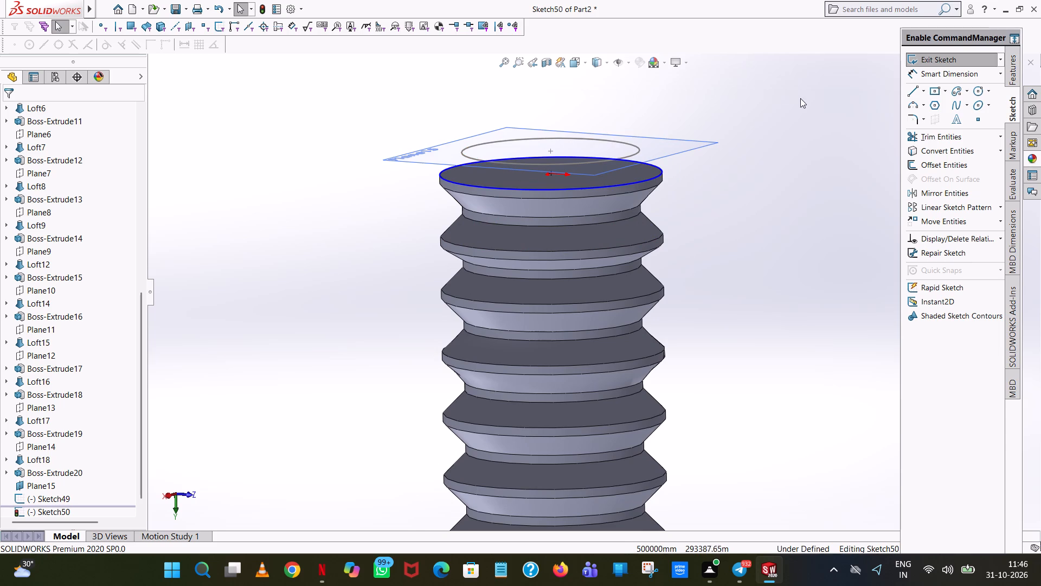
{"action": "left_click", "coordinate": [962, 60]}
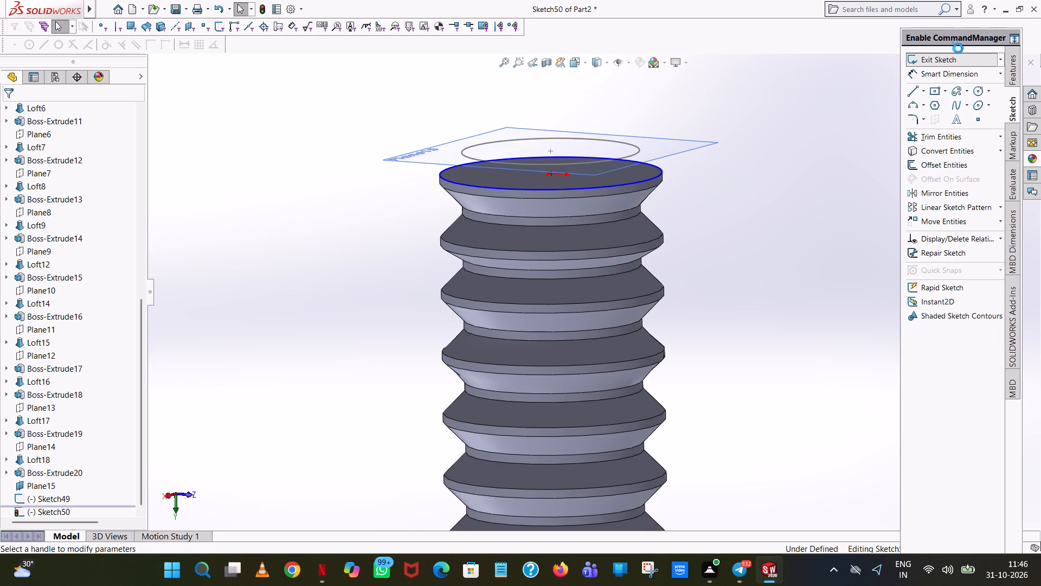
{"action": "left_click", "coordinate": [31, 117]}
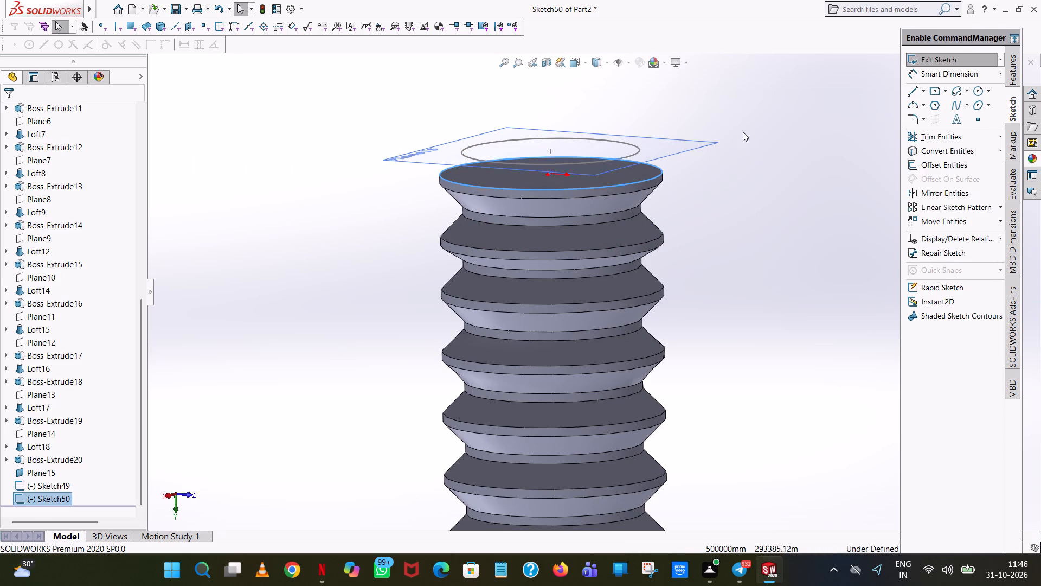
{"action": "left_click", "coordinate": [777, 122]}
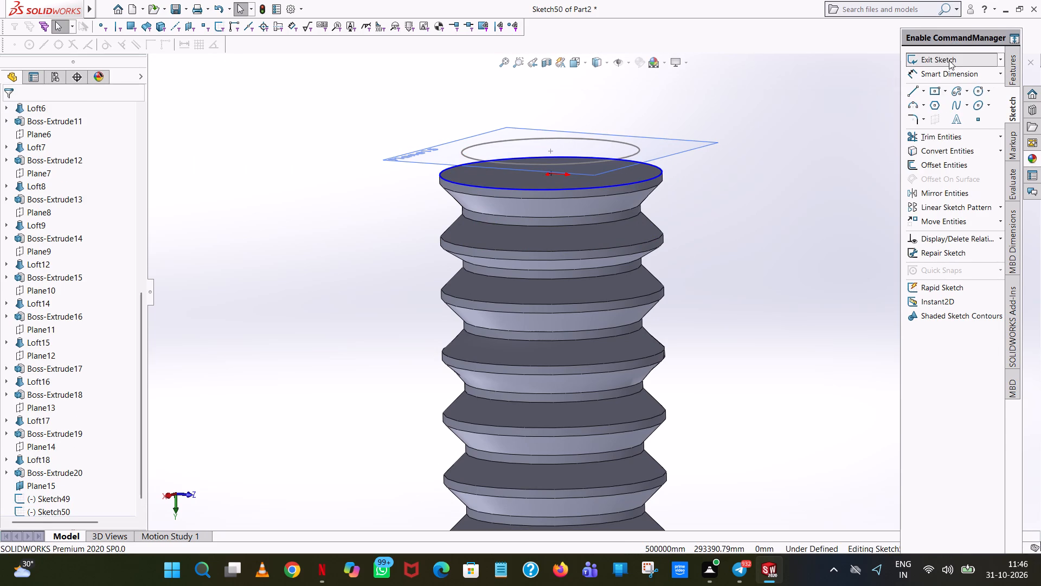
{"action": "left_click", "coordinate": [949, 60]}
{"action": "left_click", "coordinate": [799, 90]}
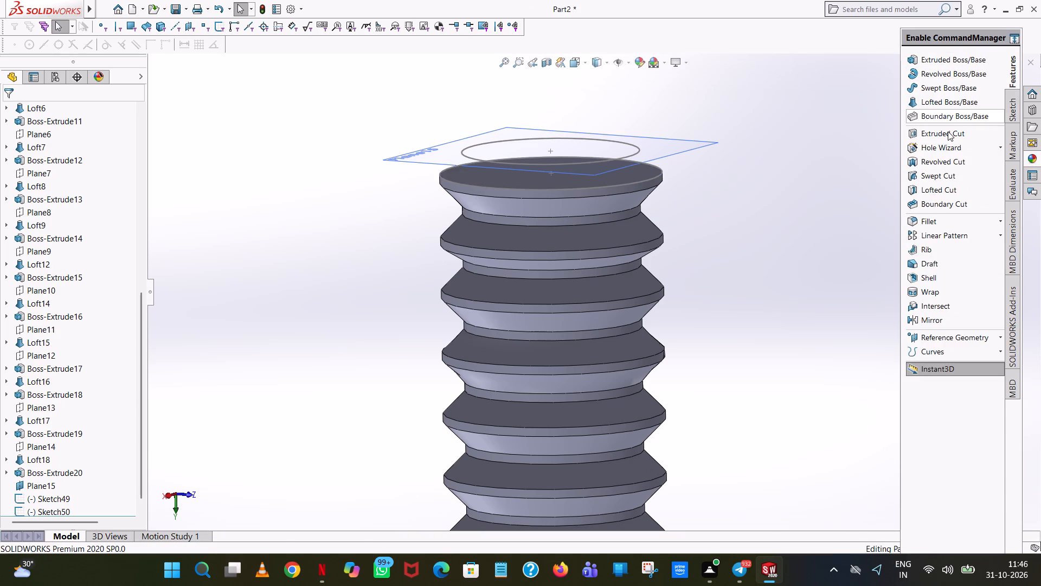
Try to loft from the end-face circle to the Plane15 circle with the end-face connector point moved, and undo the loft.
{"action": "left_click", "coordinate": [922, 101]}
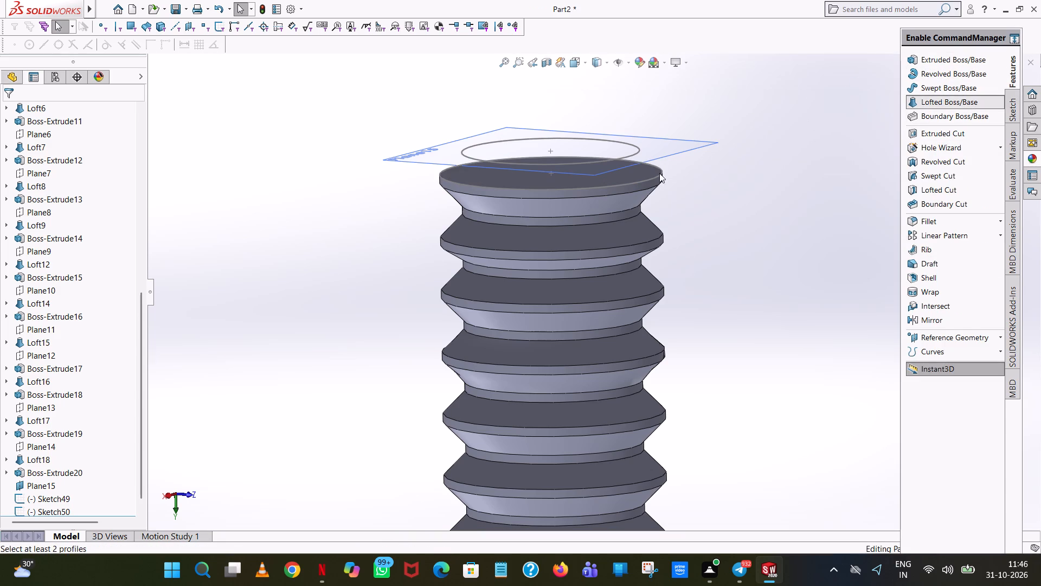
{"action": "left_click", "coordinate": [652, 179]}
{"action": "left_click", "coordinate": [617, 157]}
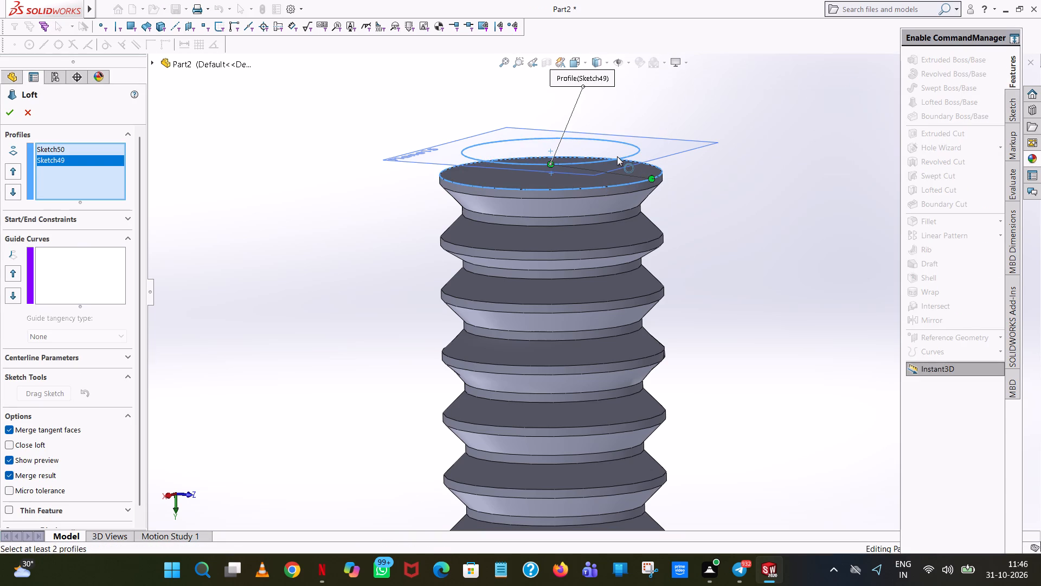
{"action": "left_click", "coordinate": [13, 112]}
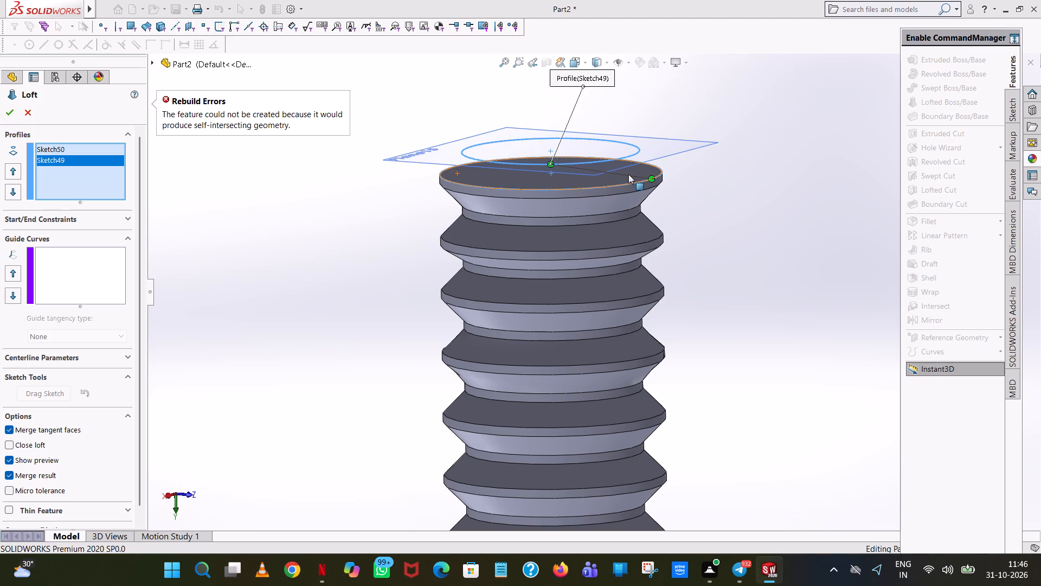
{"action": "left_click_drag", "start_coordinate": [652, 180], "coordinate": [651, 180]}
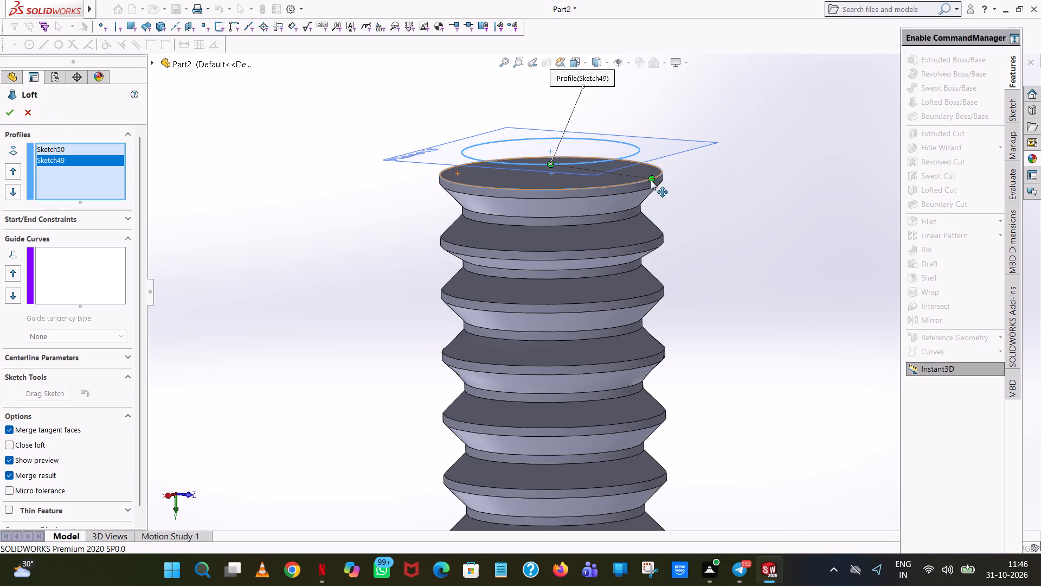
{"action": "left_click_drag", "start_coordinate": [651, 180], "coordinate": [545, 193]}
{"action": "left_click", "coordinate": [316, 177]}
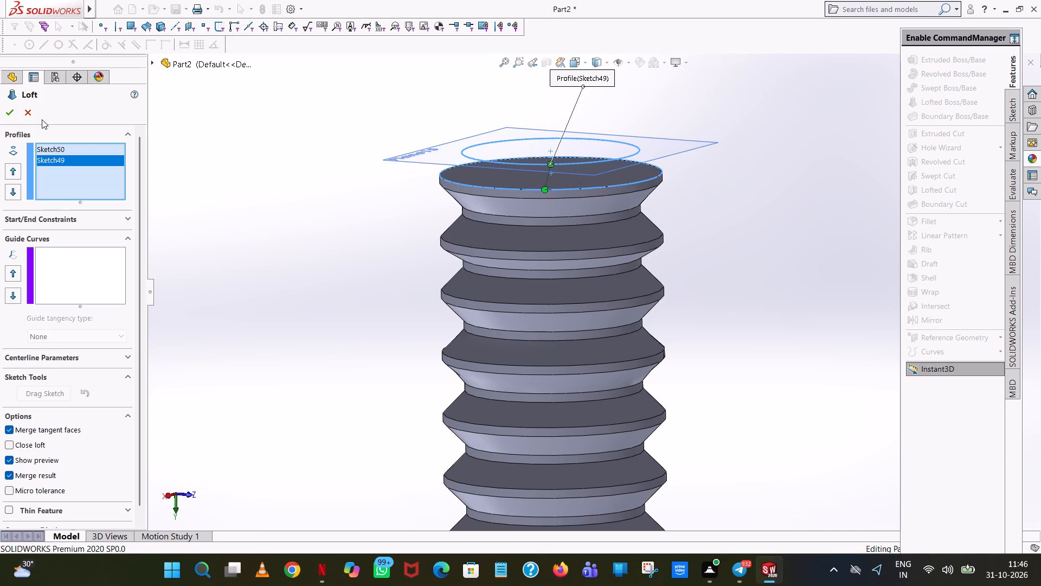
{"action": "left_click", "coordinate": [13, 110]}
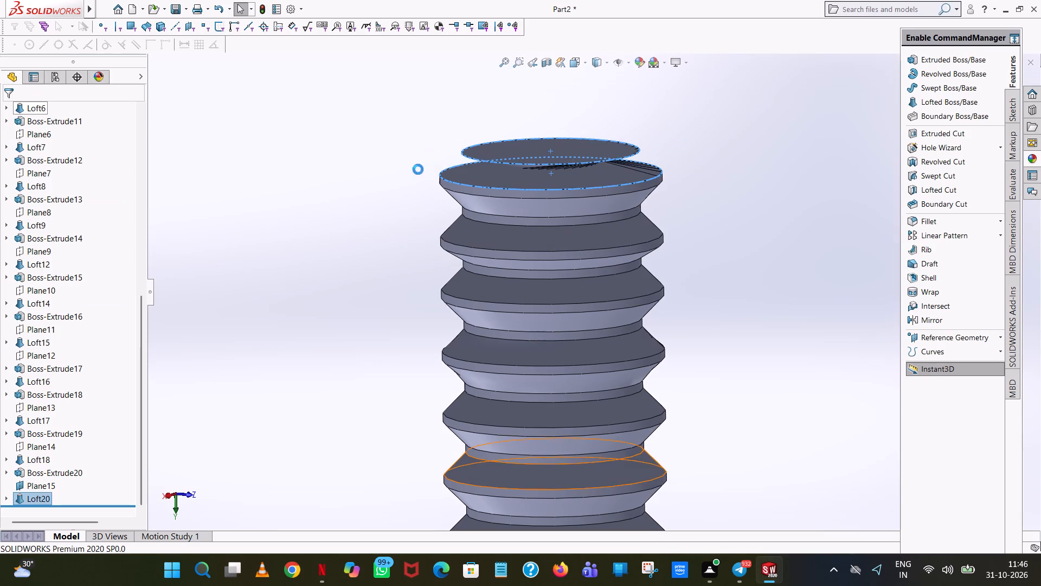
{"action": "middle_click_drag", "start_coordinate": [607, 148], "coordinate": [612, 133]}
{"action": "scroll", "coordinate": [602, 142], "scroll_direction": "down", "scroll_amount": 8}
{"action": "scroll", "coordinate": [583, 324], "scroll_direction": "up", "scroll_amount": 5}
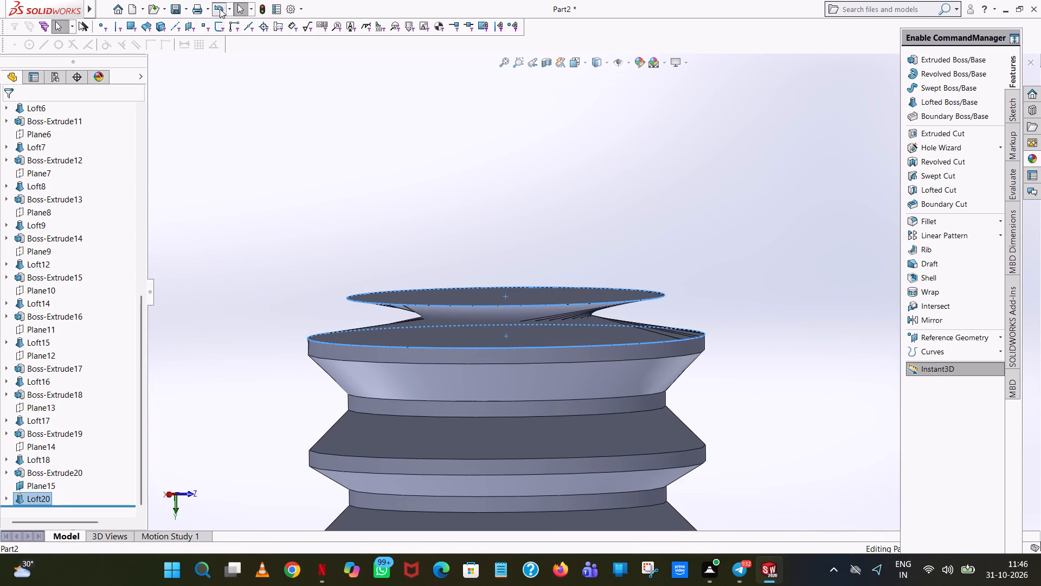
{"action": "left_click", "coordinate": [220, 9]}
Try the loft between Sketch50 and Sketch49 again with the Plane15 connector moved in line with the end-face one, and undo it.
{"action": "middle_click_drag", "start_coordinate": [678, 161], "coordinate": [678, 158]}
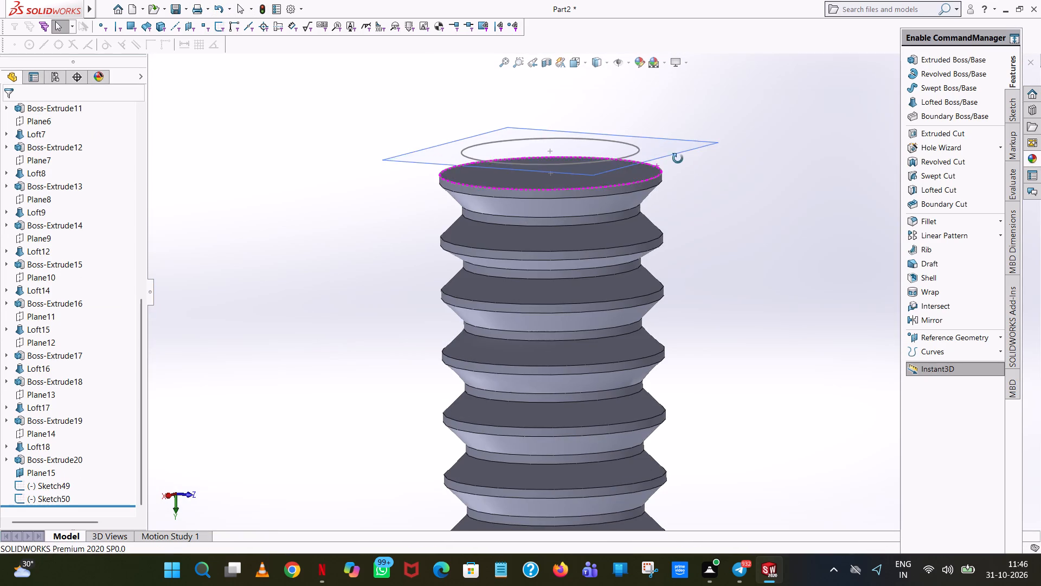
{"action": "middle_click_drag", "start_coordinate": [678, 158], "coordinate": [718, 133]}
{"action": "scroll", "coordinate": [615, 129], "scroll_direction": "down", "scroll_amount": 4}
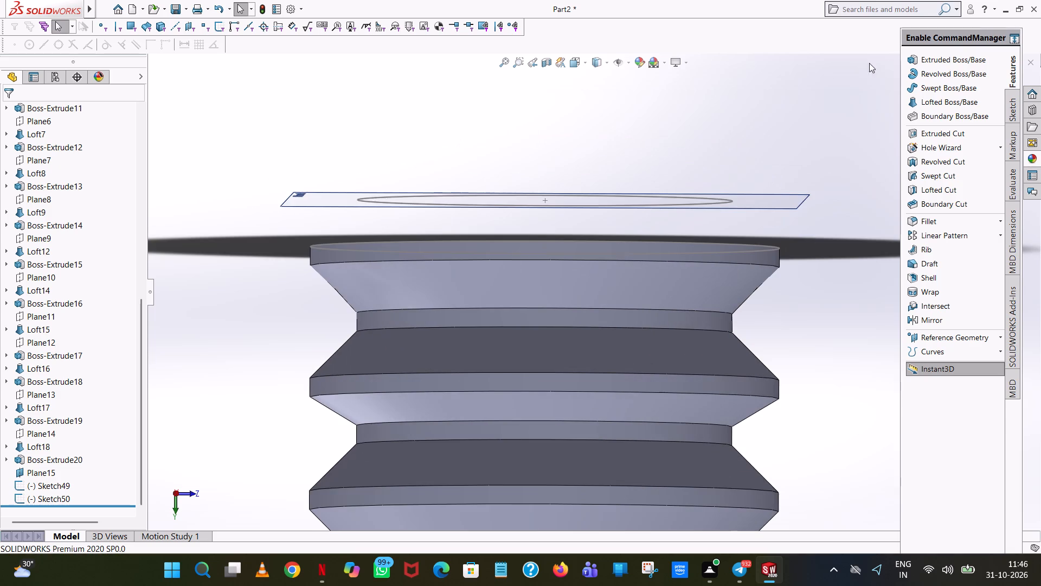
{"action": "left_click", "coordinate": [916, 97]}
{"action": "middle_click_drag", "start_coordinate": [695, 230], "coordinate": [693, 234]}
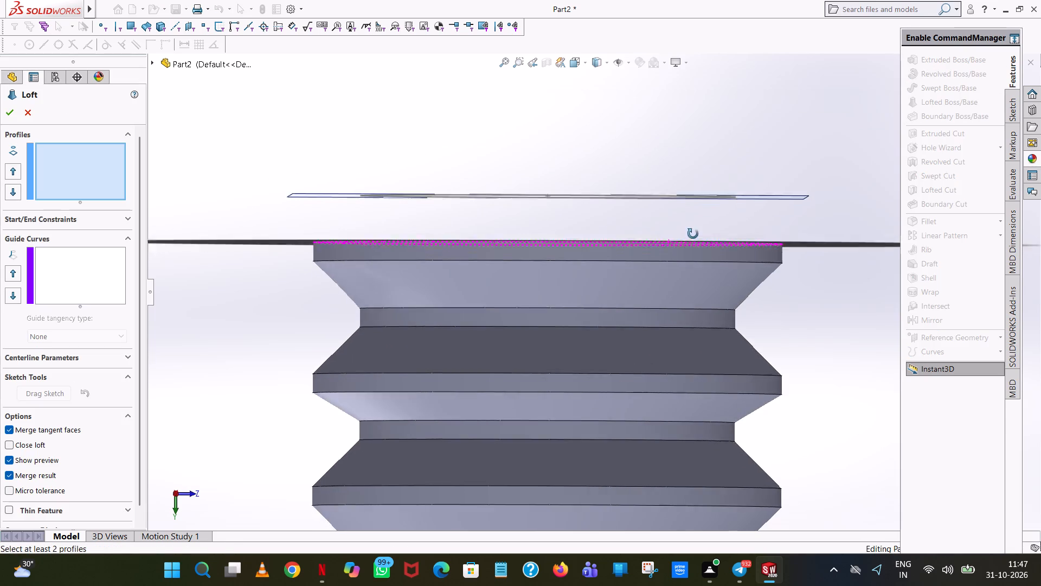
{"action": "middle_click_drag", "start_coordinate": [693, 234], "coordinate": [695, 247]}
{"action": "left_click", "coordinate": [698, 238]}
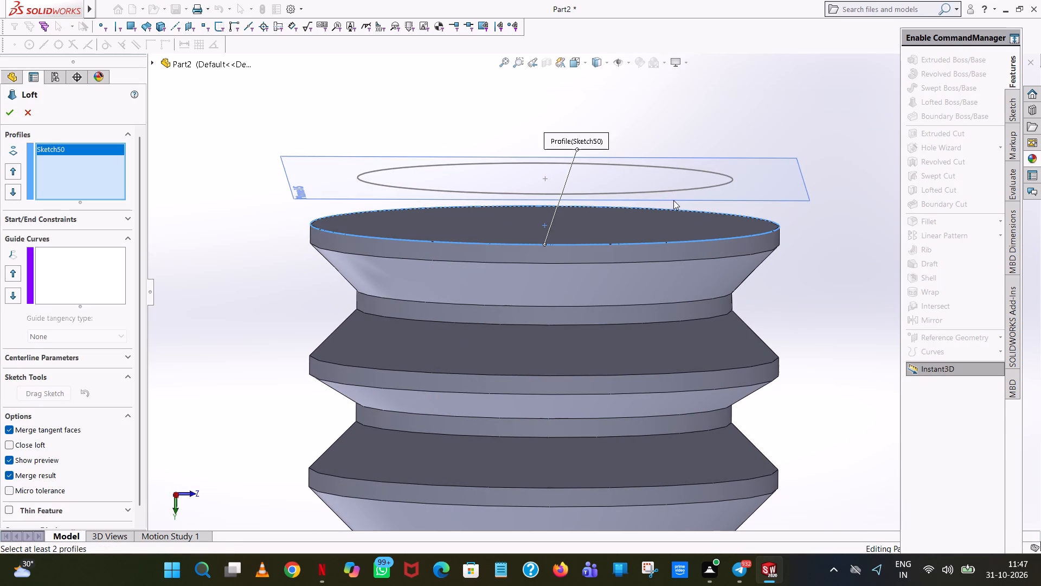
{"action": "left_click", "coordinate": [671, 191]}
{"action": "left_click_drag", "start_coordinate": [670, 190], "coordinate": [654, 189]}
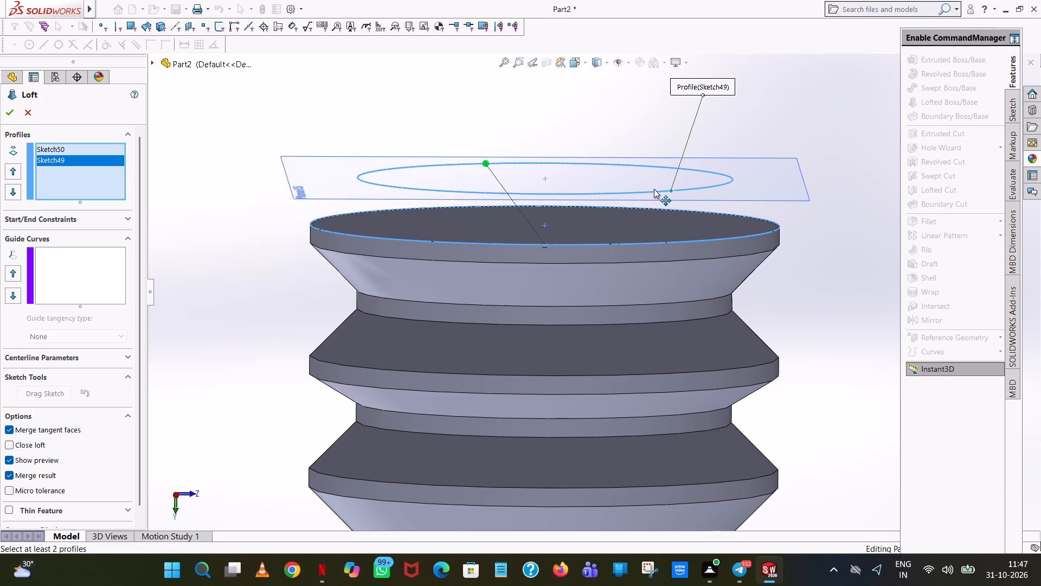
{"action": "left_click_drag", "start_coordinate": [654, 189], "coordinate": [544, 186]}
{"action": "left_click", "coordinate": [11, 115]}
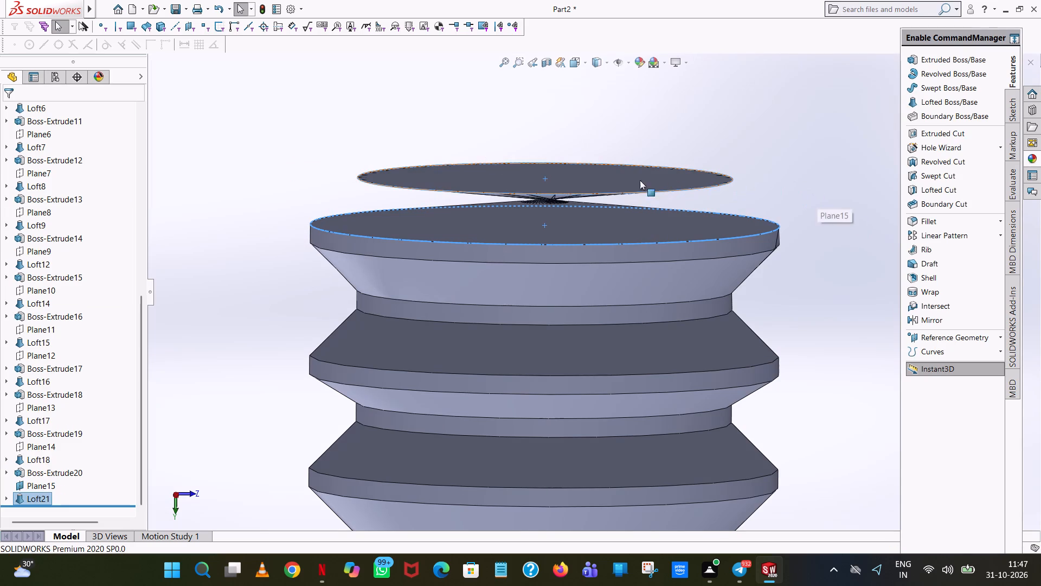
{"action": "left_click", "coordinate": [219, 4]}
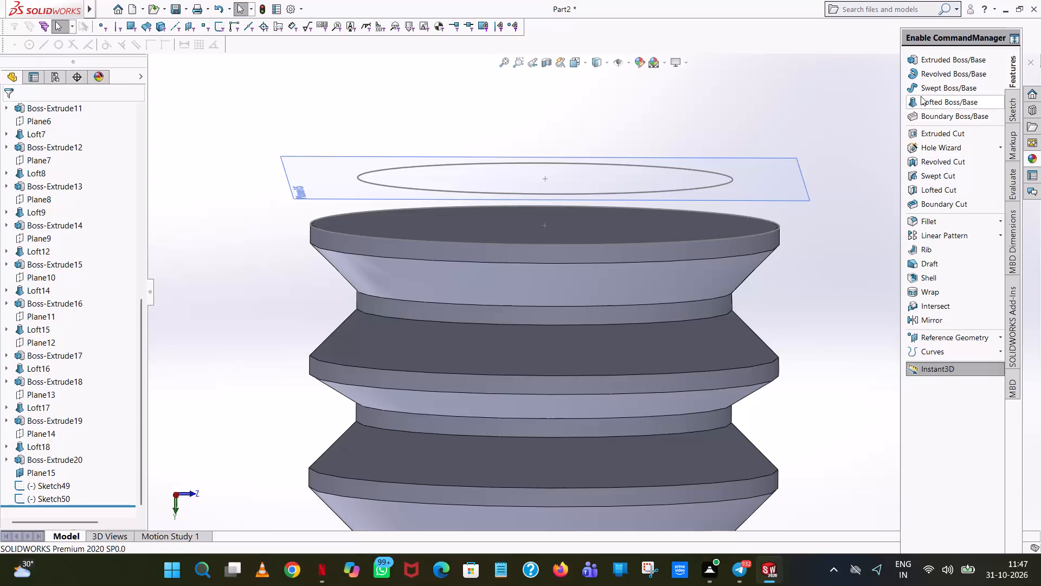
Loft from Sketch50 on the end face to the Sketch49 circle, moving the Plane15 connector point closer in line with the end-face one.
{"action": "left_click", "coordinate": [935, 99]}
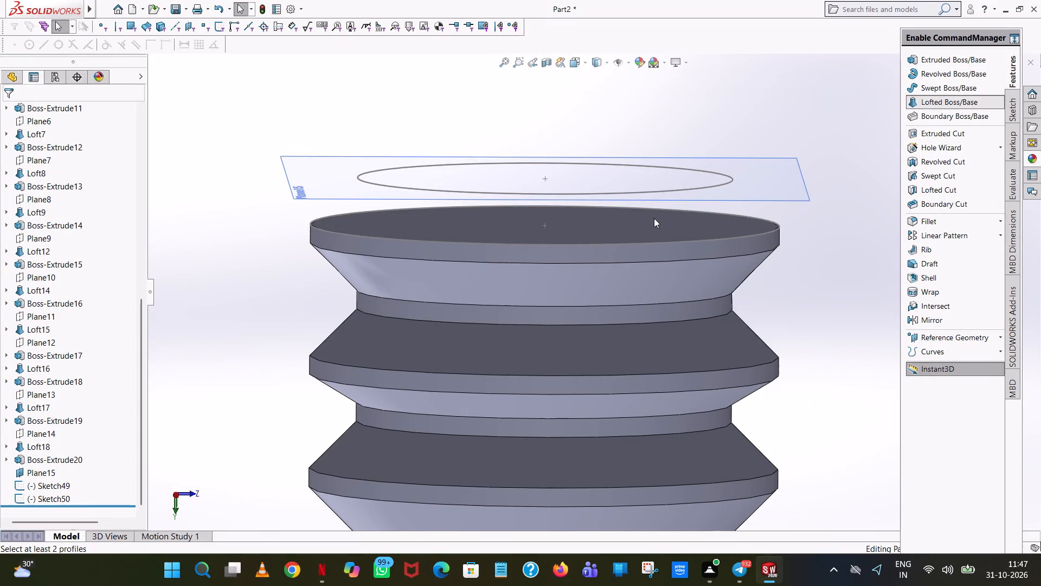
{"action": "left_click", "coordinate": [645, 244]}
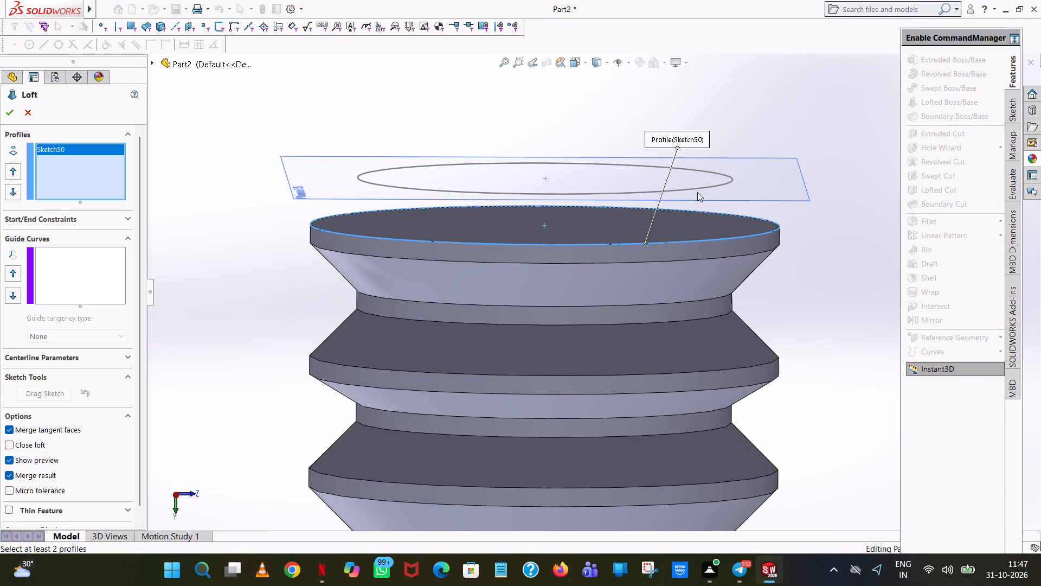
{"action": "left_click", "coordinate": [695, 188]}
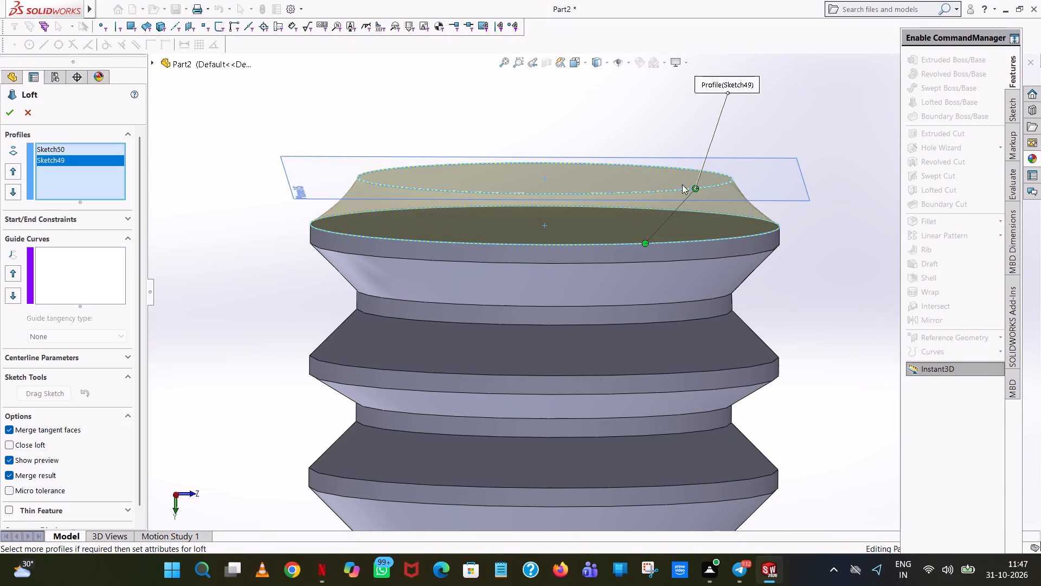
{"action": "left_click_drag", "start_coordinate": [692, 188], "coordinate": [631, 191]}
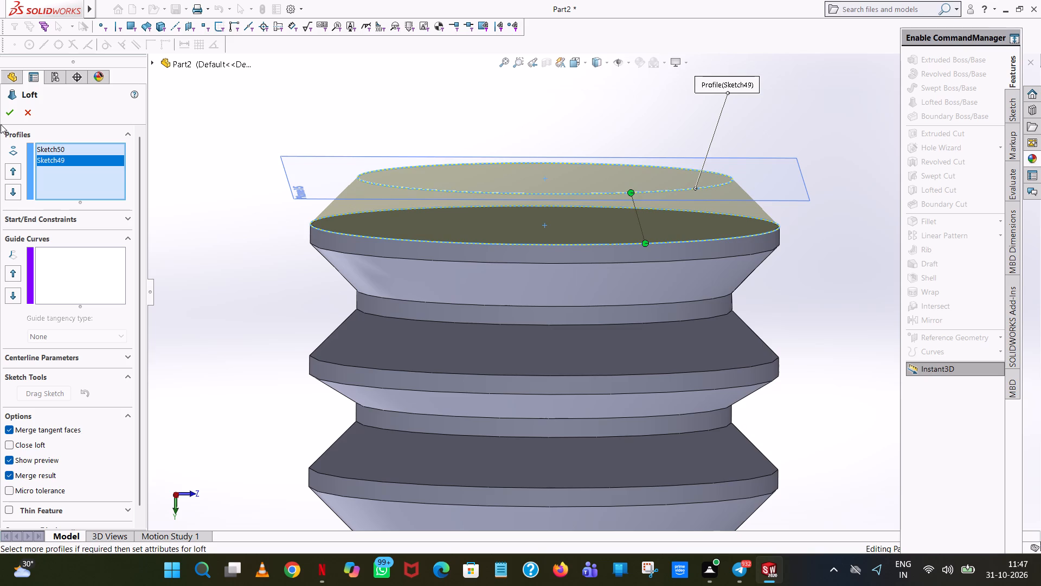
{"action": "left_click", "coordinate": [9, 116]}
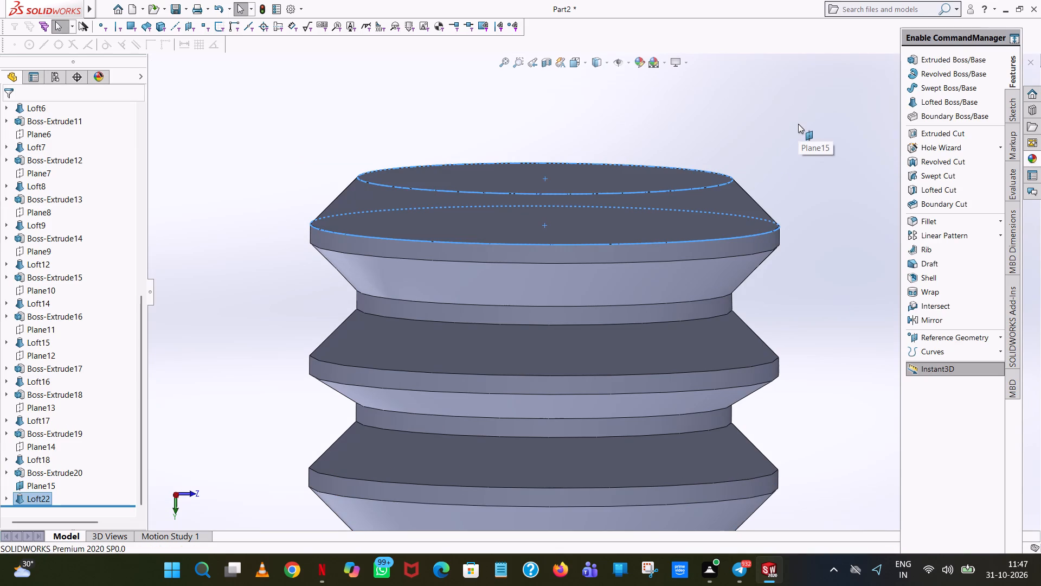
Hide Plane15 at the bolt's threaded end.
{"action": "scroll", "coordinate": [833, 345], "scroll_direction": "up", "scroll_amount": 7}
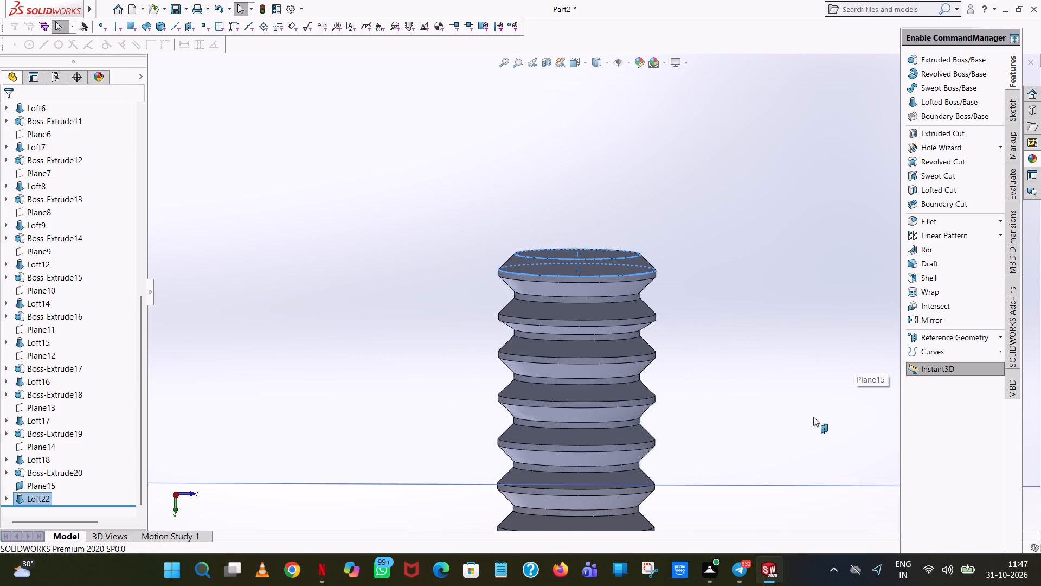
{"action": "scroll", "coordinate": [813, 417], "scroll_direction": "up", "scroll_amount": 4}
{"action": "left_click", "coordinate": [799, 422]}
{"action": "scroll", "coordinate": [604, 268], "scroll_direction": "down", "scroll_amount": 3}
{"action": "scroll", "coordinate": [633, 301], "scroll_direction": "up", "scroll_amount": 3}
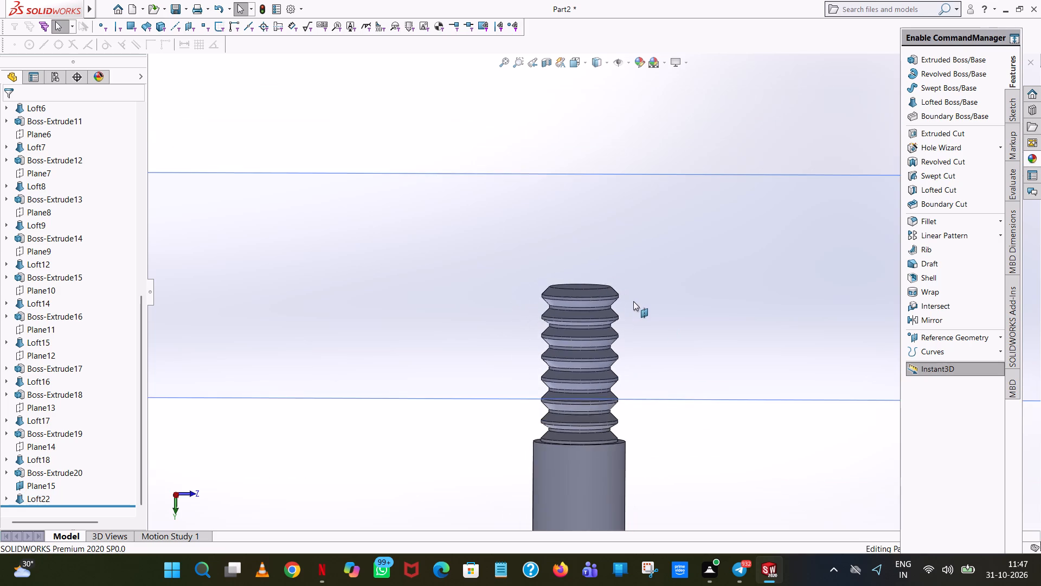
{"action": "middle_click_drag", "start_coordinate": [635, 314], "coordinate": [637, 297]}
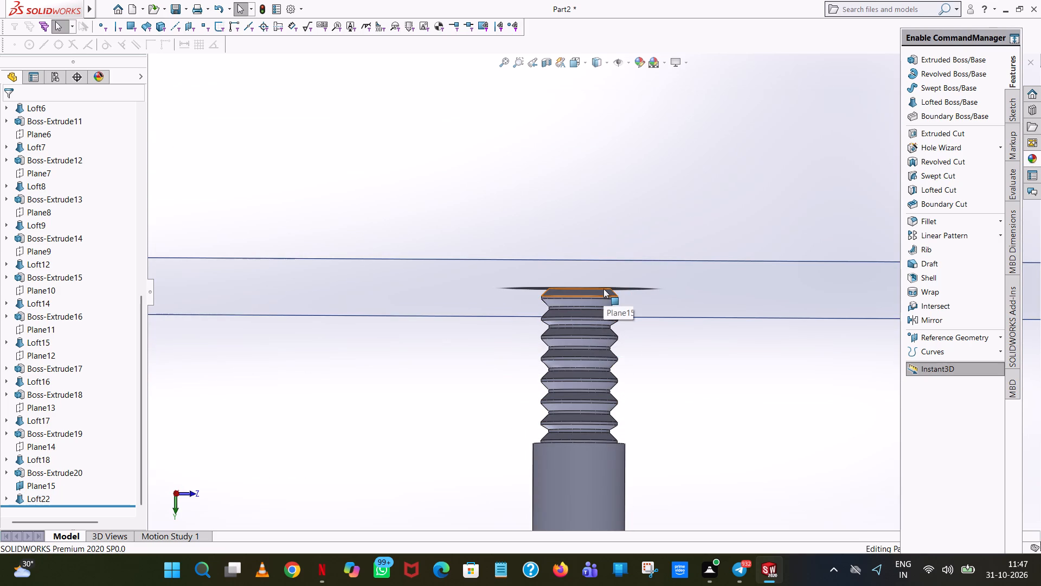
{"action": "scroll", "coordinate": [603, 289], "scroll_direction": "down", "scroll_amount": 5}
{"action": "scroll", "coordinate": [603, 288], "scroll_direction": "up", "scroll_amount": 14}
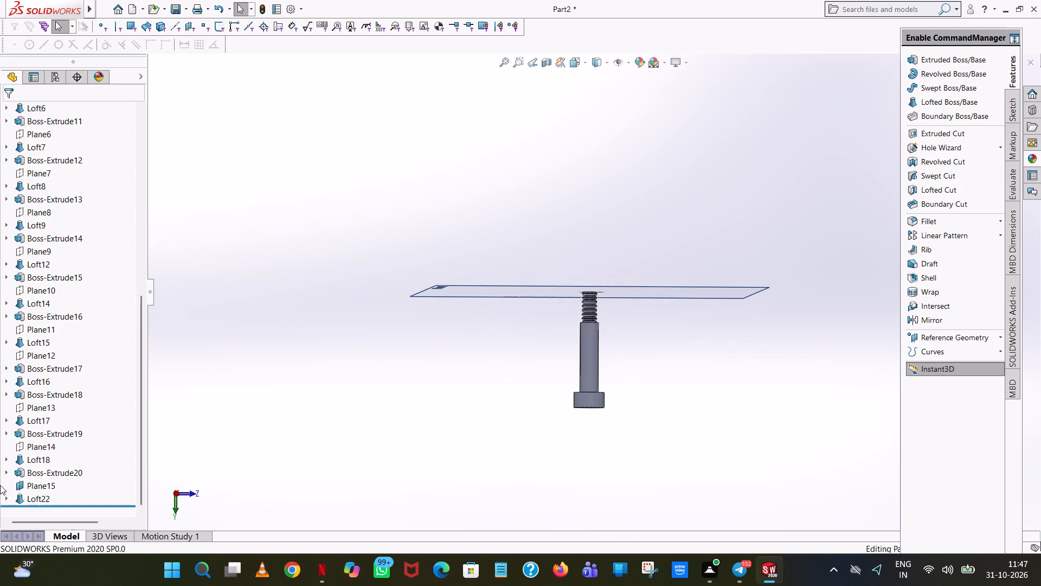
{"action": "left_click", "coordinate": [43, 487]}
{"action": "right_click", "coordinate": [43, 487]}
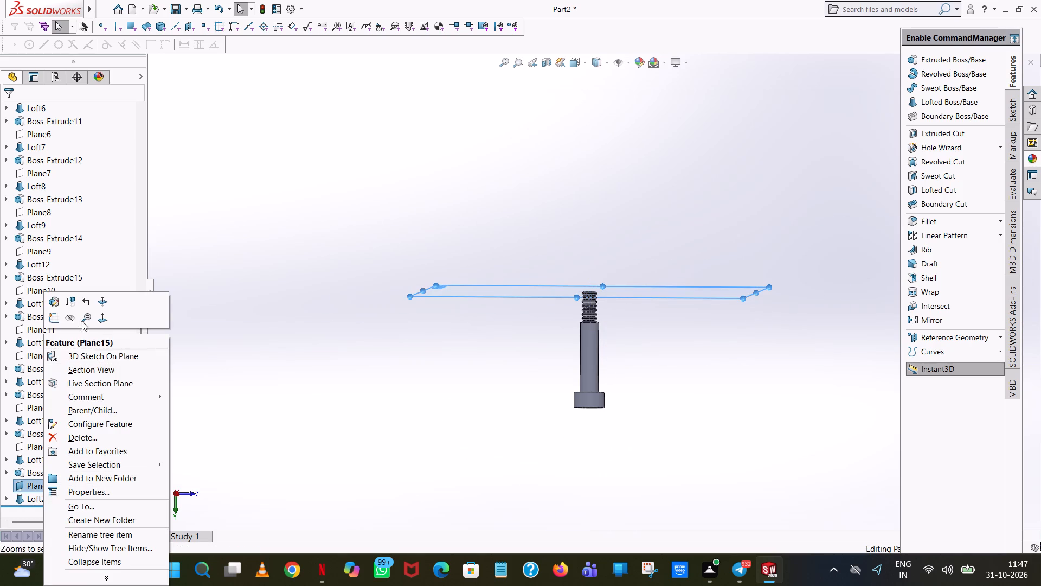
{"action": "left_click", "coordinate": [72, 315]}
Examine the whole bolt and its threaded end from different angles.
{"action": "middle_click_drag", "start_coordinate": [634, 486], "coordinate": [645, 49]}
{"action": "scroll", "coordinate": [632, 477], "scroll_direction": "up", "scroll_amount": 1}
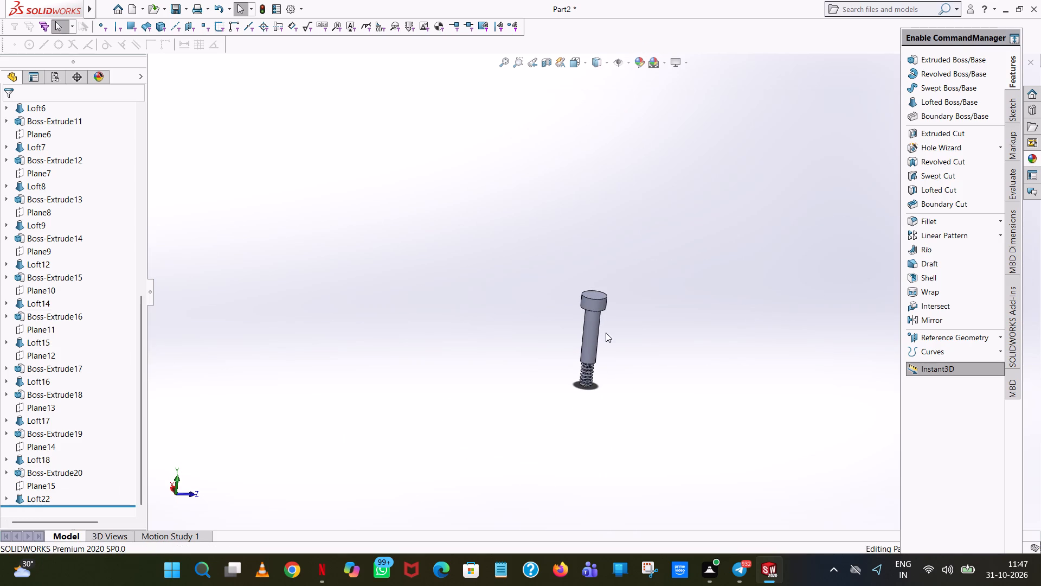
{"action": "scroll", "coordinate": [583, 370], "scroll_direction": "down", "scroll_amount": 5}
{"action": "middle_click_drag", "start_coordinate": [585, 367], "coordinate": [590, 300]}
{"action": "left_click", "coordinate": [731, 289]}
{"action": "scroll", "coordinate": [577, 327], "scroll_direction": "down", "scroll_amount": 3}
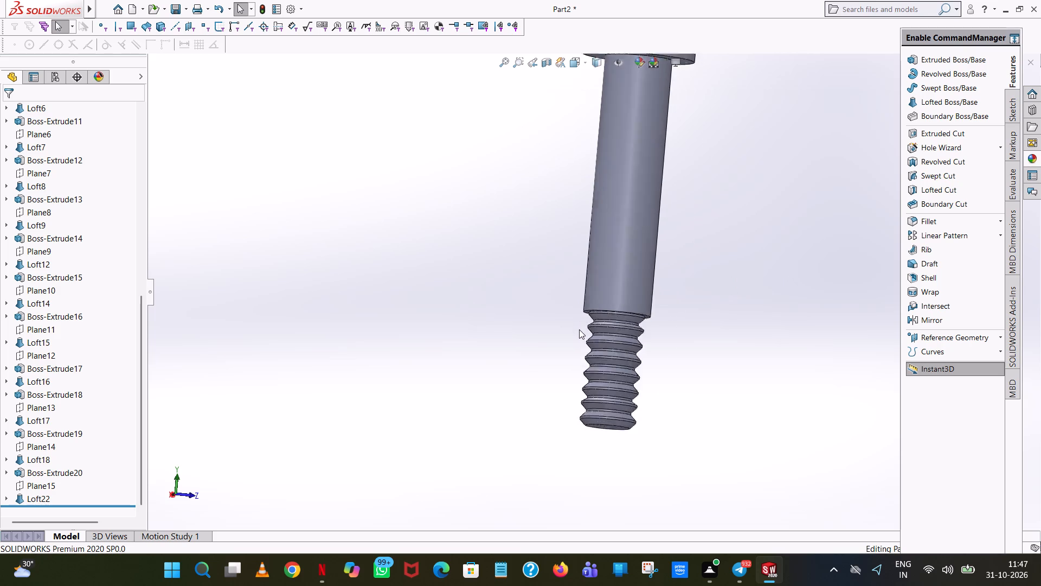
{"action": "scroll", "coordinate": [579, 329], "scroll_direction": "down", "scroll_amount": 4}
{"action": "scroll", "coordinate": [643, 353], "scroll_direction": "down", "scroll_amount": 1}
{"action": "middle_click_drag", "start_coordinate": [651, 364], "coordinate": [676, 411]}
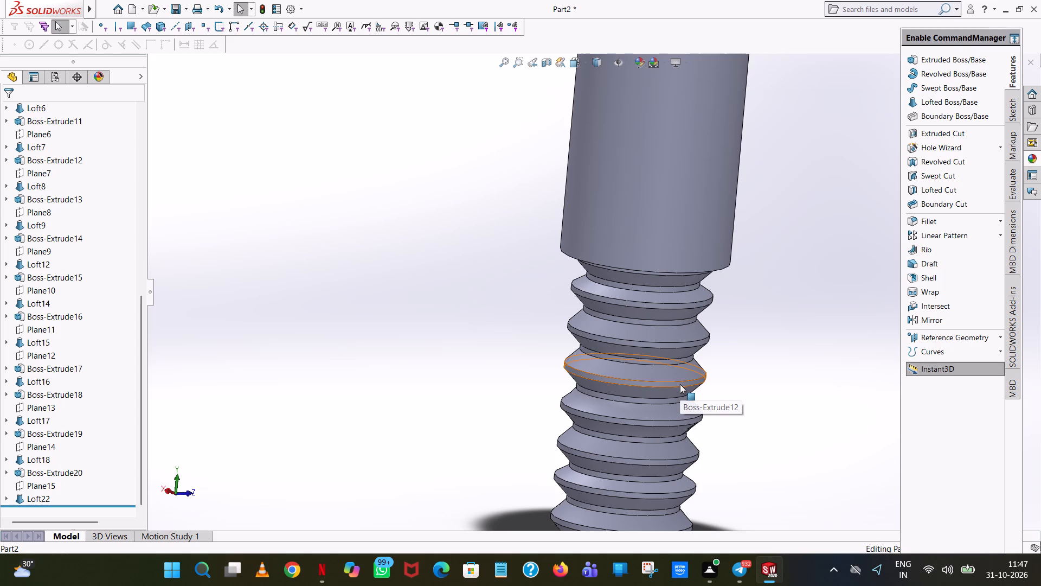
{"action": "scroll", "coordinate": [718, 329], "scroll_direction": "up", "scroll_amount": 8}
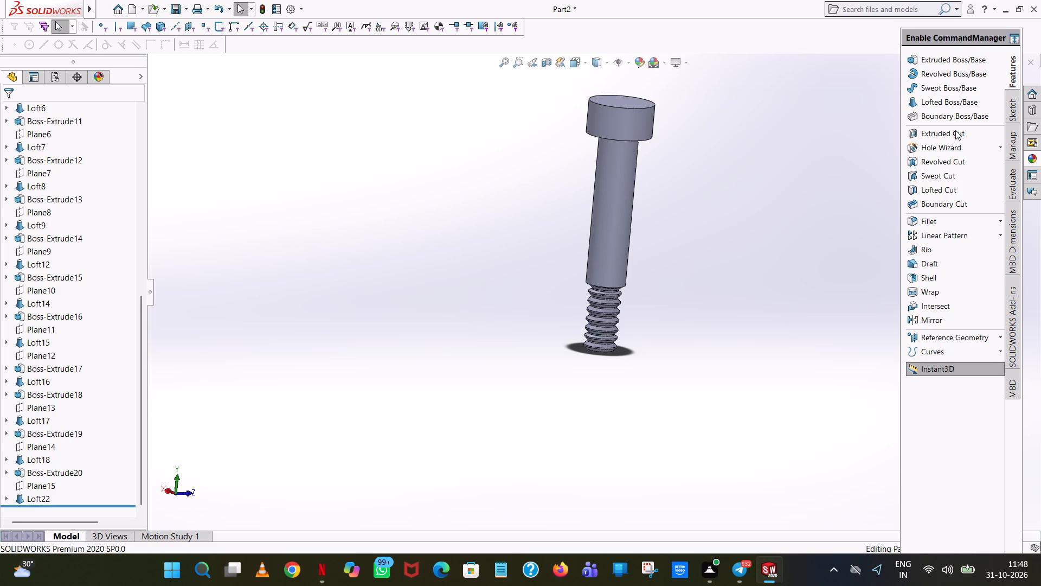
Start an extruded cut on the bolt head's flat face and sketch an origin-centred hexagon with an inscribed circle about 4.48 mm across.
{"action": "left_click", "coordinate": [944, 138]}
{"action": "middle_click_drag", "start_coordinate": [688, 150], "coordinate": [695, 387]}
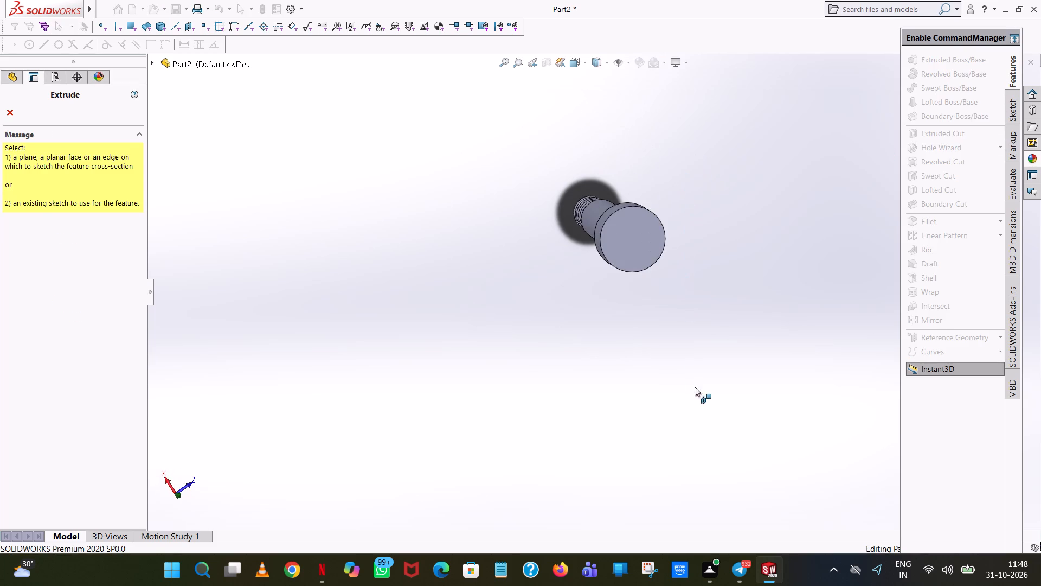
{"action": "left_click", "coordinate": [628, 234]}
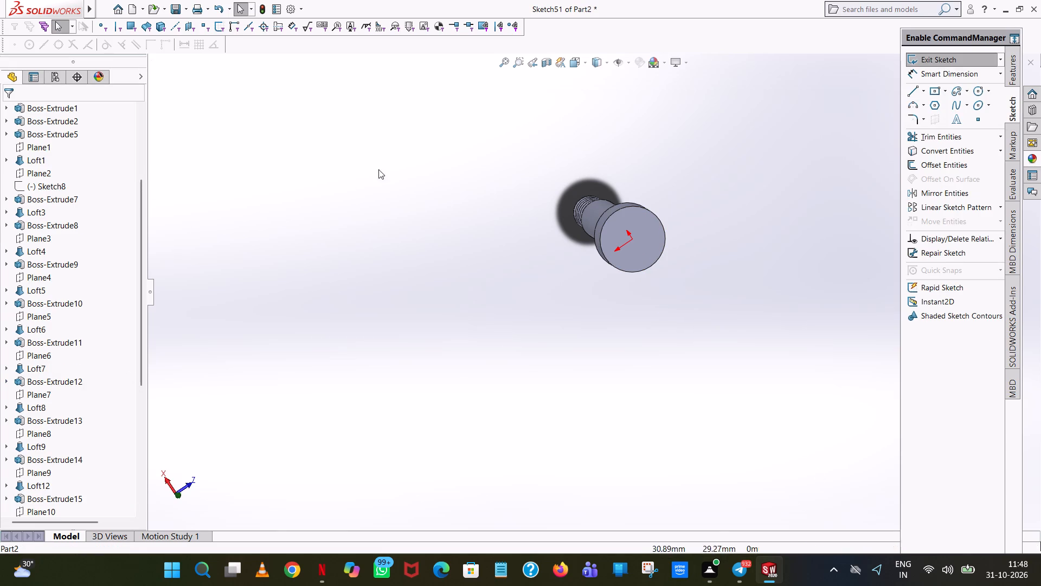
{"action": "left_click", "coordinate": [588, 59]}
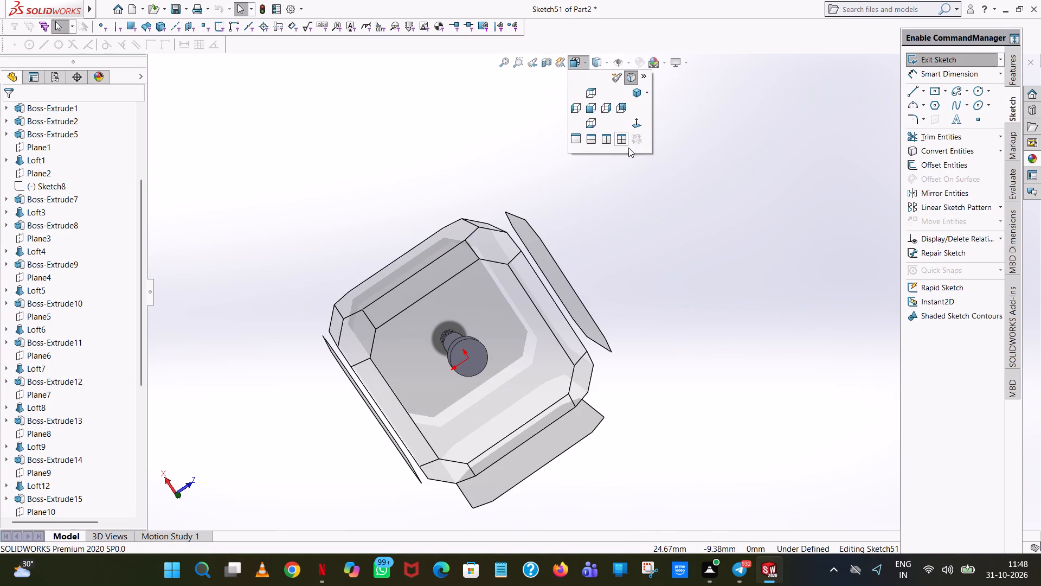
{"action": "left_click", "coordinate": [634, 121]}
{"action": "scroll", "coordinate": [646, 228], "scroll_direction": "down", "scroll_amount": 4}
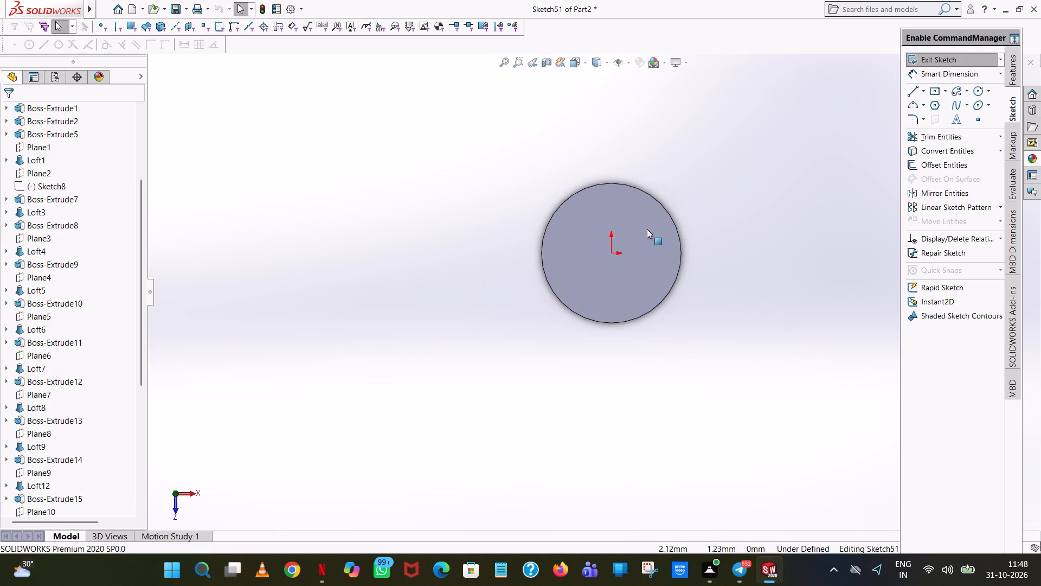
{"action": "scroll", "coordinate": [647, 229], "scroll_direction": "down", "scroll_amount": 2}
{"action": "left_click", "coordinate": [976, 92]}
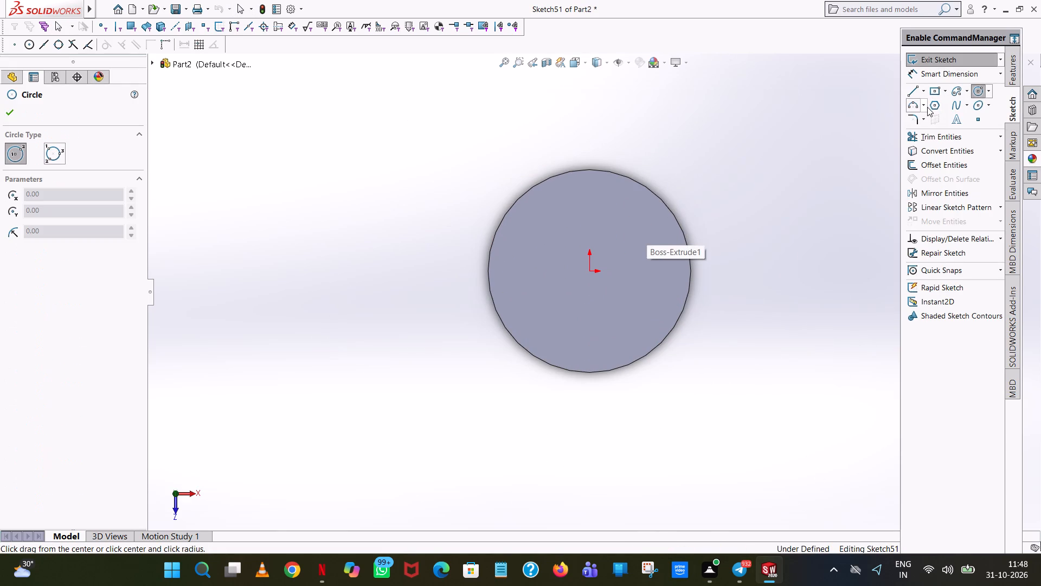
{"action": "left_click", "coordinate": [934, 107]}
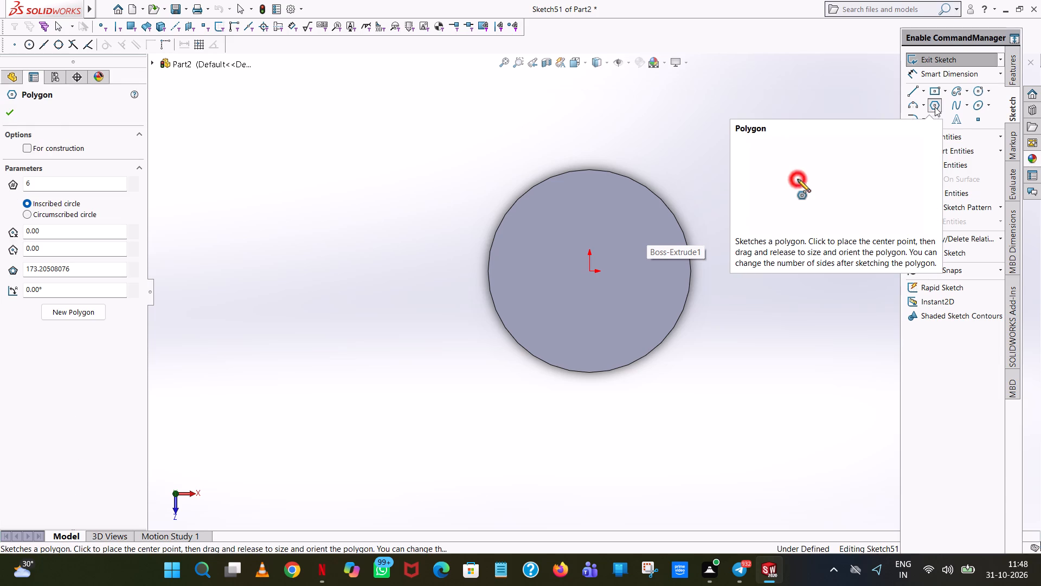
{"action": "left_click", "coordinate": [590, 270]}
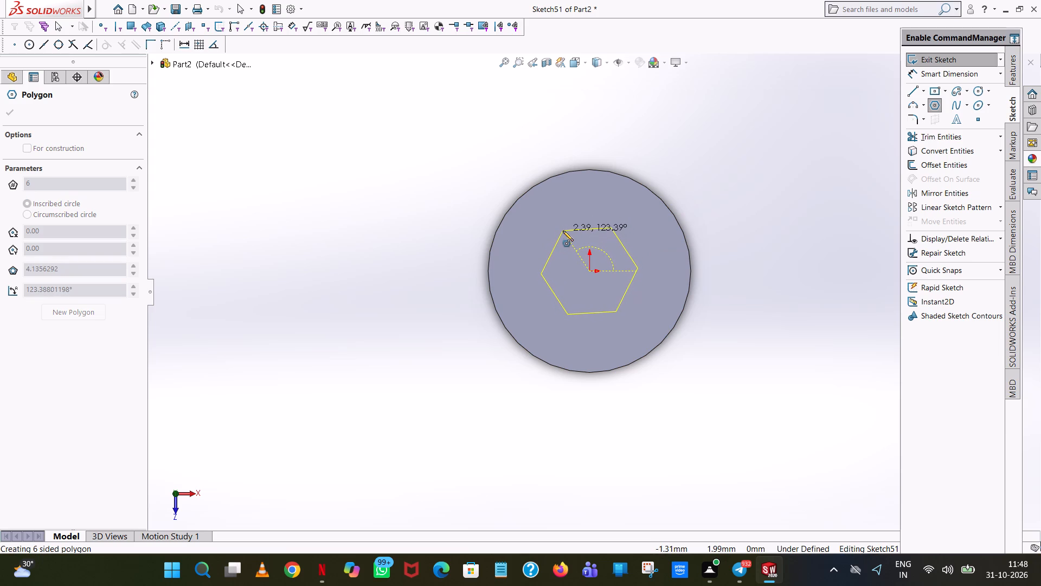
{"action": "left_click", "coordinate": [564, 225]}
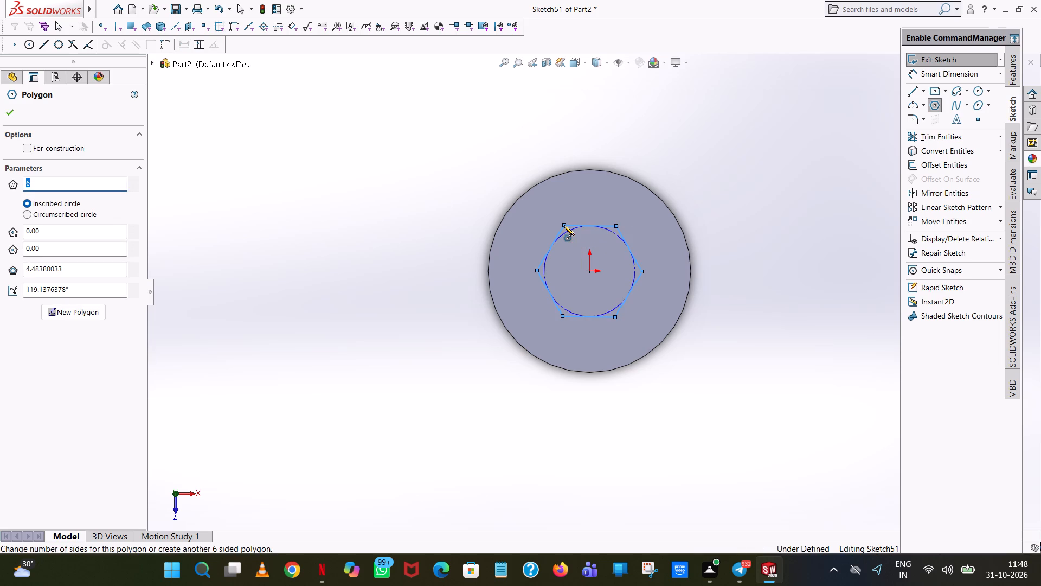
{"action": "right_click", "coordinate": [564, 225]}
{"action": "left_click", "coordinate": [592, 232]}
{"action": "left_click", "coordinate": [723, 137]}
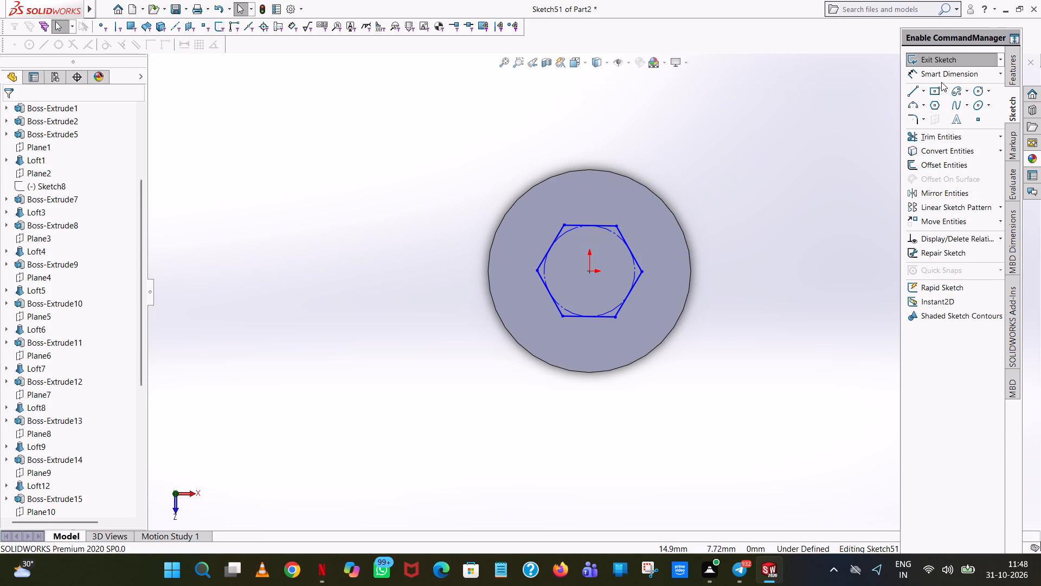
Dimension the hexagon's upper side horizontally as 1.80 mm.
{"action": "left_click", "coordinate": [944, 75]}
{"action": "left_click", "coordinate": [599, 224]}
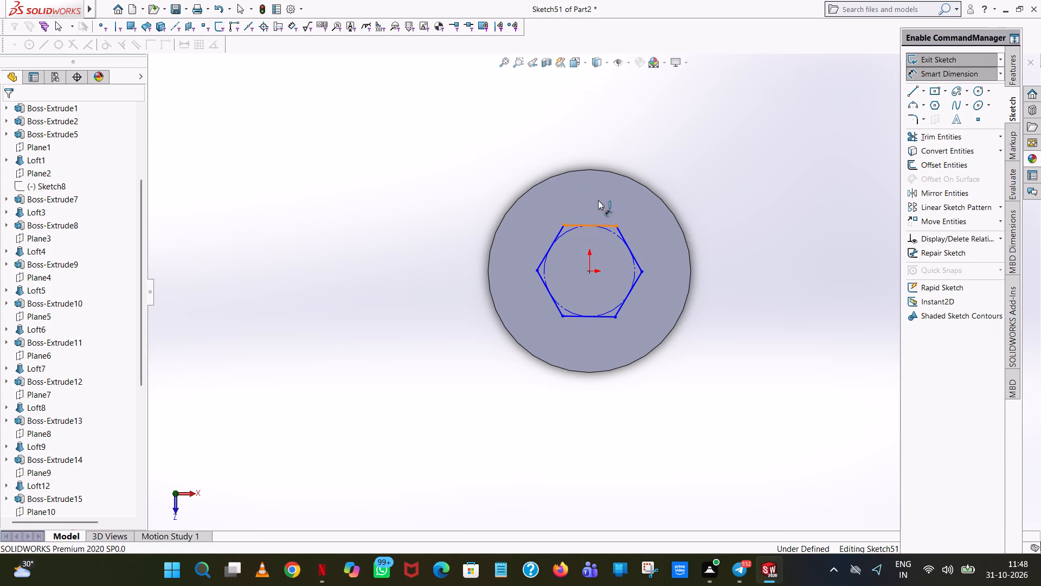
{"action": "left_click", "coordinate": [608, 116]}
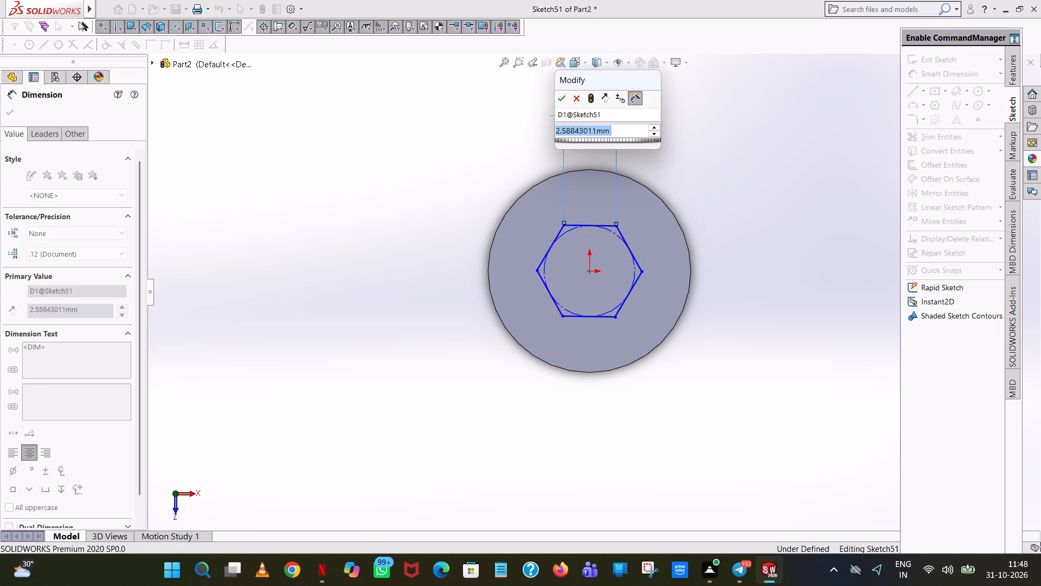
{"action": "type", "text": "1.8"}
{"action": "key", "text": "0"}
{"action": "key", "text": "Return"}
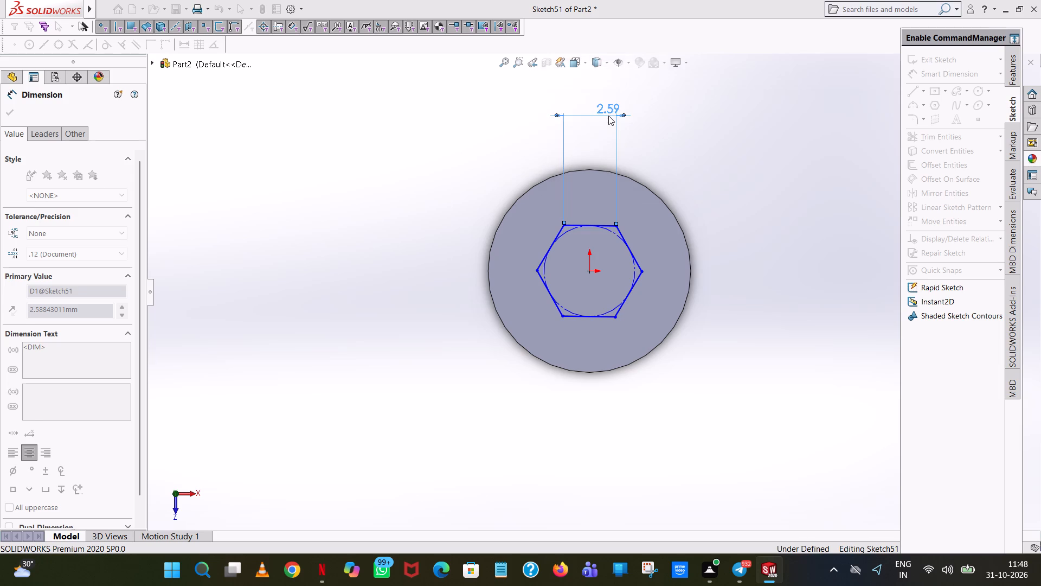
{"action": "left_click", "coordinate": [766, 98]}
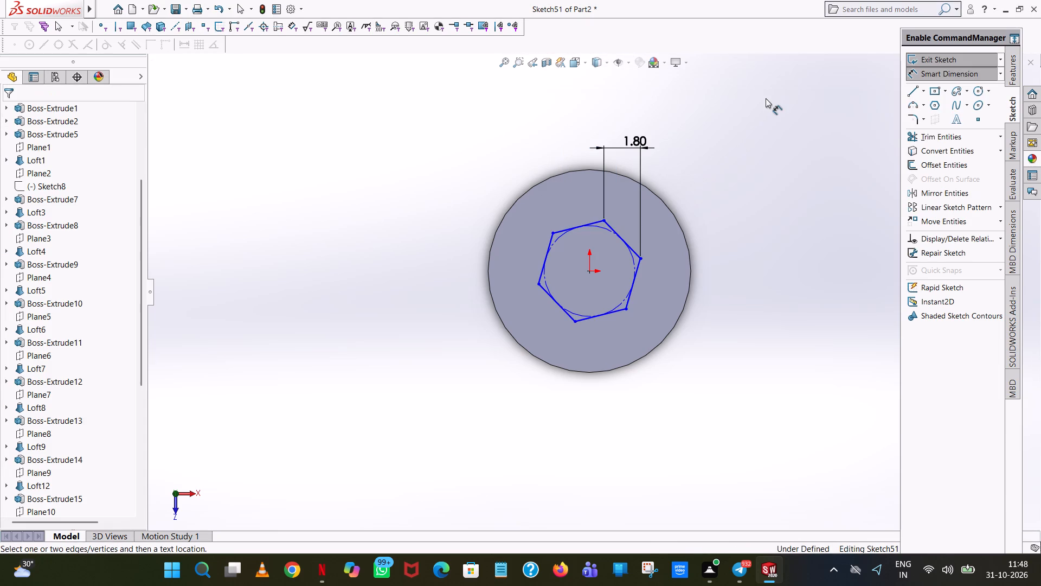
Dimension the distance between the two end vertices of the adjacent hexagon side as 1.80 mm.
{"action": "left_click", "coordinate": [550, 230]}
{"action": "left_click", "coordinate": [605, 218]}
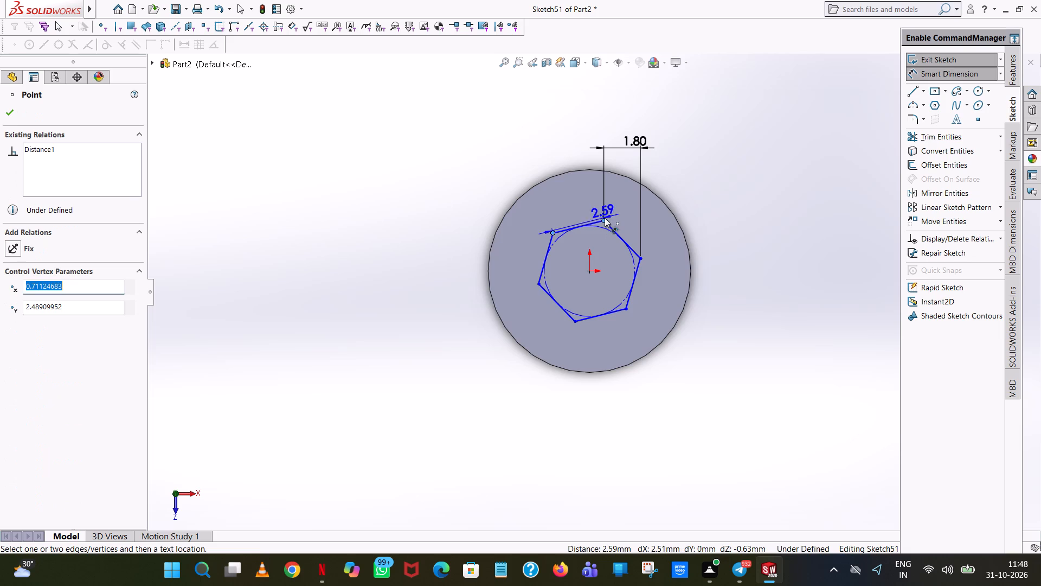
{"action": "left_click", "coordinate": [529, 120]}
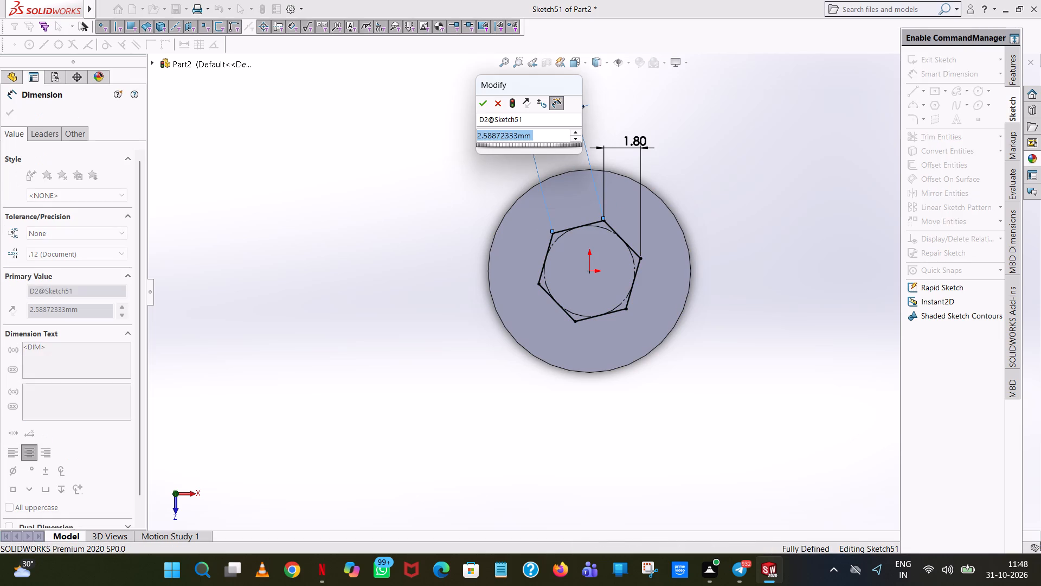
{"action": "type", "text": "1.80"}
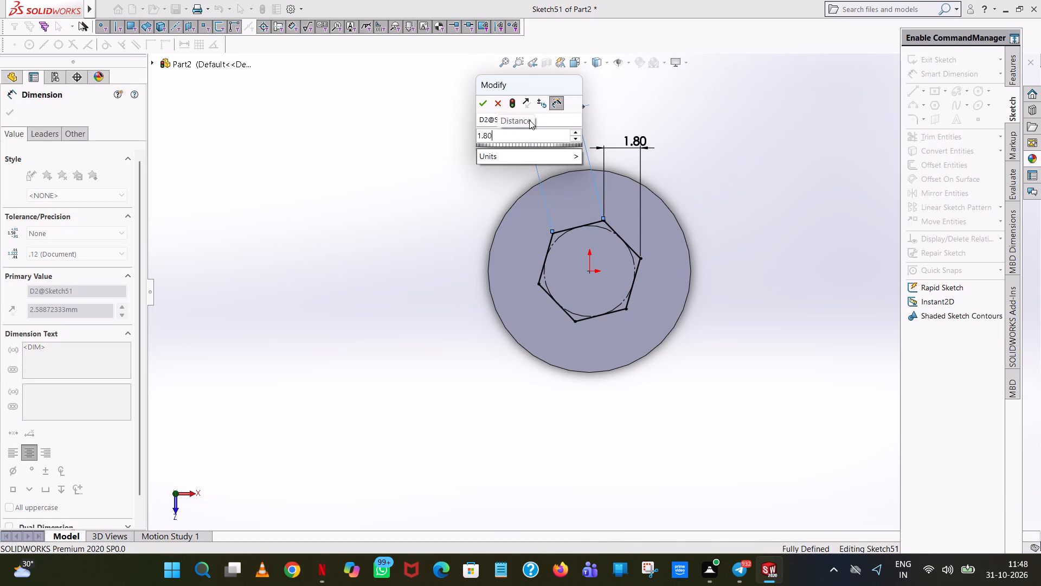
{"action": "key", "text": "Return"}
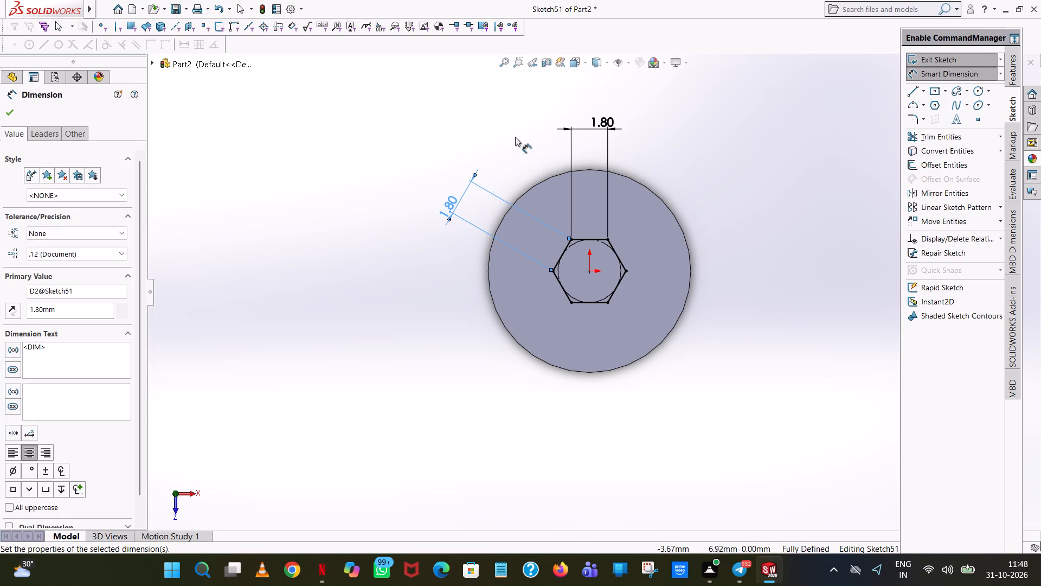
{"action": "left_click", "coordinate": [515, 140]}
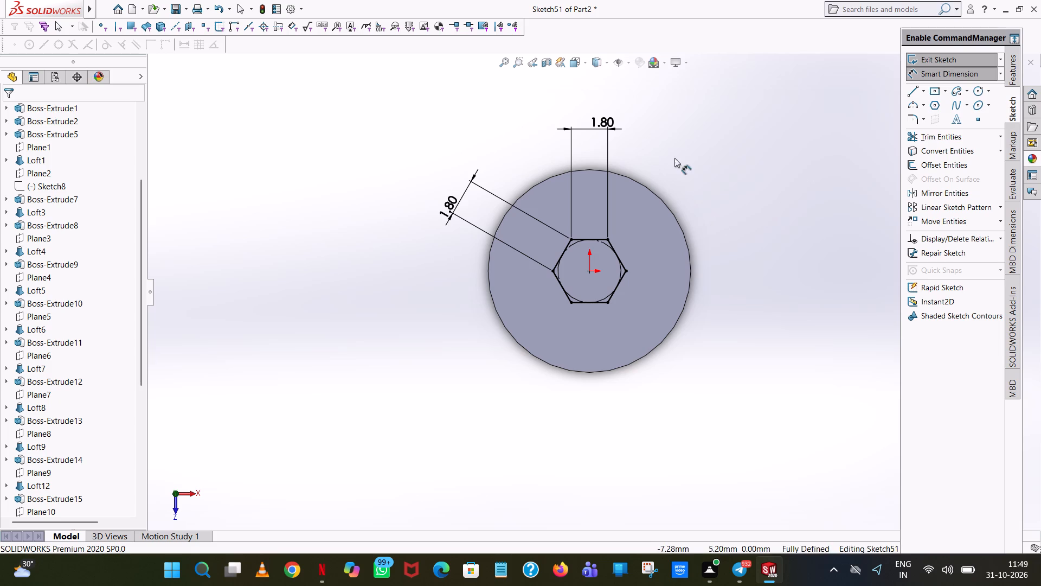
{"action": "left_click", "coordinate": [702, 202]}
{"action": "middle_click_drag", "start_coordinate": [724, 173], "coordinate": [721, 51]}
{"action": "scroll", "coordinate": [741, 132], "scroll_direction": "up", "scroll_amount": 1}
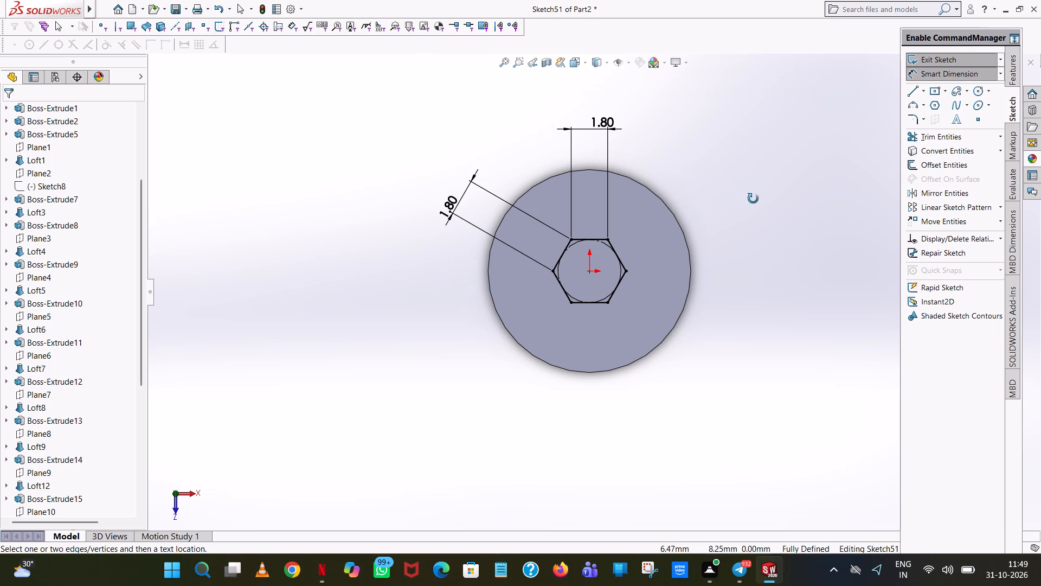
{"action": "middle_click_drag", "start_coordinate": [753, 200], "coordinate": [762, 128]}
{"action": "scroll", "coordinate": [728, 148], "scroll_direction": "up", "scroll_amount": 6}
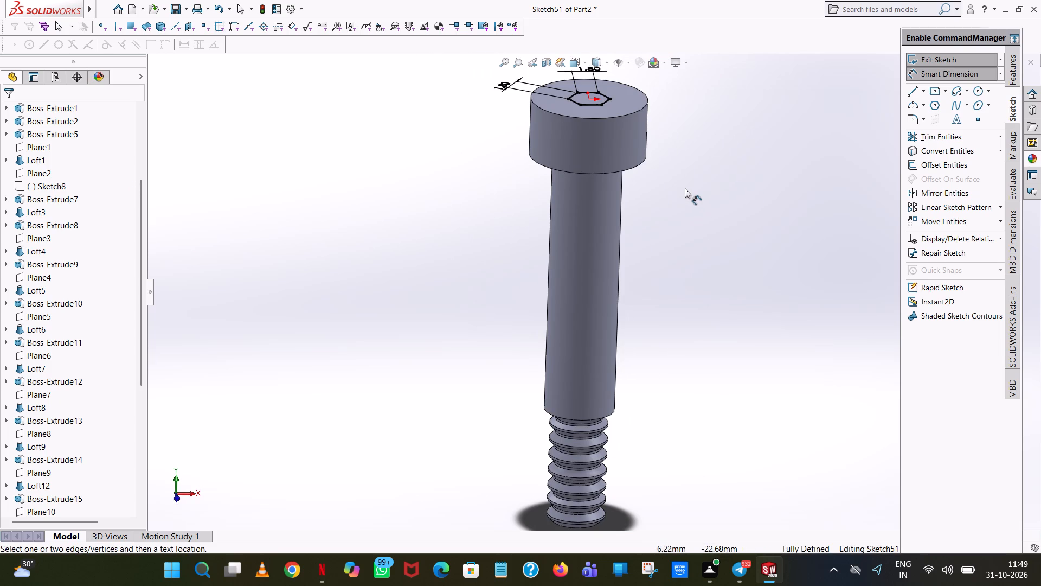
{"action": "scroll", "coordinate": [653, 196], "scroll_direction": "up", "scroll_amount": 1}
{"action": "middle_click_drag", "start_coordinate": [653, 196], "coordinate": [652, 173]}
Cut the hexagon sketch into the bolt head as a blind extruded cut 2.50 mm deep.
{"action": "middle_click_drag", "start_coordinate": [652, 173], "coordinate": [669, 88]}
{"action": "scroll", "coordinate": [661, 142], "scroll_direction": "up", "scroll_amount": 1}
{"action": "middle_click_drag", "start_coordinate": [661, 142], "coordinate": [705, 212]}
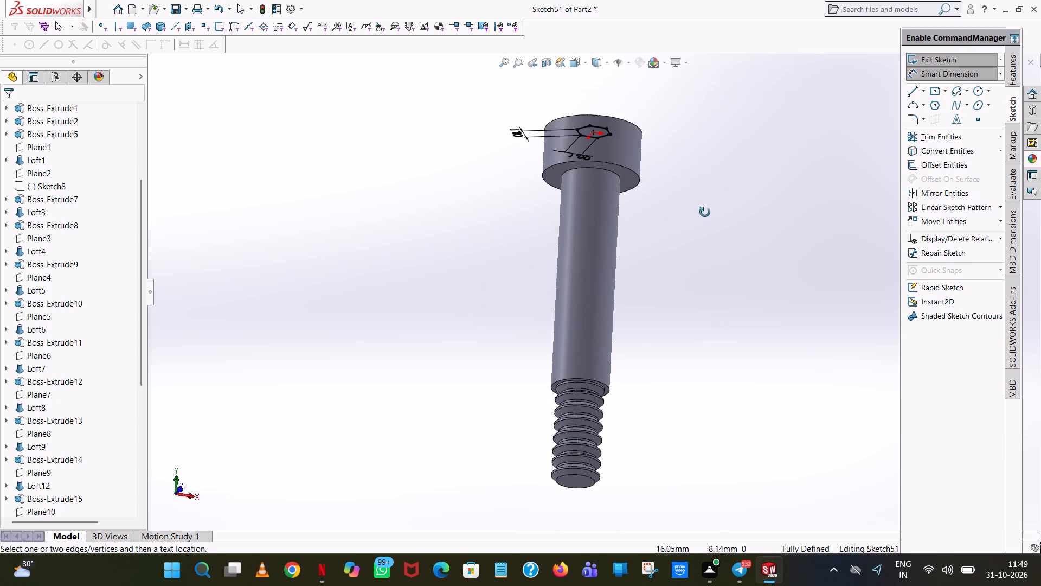
{"action": "middle_click_drag", "start_coordinate": [705, 212], "coordinate": [711, 233]}
{"action": "scroll", "coordinate": [590, 167], "scroll_direction": "down", "scroll_amount": 5}
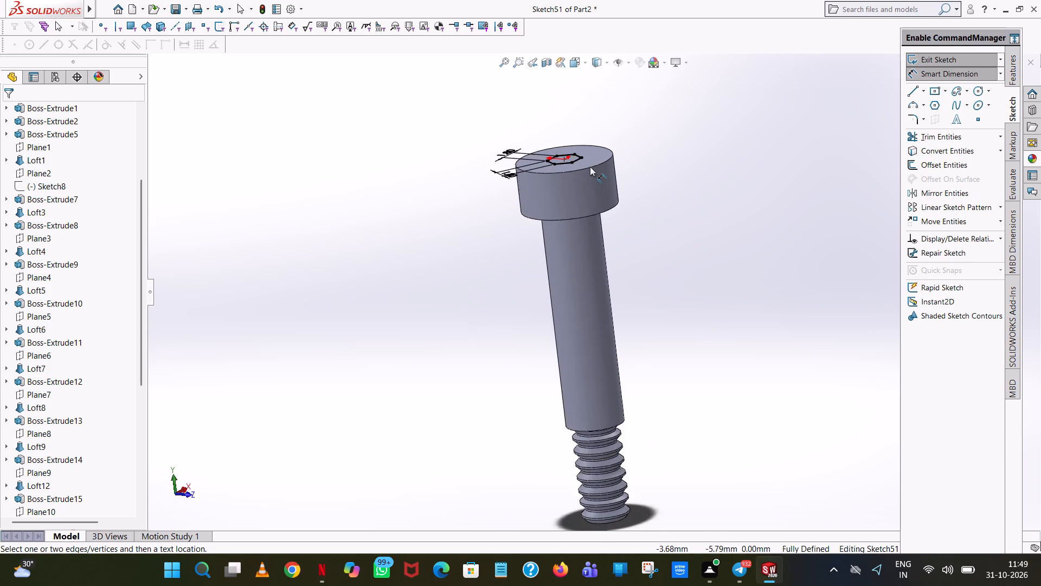
{"action": "left_click", "coordinate": [1015, 61]}
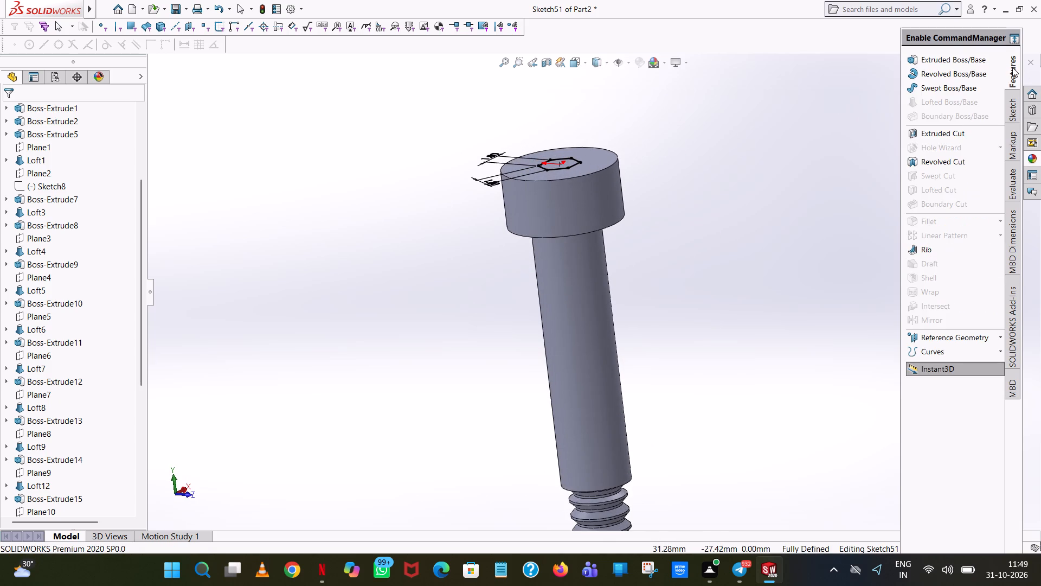
{"action": "left_click", "coordinate": [953, 136]}
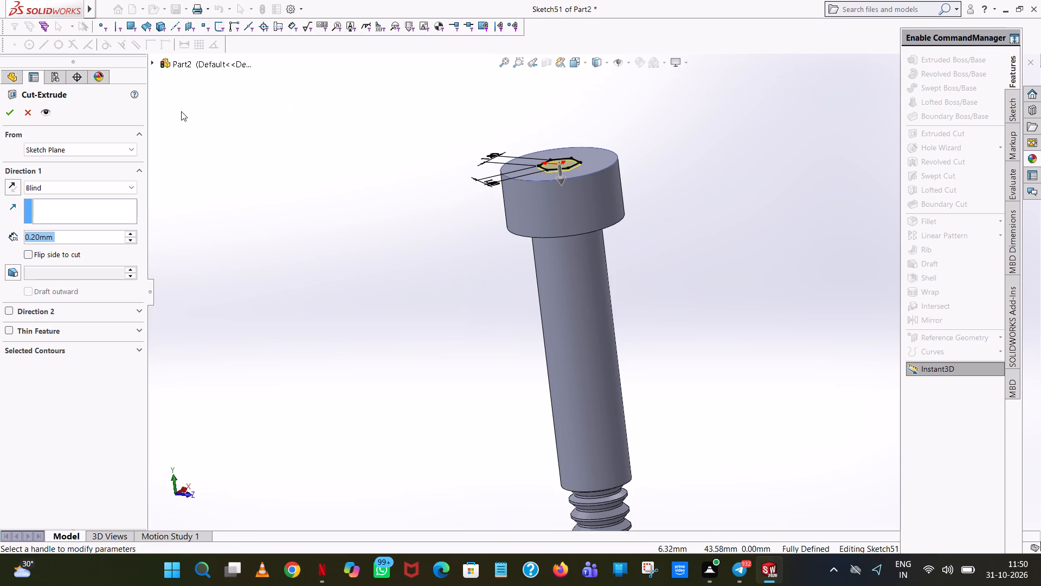
{"action": "type", "text": "2.50"}
{"action": "key", "text": "Return"}
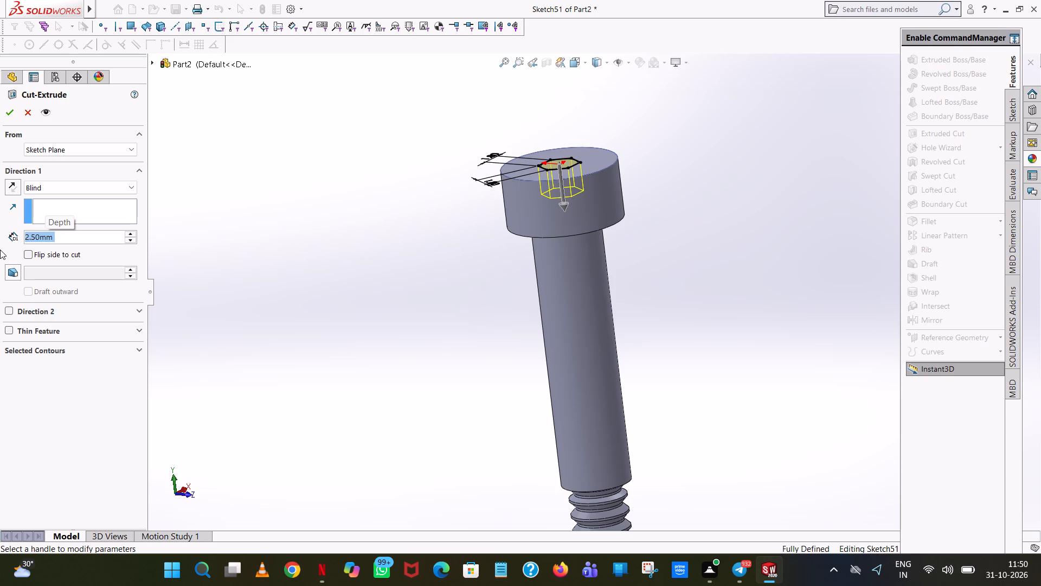
{"action": "left_click", "coordinate": [16, 109]}
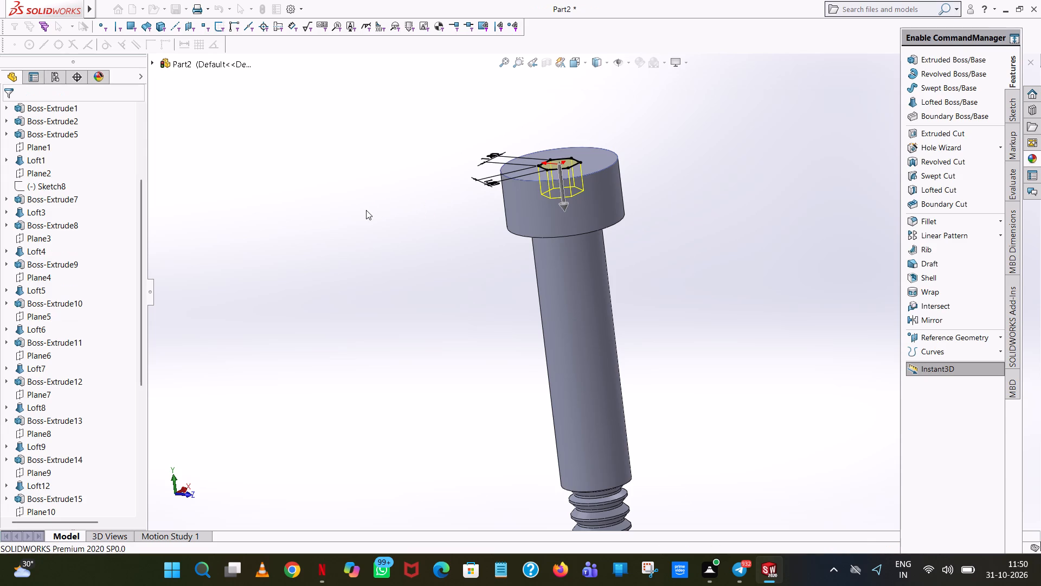
{"action": "left_click", "coordinate": [351, 207]}
Fillet the outer circular edge of the head's socket-side face with a symmetric 0.50 mm radius.
{"action": "middle_click_drag", "start_coordinate": [357, 206], "coordinate": [378, 303]}
{"action": "scroll", "coordinate": [378, 303], "scroll_direction": "up", "scroll_amount": 1}
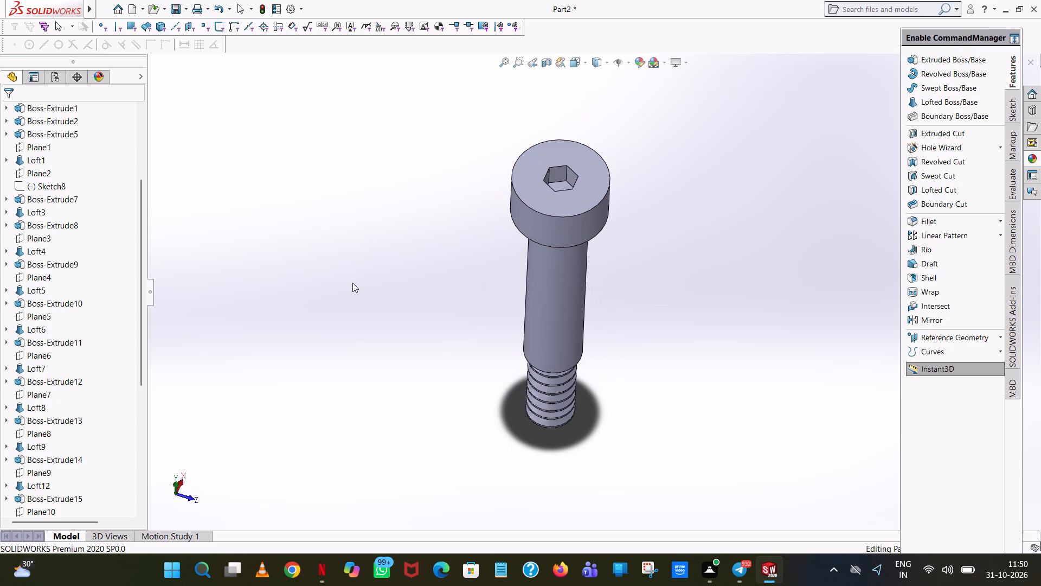
{"action": "left_click", "coordinate": [942, 221]}
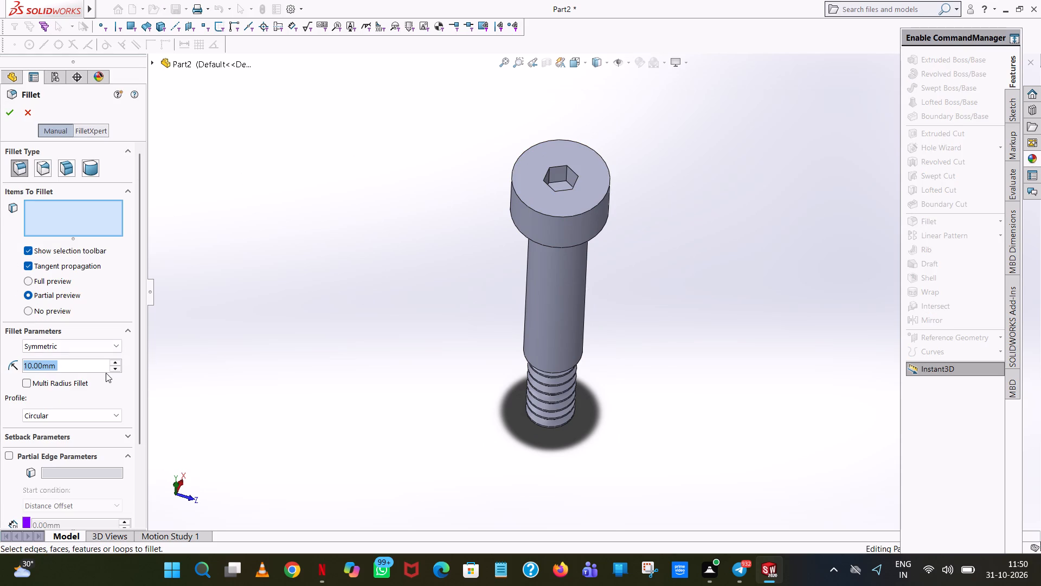
{"action": "type", "text": "0.50"}
{"action": "key", "text": "Return"}
{"action": "left_click", "coordinate": [583, 212]}
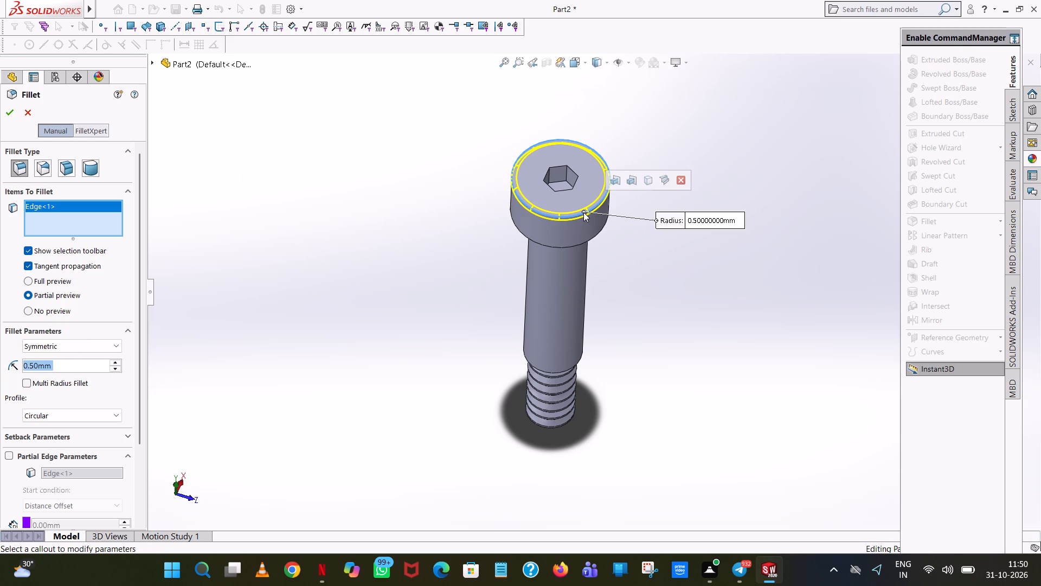
{"action": "left_click", "coordinate": [7, 107]}
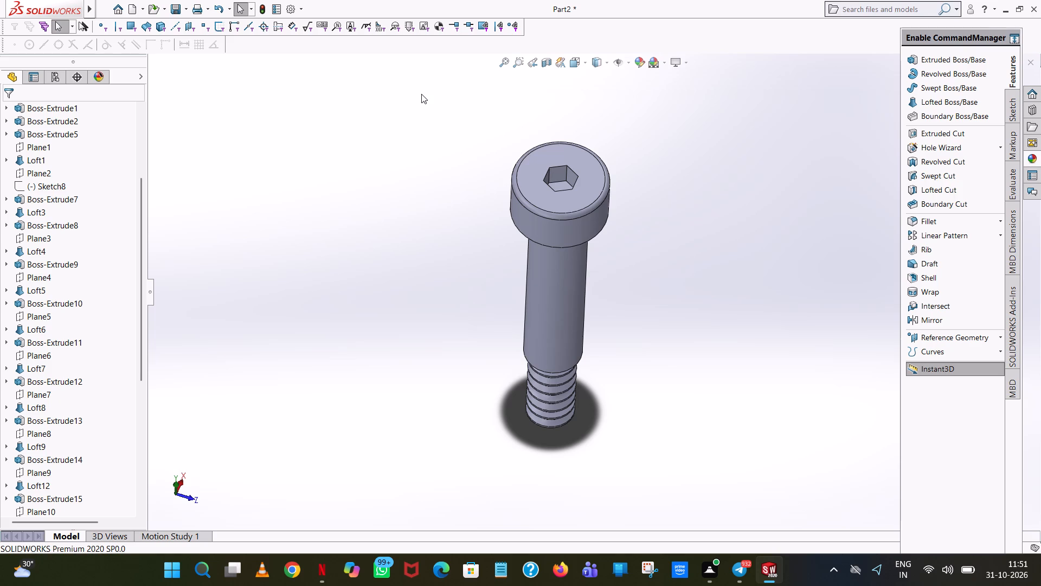
Fillet the circular edge where the shank meets the underside of the head with a 0.50 mm radius.
{"action": "middle_click_drag", "start_coordinate": [674, 248], "coordinate": [687, 128]}
{"action": "scroll", "coordinate": [670, 211], "scroll_direction": "up", "scroll_amount": 1}
{"action": "scroll", "coordinate": [688, 128], "scroll_direction": "up", "scroll_amount": 2}
{"action": "scroll", "coordinate": [602, 187], "scroll_direction": "down", "scroll_amount": 6}
{"action": "middle_click_drag", "start_coordinate": [589, 330], "coordinate": [594, 253]}
{"action": "scroll", "coordinate": [596, 258], "scroll_direction": "up", "scroll_amount": 3}
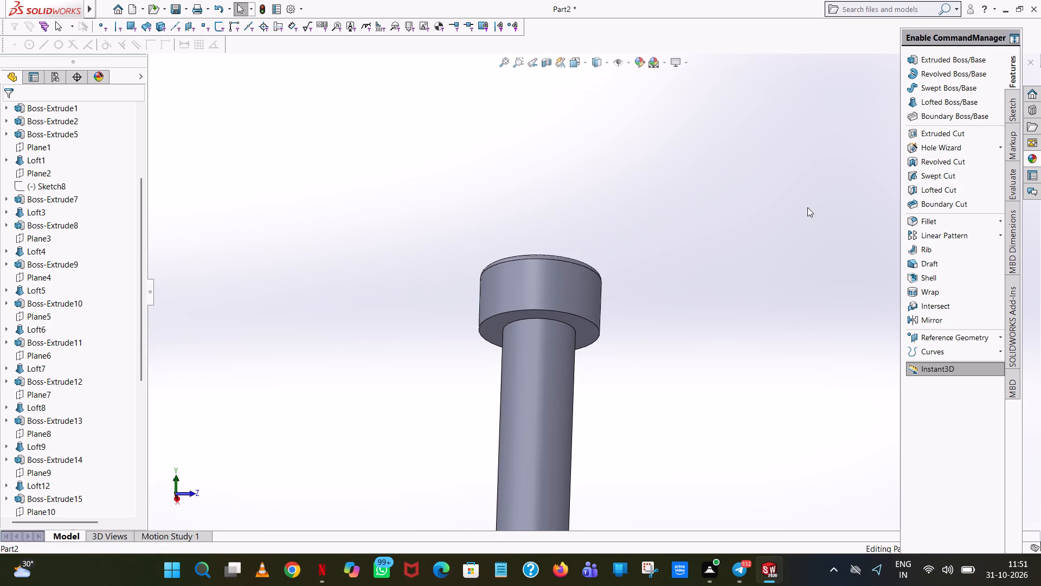
{"action": "left_click", "coordinate": [935, 221]}
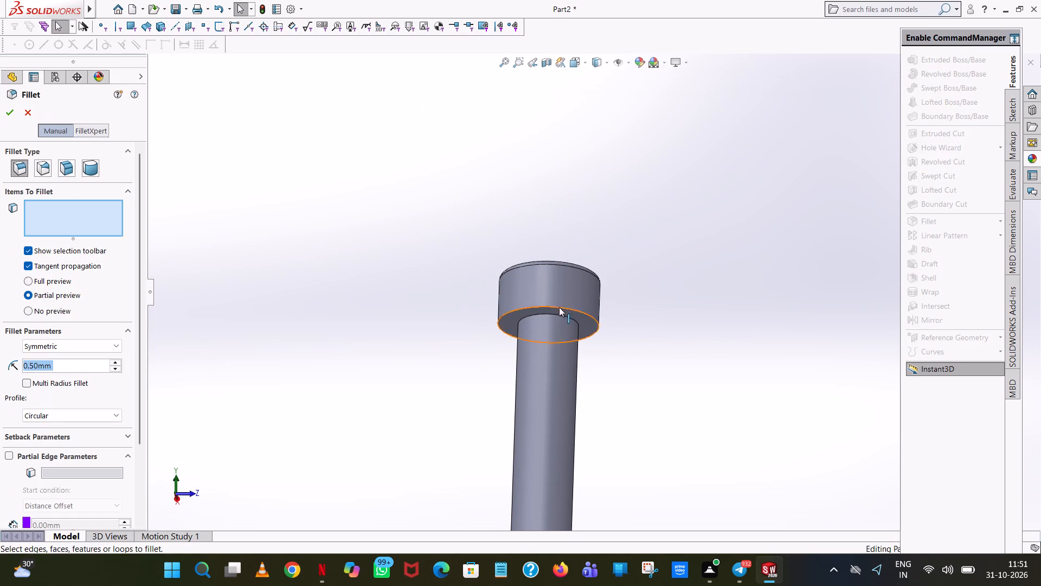
{"action": "left_click", "coordinate": [561, 317]}
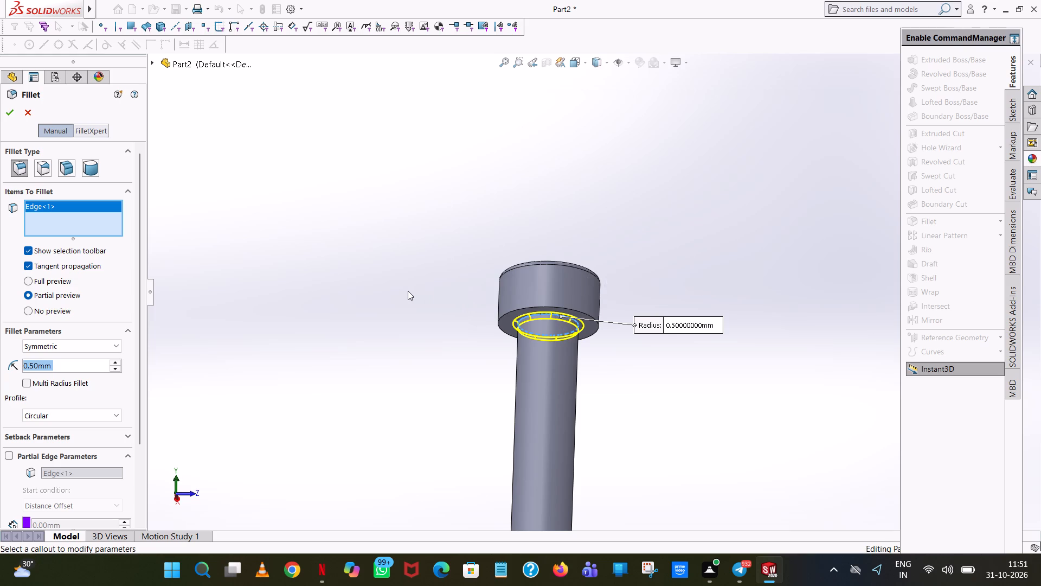
{"action": "left_click", "coordinate": [11, 113]}
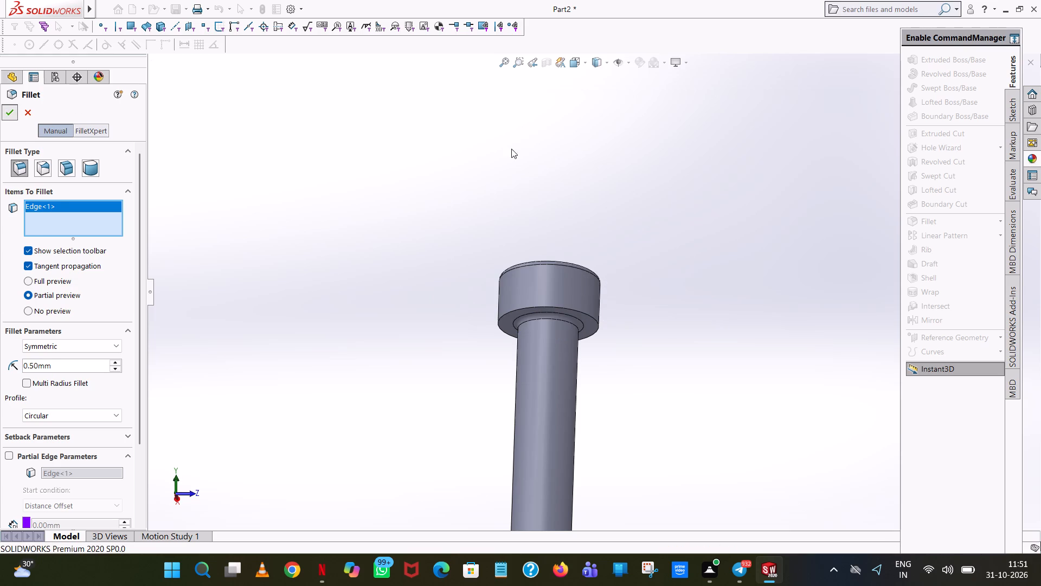
Examine the fillet under the head and the whole bolt from different angles.
{"action": "scroll", "coordinate": [568, 340], "scroll_direction": "down", "scroll_amount": 7}
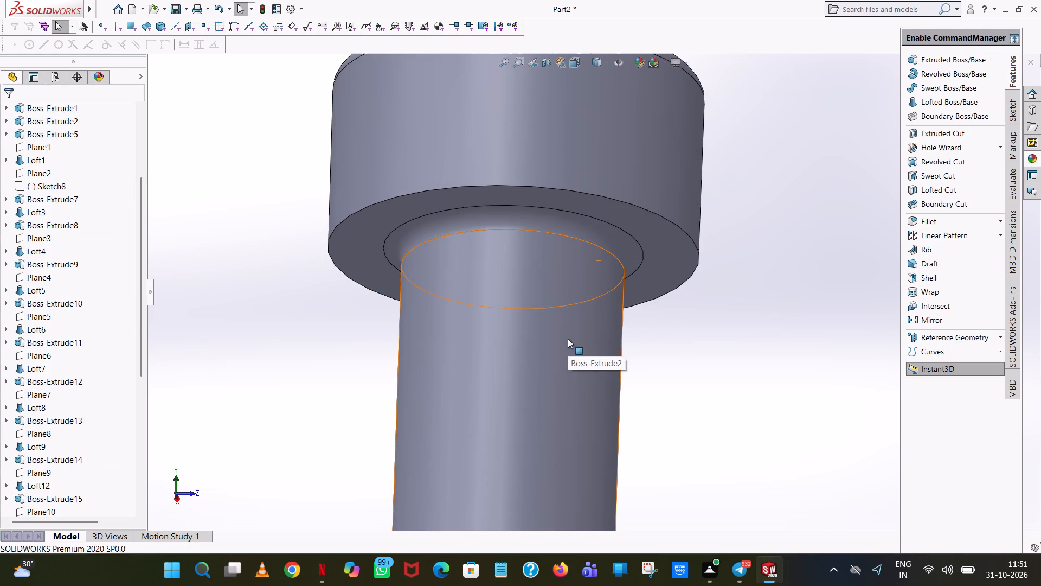
{"action": "middle_click_drag", "start_coordinate": [544, 282], "coordinate": [615, 387]}
{"action": "scroll", "coordinate": [536, 316], "scroll_direction": "up", "scroll_amount": 7}
{"action": "scroll", "coordinate": [600, 303], "scroll_direction": "up", "scroll_amount": 1}
{"action": "middle_click_drag", "start_coordinate": [600, 304], "coordinate": [601, 304]}
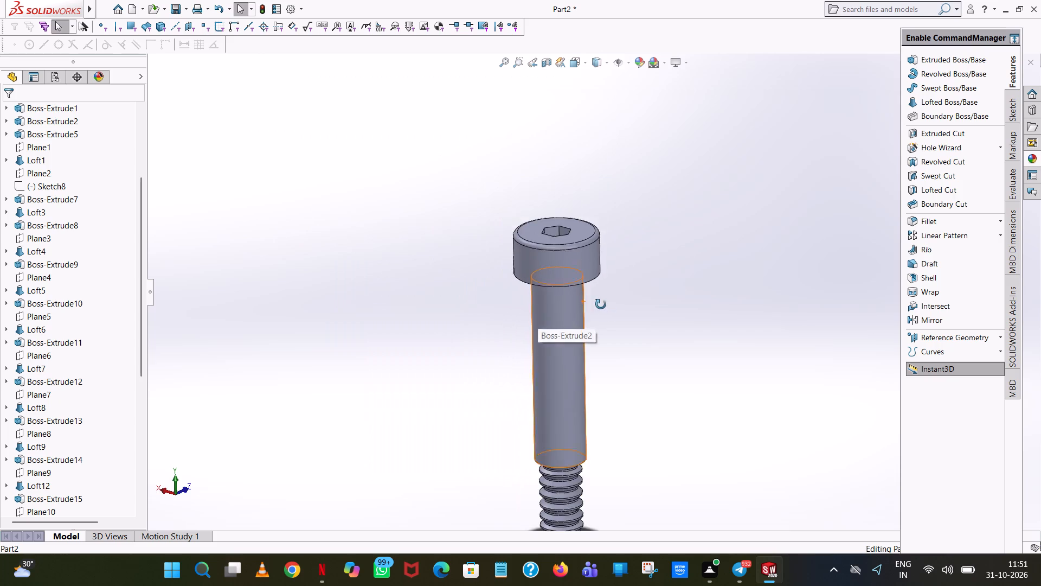
{"action": "middle_click_drag", "start_coordinate": [601, 304], "coordinate": [691, 250]}
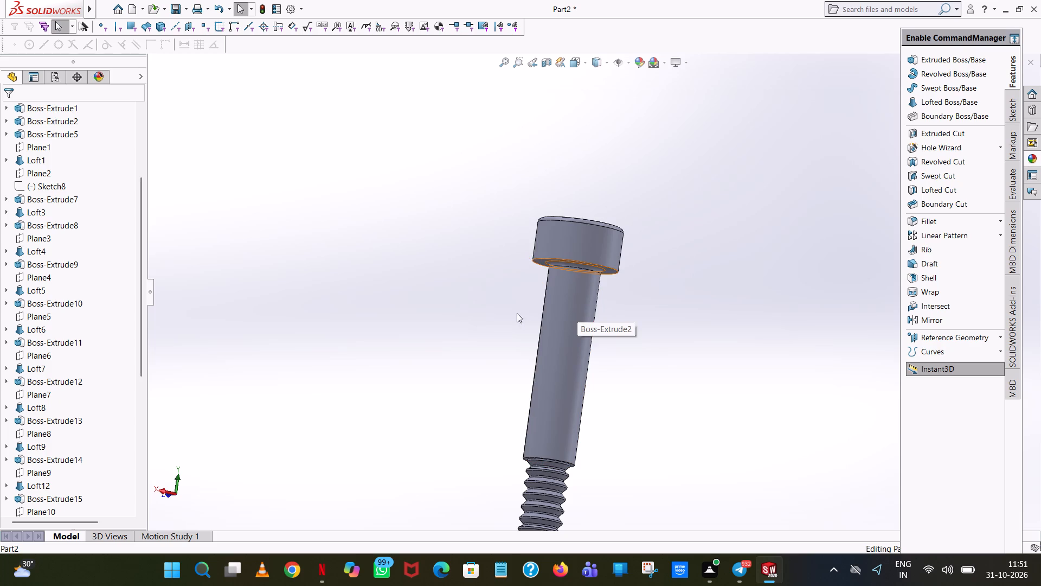
{"action": "scroll", "coordinate": [584, 286], "scroll_direction": "up", "scroll_amount": 5}
{"action": "middle_click_drag", "start_coordinate": [585, 286], "coordinate": [626, 348]}
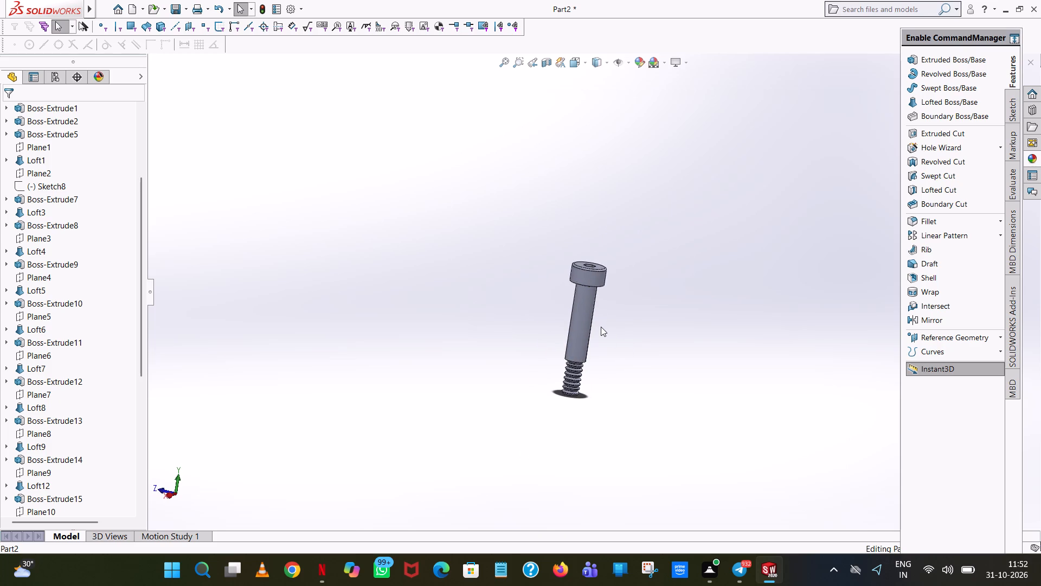
Change the whole part's appearance to the standard light grey colour with red and green at 192.
{"action": "right_click", "coordinate": [586, 319]}
{"action": "left_click", "coordinate": [679, 281]}
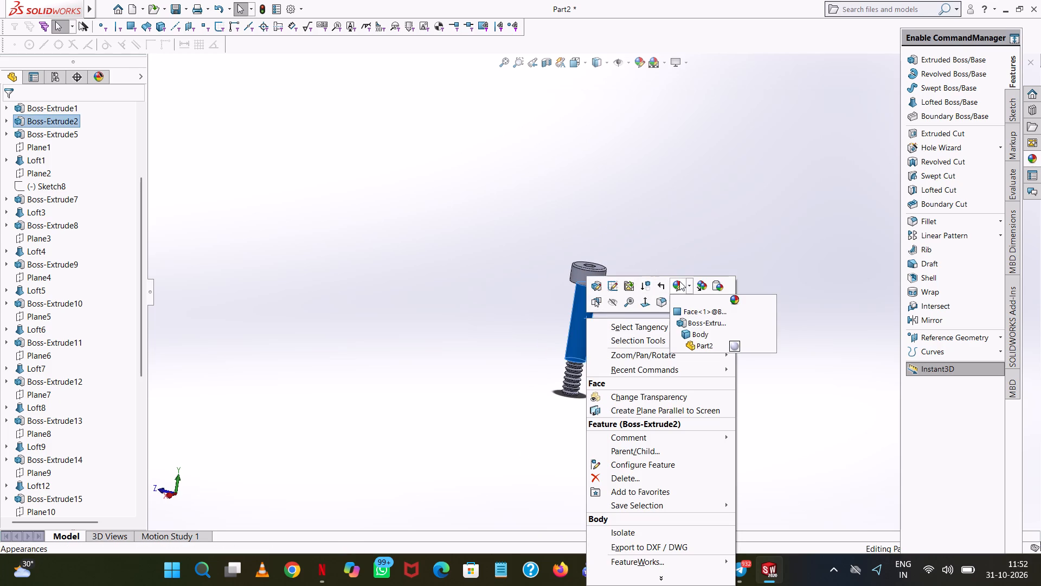
{"action": "left_click", "coordinate": [706, 350]}
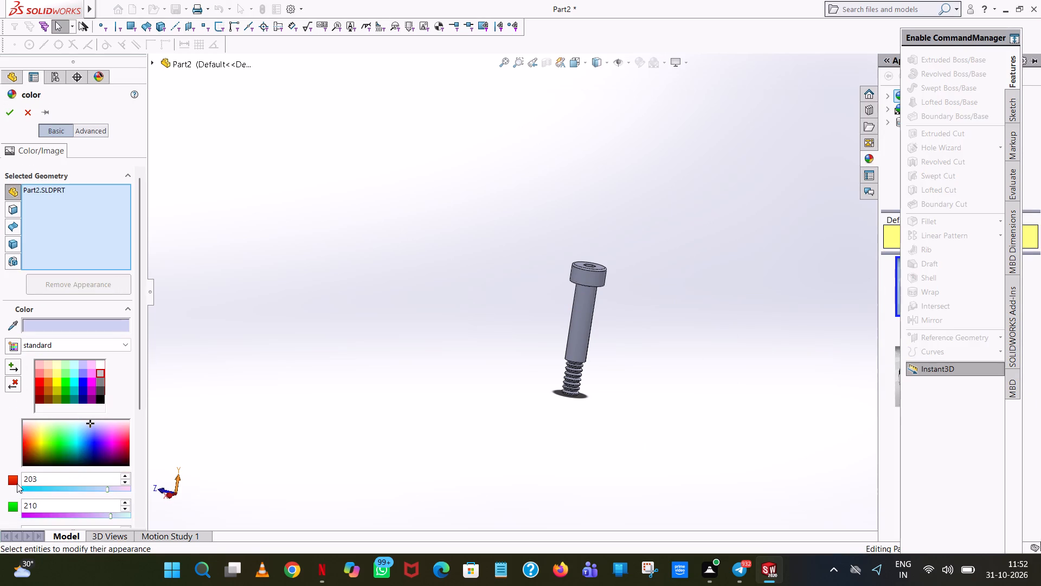
{"action": "left_click", "coordinate": [104, 374]}
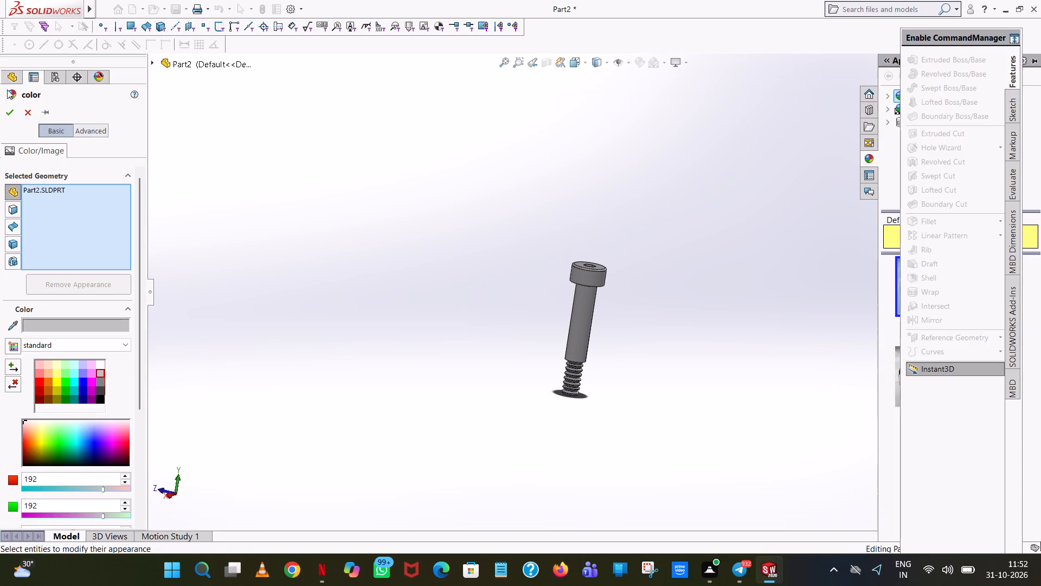
{"action": "left_click", "coordinate": [6, 116]}
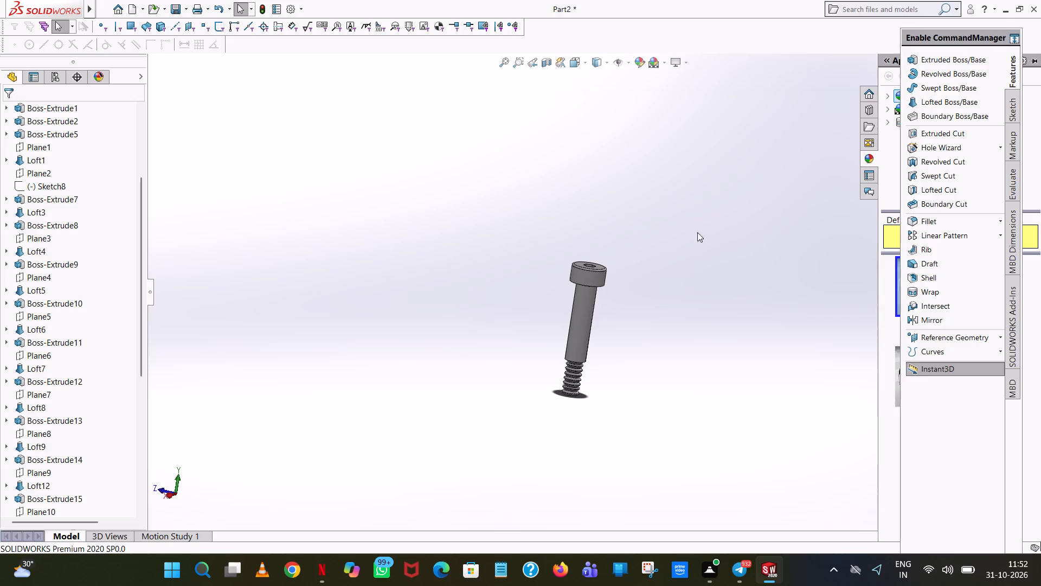
{"action": "left_click", "coordinate": [721, 211]}
Colour the hexagonal socket's six side faces and its floor standard white, with red and green at 255.
{"action": "scroll", "coordinate": [602, 321], "scroll_direction": "down", "scroll_amount": 8}
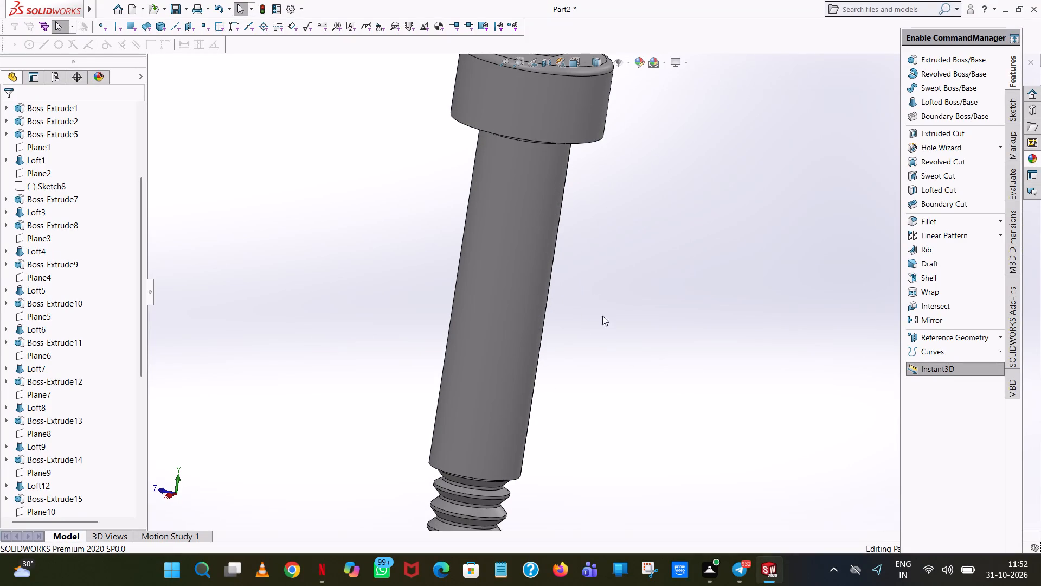
{"action": "middle_click_drag", "start_coordinate": [558, 94], "coordinate": [606, 308]}
{"action": "scroll", "coordinate": [554, 213], "scroll_direction": "up", "scroll_amount": 2}
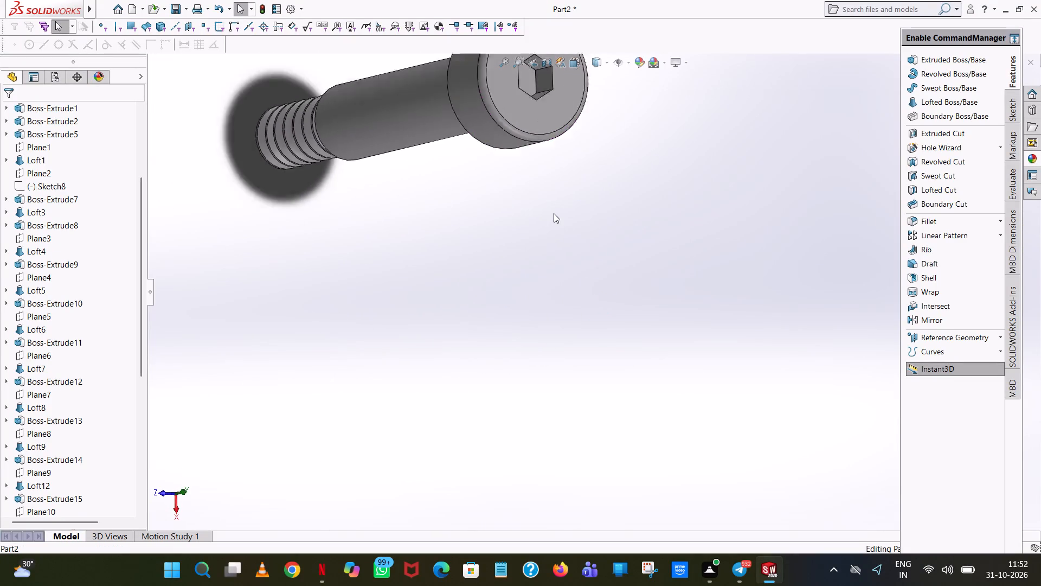
{"action": "scroll", "coordinate": [554, 213], "scroll_direction": "up", "scroll_amount": 2}
{"action": "scroll", "coordinate": [568, 163], "scroll_direction": "down", "scroll_amount": 4}
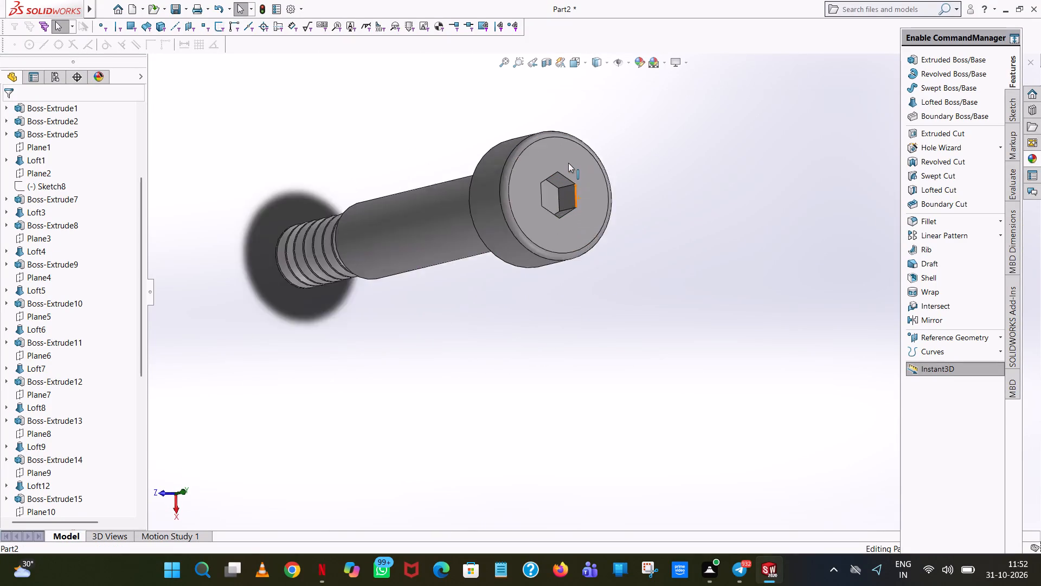
{"action": "scroll", "coordinate": [568, 163], "scroll_direction": "down", "scroll_amount": 4}
{"action": "left_click", "coordinate": [567, 302]}
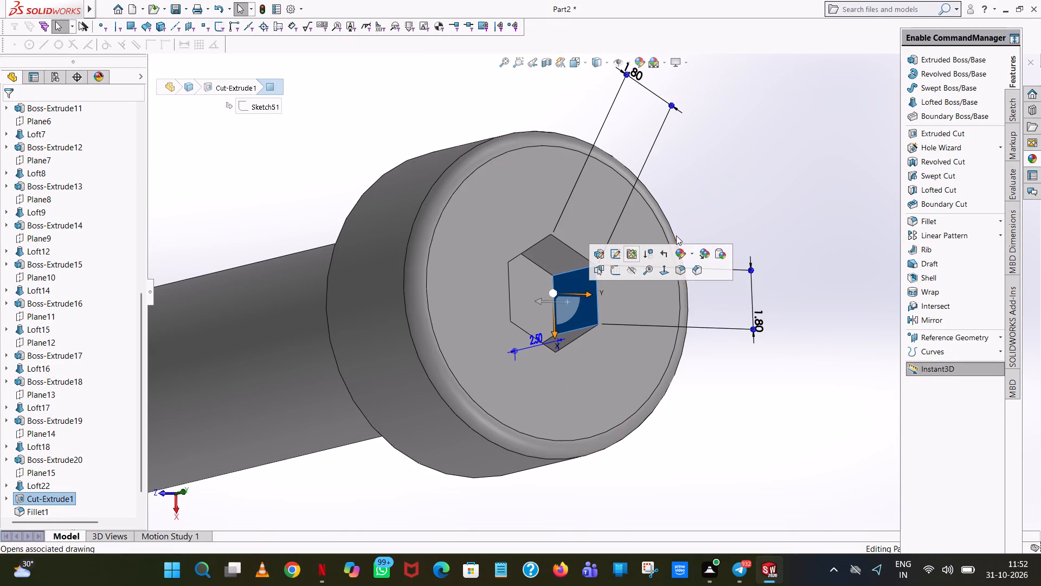
{"action": "left_click", "coordinate": [682, 250]}
{"action": "left_click", "coordinate": [697, 275]}
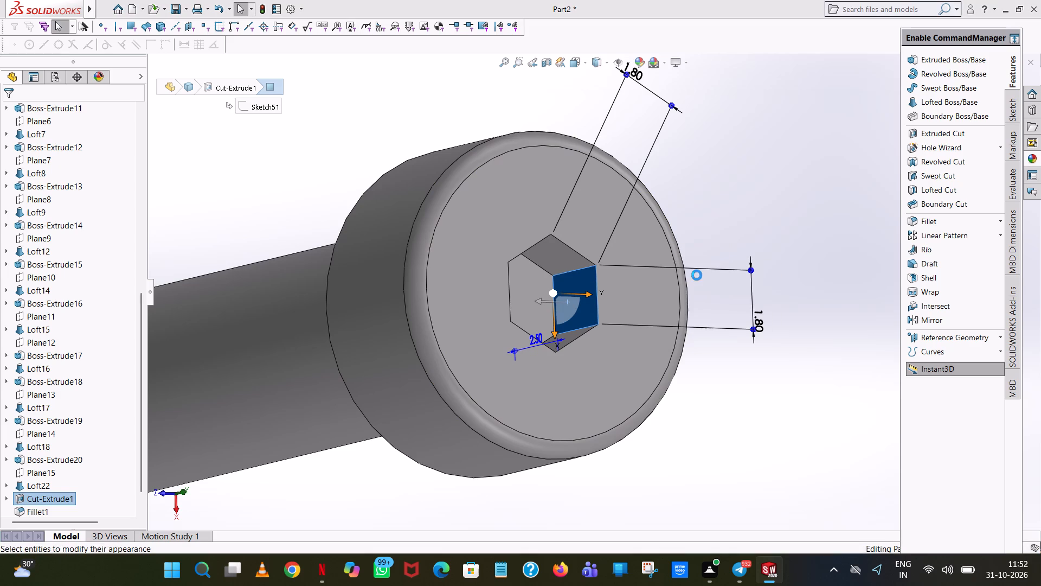
{"action": "left_click", "coordinate": [102, 365]}
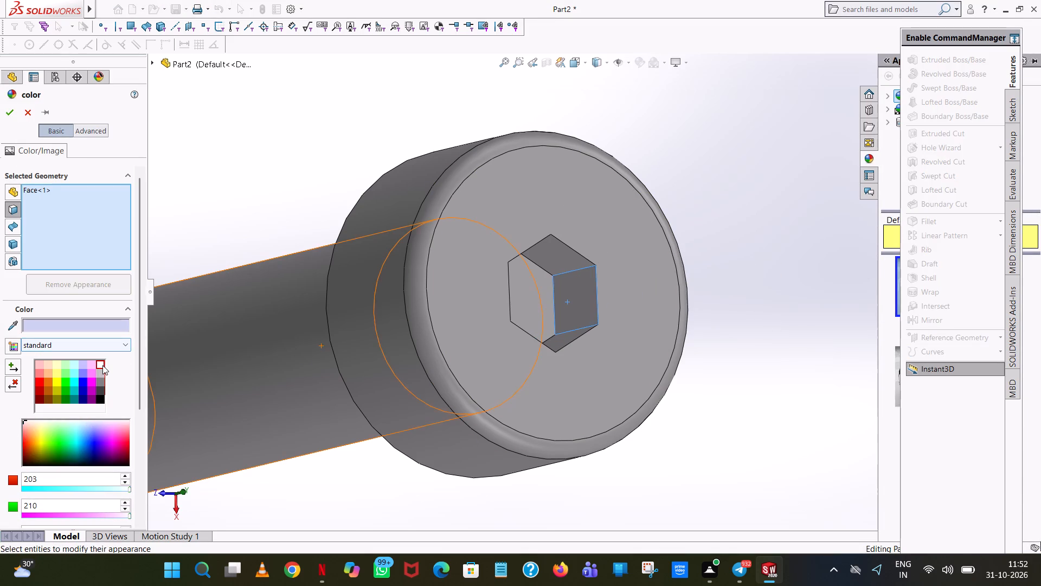
{"action": "left_click", "coordinate": [553, 262]}
{"action": "left_click", "coordinate": [566, 309]}
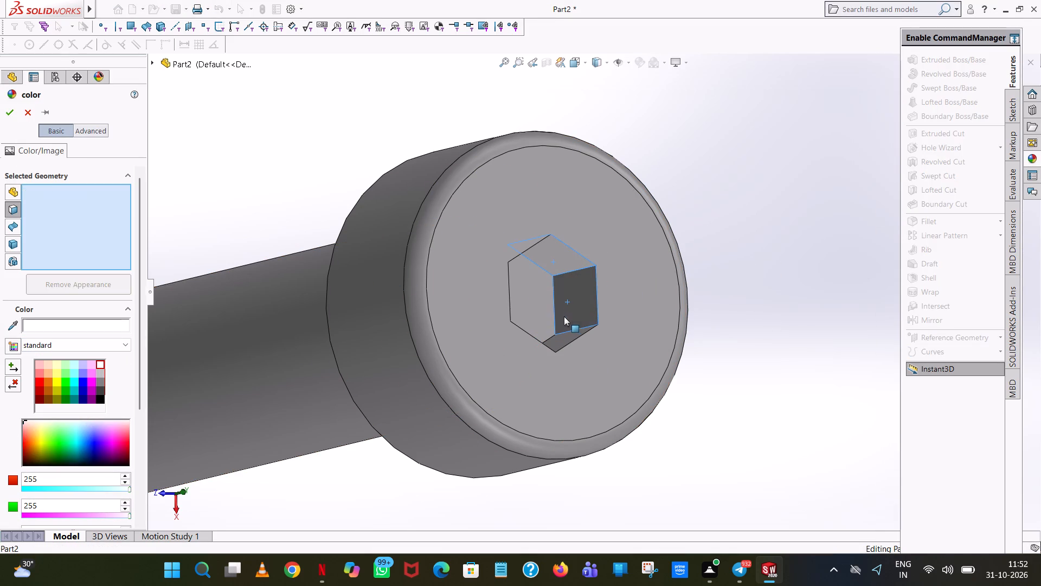
{"action": "left_click", "coordinate": [565, 315]}
{"action": "left_click", "coordinate": [537, 314]}
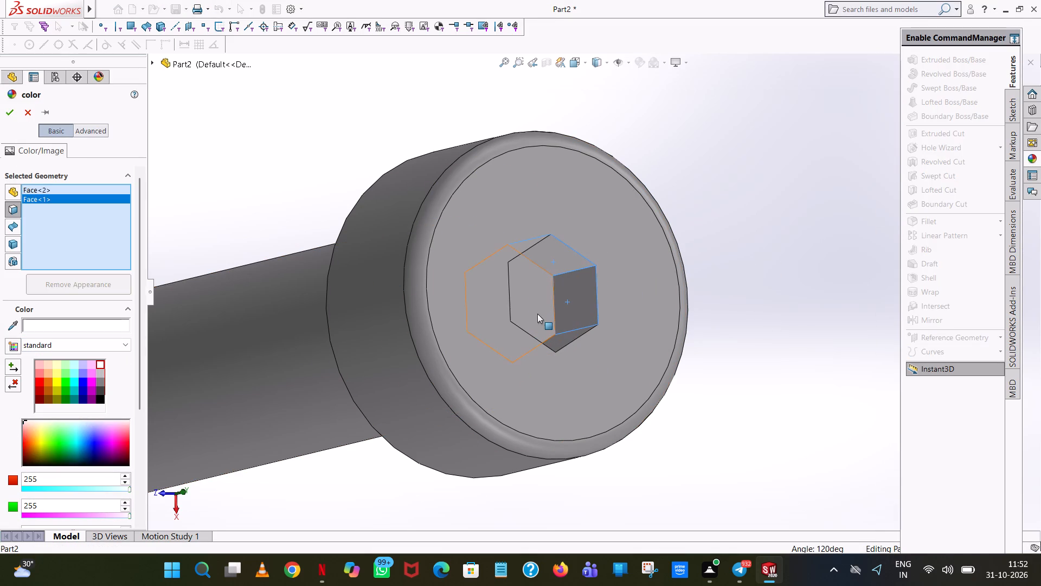
{"action": "middle_click_drag", "start_coordinate": [535, 309], "coordinate": [483, 299]}
{"action": "left_click", "coordinate": [473, 252]}
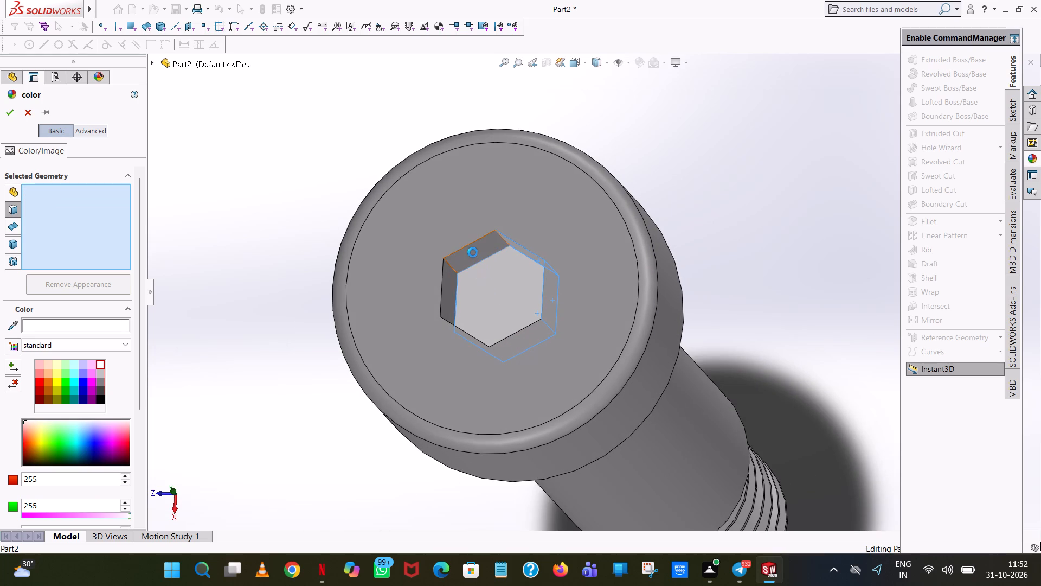
{"action": "left_click", "coordinate": [454, 285]}
{"action": "middle_click_drag", "start_coordinate": [458, 295], "coordinate": [511, 406]}
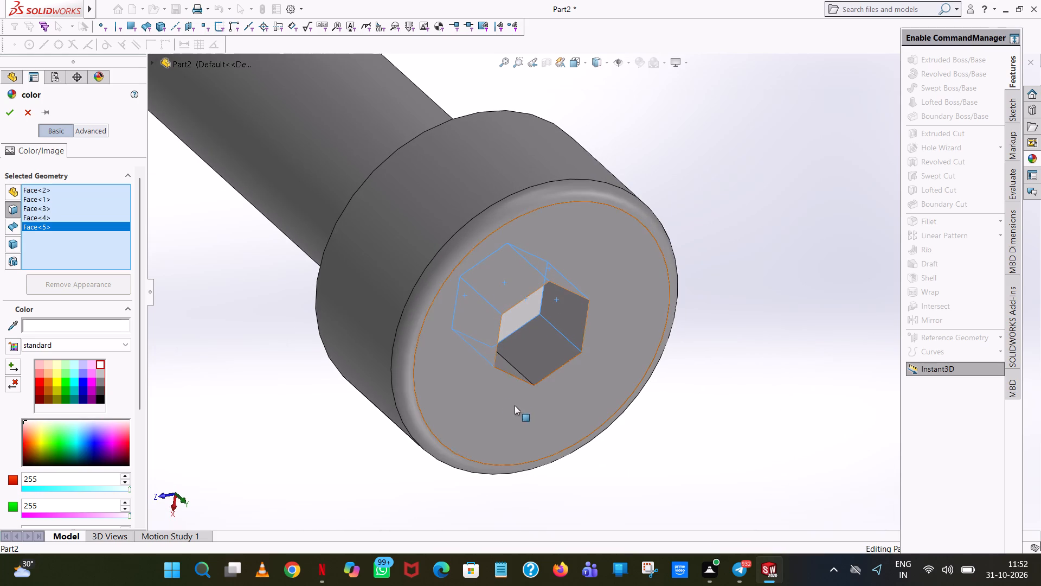
{"action": "left_click", "coordinate": [555, 346]}
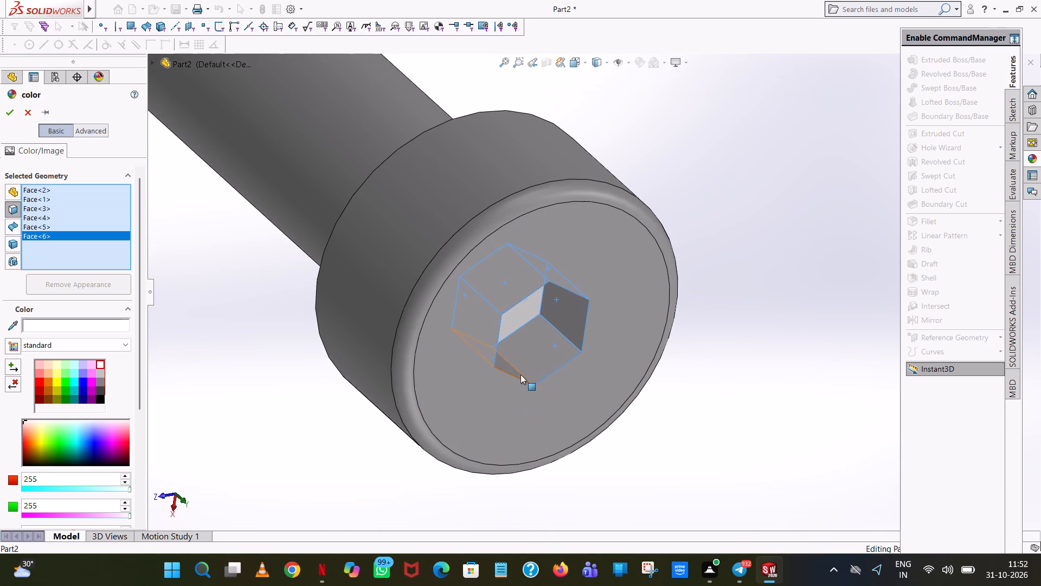
{"action": "left_click", "coordinate": [520, 374]}
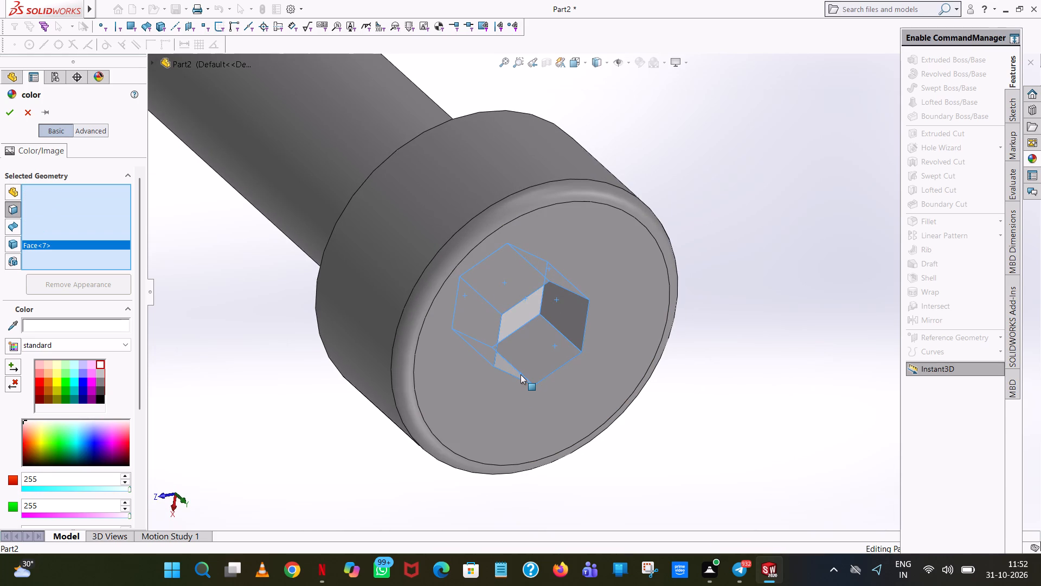
{"action": "left_click", "coordinate": [7, 116]}
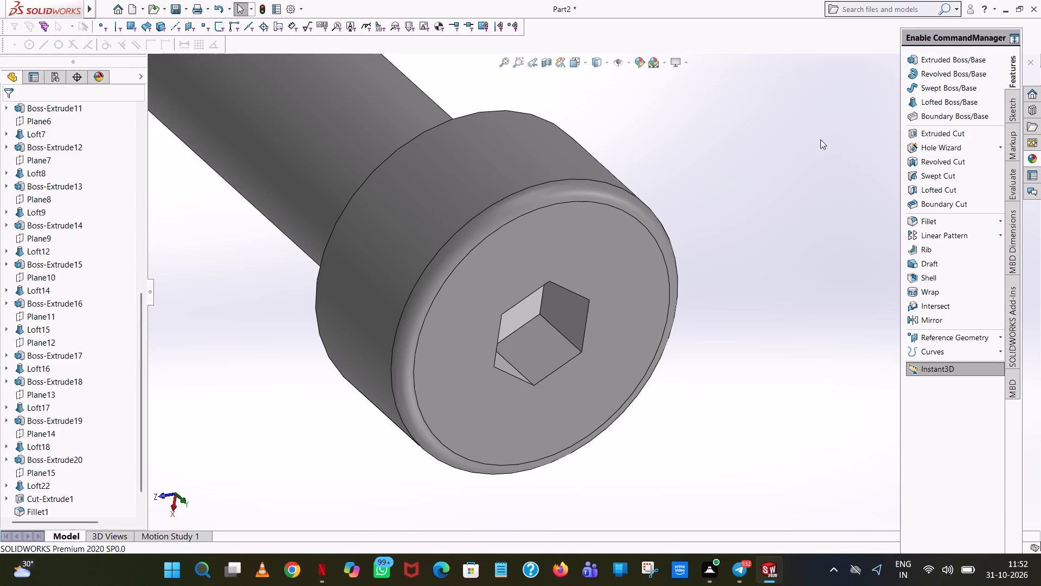
Save the part under the name screw in the elbow engine assembly folder.
{"action": "scroll", "coordinate": [736, 435], "scroll_direction": "up", "scroll_amount": 1}
{"action": "middle_click_drag", "start_coordinate": [736, 435], "coordinate": [685, 279]}
{"action": "scroll", "coordinate": [685, 281], "scroll_direction": "up", "scroll_amount": 1}
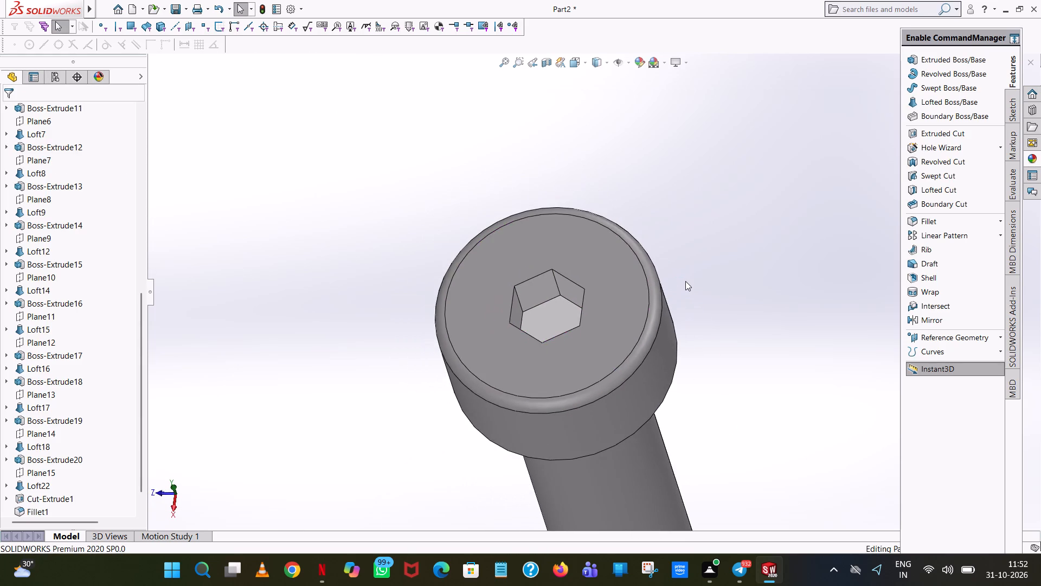
{"action": "scroll", "coordinate": [685, 281], "scroll_direction": "up", "scroll_amount": 5}
{"action": "middle_click_drag", "start_coordinate": [659, 366], "coordinate": [754, 256]}
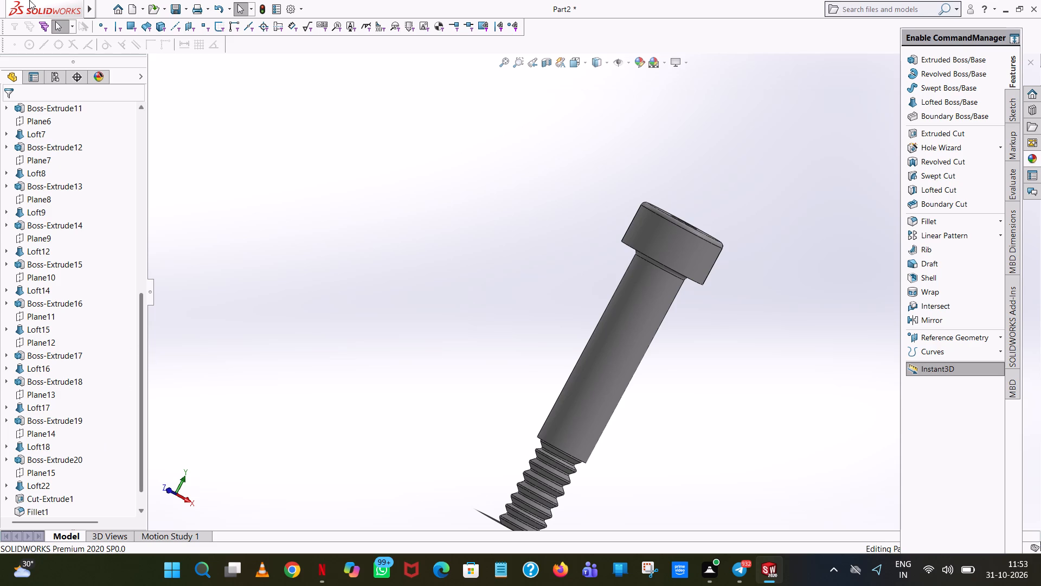
{"action": "left_click", "coordinate": [173, 2]}
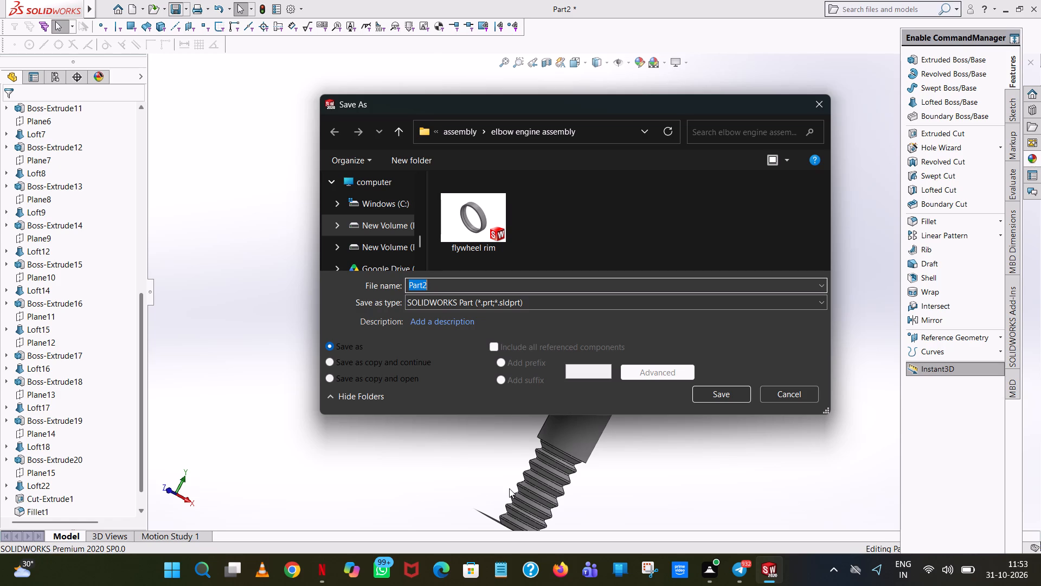
{"action": "type", "text": "screw"}
{"action": "key", "text": "Return"}
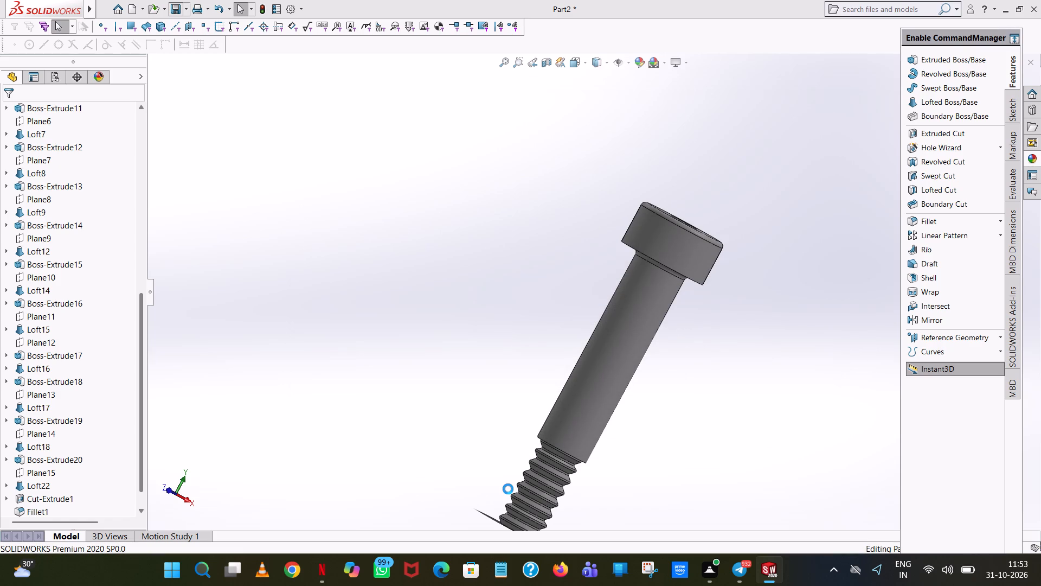
Export the part as an Adobe PDF file named screw in the elbow engine assembly folder.
{"action": "left_click", "coordinate": [183, 4]}
{"action": "left_click", "coordinate": [193, 37]}
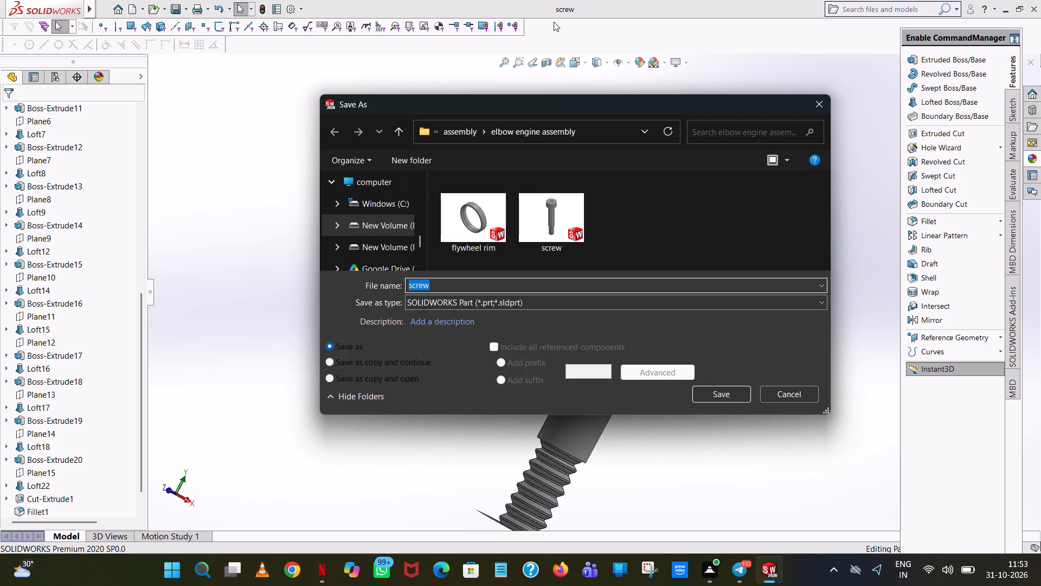
{"action": "left_click", "coordinate": [529, 306]}
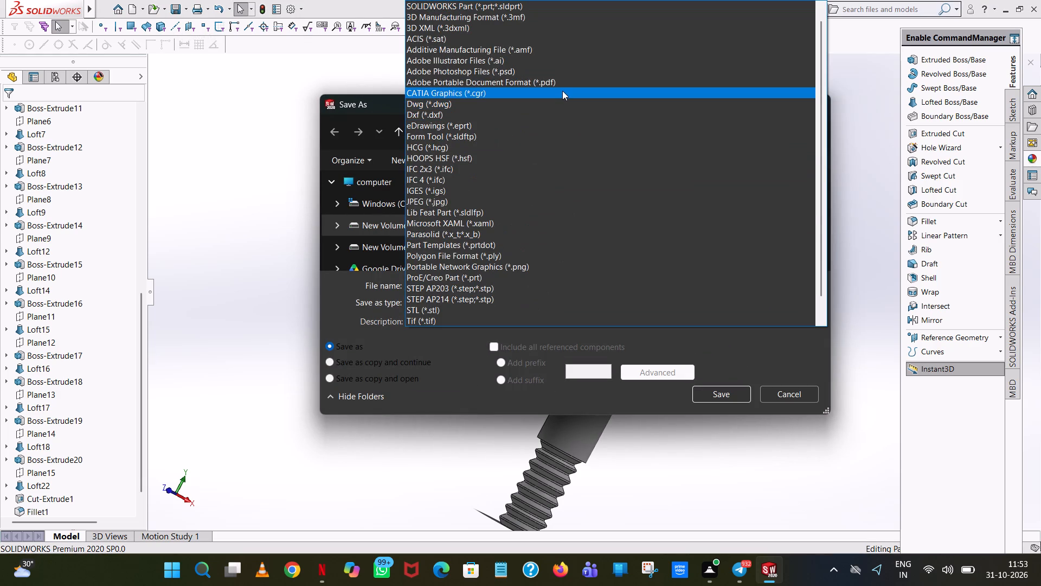
{"action": "left_click", "coordinate": [562, 87]}
{"action": "left_click", "coordinate": [736, 418]}
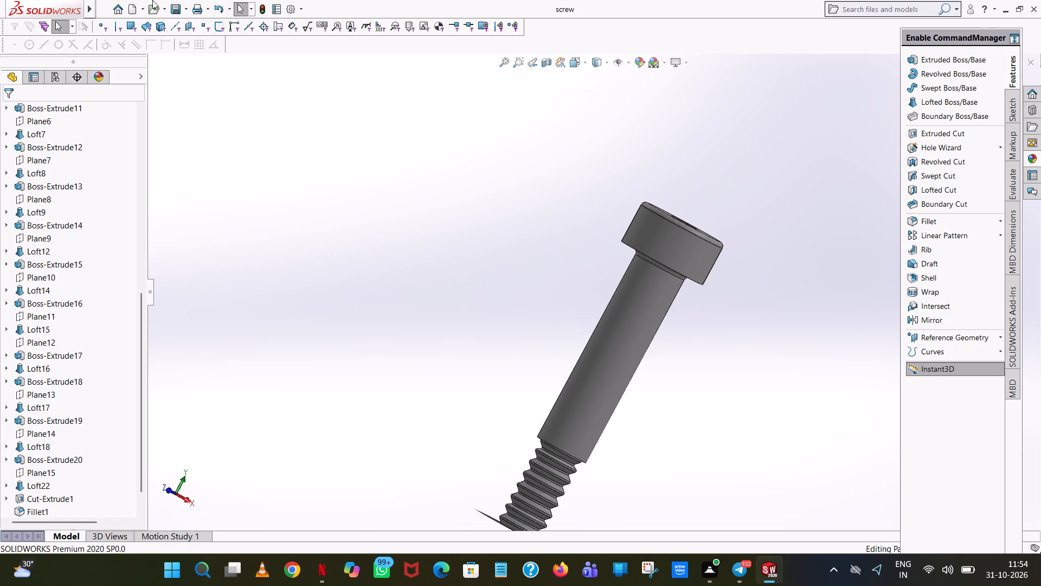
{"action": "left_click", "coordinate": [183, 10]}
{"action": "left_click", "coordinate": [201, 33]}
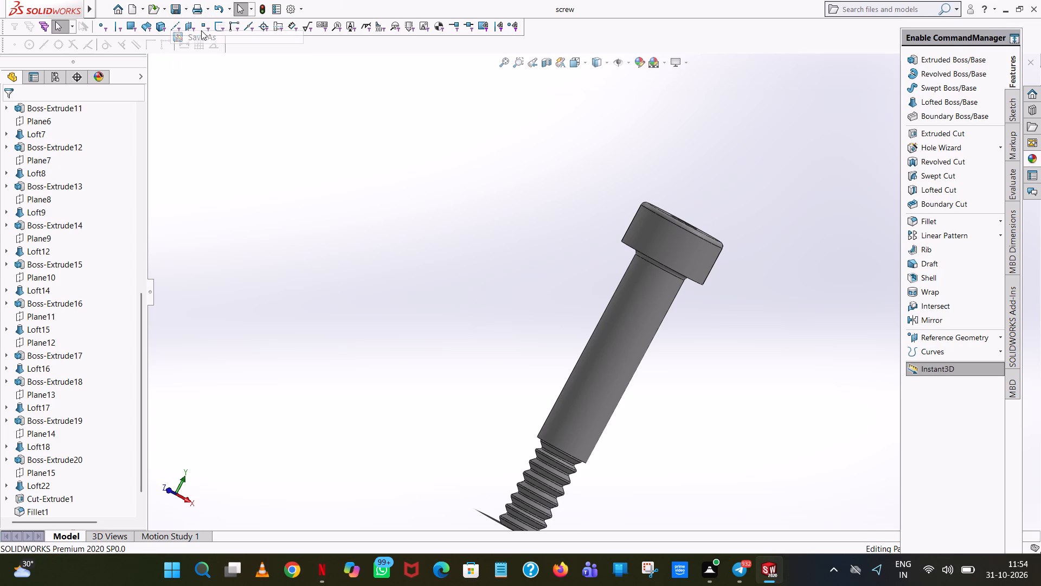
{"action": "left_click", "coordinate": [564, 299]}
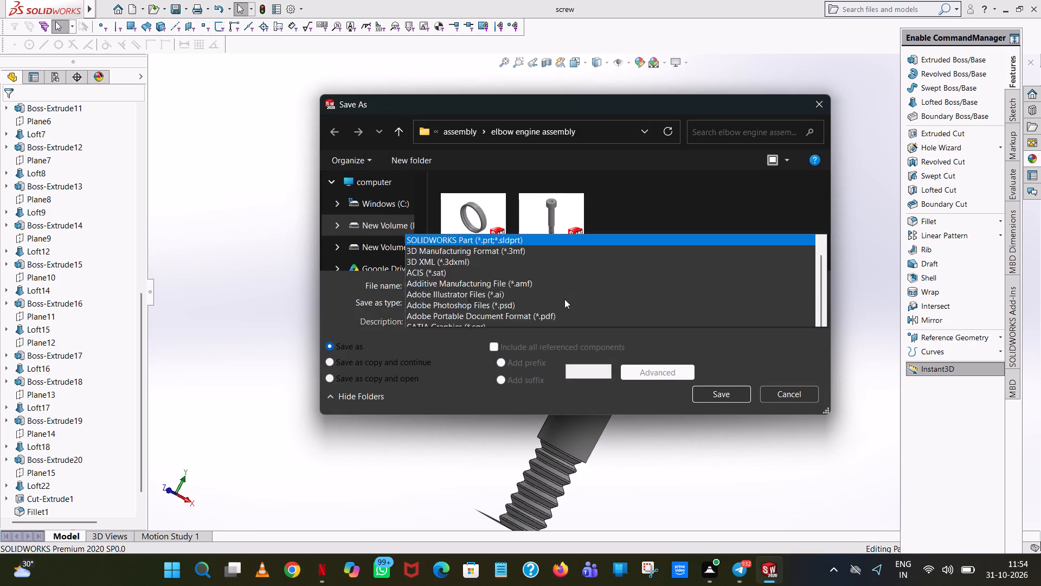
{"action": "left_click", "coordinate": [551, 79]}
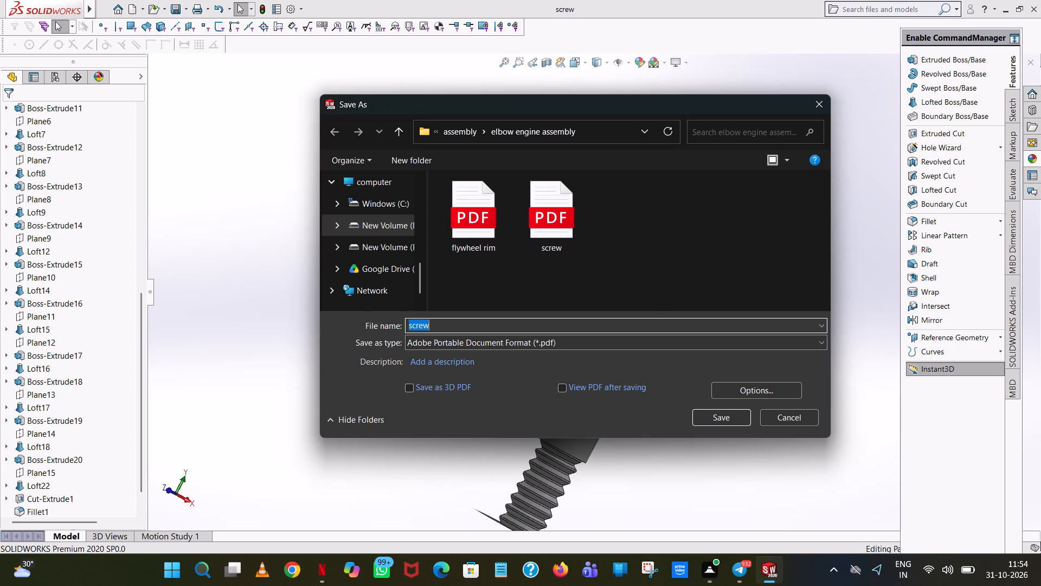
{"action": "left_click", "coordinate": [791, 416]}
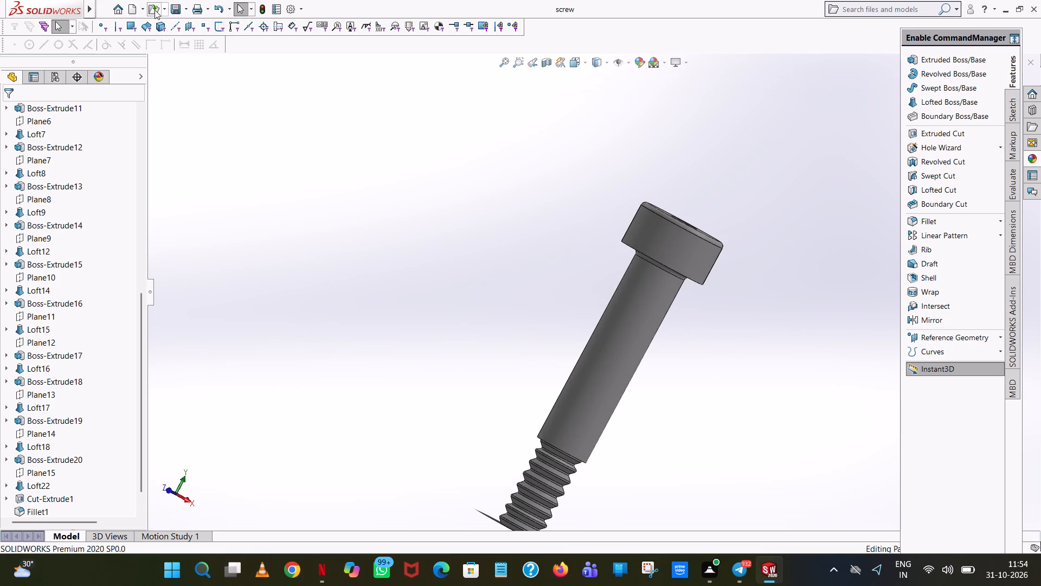
Create a new part document.
{"action": "left_click", "coordinate": [133, 15]}
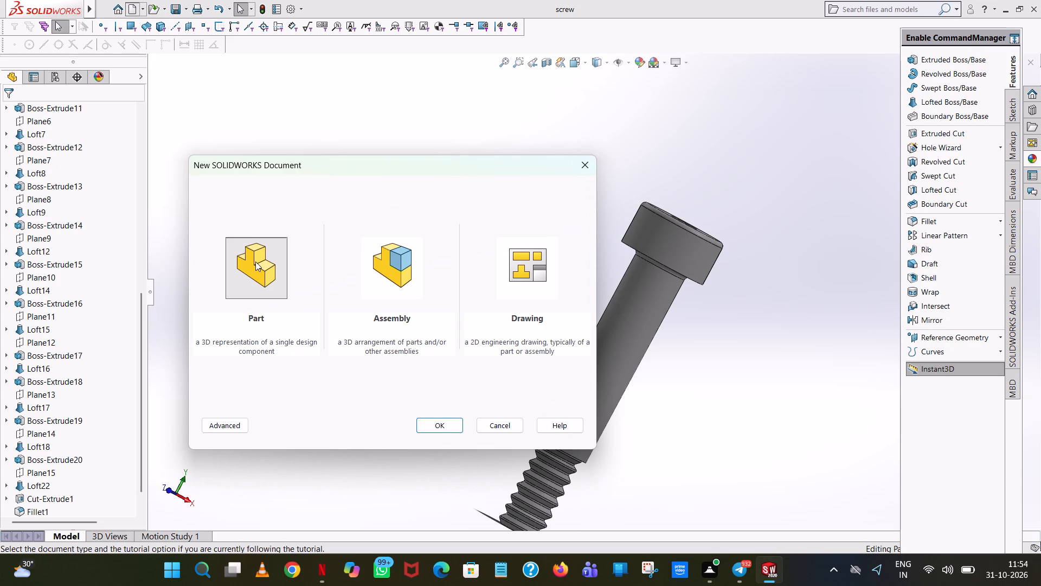
{"action": "double_click", "coordinate": [255, 262]}
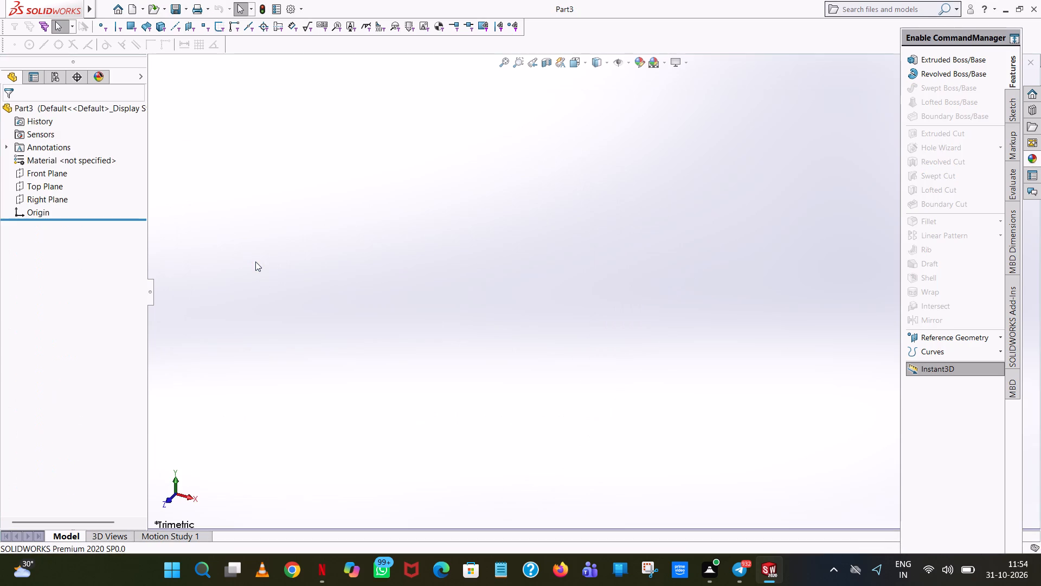
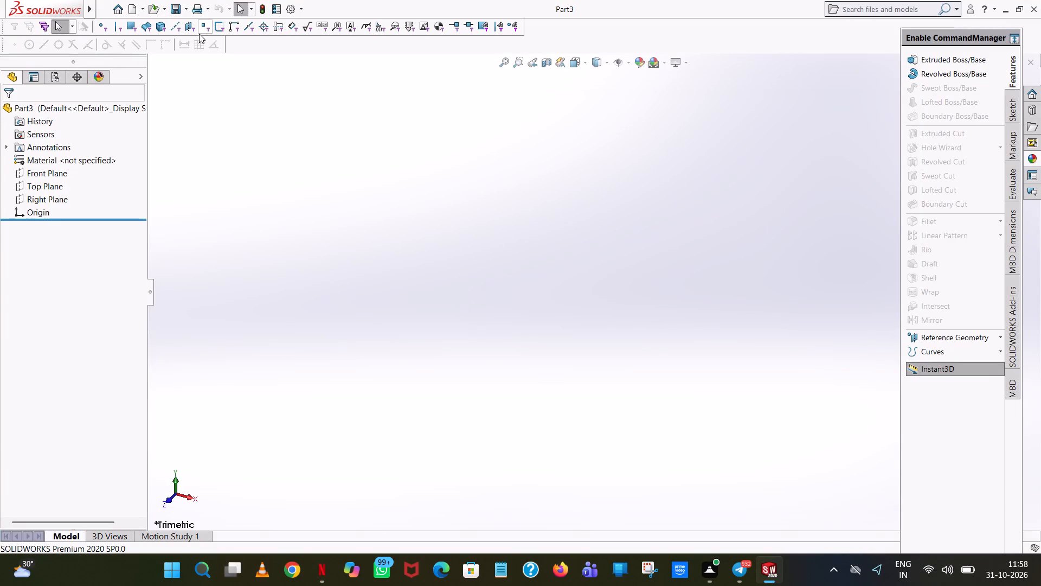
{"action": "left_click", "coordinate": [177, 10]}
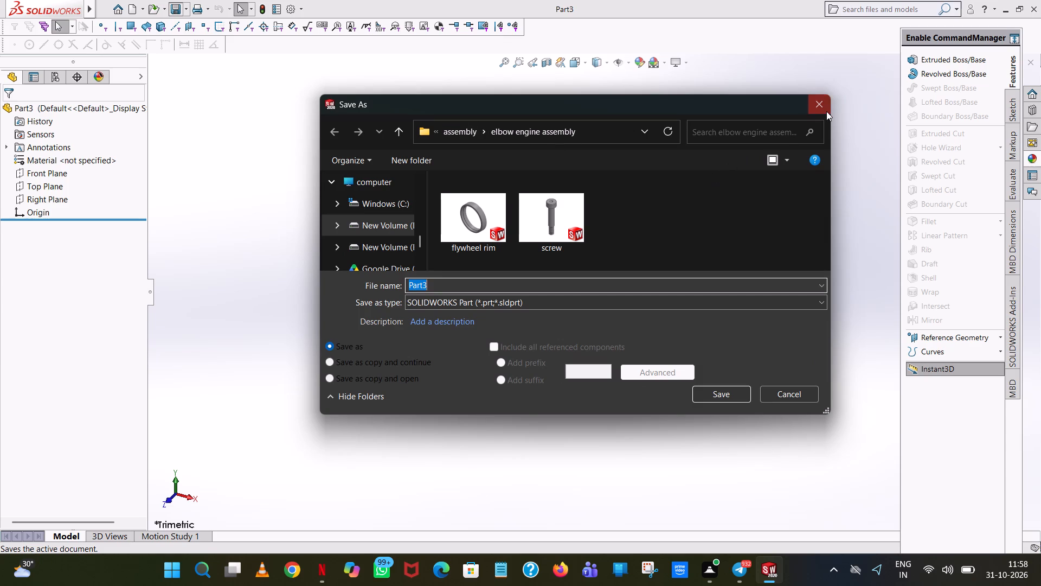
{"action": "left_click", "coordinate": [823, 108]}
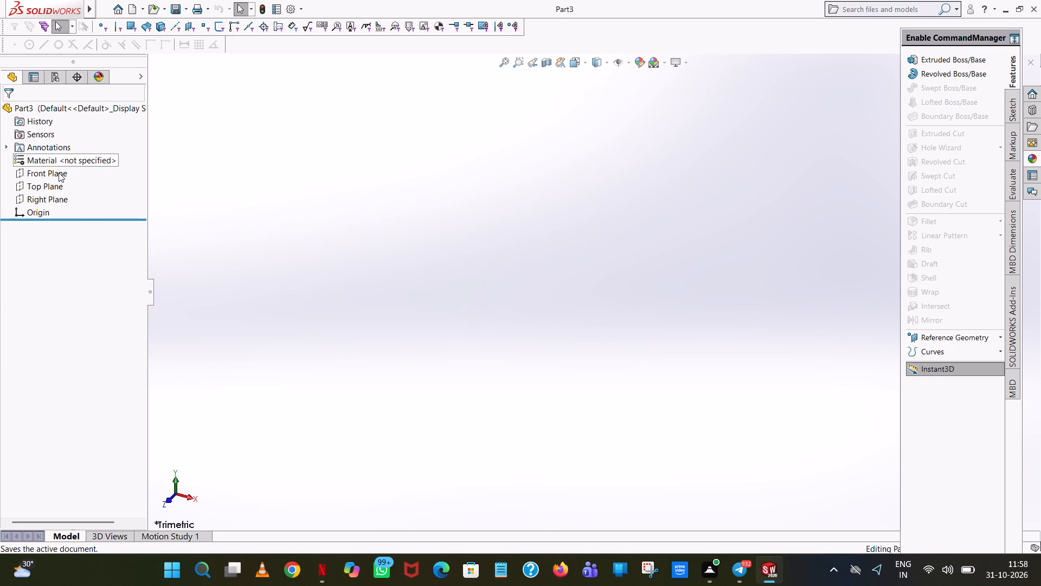
Compare the default reference planes and select the Front Plane of the new part.
{"action": "left_click", "coordinate": [59, 171]}
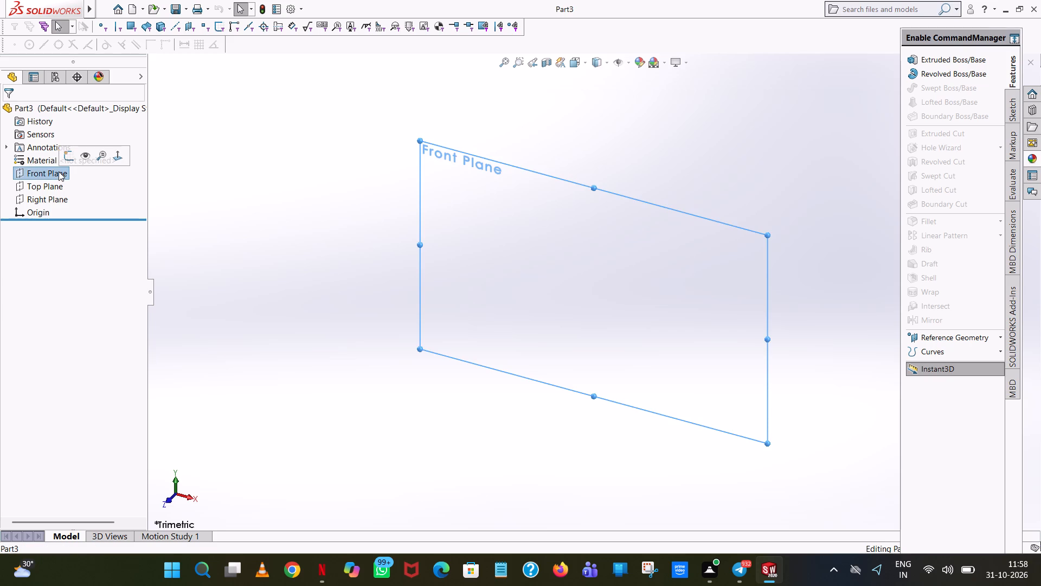
{"action": "left_click", "coordinate": [49, 182]}
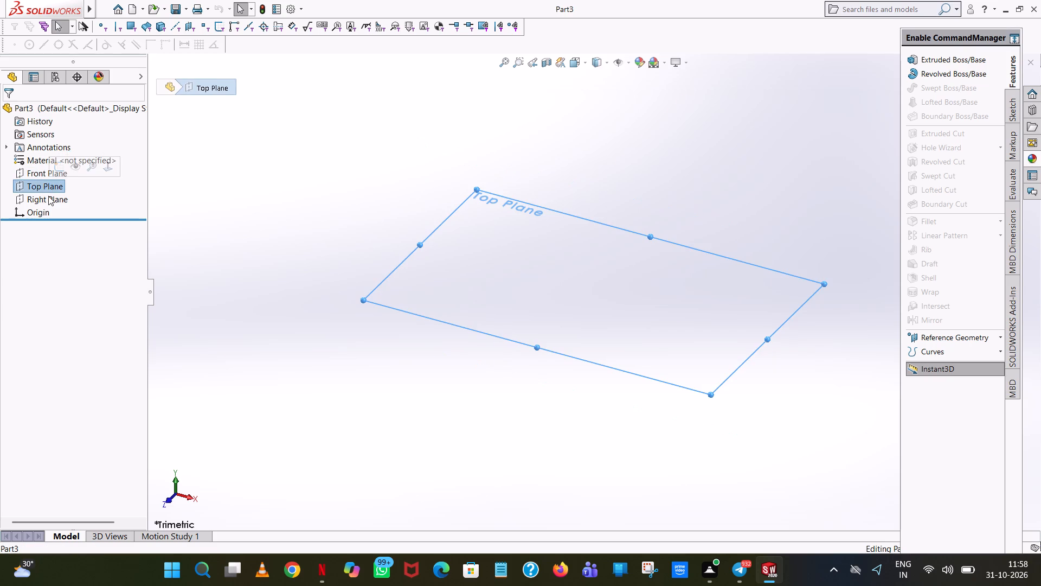
{"action": "left_click", "coordinate": [48, 199]}
{"action": "left_click", "coordinate": [47, 189]}
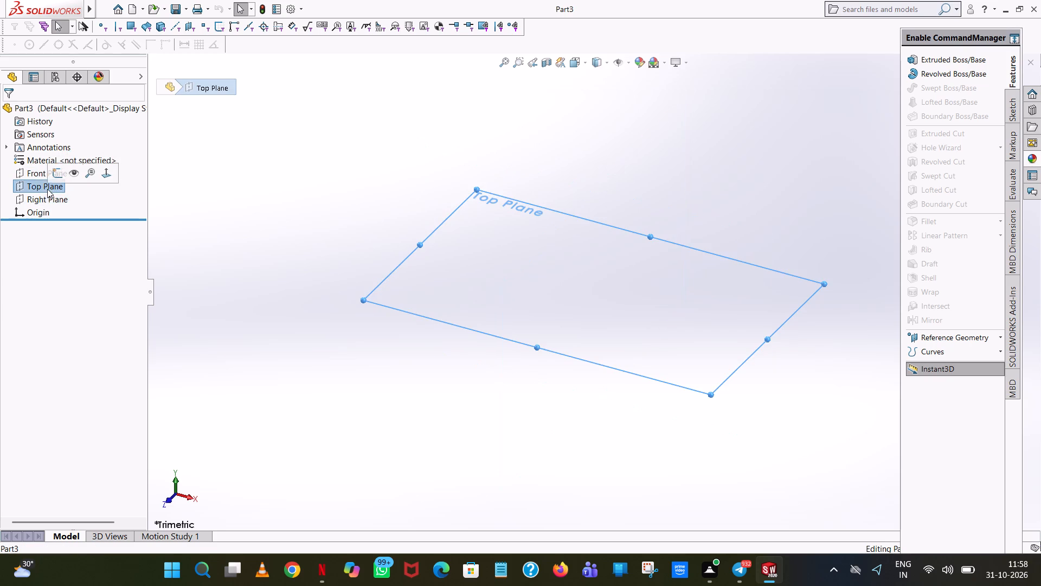
{"action": "left_click", "coordinate": [48, 166]}
{"action": "left_click", "coordinate": [44, 168]}
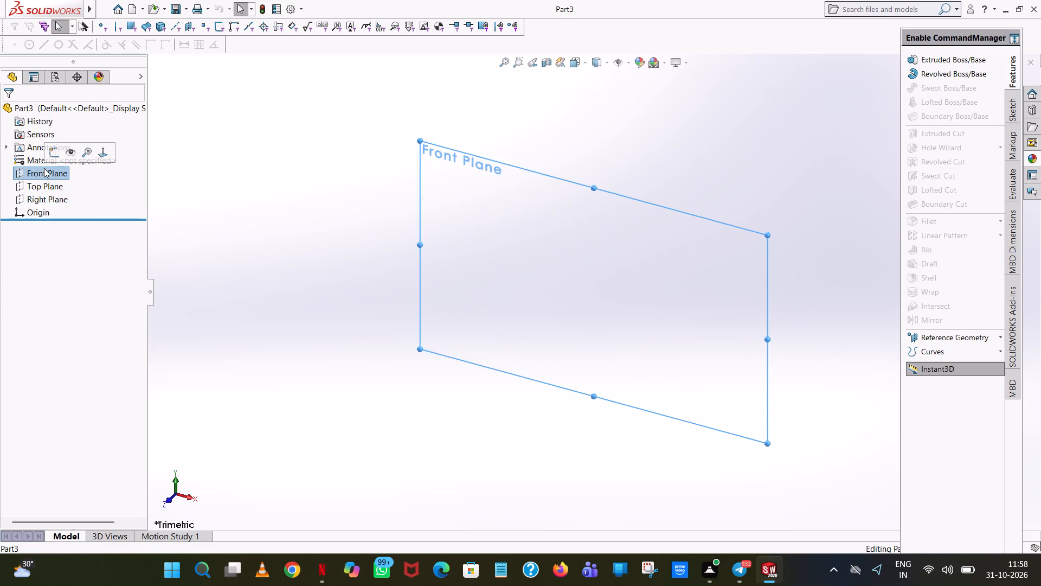
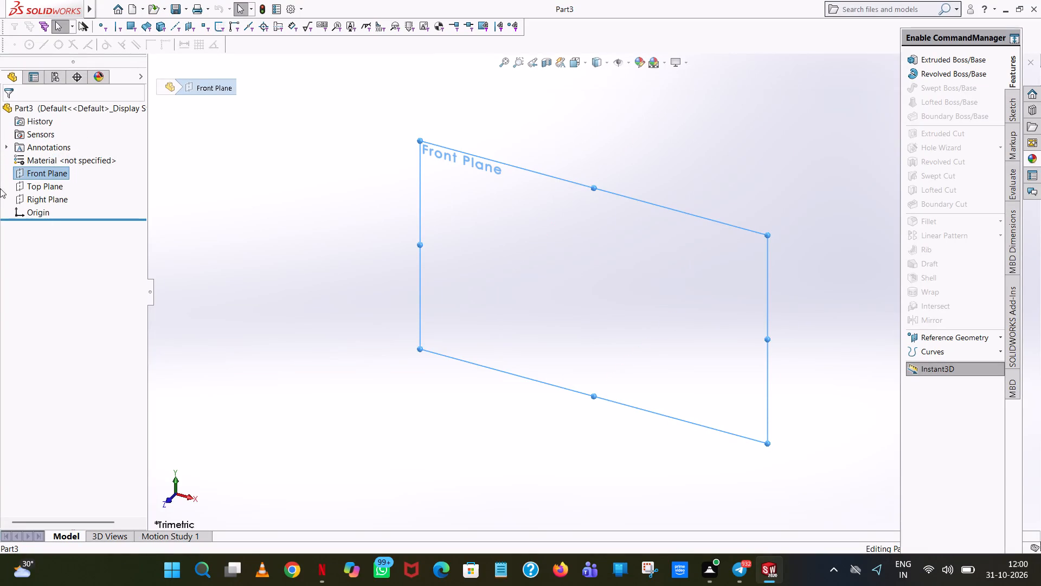
Sketch a circle of radius 15 mm centred on the origin on the Top Plane.
{"action": "left_click", "coordinate": [49, 184]}
{"action": "left_click", "coordinate": [58, 168]}
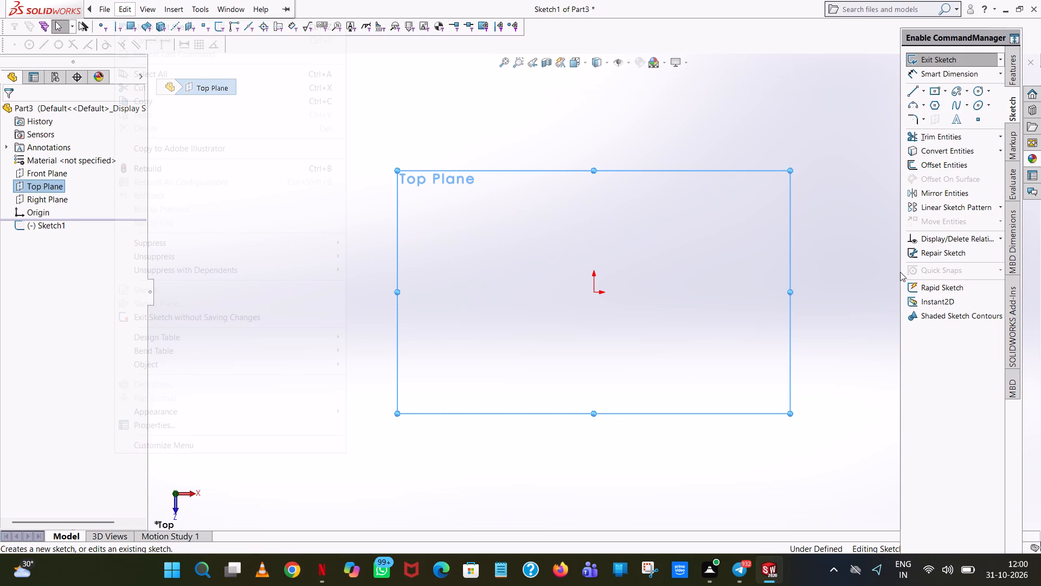
{"action": "left_click", "coordinate": [979, 88]}
{"action": "left_click", "coordinate": [596, 291]}
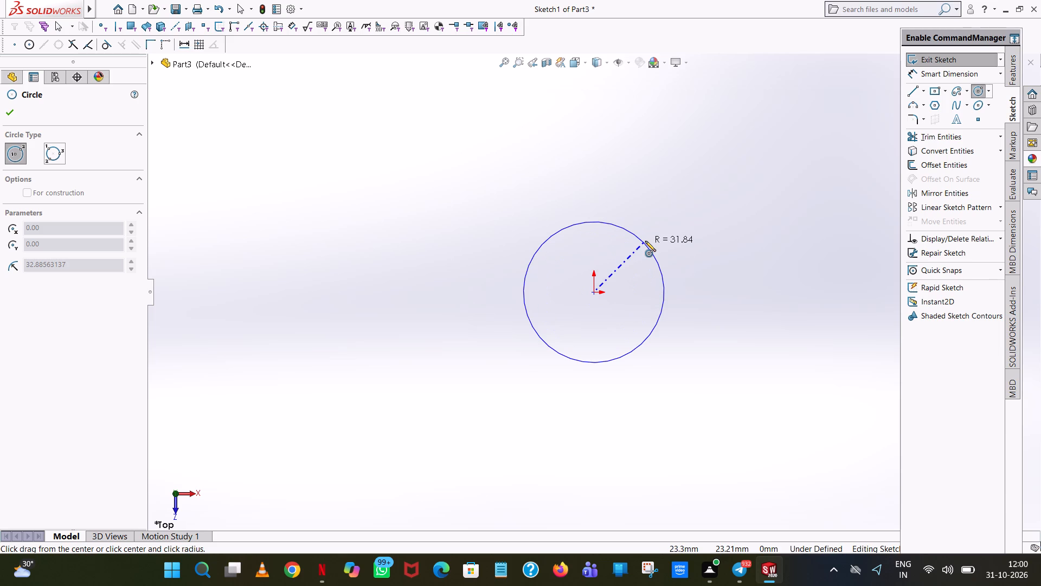
{"action": "left_click", "coordinate": [645, 241]}
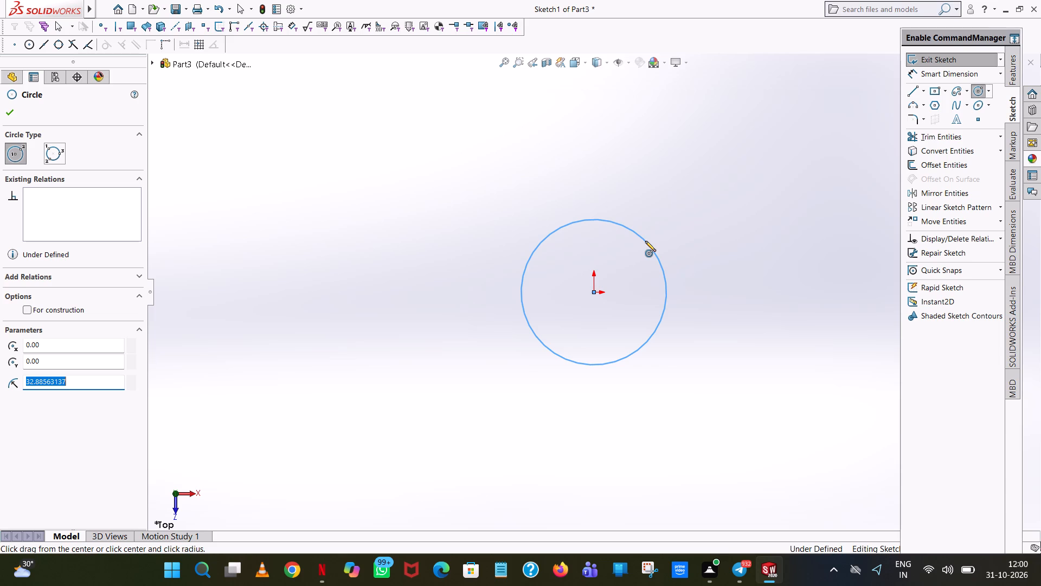
{"action": "type", "text": "15"}
{"action": "key", "text": "Return"}
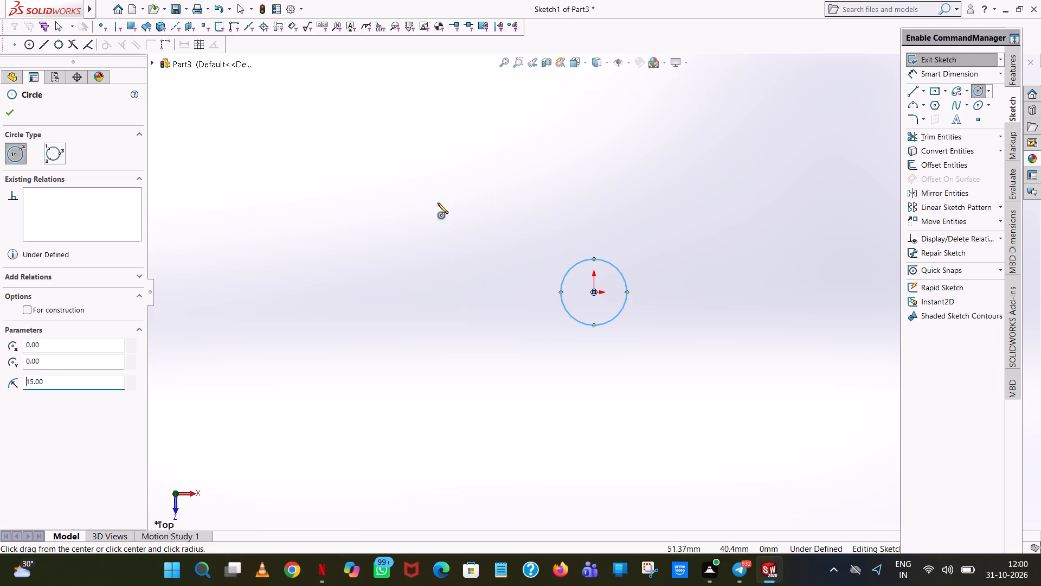
{"action": "right_click", "coordinate": [380, 203]}
{"action": "left_click", "coordinate": [429, 214]}
{"action": "left_click", "coordinate": [583, 196]}
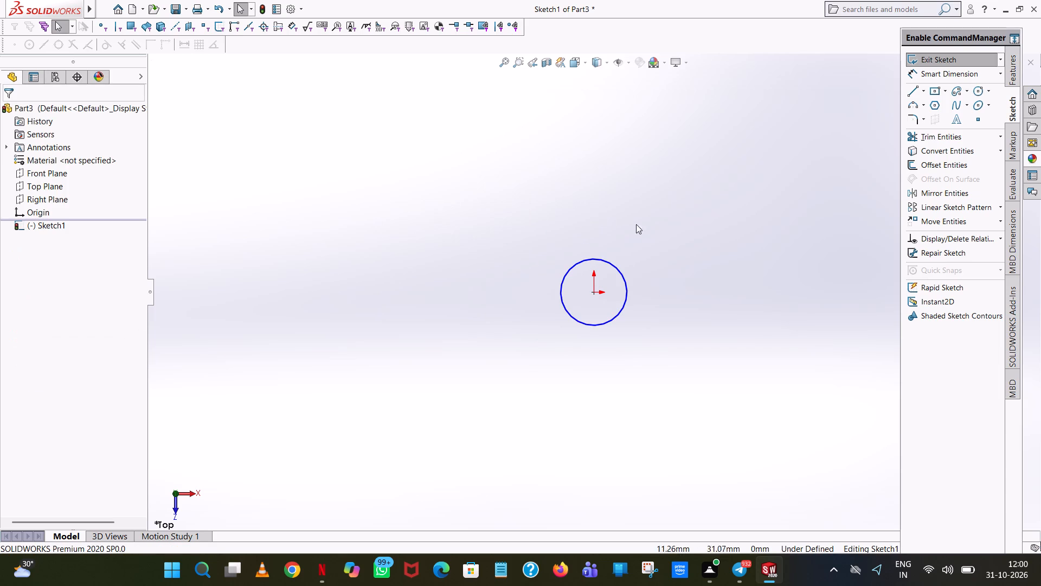
Dimension the circle's diameter at 30 mm.
{"action": "left_click", "coordinate": [950, 70]}
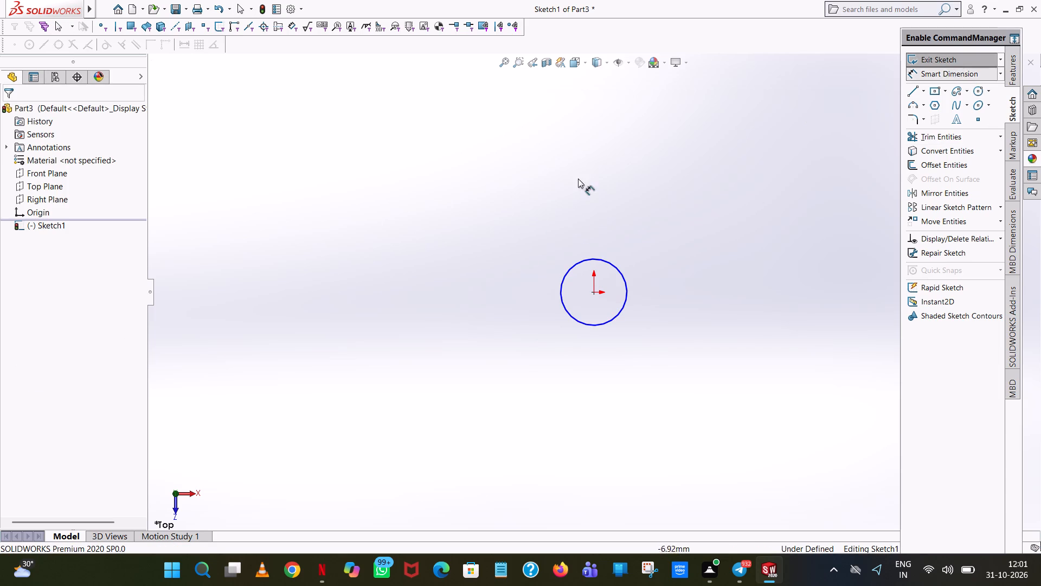
{"action": "left_click", "coordinate": [564, 281]}
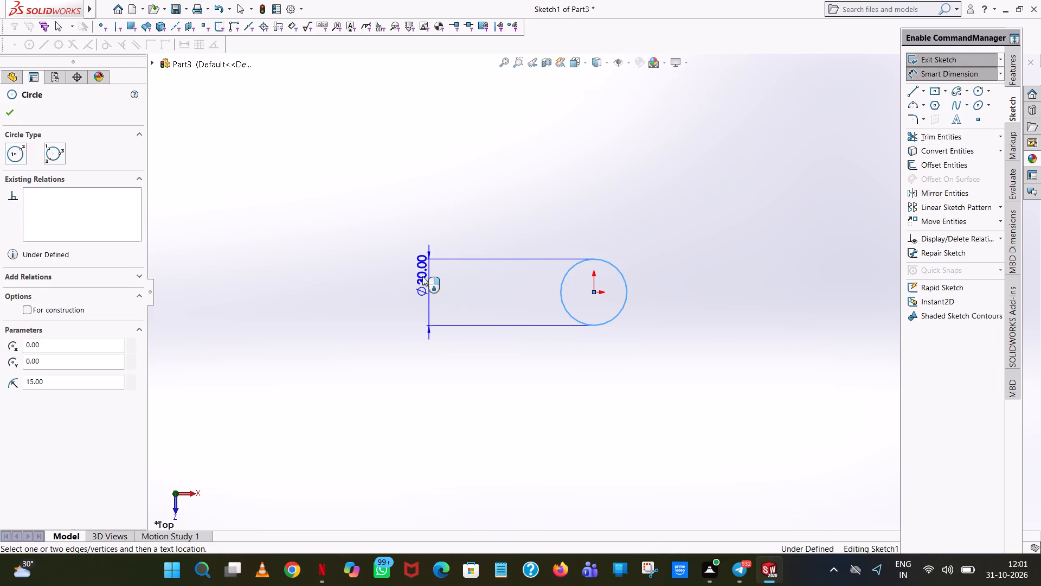
{"action": "left_click", "coordinate": [298, 276]}
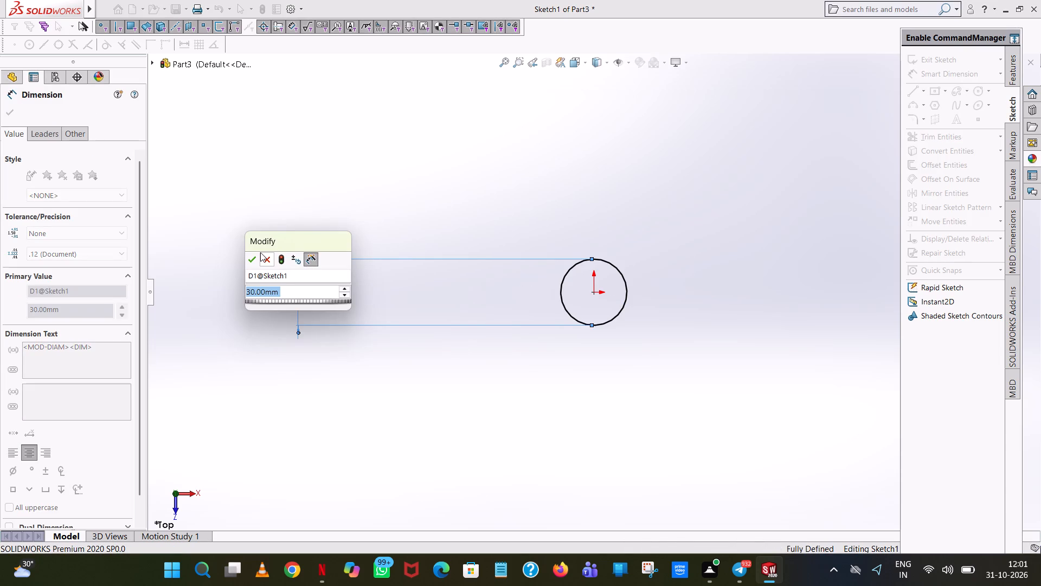
{"action": "left_click", "coordinate": [255, 255]}
{"action": "left_click", "coordinate": [427, 173]}
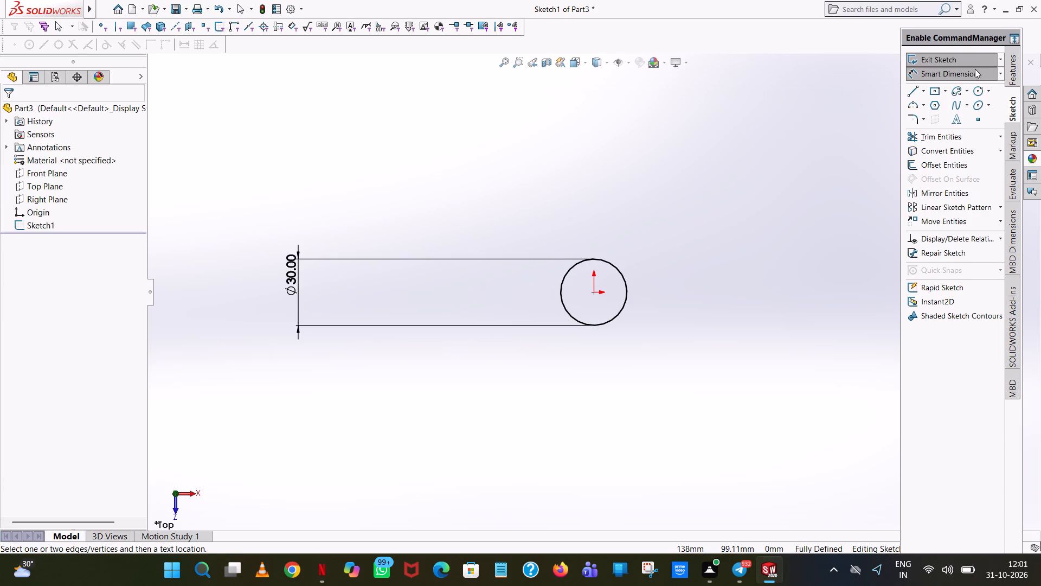
Extrude the circle as a blind boss 12 mm deep.
{"action": "left_click", "coordinate": [1012, 79]}
{"action": "left_click", "coordinate": [927, 53]}
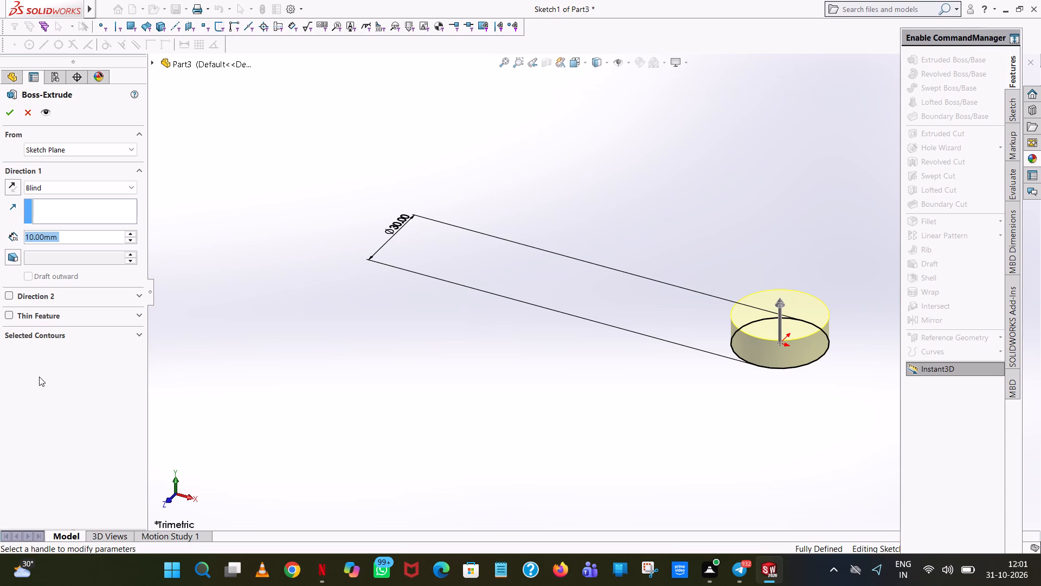
{"action": "type", "text": "12"}
{"action": "key", "text": "Return"}
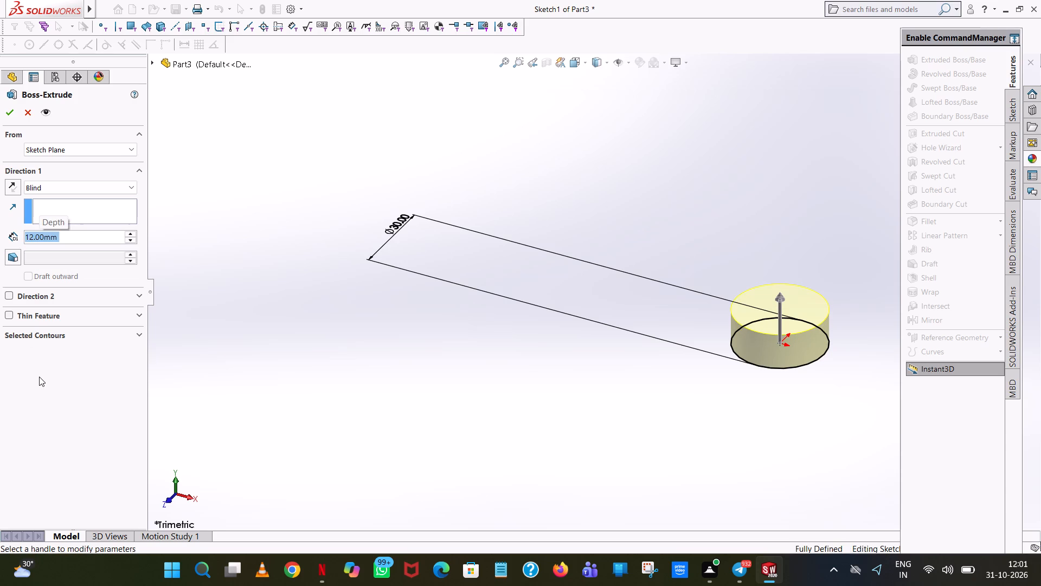
{"action": "left_click", "coordinate": [16, 114]}
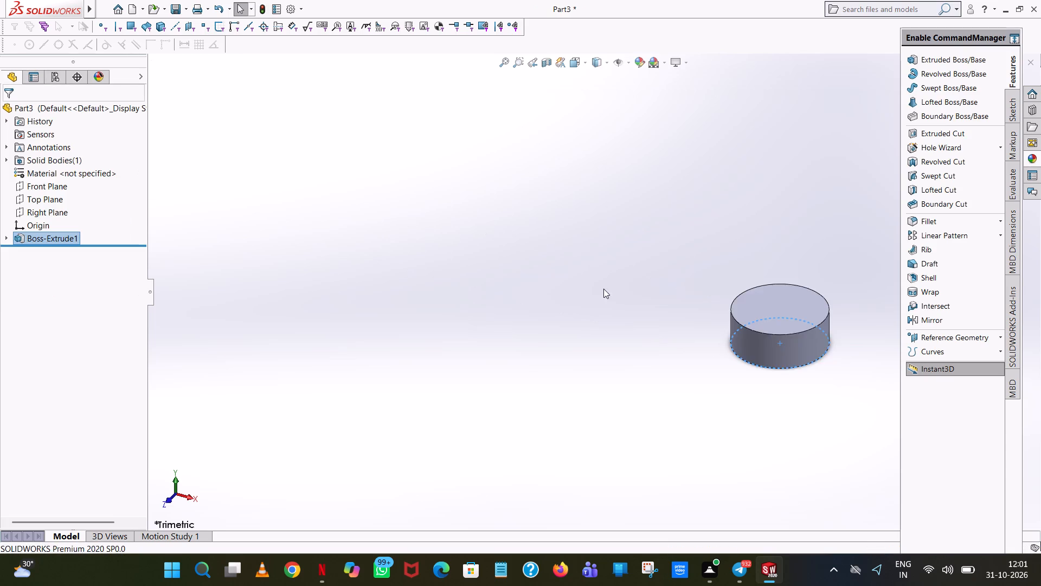
{"action": "left_click", "coordinate": [763, 425]}
Start an extrusion sketch on the cylinder's bottom face and draw a circle of radius 14 mm centred on the origin.
{"action": "middle_click_drag", "start_coordinate": [791, 397], "coordinate": [839, 286]}
{"action": "scroll", "coordinate": [791, 397], "scroll_direction": "up", "scroll_amount": 1}
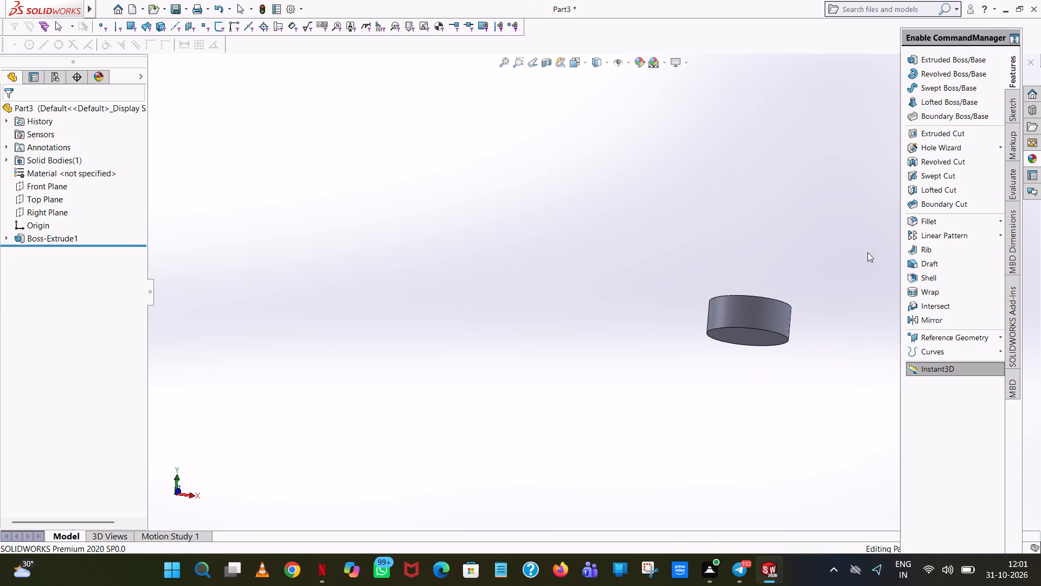
{"action": "left_click", "coordinate": [961, 63]}
{"action": "scroll", "coordinate": [704, 342], "scroll_direction": "down", "scroll_amount": 7}
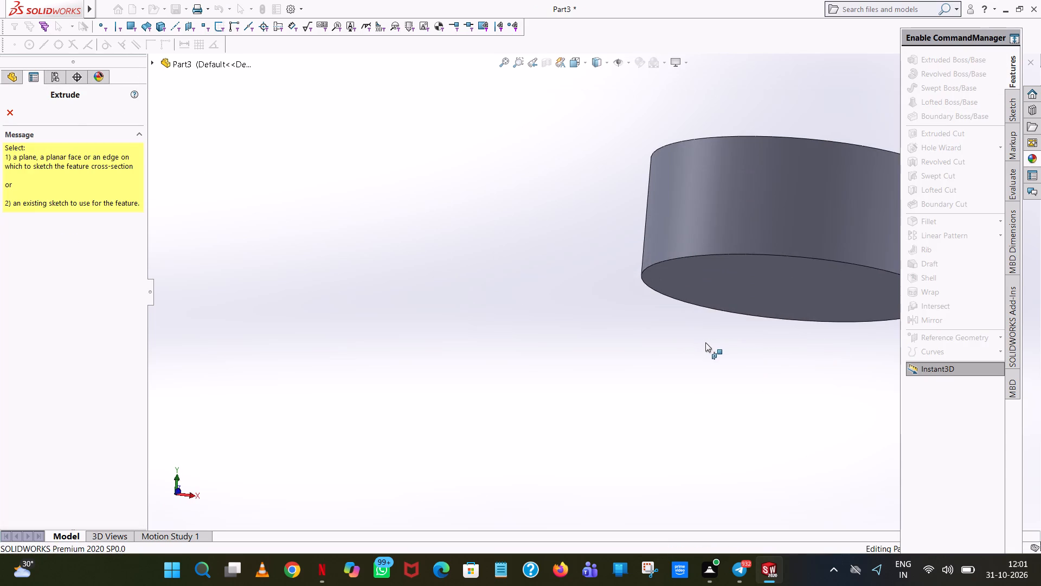
{"action": "left_click", "coordinate": [768, 272]}
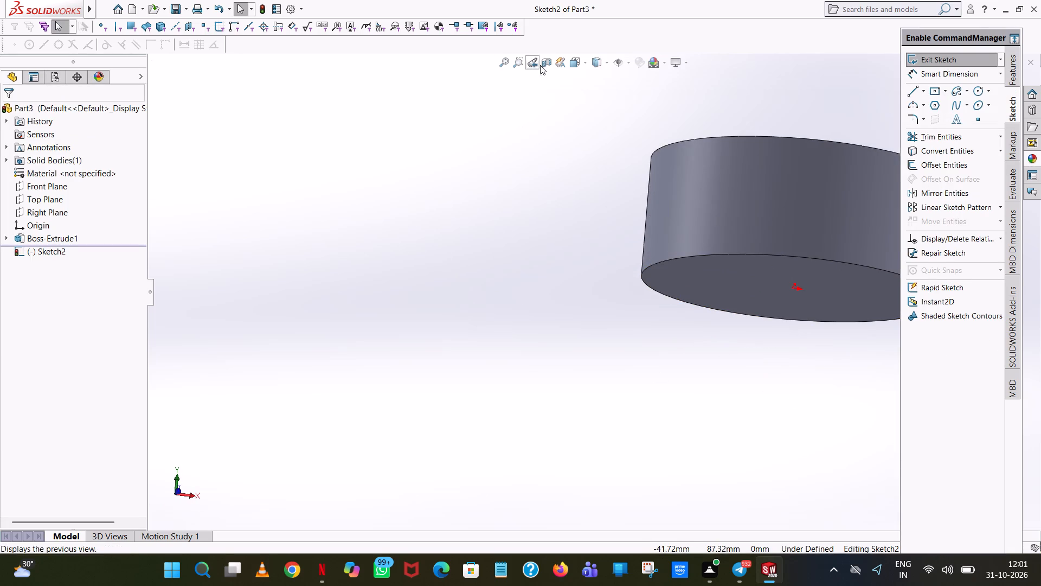
{"action": "left_click", "coordinate": [583, 64]}
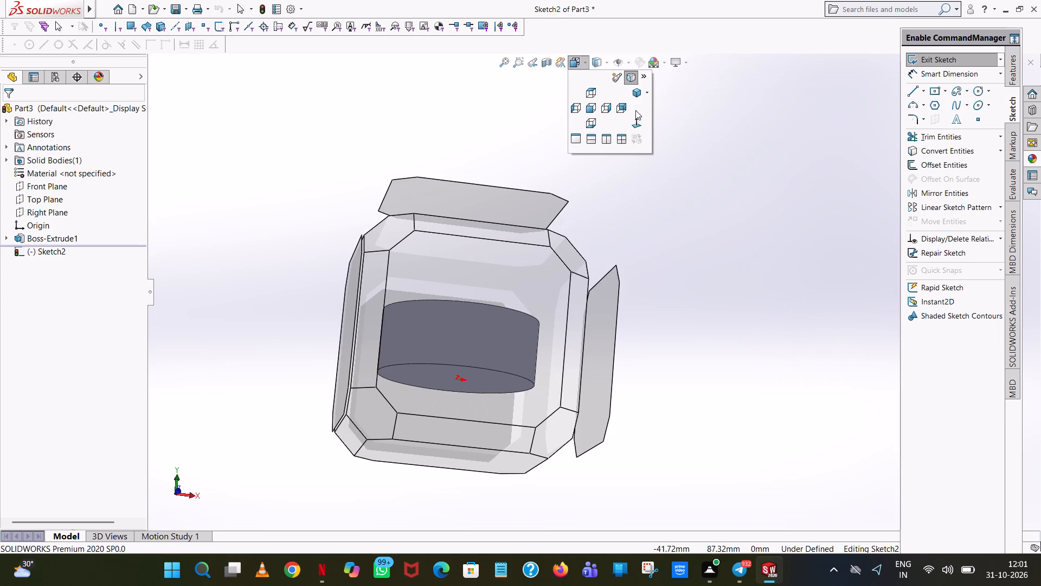
{"action": "left_click", "coordinate": [638, 130]}
{"action": "left_click", "coordinate": [981, 88]}
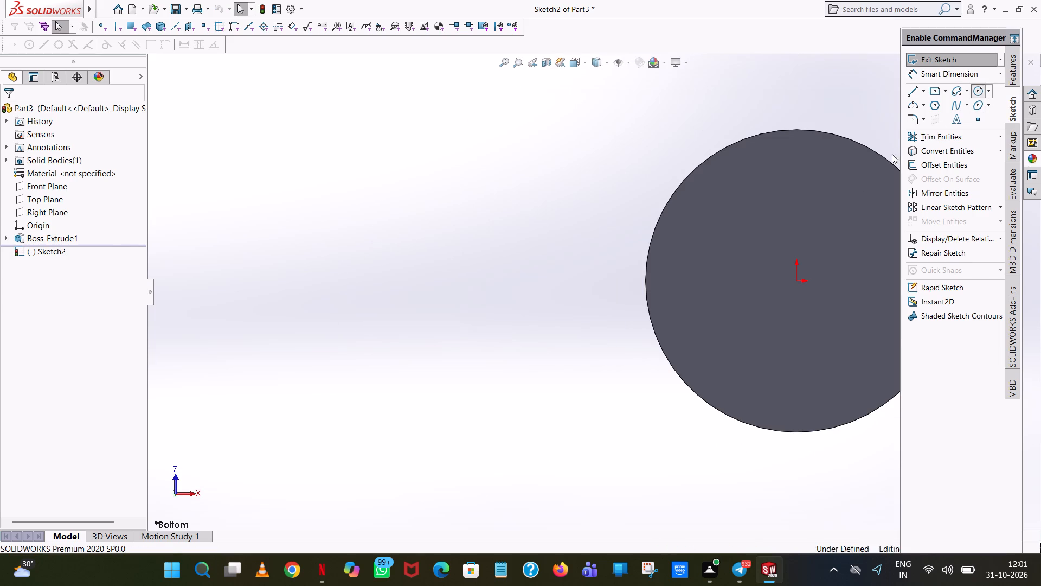
{"action": "scroll", "coordinate": [786, 251], "scroll_direction": "up", "scroll_amount": 2}
{"action": "scroll", "coordinate": [721, 302], "scroll_direction": "down", "scroll_amount": 4}
{"action": "scroll", "coordinate": [779, 243], "scroll_direction": "up", "scroll_amount": 3}
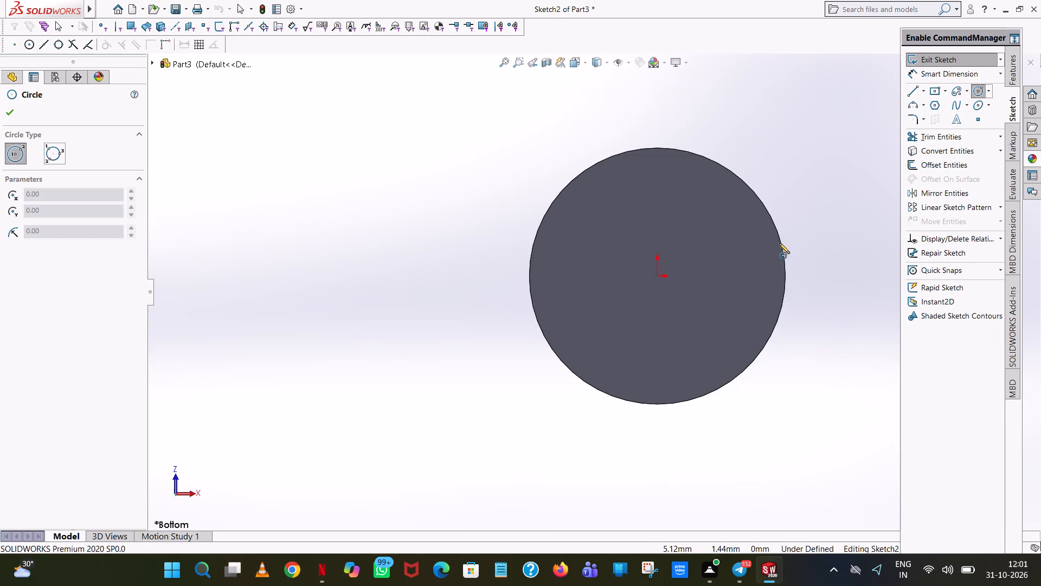
{"action": "scroll", "coordinate": [769, 244], "scroll_direction": "down", "scroll_amount": 1}
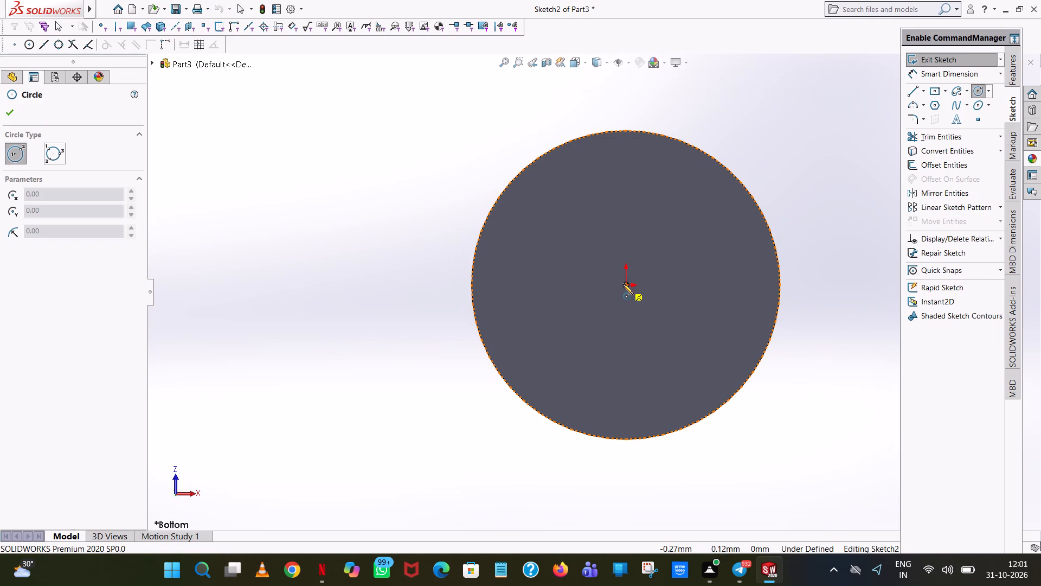
{"action": "left_click", "coordinate": [625, 285]}
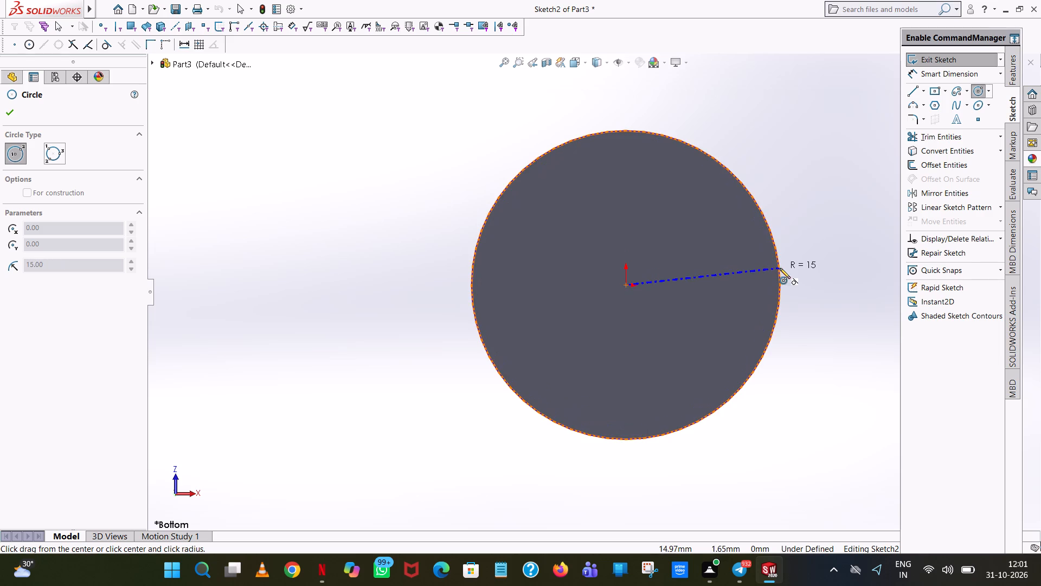
{"action": "left_click", "coordinate": [762, 271]}
{"action": "type", "text": "28/2"}
{"action": "key", "text": "Return"}
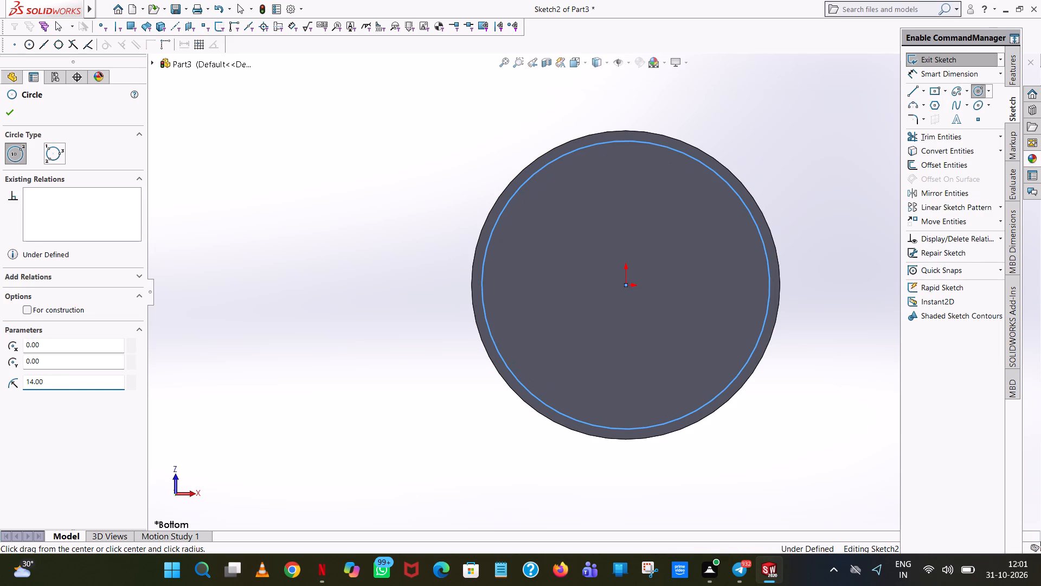
{"action": "right_click", "coordinate": [762, 271]}
{"action": "left_click", "coordinate": [807, 283]}
{"action": "left_click", "coordinate": [801, 160]}
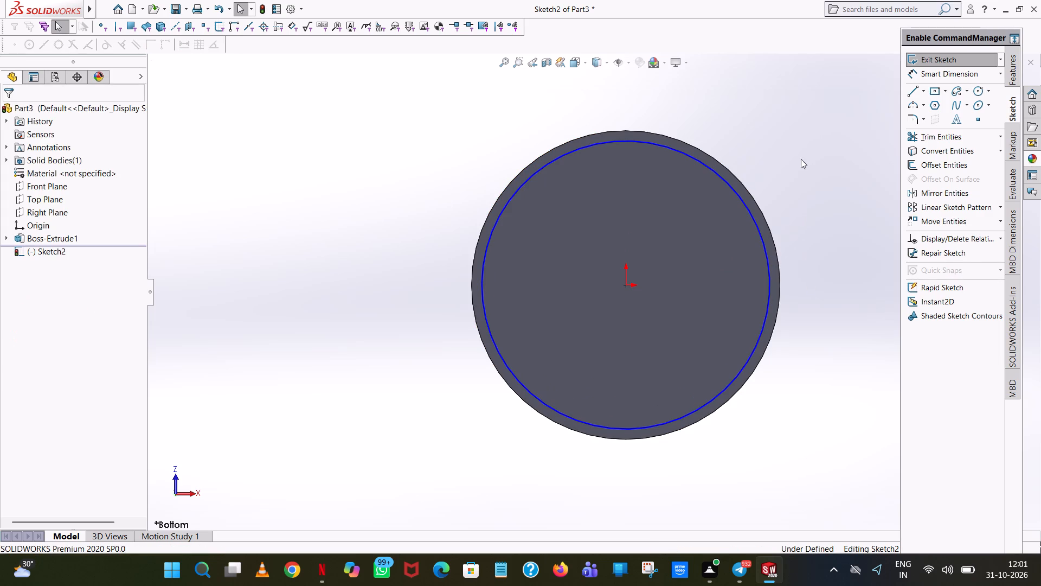
Dimension the bottom-face circle's diameter at 28 mm.
{"action": "left_click", "coordinate": [953, 73]}
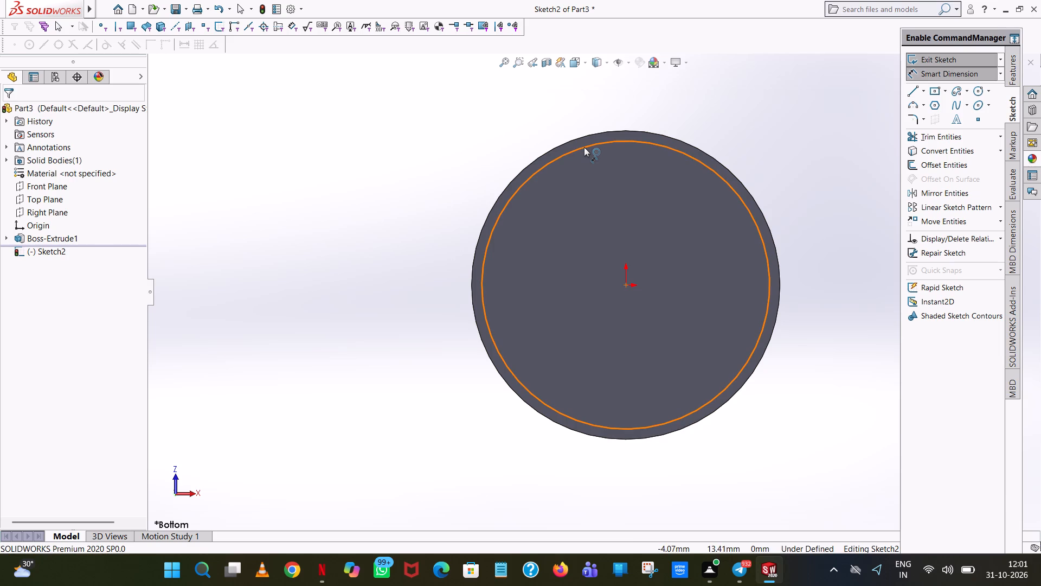
{"action": "left_click", "coordinate": [584, 147]}
{"action": "left_click", "coordinate": [330, 175]}
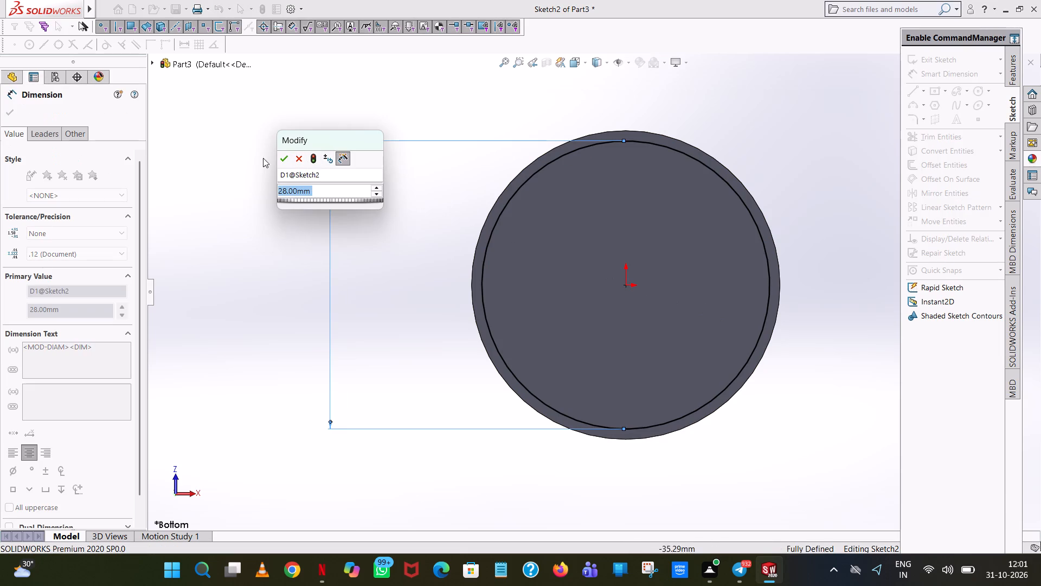
{"action": "left_click", "coordinate": [289, 155]}
{"action": "left_click", "coordinate": [454, 71]}
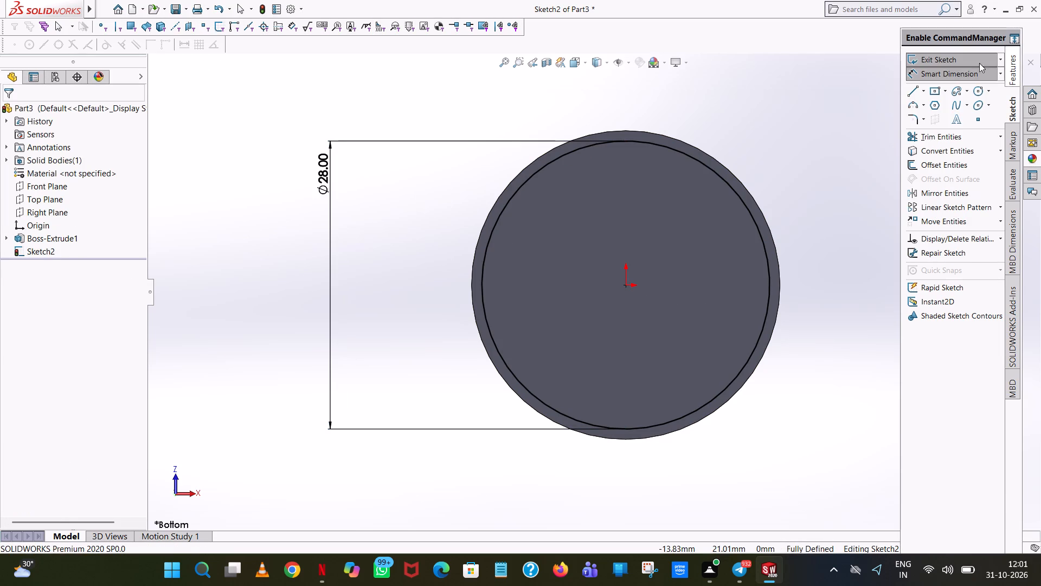
Extrude the 28 mm circle 18 mm downward from the bottom face, merged with the existing cylinder.
{"action": "left_click", "coordinate": [1014, 68]}
{"action": "left_click", "coordinate": [956, 61]}
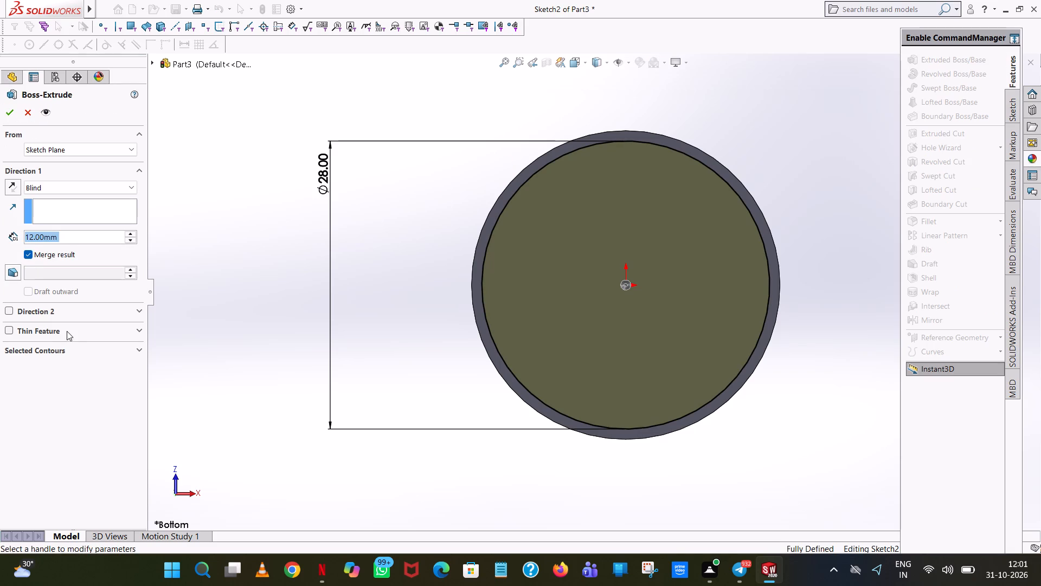
{"action": "middle_click_drag", "start_coordinate": [298, 222], "coordinate": [297, 348]}
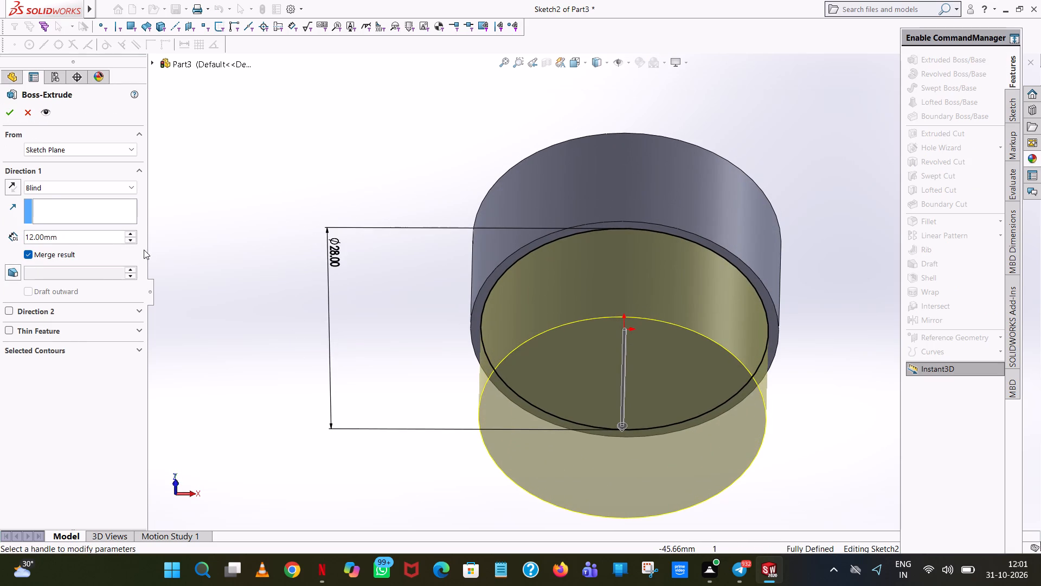
{"action": "double_click", "coordinate": [62, 237]}
{"action": "type", "text": "18"}
{"action": "key", "text": "Return"}
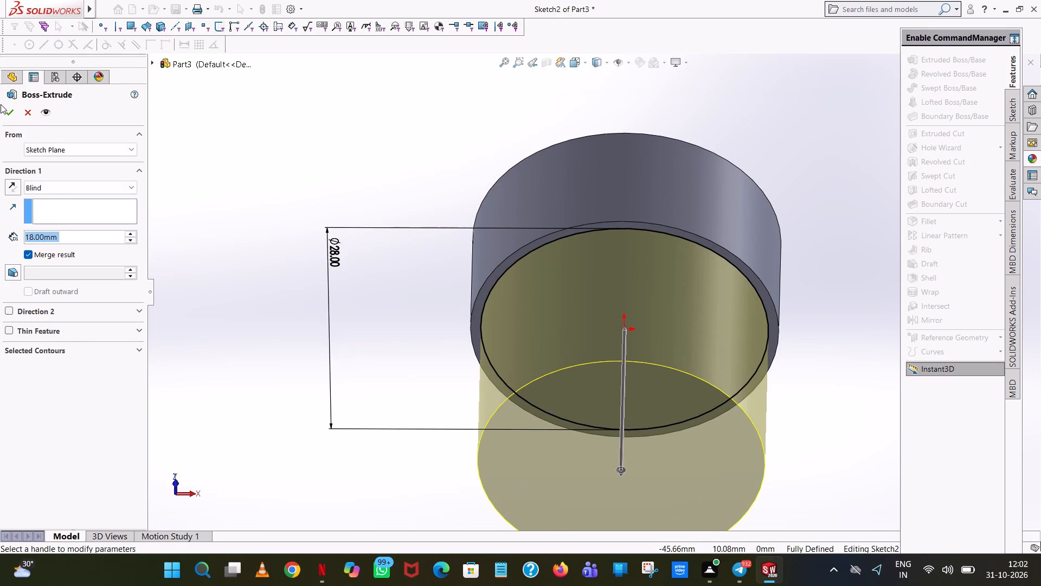
{"action": "left_click", "coordinate": [3, 106]}
{"action": "left_click", "coordinate": [321, 155]}
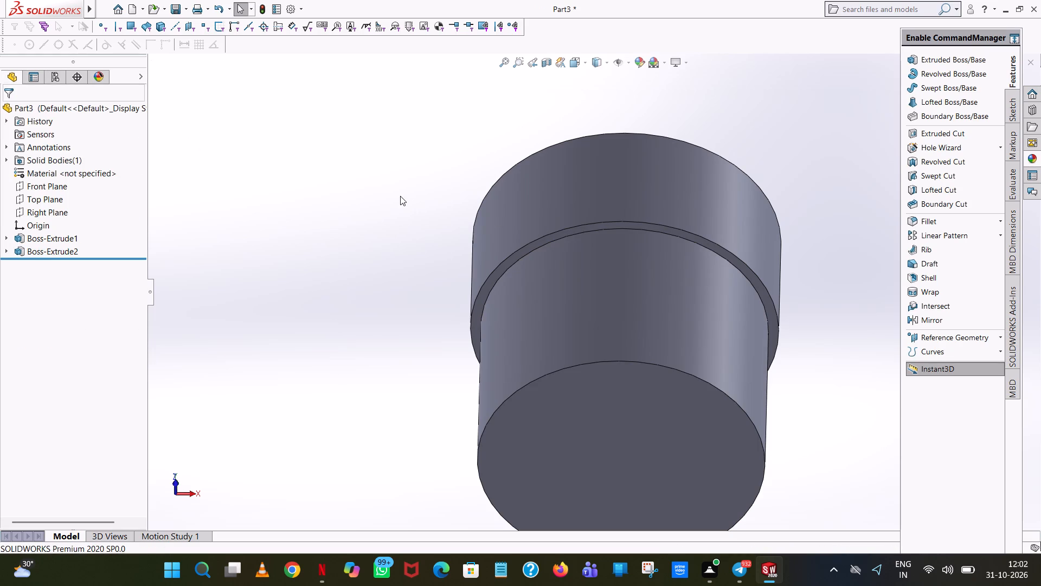
{"action": "left_click", "coordinate": [400, 196]}
Start an extruded-cut sketch on the stepped cylinder's top face and draw a circle of radius 8 mm centred on the origin.
{"action": "scroll", "coordinate": [403, 194], "scroll_direction": "up", "scroll_amount": 5}
{"action": "middle_click_drag", "start_coordinate": [410, 207], "coordinate": [433, 337]}
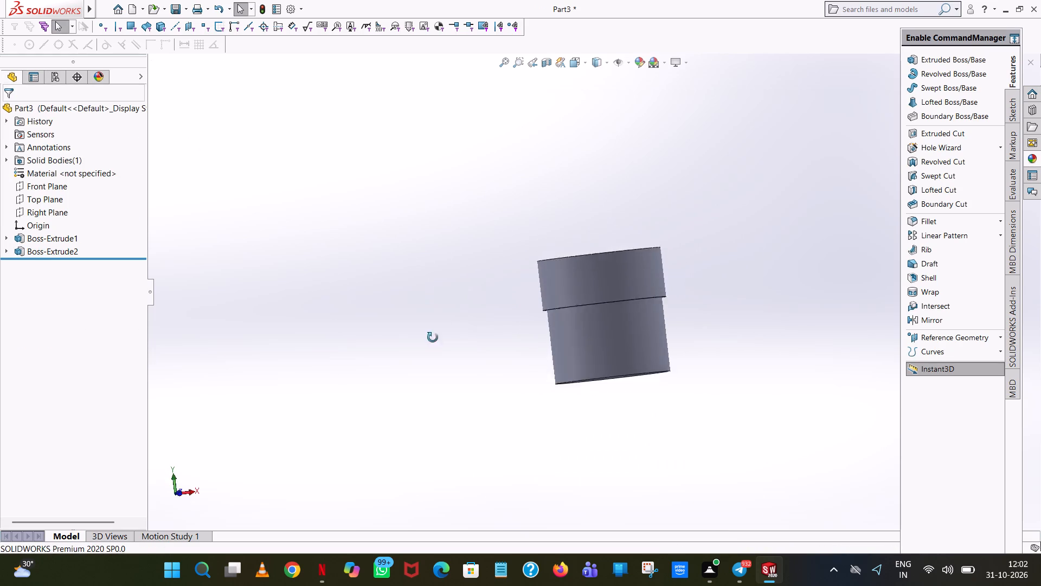
{"action": "middle_click_drag", "start_coordinate": [433, 337], "coordinate": [433, 499]}
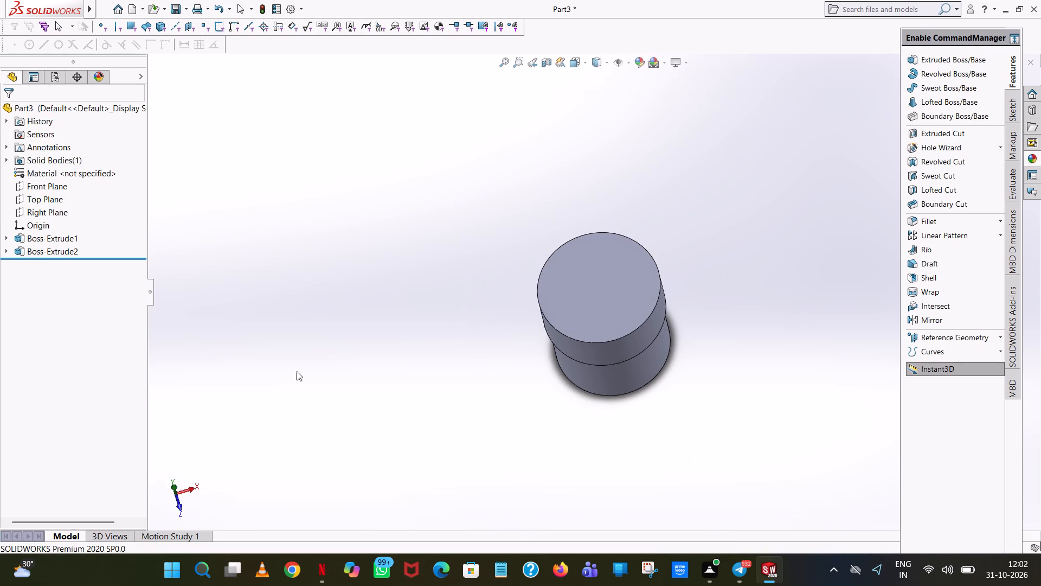
{"action": "left_click", "coordinate": [959, 137]}
{"action": "left_click", "coordinate": [616, 295]}
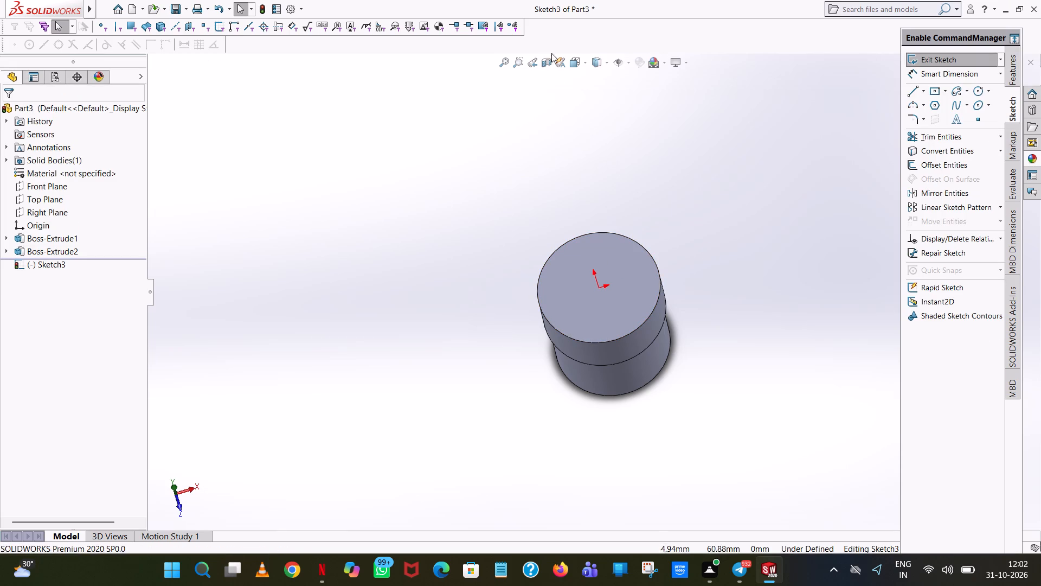
{"action": "left_click", "coordinate": [588, 59]}
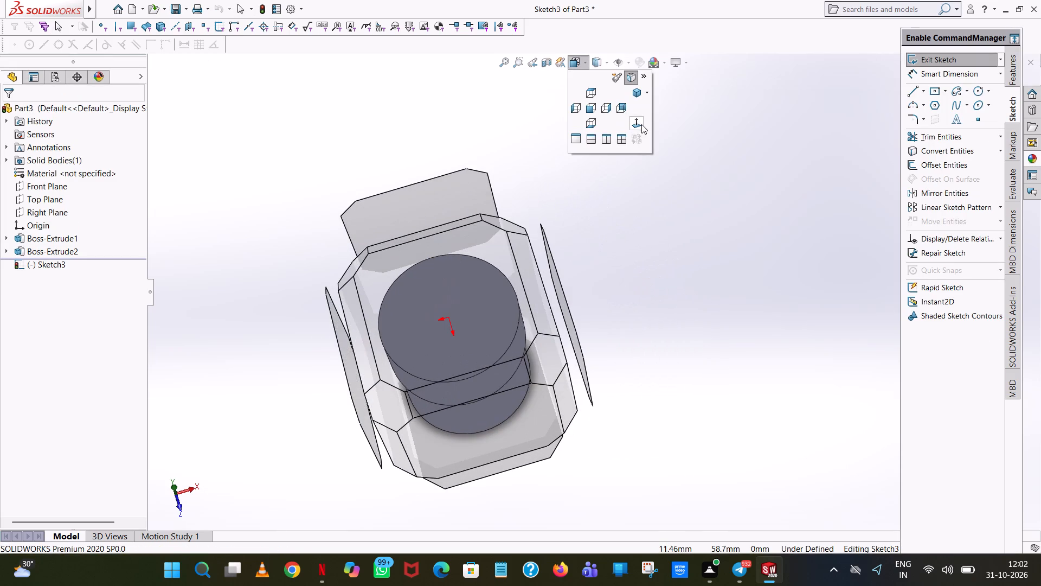
{"action": "left_click", "coordinate": [639, 124]}
{"action": "left_click", "coordinate": [978, 88]}
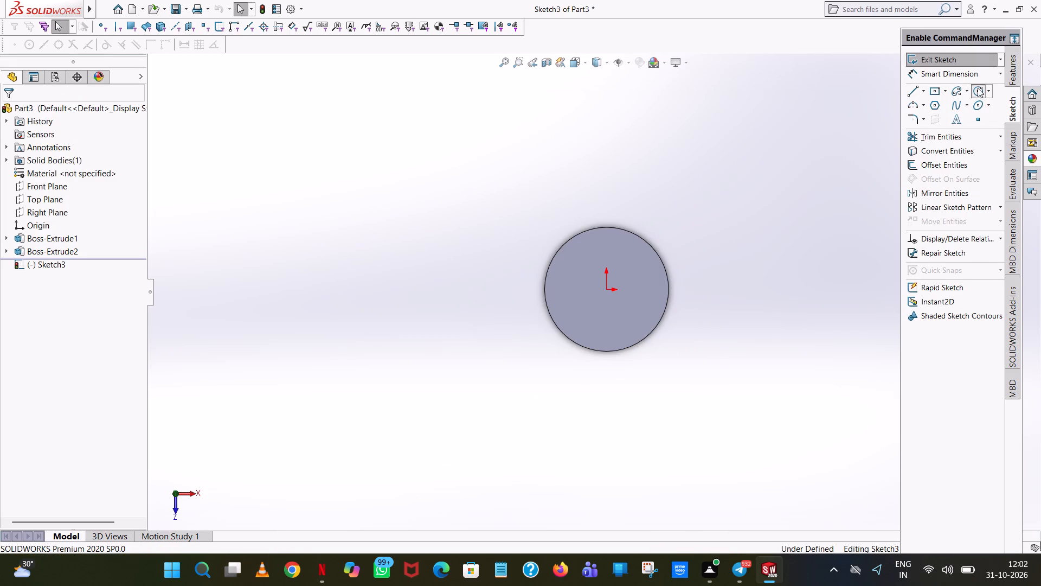
{"action": "scroll", "coordinate": [623, 250], "scroll_direction": "down", "scroll_amount": 3}
{"action": "left_click", "coordinate": [591, 327]}
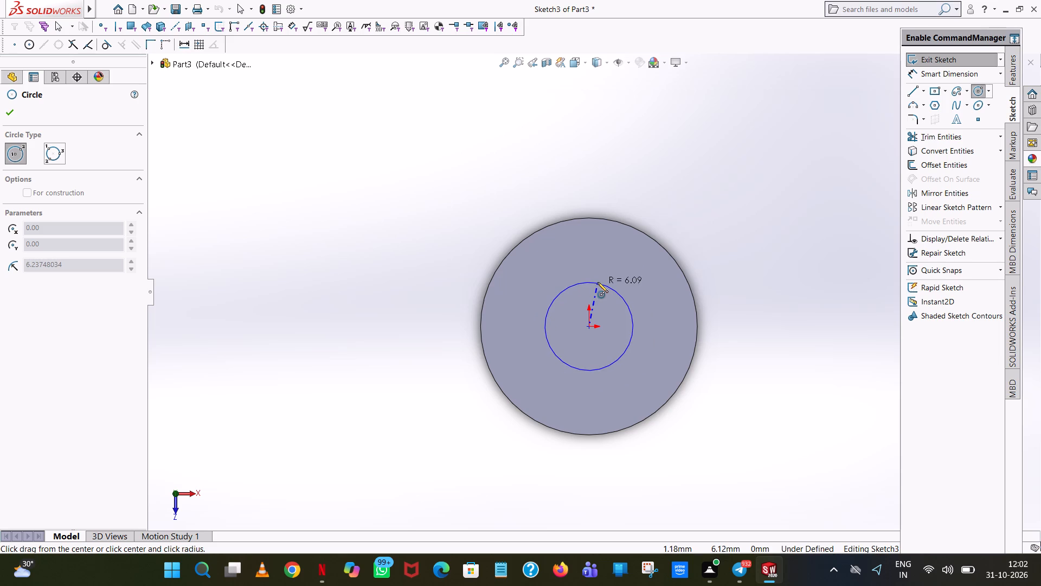
{"action": "scroll", "coordinate": [597, 282], "scroll_direction": "down", "scroll_amount": 2}
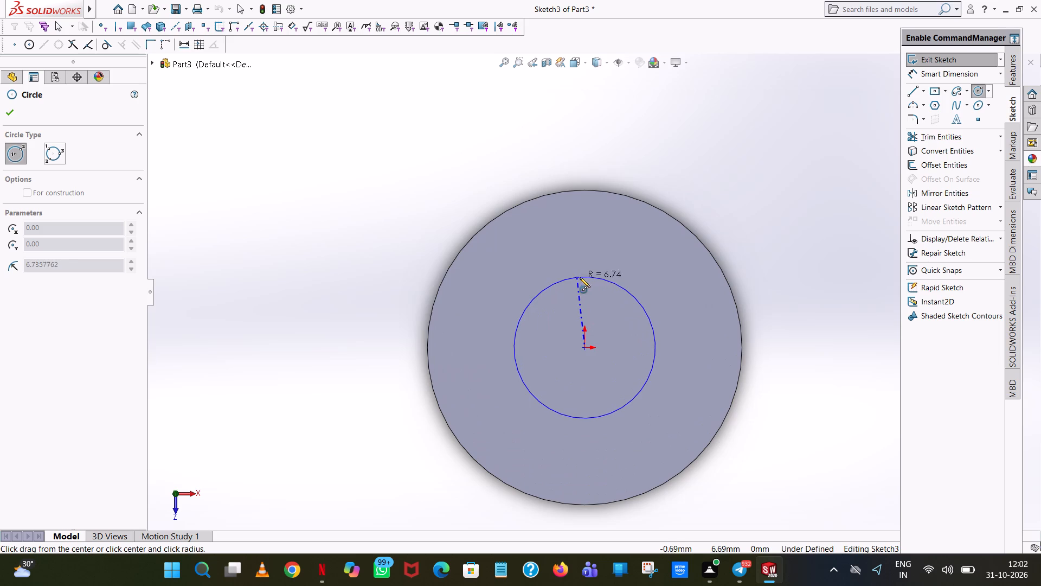
{"action": "left_click", "coordinate": [582, 257]}
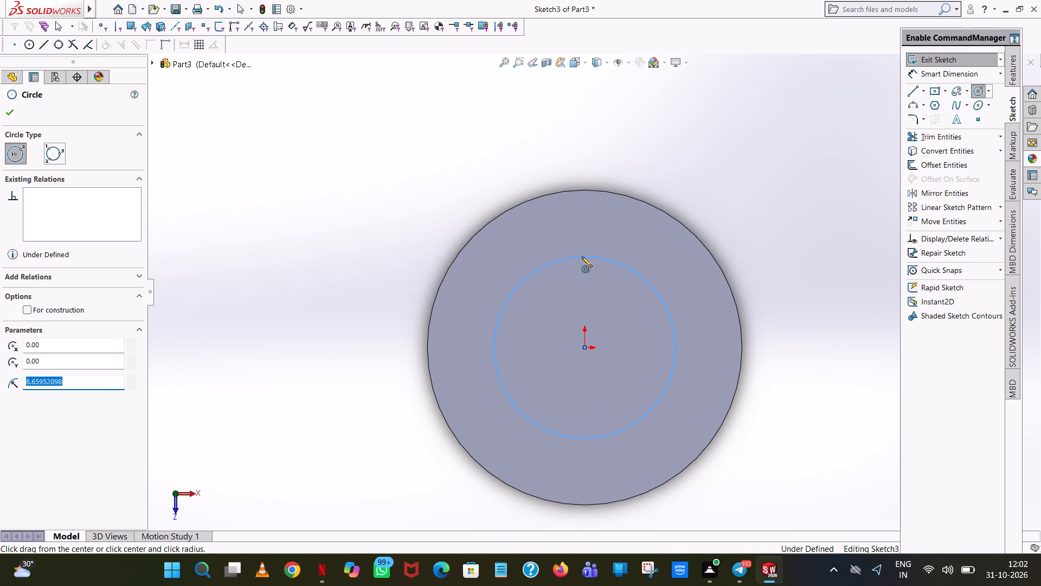
{"action": "key", "text": "5"}
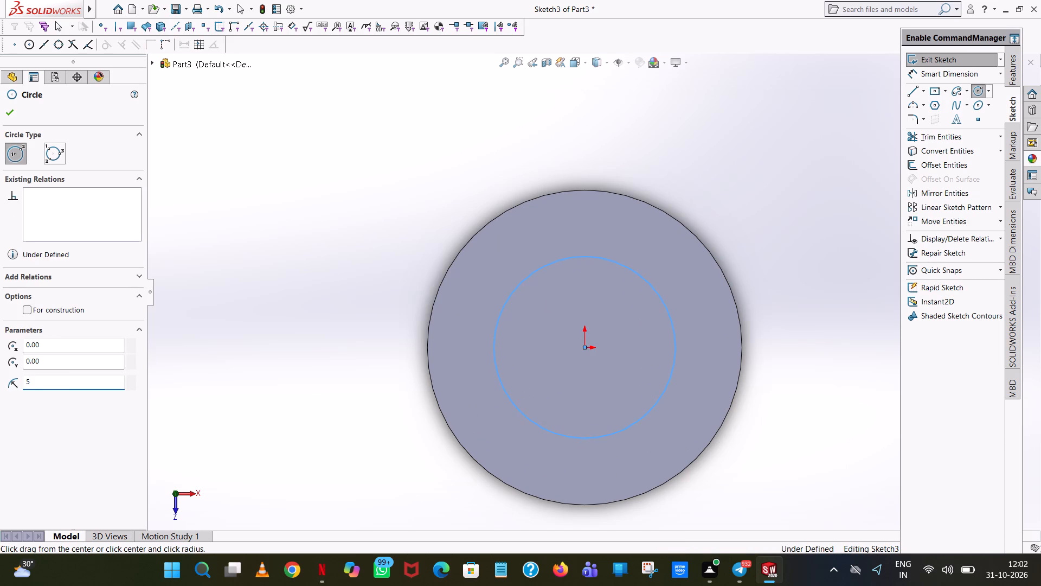
{"action": "key", "text": "BackSpace"}
{"action": "key", "text": "8"}
{"action": "key", "text": "Return"}
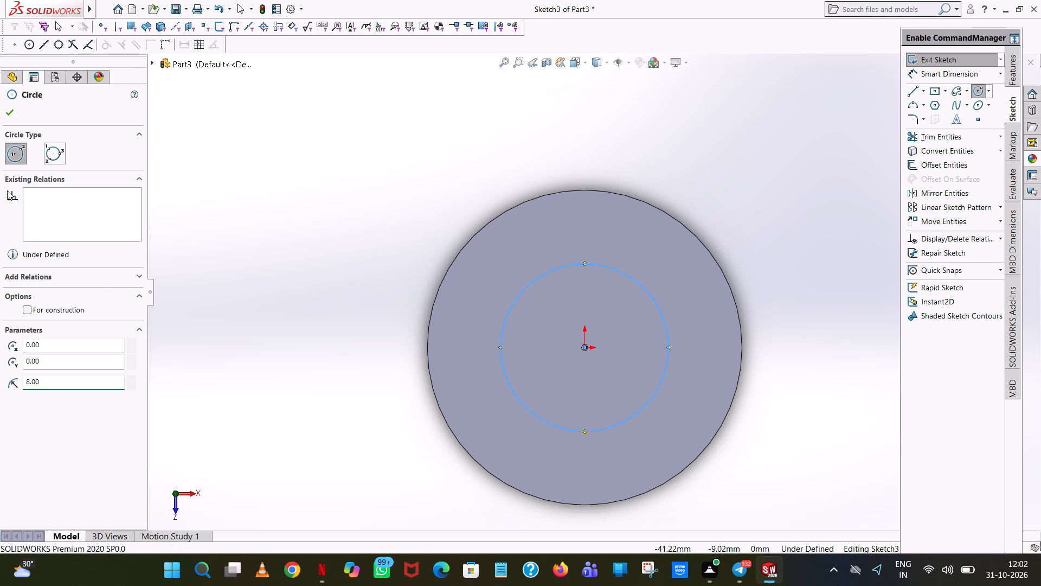
{"action": "left_click", "coordinate": [6, 109]}
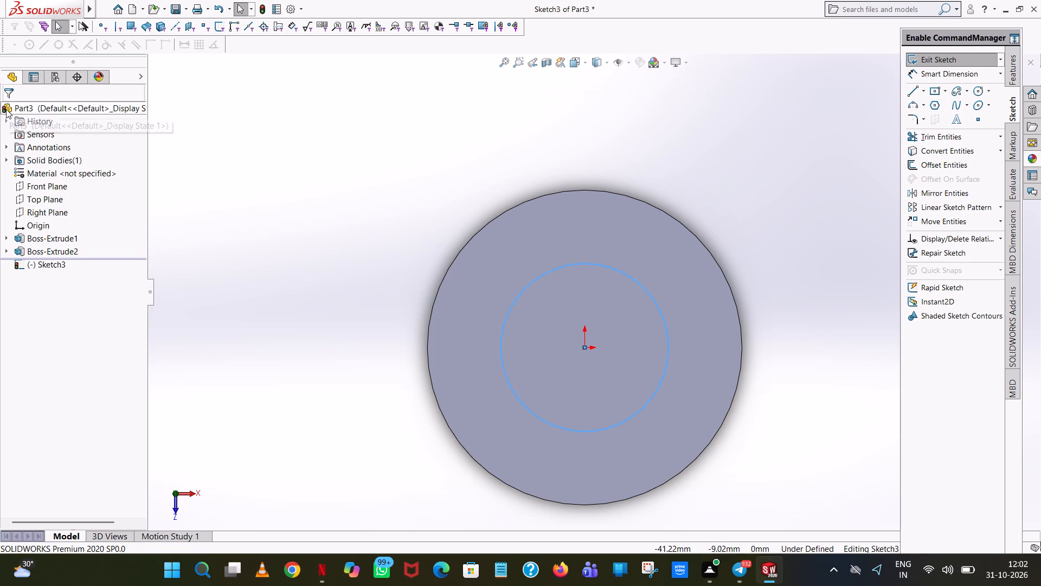
{"action": "left_click", "coordinate": [566, 80]}
Dimension the top-face circle's diameter at 16 mm.
{"action": "left_click", "coordinate": [950, 71]}
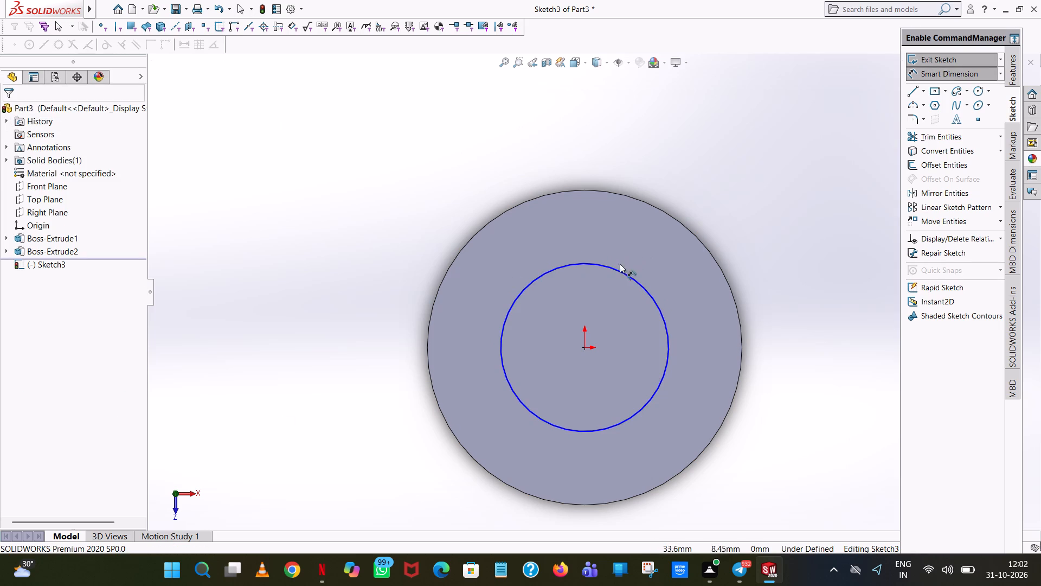
{"action": "left_click", "coordinate": [616, 268]}
{"action": "left_click", "coordinate": [246, 287]}
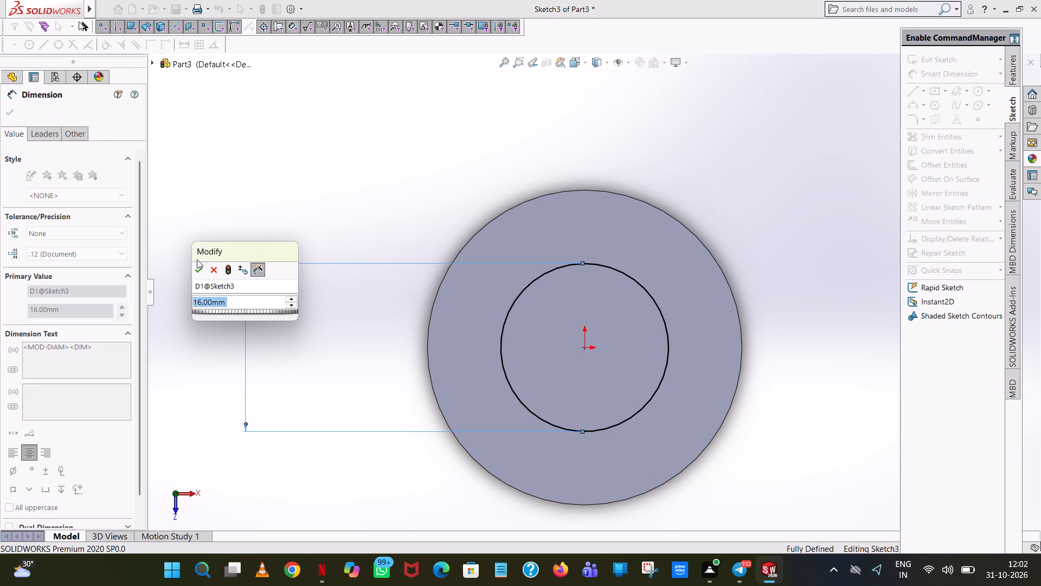
{"action": "left_click", "coordinate": [194, 269]}
{"action": "left_click", "coordinate": [361, 174]}
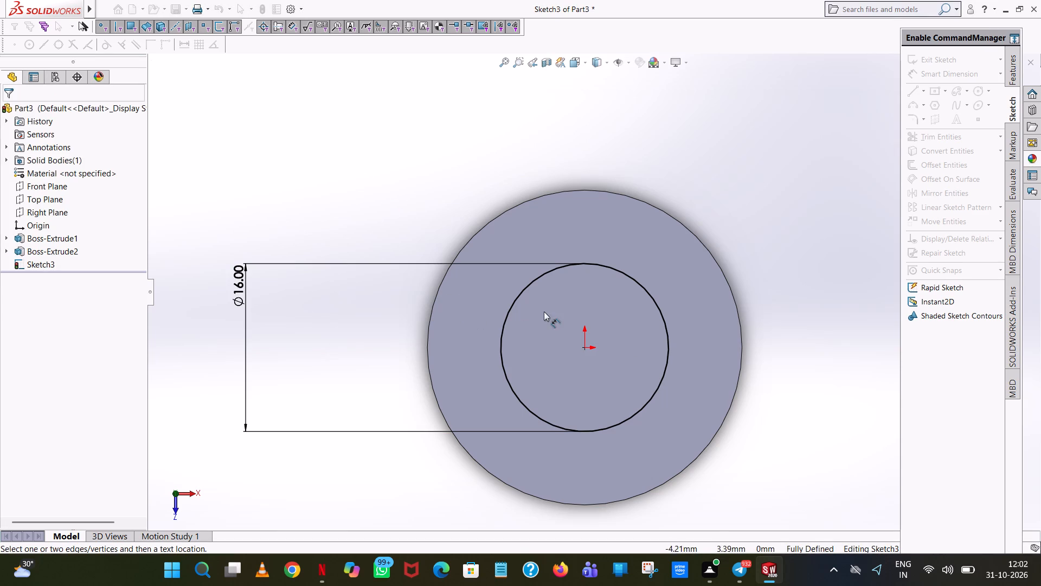
Draw a circle of radius 3 mm centred on the top quadrant point of the 16 mm circle.
{"action": "scroll", "coordinate": [569, 328], "scroll_direction": "down", "scroll_amount": 2}
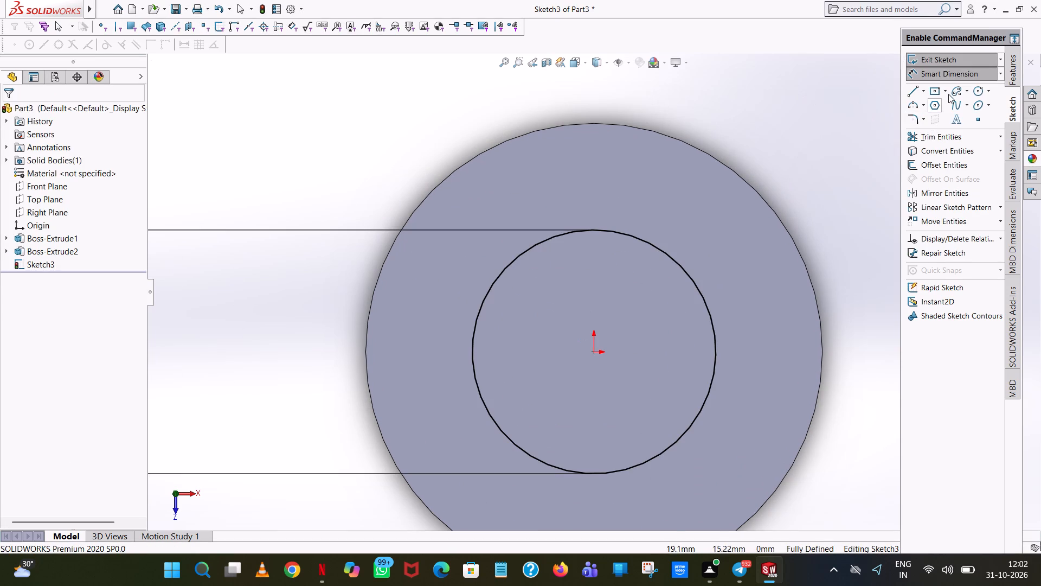
{"action": "left_click", "coordinate": [980, 88]}
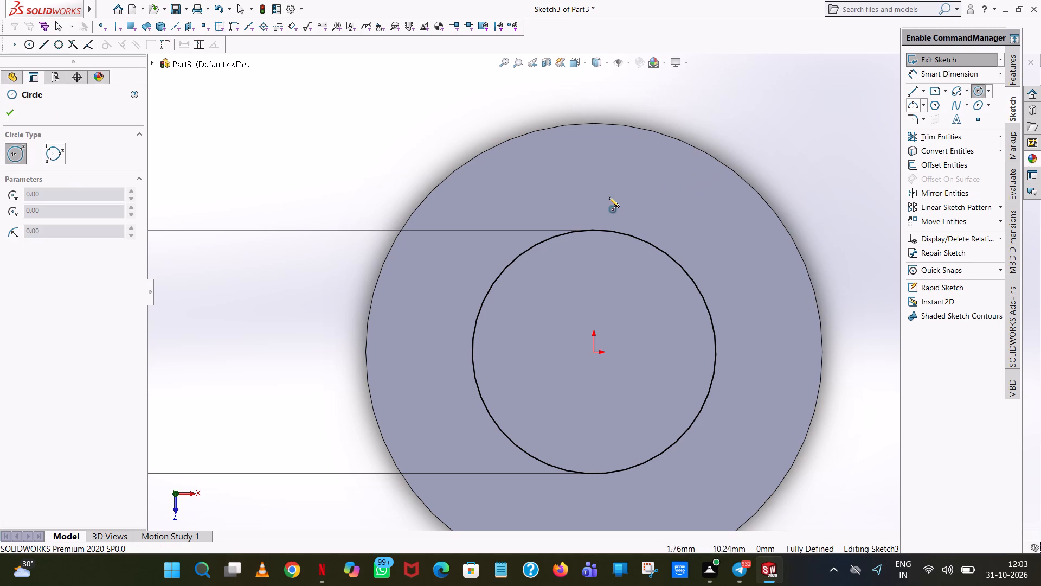
{"action": "left_click", "coordinate": [595, 230]}
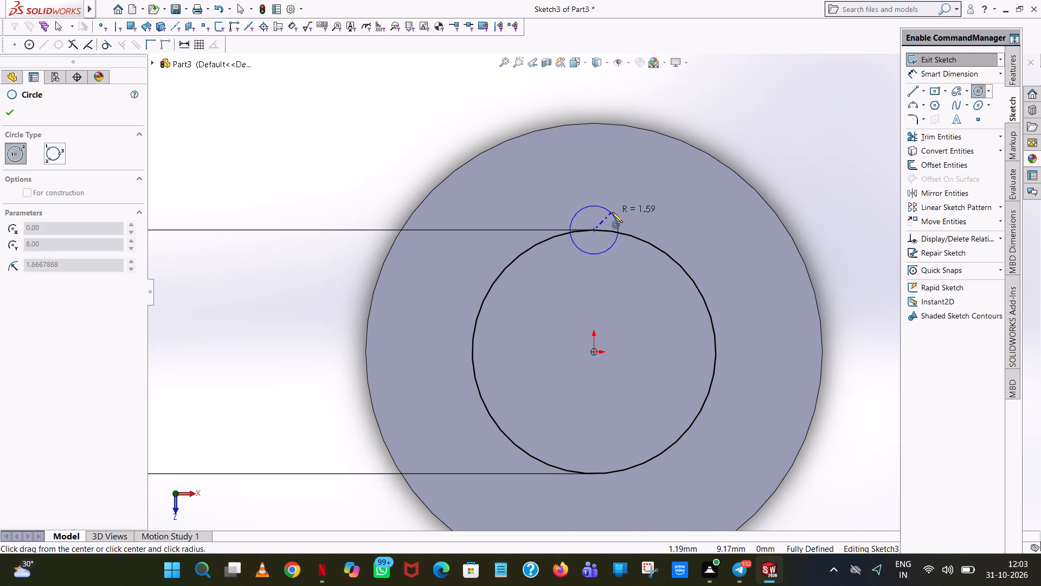
{"action": "left_click", "coordinate": [624, 198]}
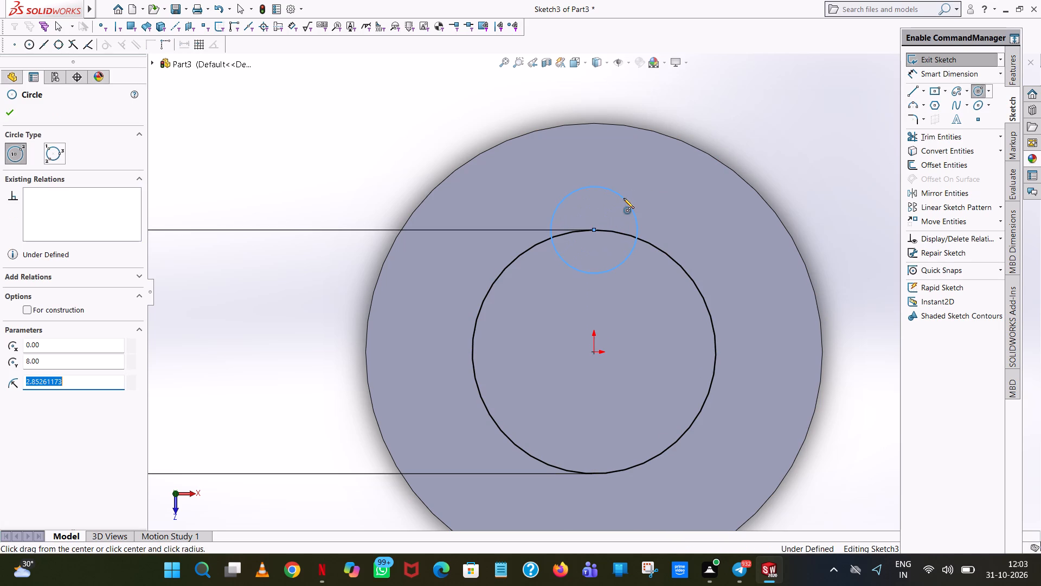
{"action": "key", "text": "3"}
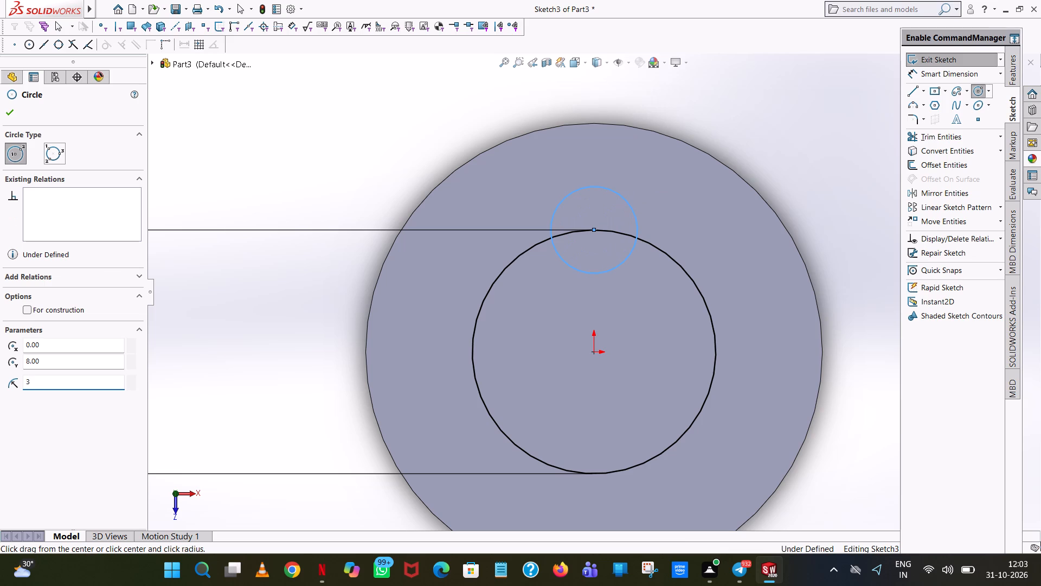
{"action": "key", "text": "Return"}
{"action": "key", "text": "Return"}
{"action": "right_click", "coordinate": [624, 198]}
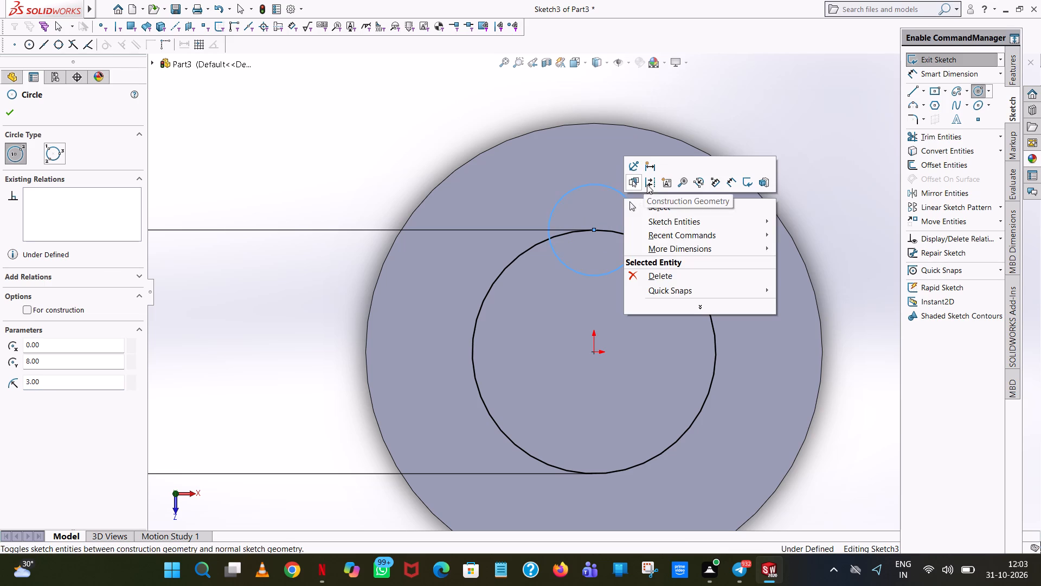
{"action": "left_click", "coordinate": [657, 202]}
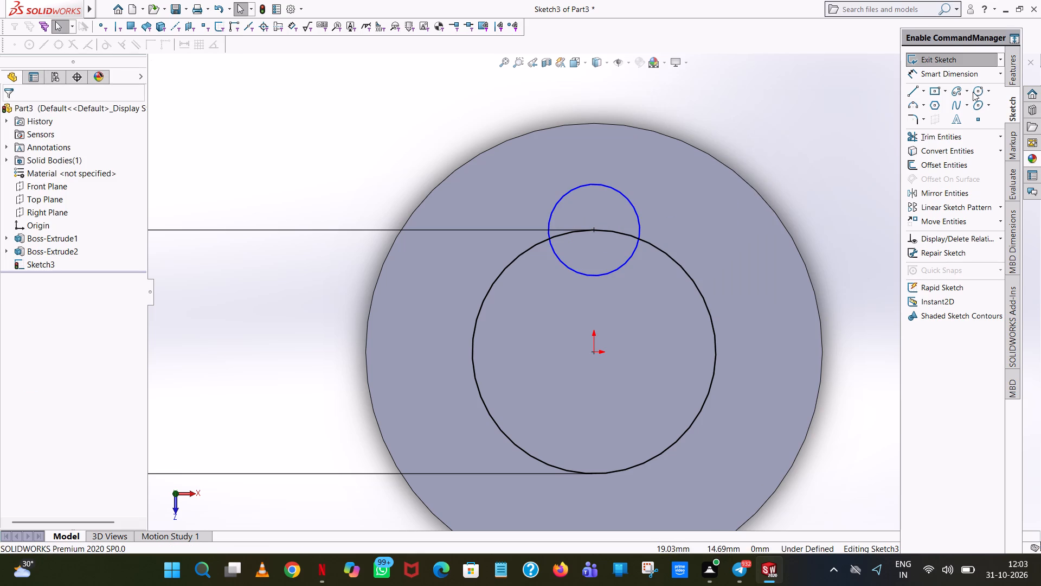
Dimension the small circle's diameter at 6 mm.
{"action": "left_click", "coordinate": [950, 72]}
{"action": "left_click", "coordinate": [594, 183]}
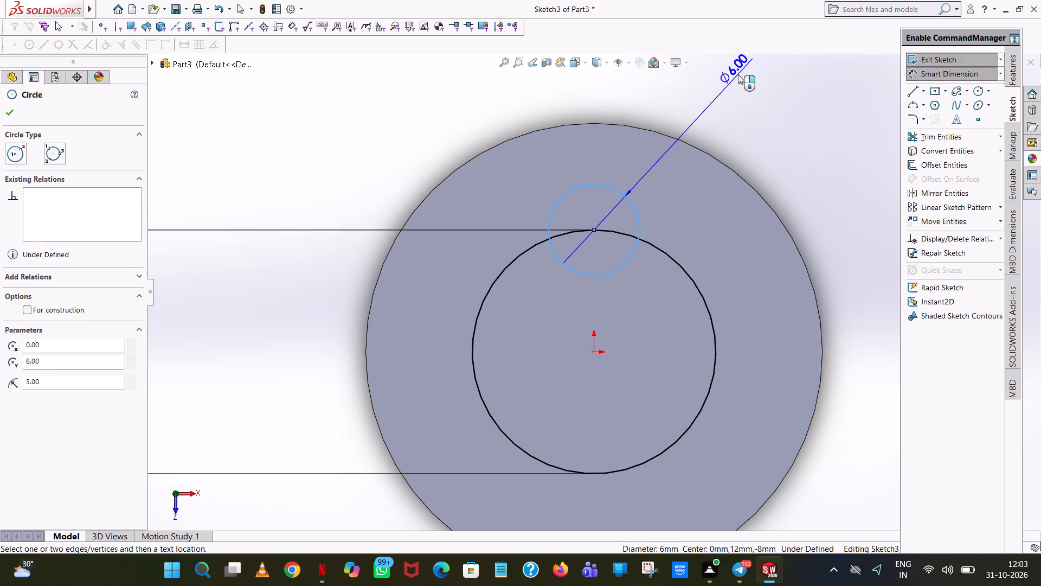
{"action": "left_click", "coordinate": [738, 74]}
{"action": "left_click", "coordinate": [695, 59]}
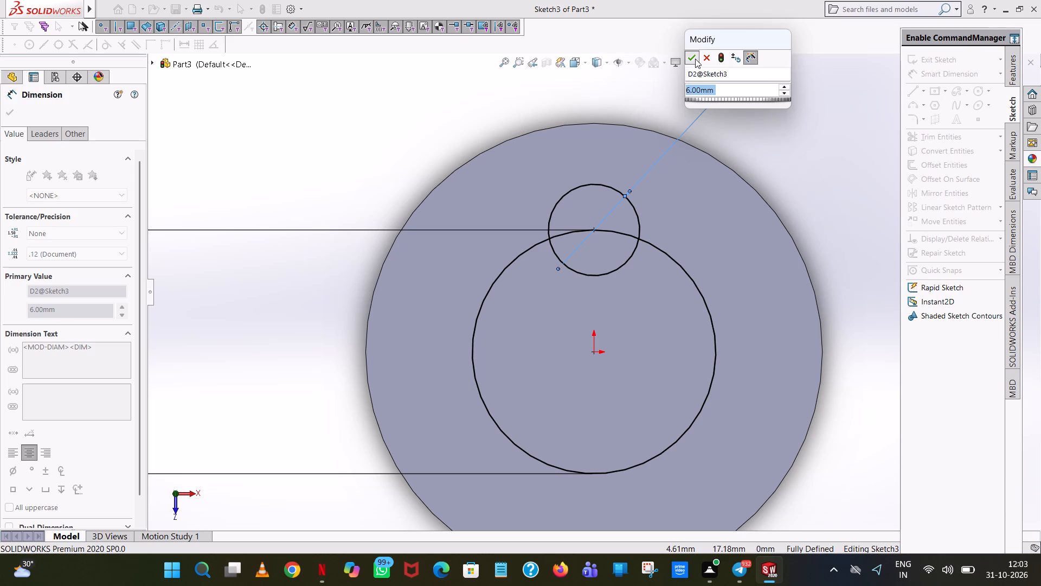
{"action": "left_click", "coordinate": [769, 124]}
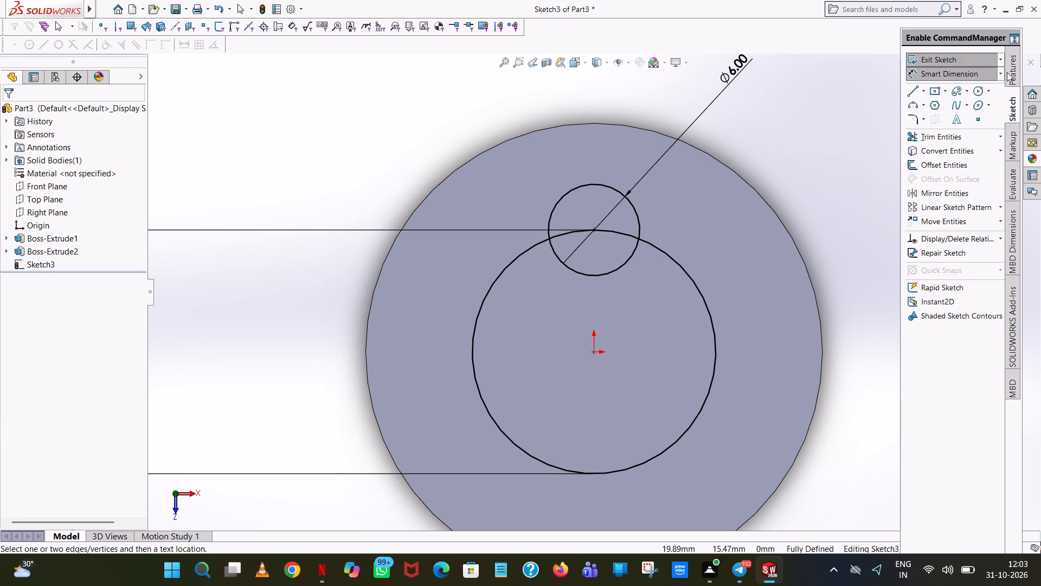
Create a circular sketch pattern of the 6 mm circle around the origin with 3 equally spaced instances over 360 degrees.
{"action": "left_click", "coordinate": [1000, 208]}
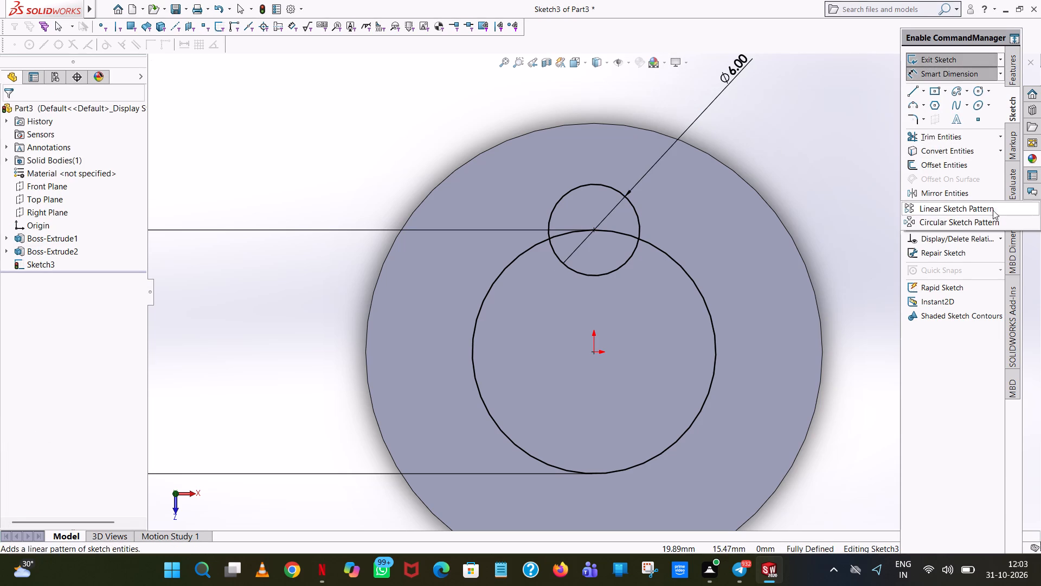
{"action": "left_click", "coordinate": [950, 228]}
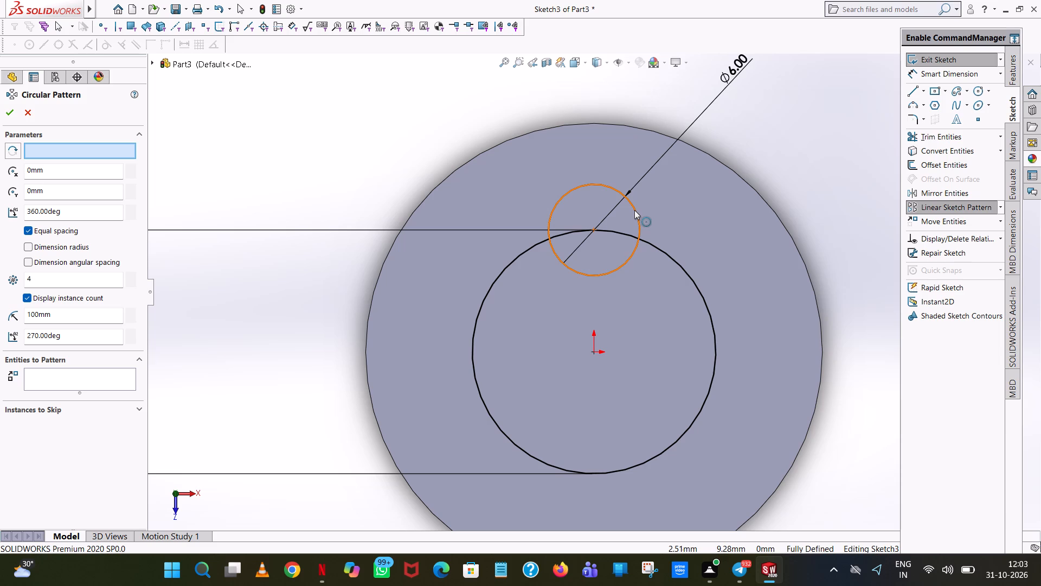
{"action": "left_click", "coordinate": [634, 210]}
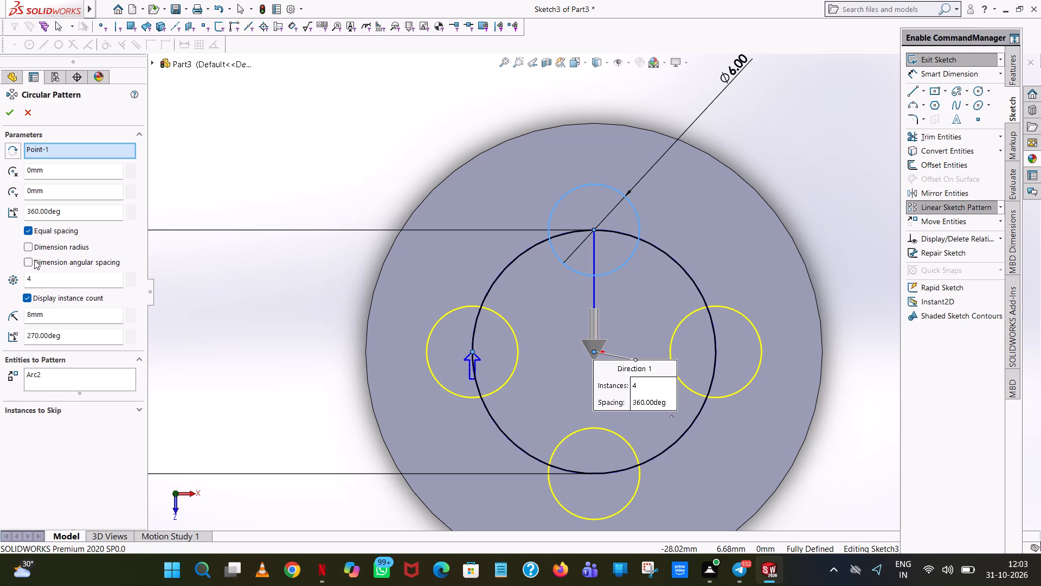
{"action": "double_click", "coordinate": [37, 280]}
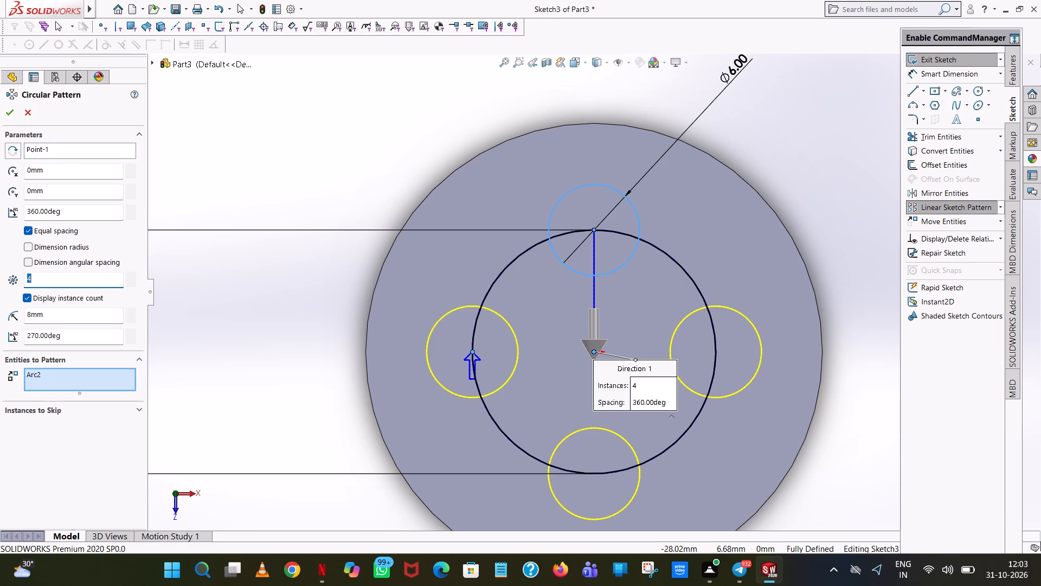
{"action": "key", "text": "3"}
{"action": "key", "text": "Return"}
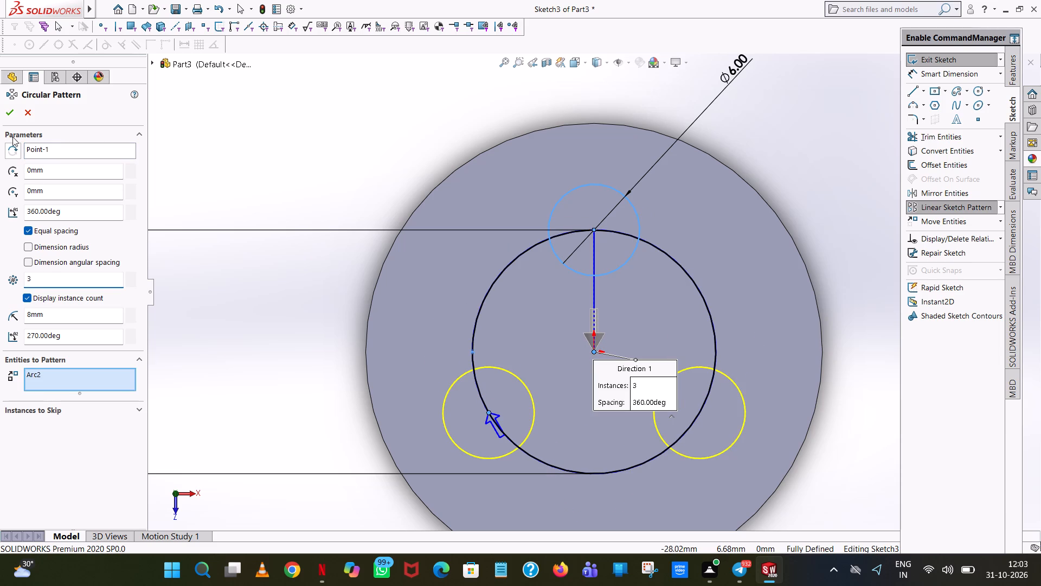
{"action": "left_click", "coordinate": [12, 119]}
{"action": "left_click", "coordinate": [304, 161]}
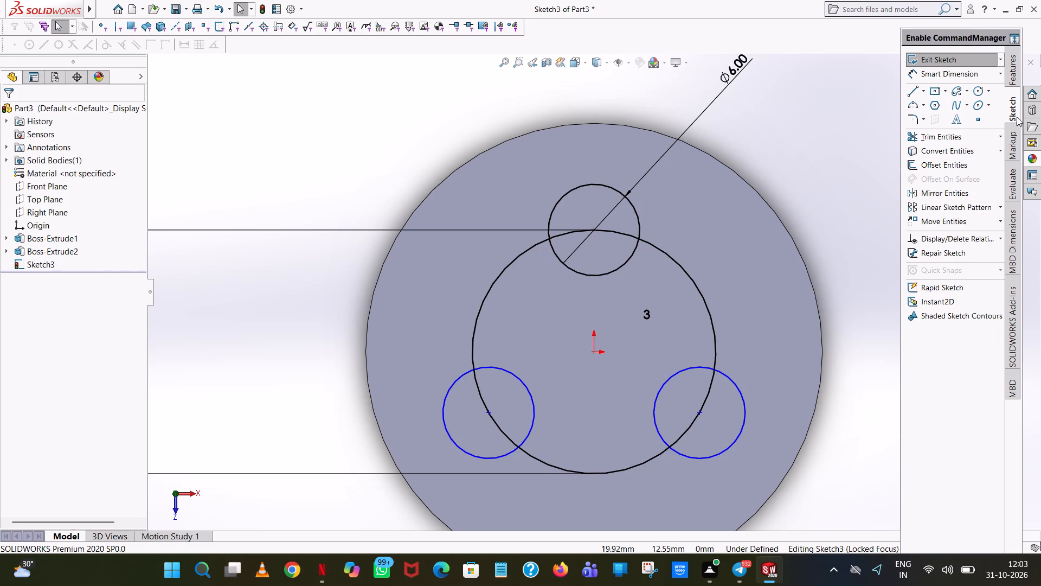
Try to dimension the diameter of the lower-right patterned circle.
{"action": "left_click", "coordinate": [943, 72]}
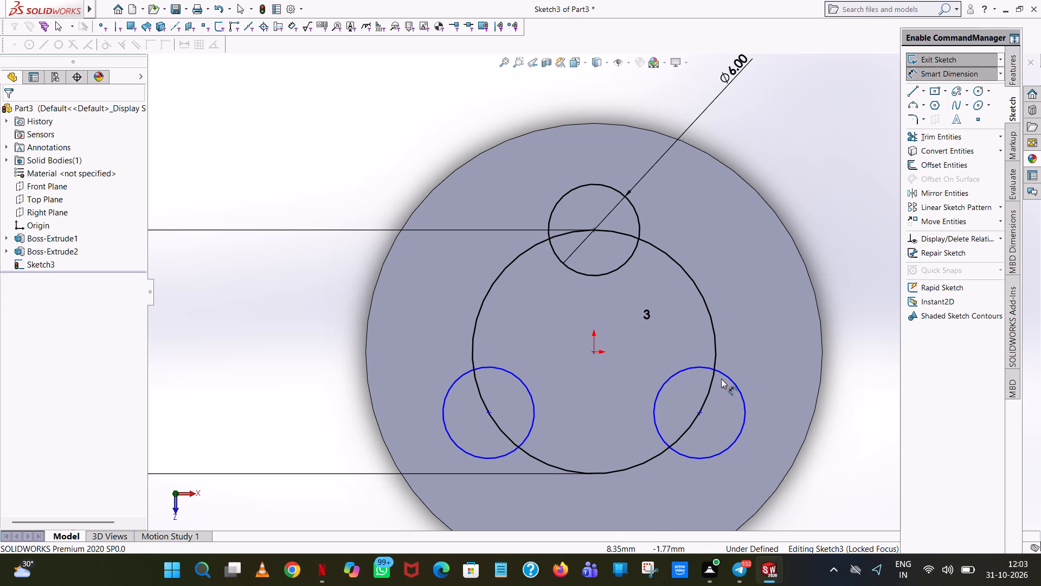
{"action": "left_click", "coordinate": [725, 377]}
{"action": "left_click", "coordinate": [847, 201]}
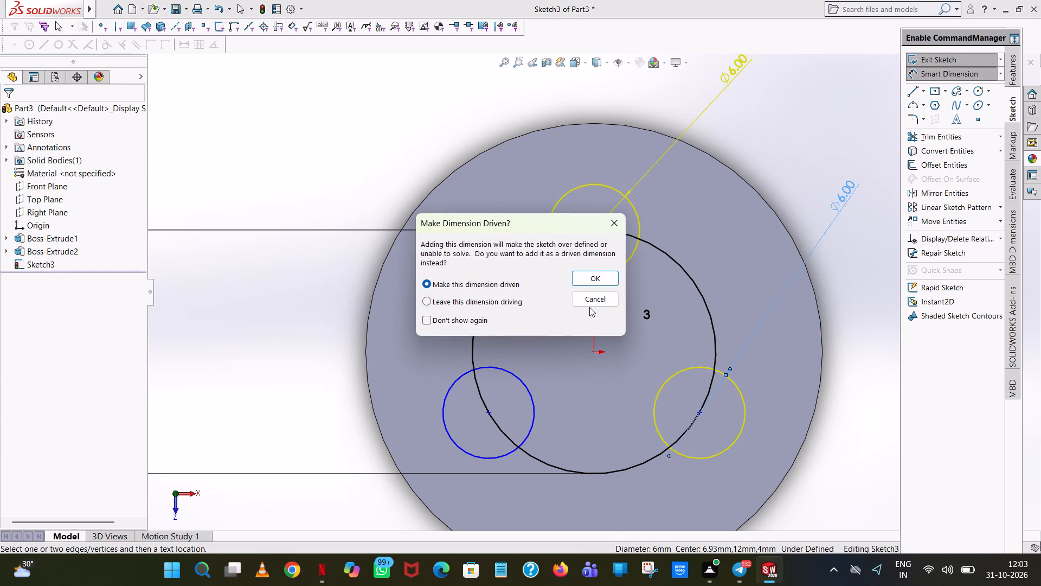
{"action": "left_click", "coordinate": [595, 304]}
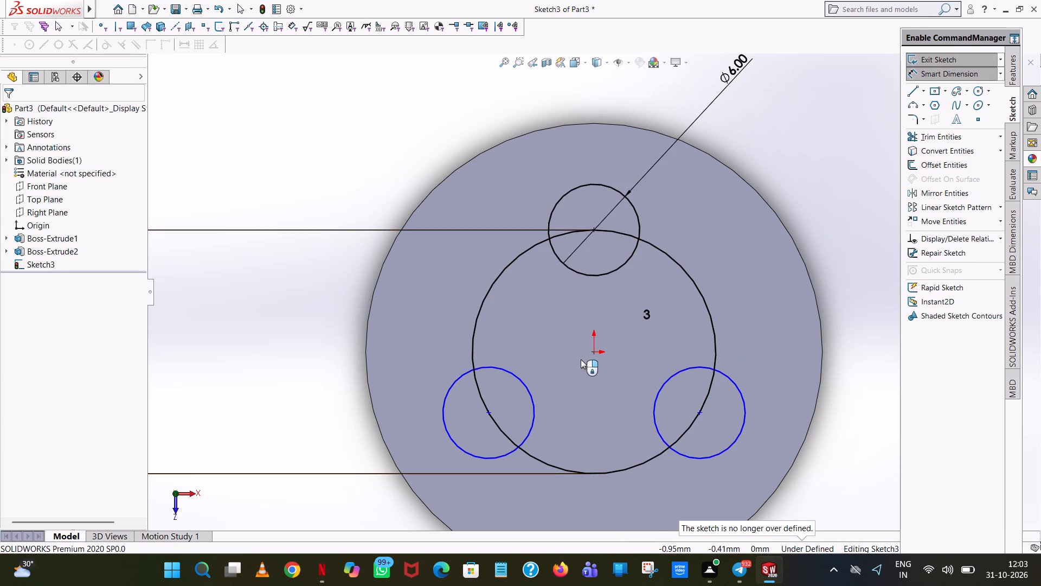
Dimension the horizontal distance between the origin and the centre of the lower-right patterned circle.
{"action": "left_click", "coordinate": [699, 412]}
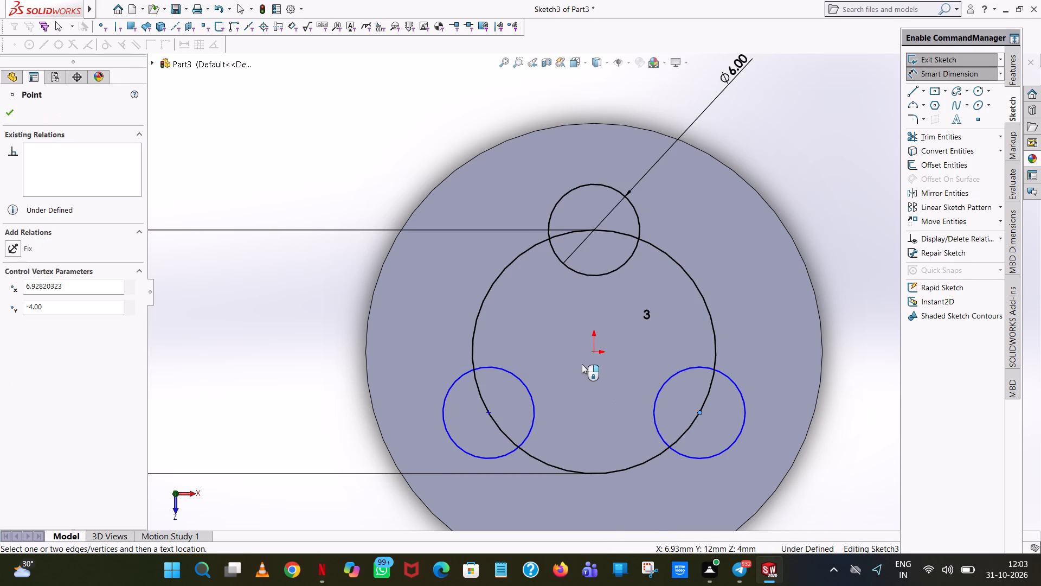
{"action": "left_click", "coordinate": [593, 353]}
{"action": "left_click", "coordinate": [635, 513]}
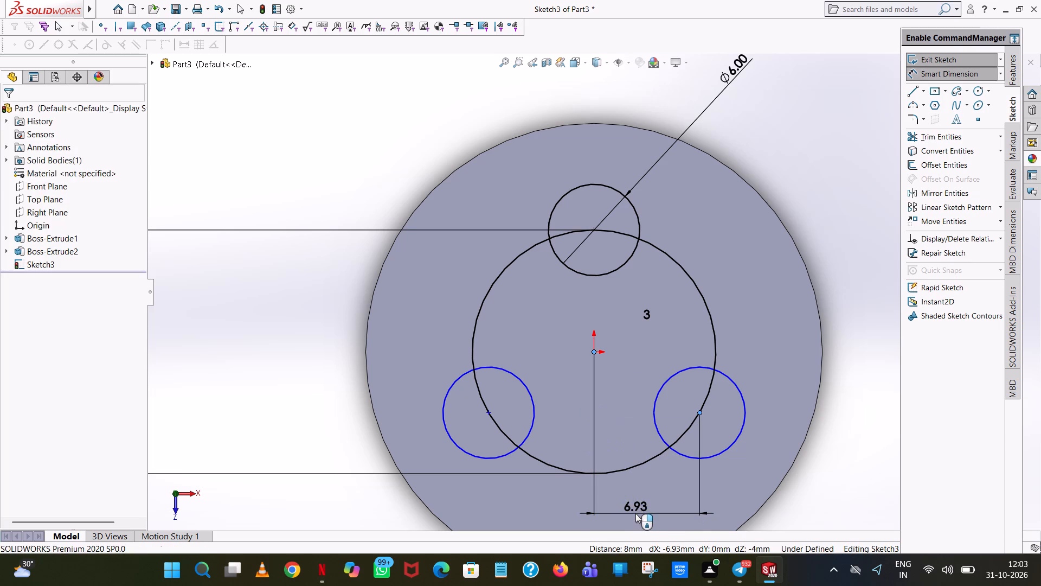
{"action": "left_click", "coordinate": [590, 496]}
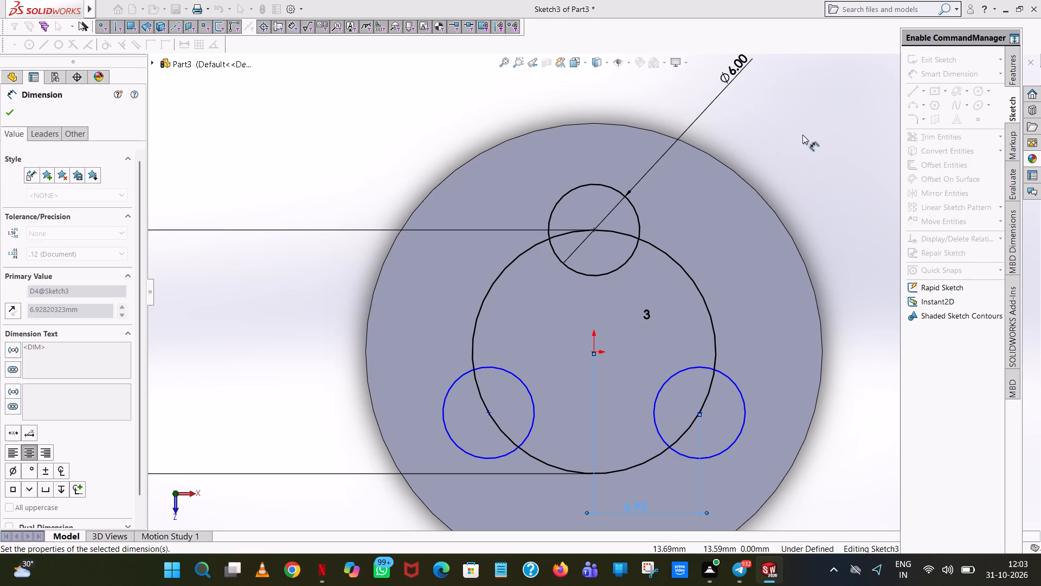
{"action": "left_click", "coordinate": [798, 116]}
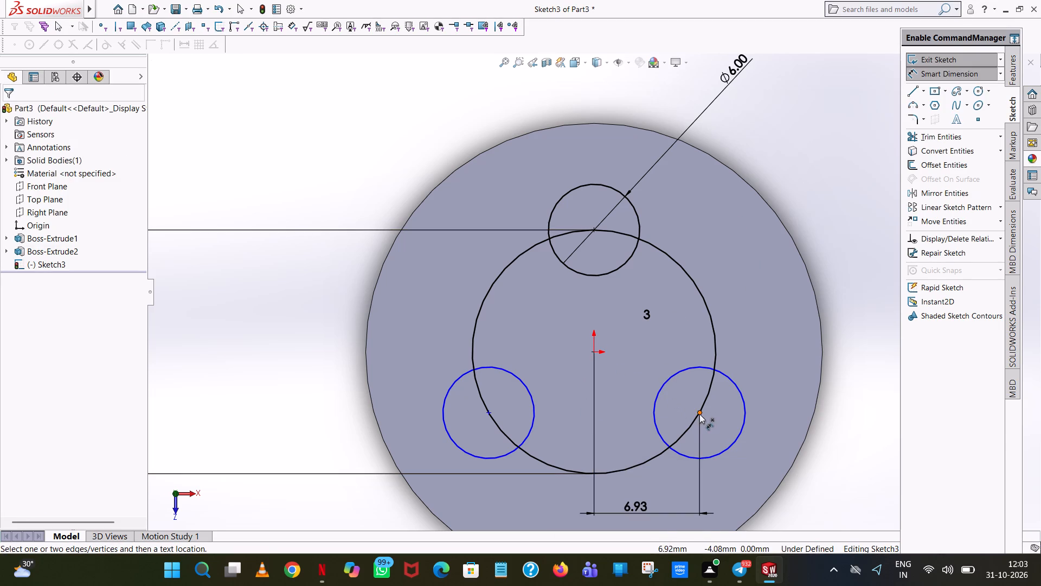
Dimension the vertical distance between the origin and the centre of the lower-right patterned circle.
{"action": "left_click", "coordinate": [699, 414]}
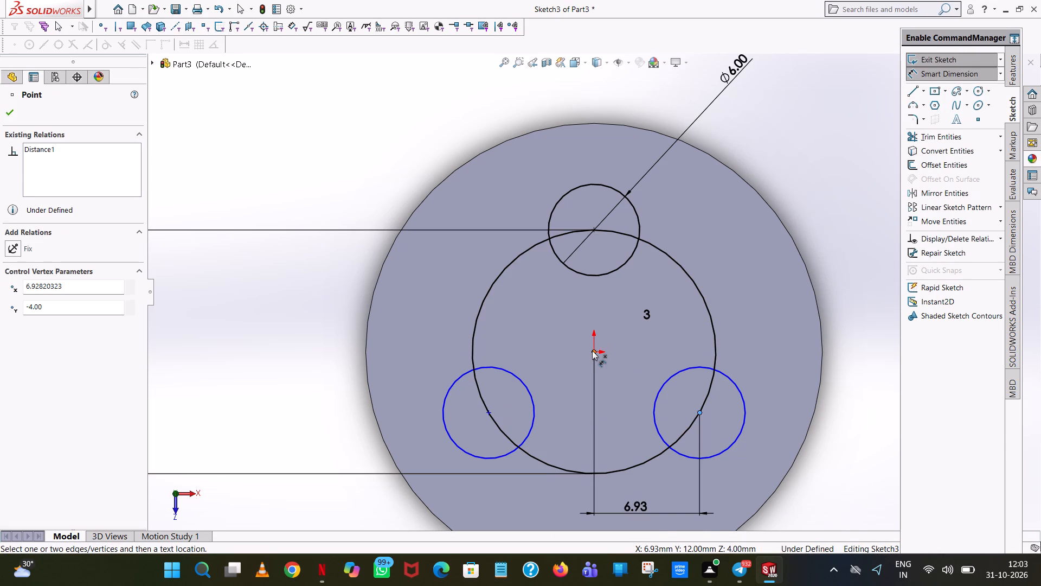
{"action": "left_click", "coordinate": [592, 351]}
{"action": "left_click", "coordinate": [839, 379]}
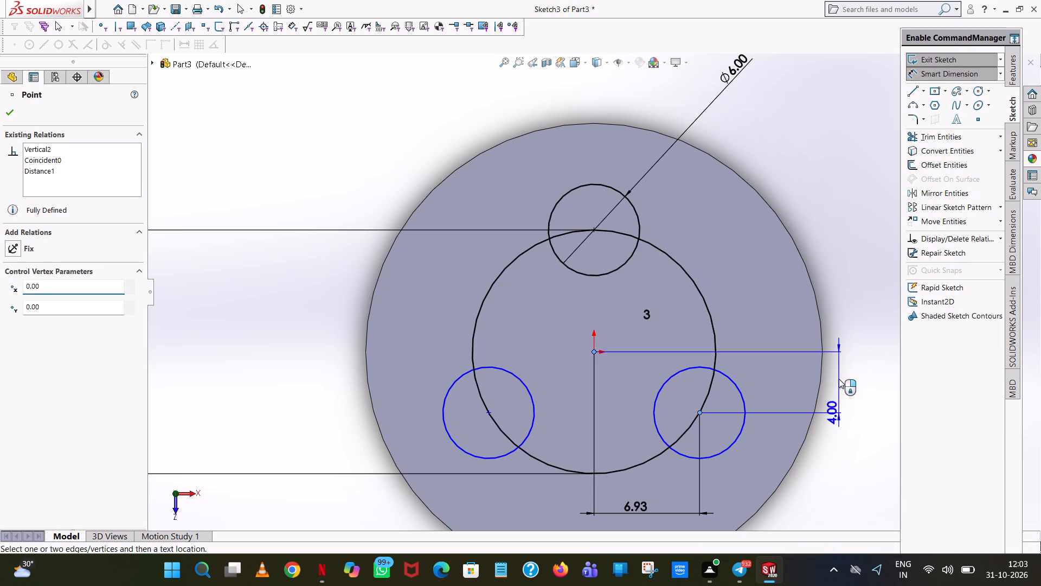
{"action": "left_click", "coordinate": [794, 359]}
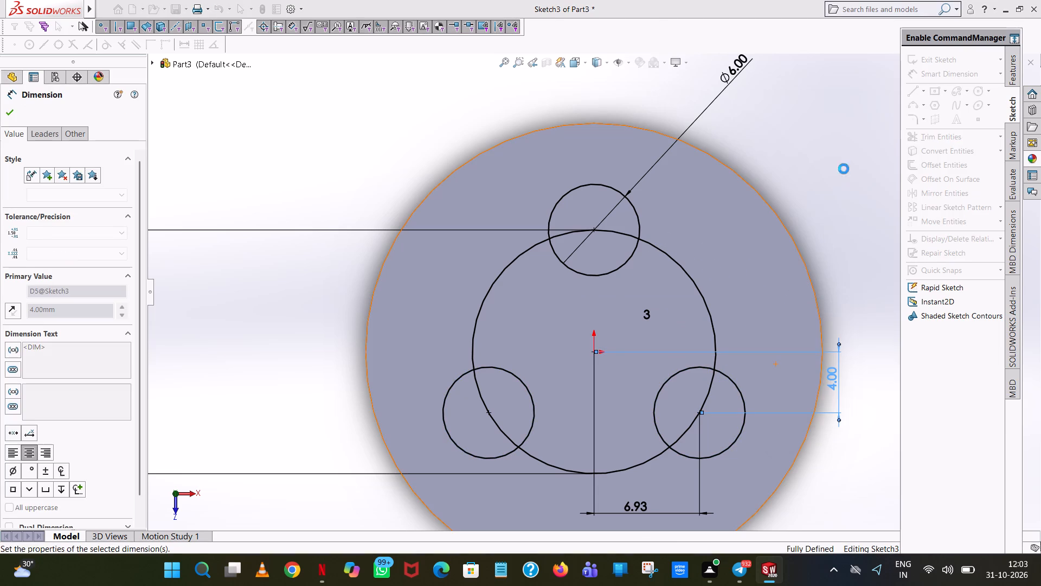
{"action": "left_click", "coordinate": [844, 169]}
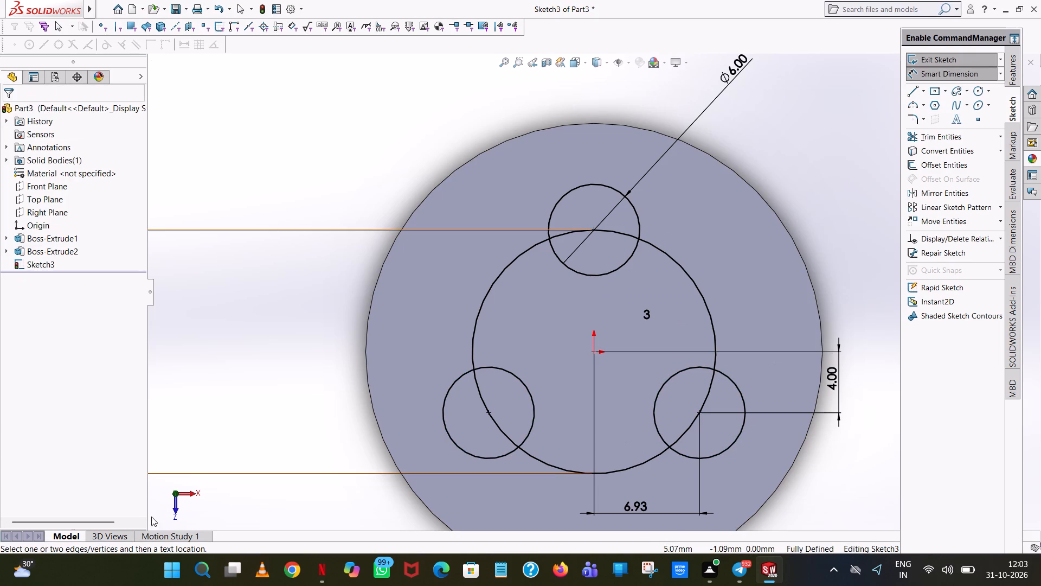
{"action": "left_click", "coordinate": [822, 177]}
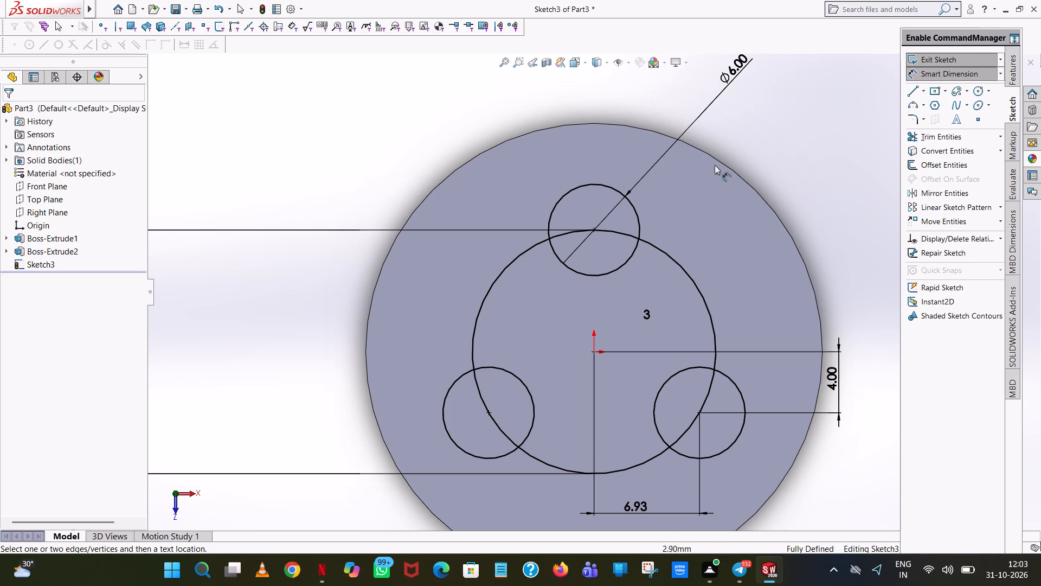
{"action": "left_click", "coordinate": [939, 72]}
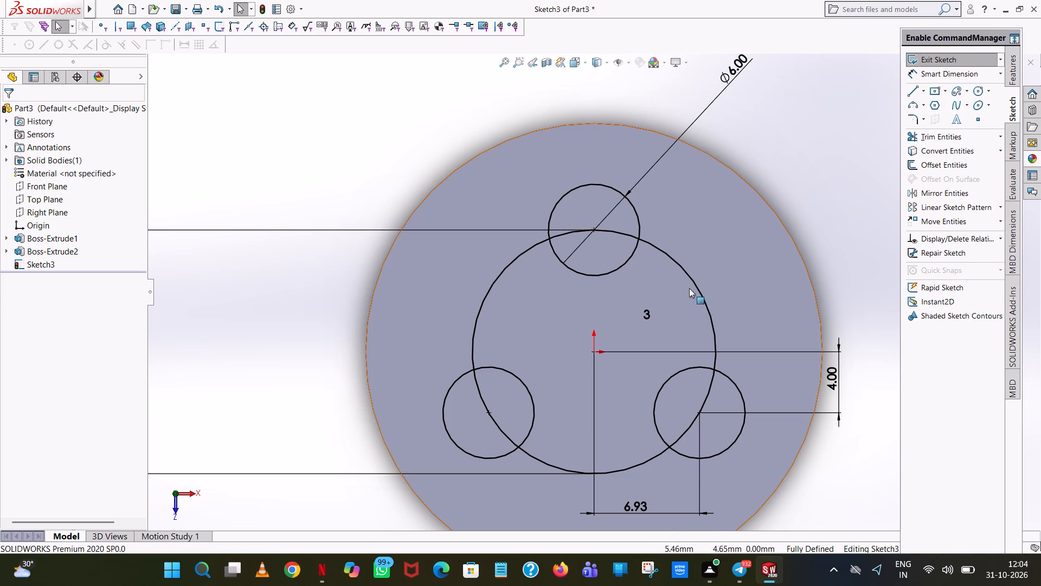
Convert the 16 mm circle to construction geometry.
{"action": "left_click", "coordinate": [696, 291]}
{"action": "right_click", "coordinate": [696, 291]}
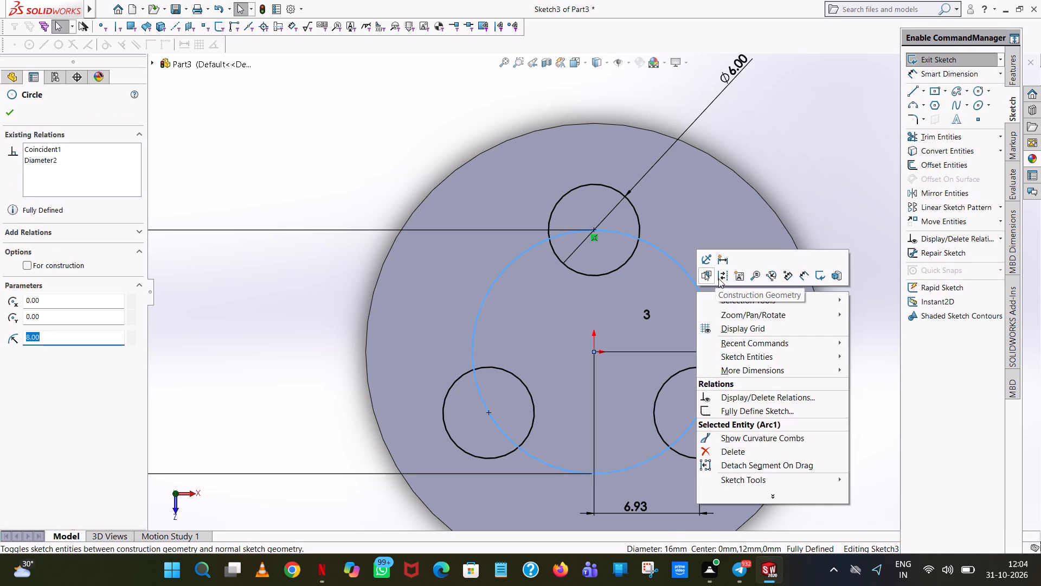
{"action": "left_click", "coordinate": [718, 278]}
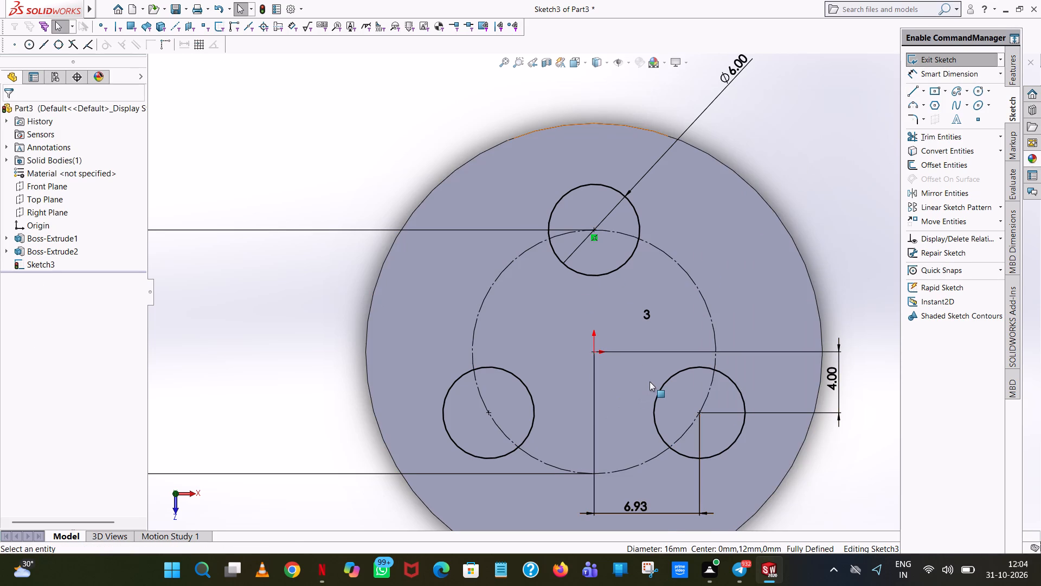
Cut the three 6 mm circles through the whole stepped cylinder with a blind extruded cut 44 mm deep.
{"action": "scroll", "coordinate": [650, 381], "scroll_direction": "up", "scroll_amount": 3}
{"action": "scroll", "coordinate": [676, 416], "scroll_direction": "up", "scroll_amount": 1}
{"action": "middle_click_drag", "start_coordinate": [676, 416], "coordinate": [669, 274]}
{"action": "scroll", "coordinate": [696, 301], "scroll_direction": "up", "scroll_amount": 1}
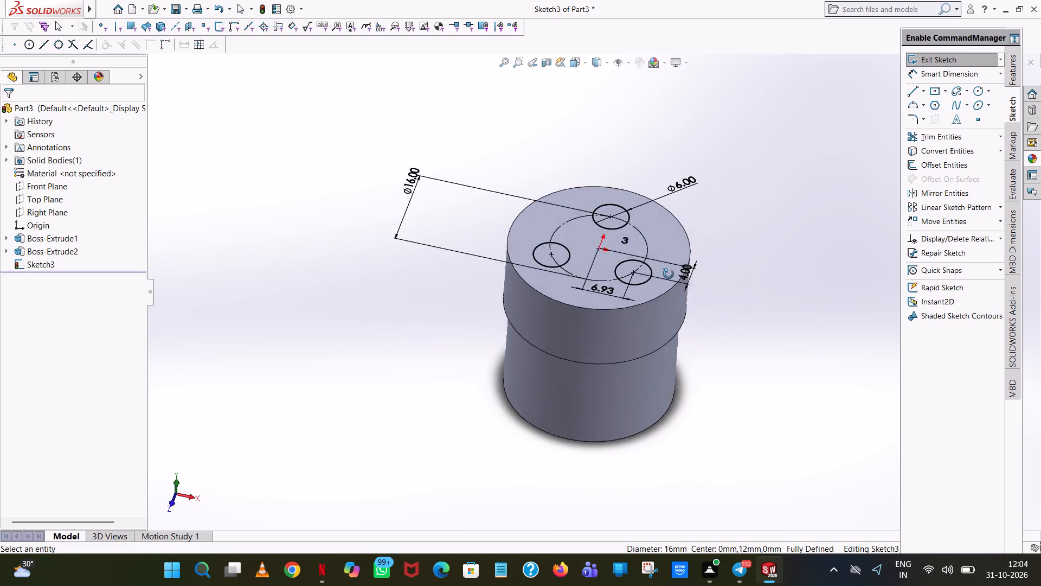
{"action": "middle_click_drag", "start_coordinate": [669, 274], "coordinate": [651, 177]}
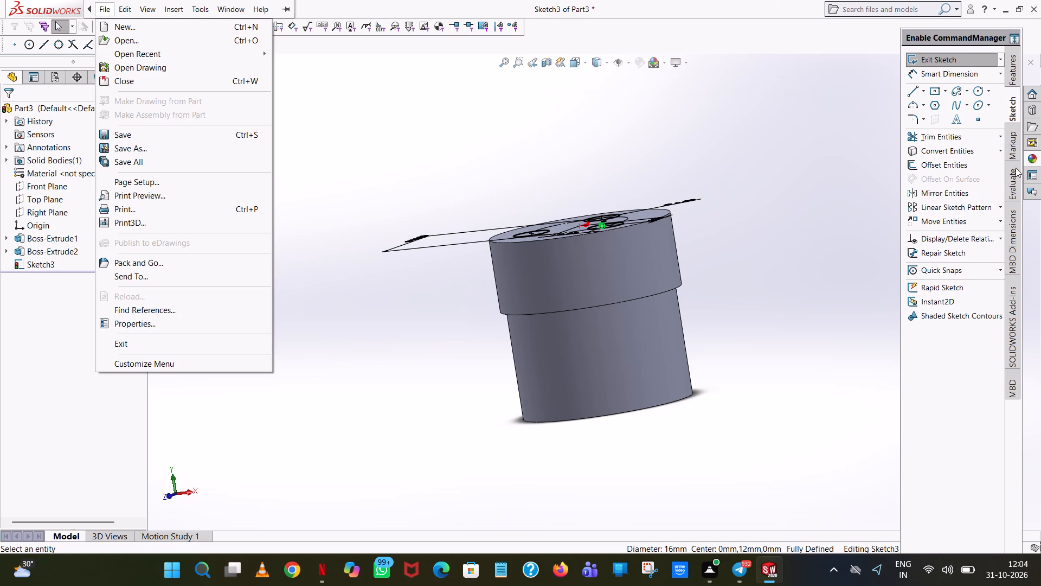
{"action": "left_click", "coordinate": [716, 146]}
{"action": "left_click", "coordinate": [1014, 65]}
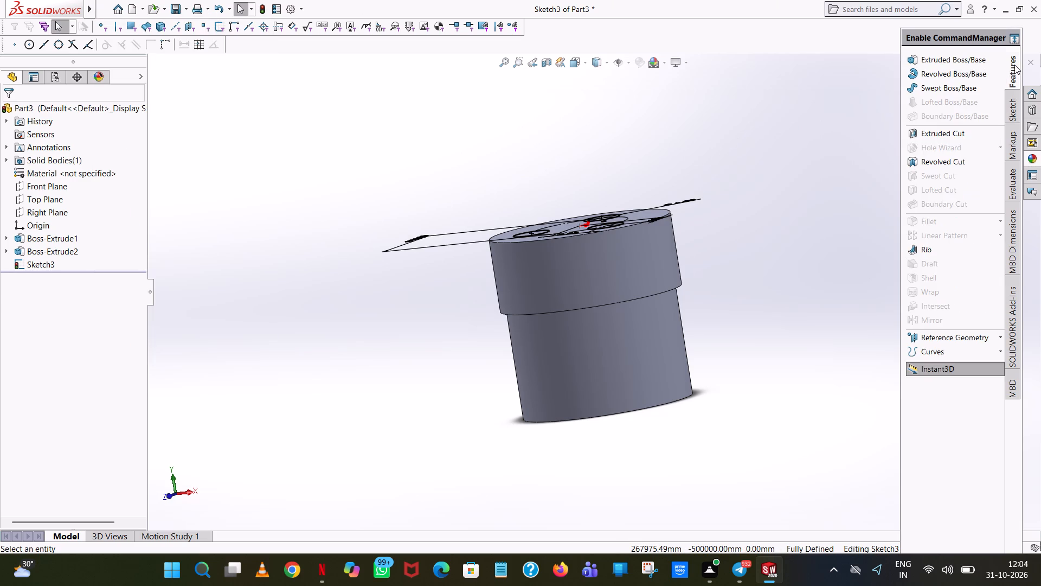
{"action": "left_click", "coordinate": [950, 134]}
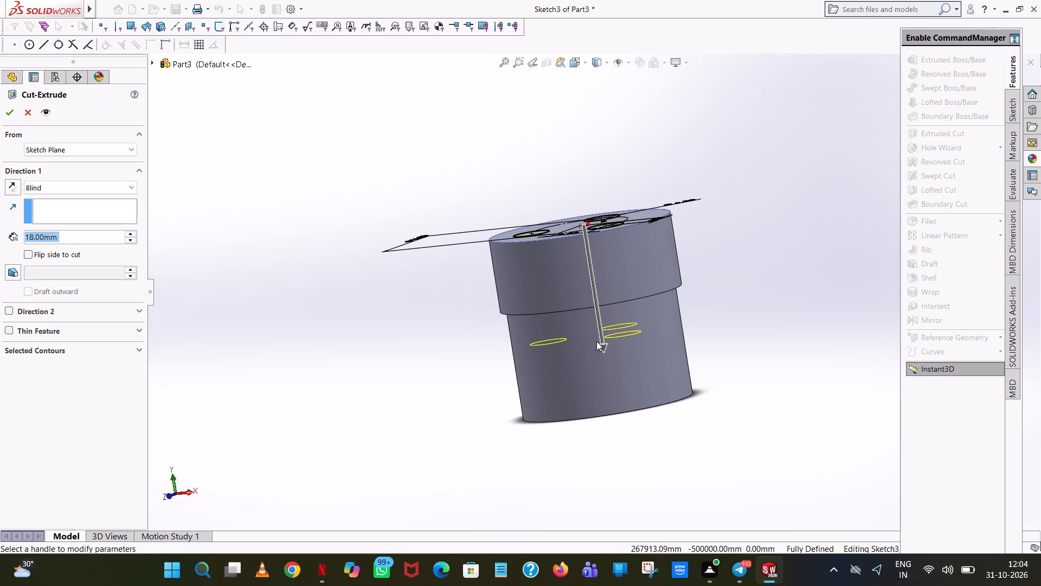
{"action": "left_click_drag", "start_coordinate": [605, 349], "coordinate": [628, 493]}
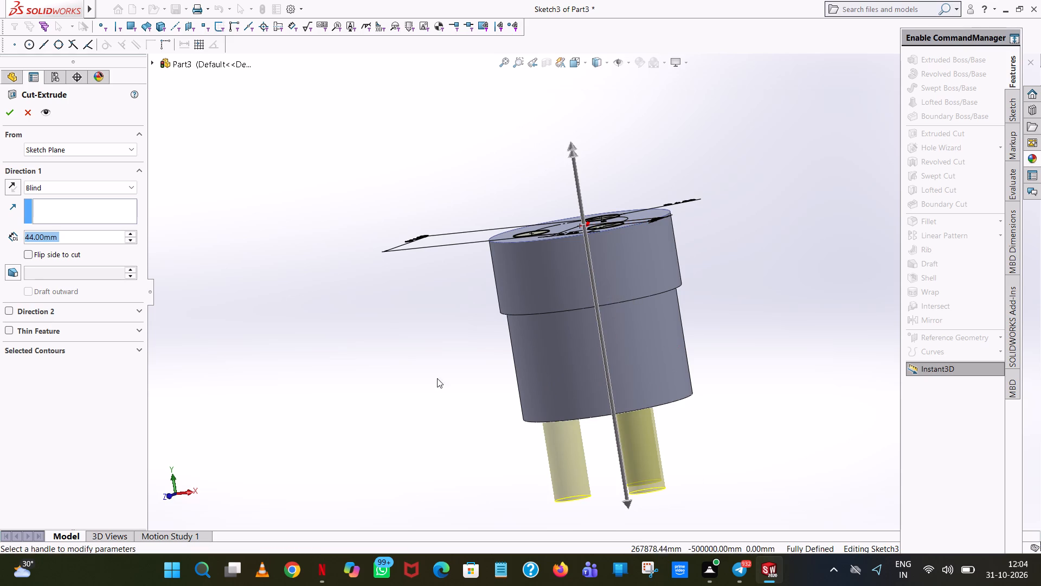
{"action": "middle_click_drag", "start_coordinate": [483, 405], "coordinate": [567, 361]}
{"action": "left_click", "coordinate": [6, 118]}
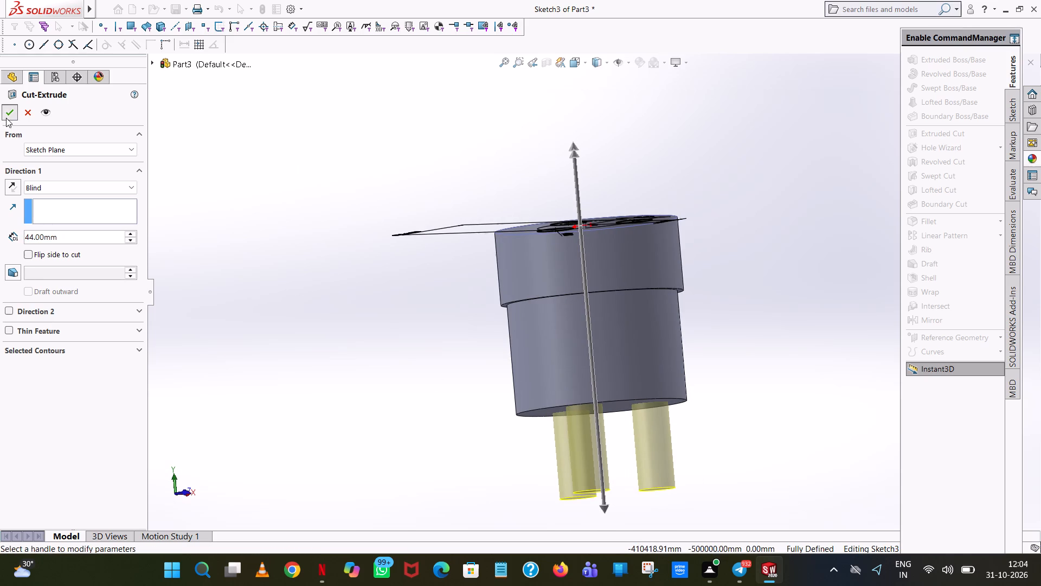
{"action": "left_click", "coordinate": [718, 169]}
Inspect the three holes and the stepped body from above, the side and below.
{"action": "scroll", "coordinate": [695, 164], "scroll_direction": "up", "scroll_amount": 1}
{"action": "middle_click_drag", "start_coordinate": [695, 169], "coordinate": [736, 377]}
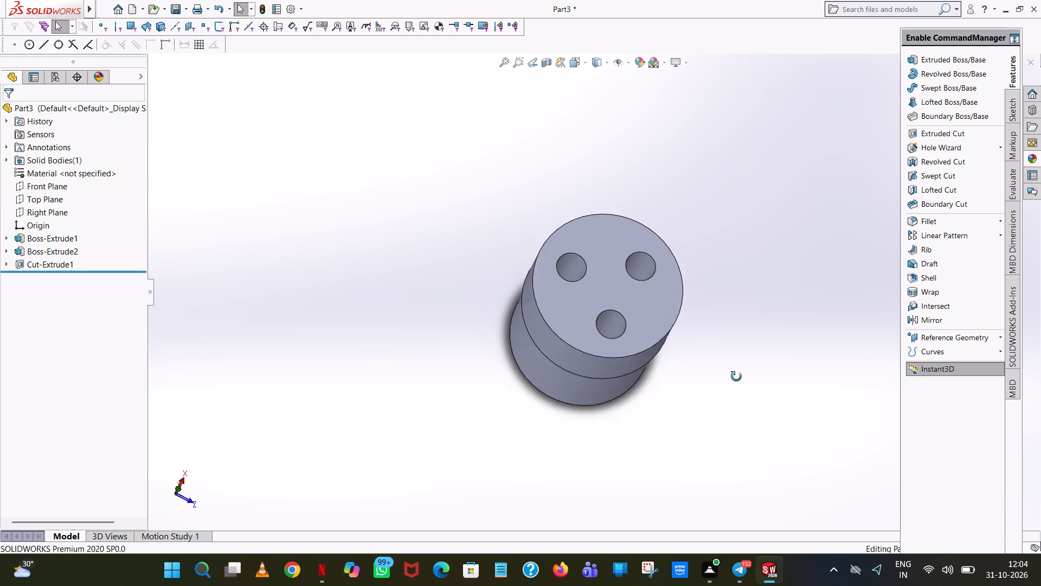
{"action": "middle_click_drag", "start_coordinate": [736, 377], "coordinate": [718, 174]}
{"action": "scroll", "coordinate": [725, 215], "scroll_direction": "up", "scroll_amount": 1}
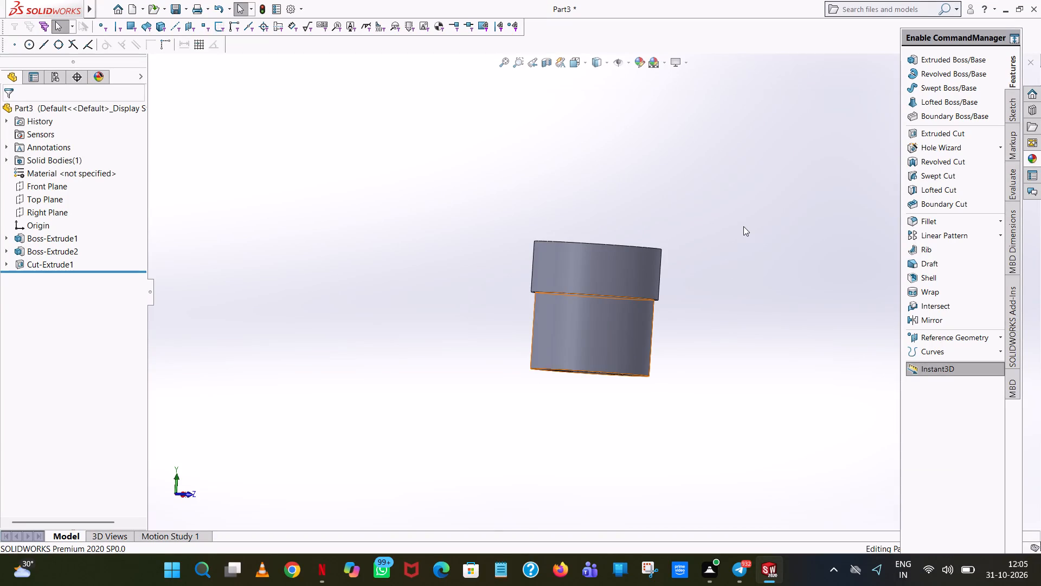
{"action": "scroll", "coordinate": [743, 226], "scroll_direction": "up", "scroll_amount": 1}
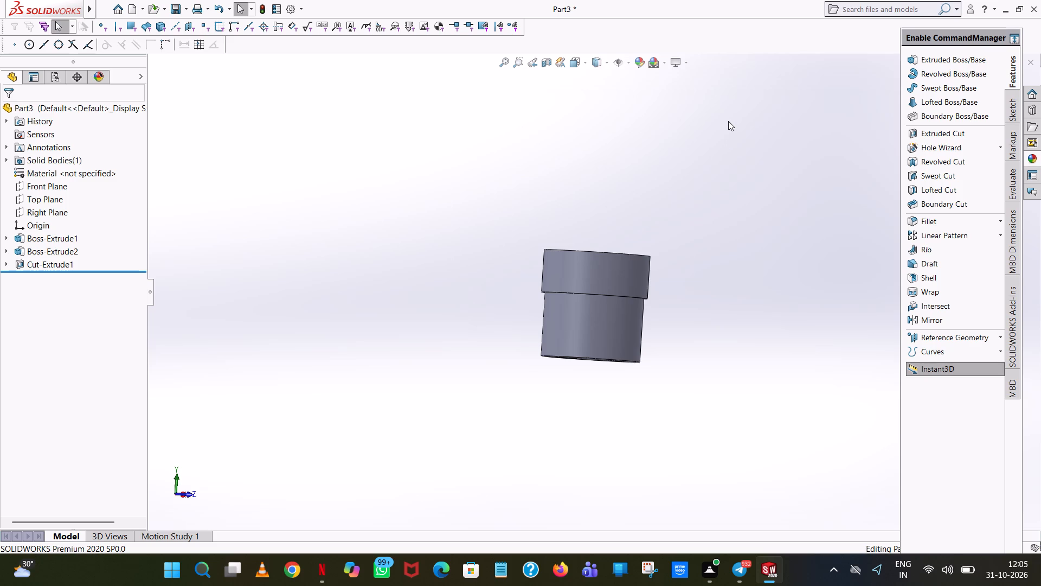
{"action": "scroll", "coordinate": [663, 251], "scroll_direction": "down", "scroll_amount": 1}
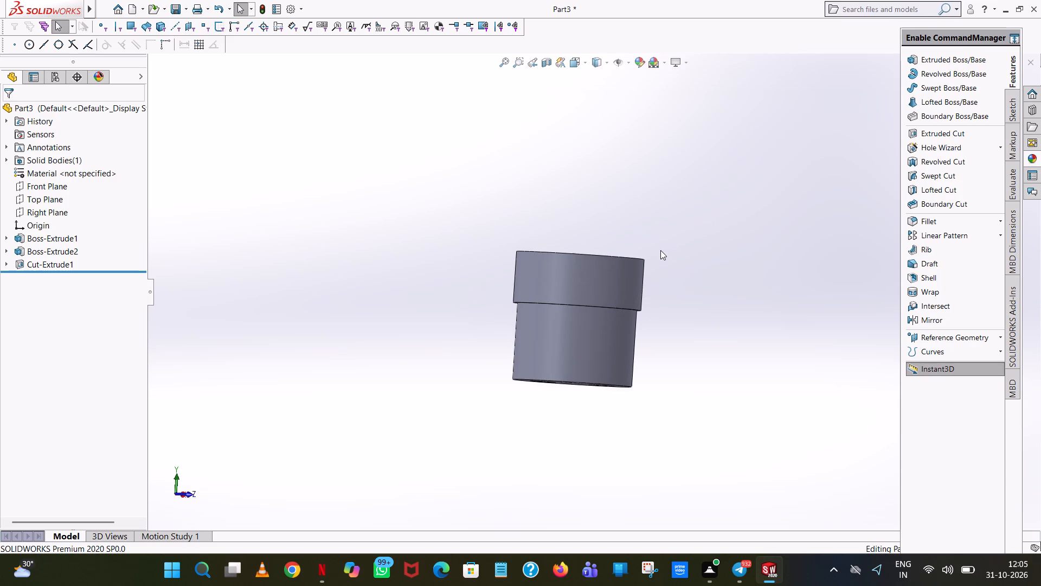
{"action": "middle_click_drag", "start_coordinate": [659, 244], "coordinate": [701, 62]}
{"action": "scroll", "coordinate": [701, 61], "scroll_direction": "up", "scroll_amount": 1}
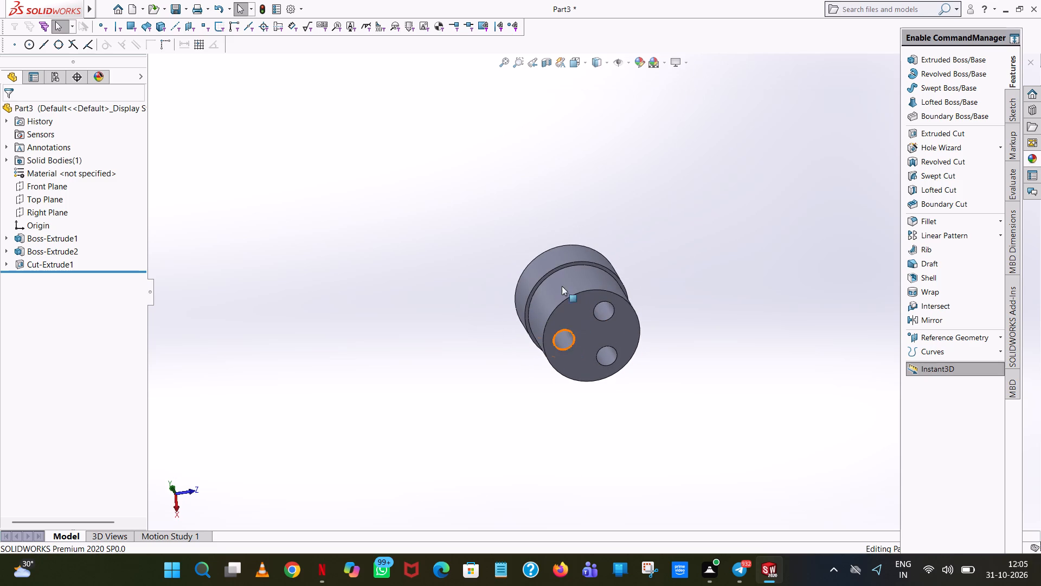
{"action": "scroll", "coordinate": [574, 285], "scroll_direction": "down", "scroll_amount": 1}
{"action": "middle_click_drag", "start_coordinate": [574, 286], "coordinate": [630, 501]}
{"action": "middle_click_drag", "start_coordinate": [582, 271], "coordinate": [632, 390]}
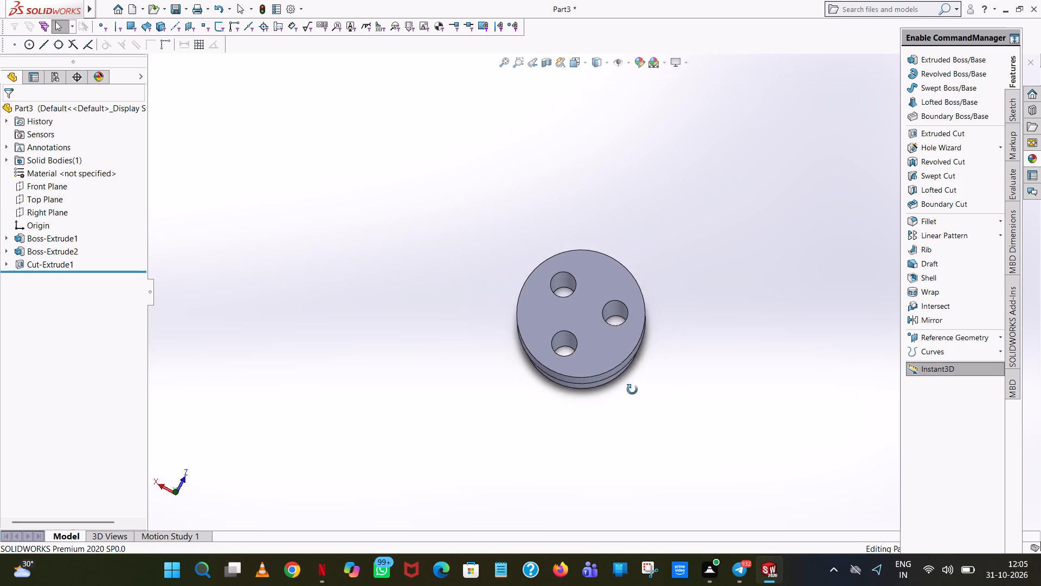
{"action": "middle_click_drag", "start_coordinate": [632, 390], "coordinate": [628, 385]}
Start an extruded-cut sketch on the top face and draw a circle of radius 3 mm centred on the origin.
{"action": "left_click", "coordinate": [950, 135]}
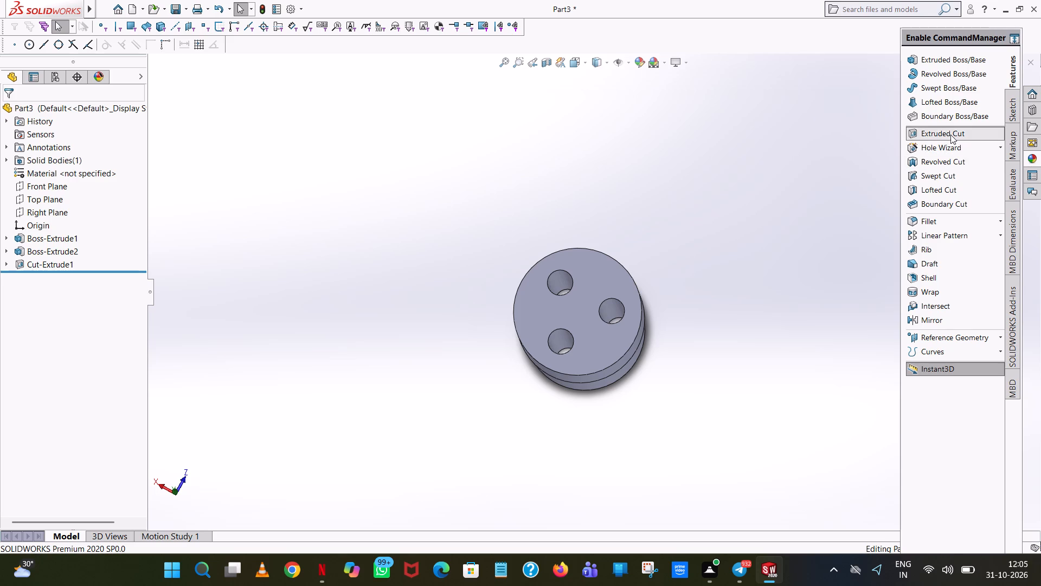
{"action": "left_click", "coordinate": [576, 306]}
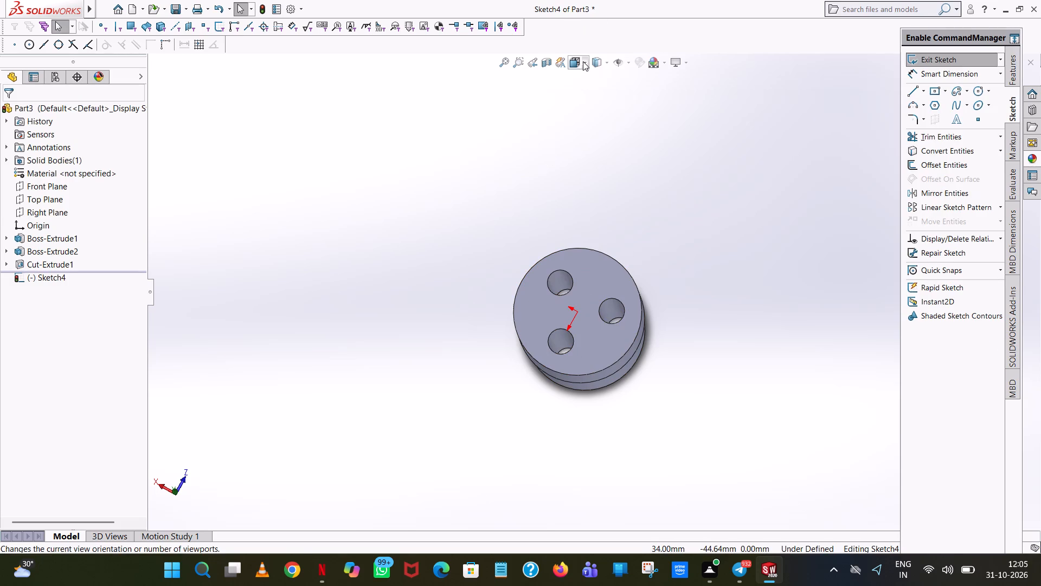
{"action": "left_click", "coordinate": [583, 61]}
{"action": "left_click", "coordinate": [636, 128]}
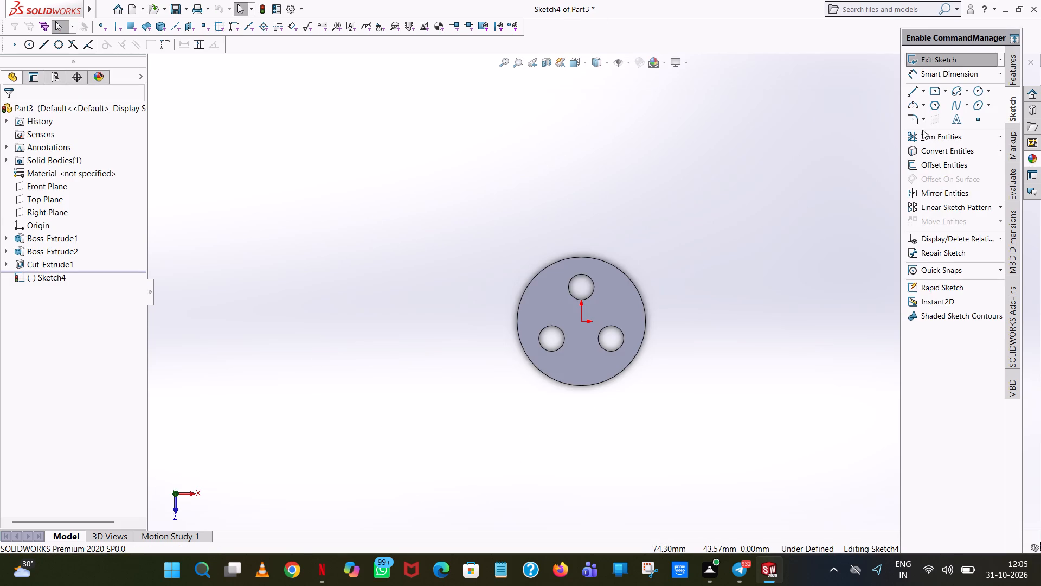
{"action": "left_click", "coordinate": [976, 87]}
{"action": "scroll", "coordinate": [602, 327], "scroll_direction": "down", "scroll_amount": 8}
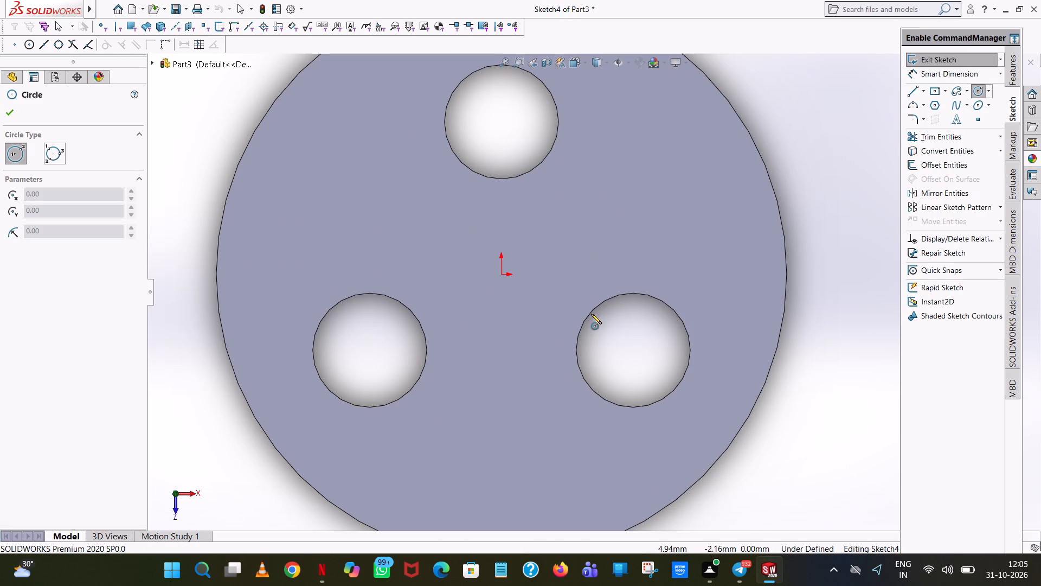
{"action": "left_click", "coordinate": [501, 272]}
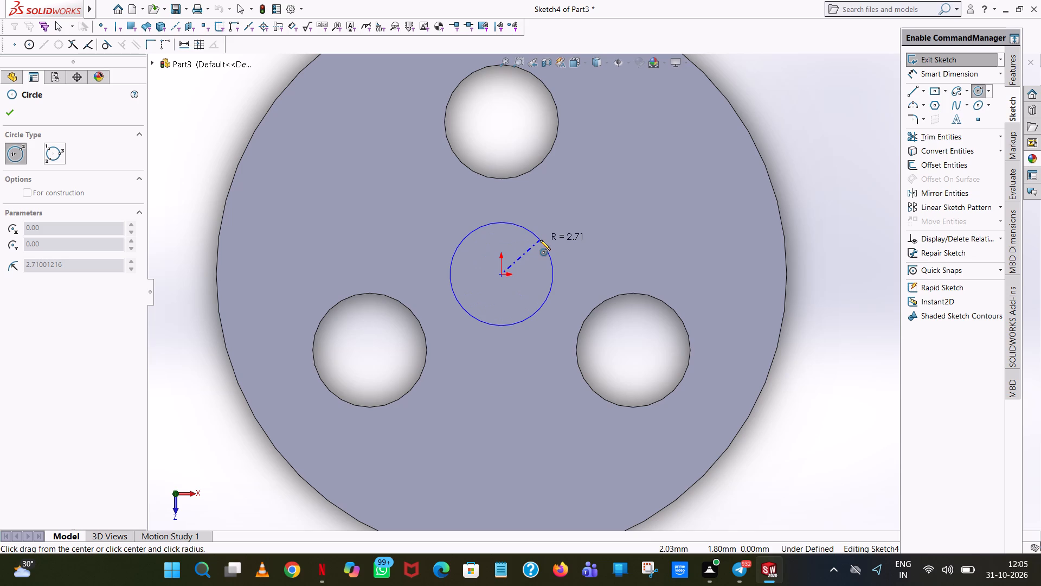
{"action": "left_click", "coordinate": [540, 240]}
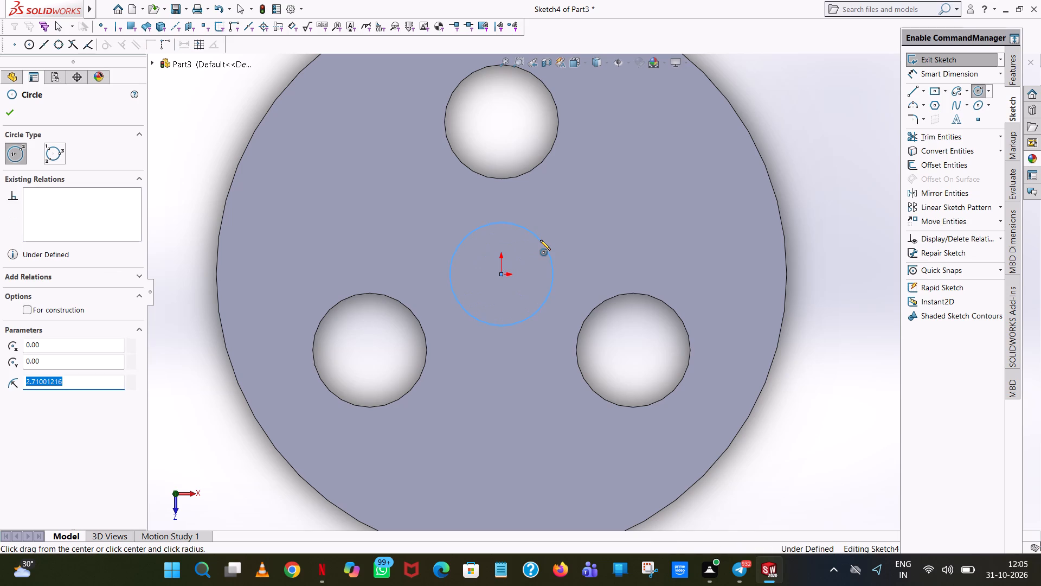
{"action": "key", "text": "3"}
{"action": "key", "text": "Return"}
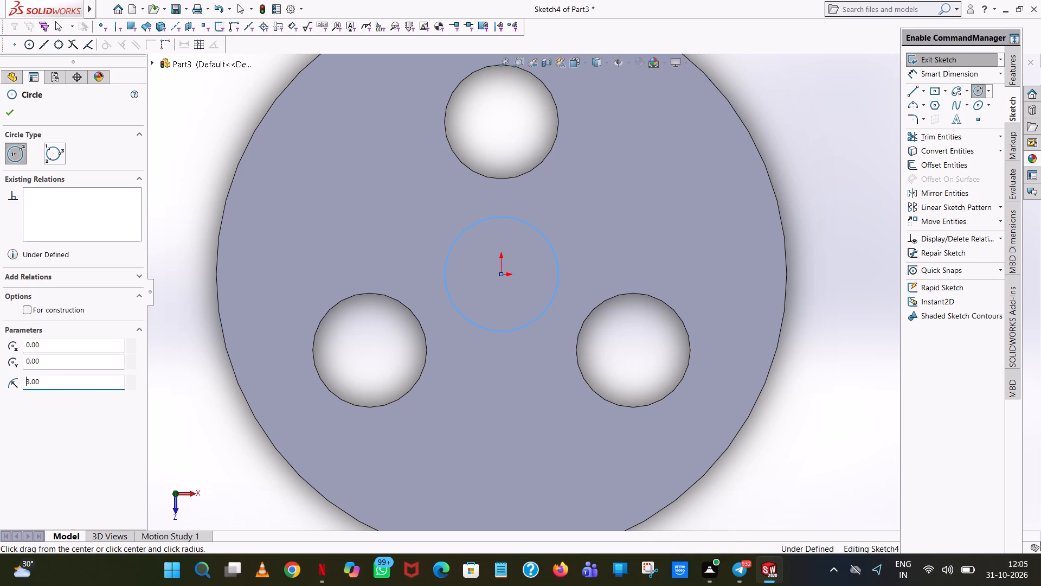
{"action": "right_click", "coordinate": [540, 240]}
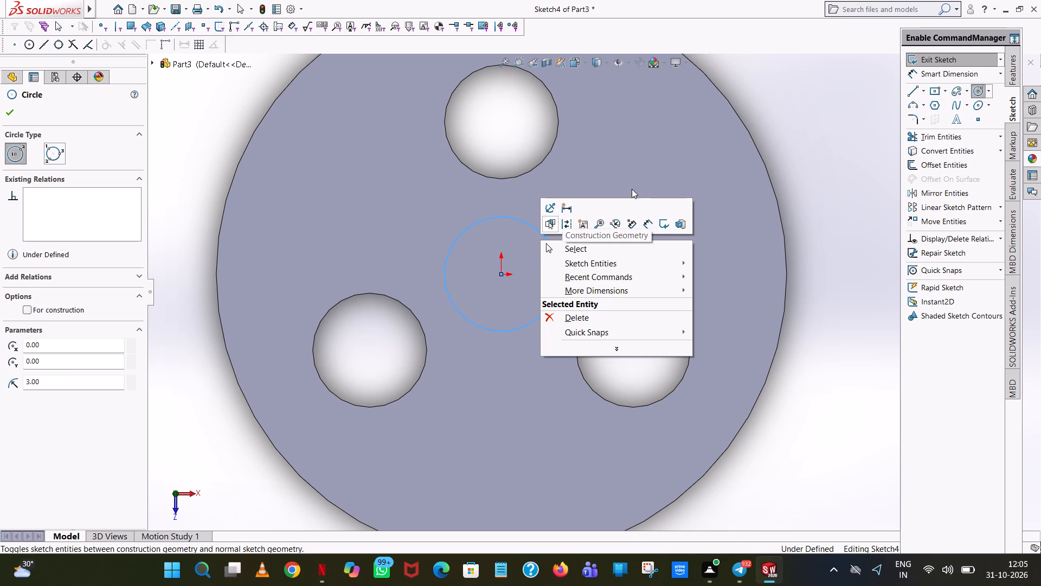
{"action": "left_click", "coordinate": [577, 247]}
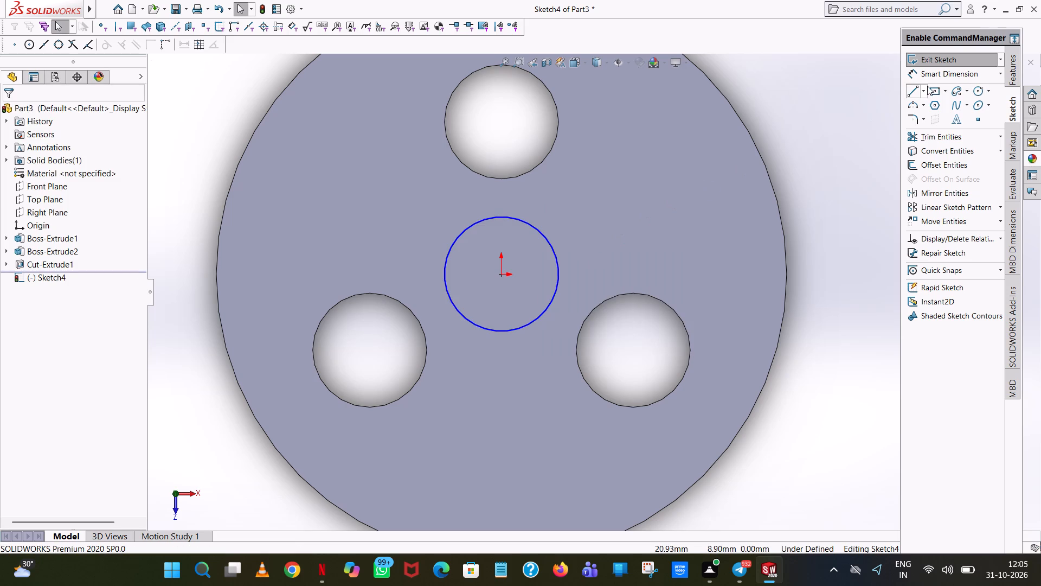
Dimension the central circle's diameter at 6 mm.
{"action": "left_click", "coordinate": [950, 75]}
{"action": "left_click", "coordinate": [526, 223]}
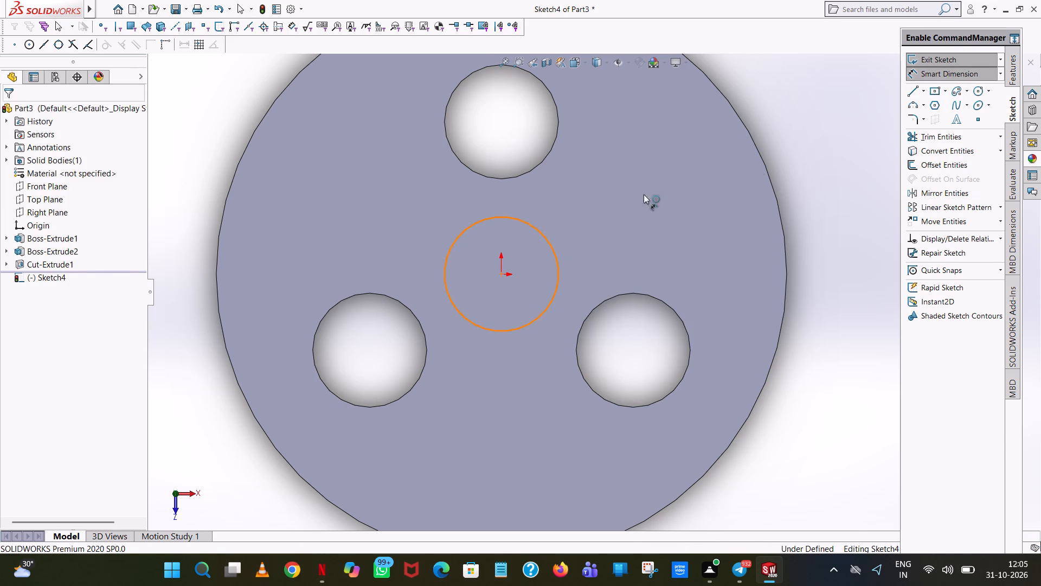
{"action": "left_click", "coordinate": [839, 140]}
{"action": "left_click", "coordinate": [795, 124]}
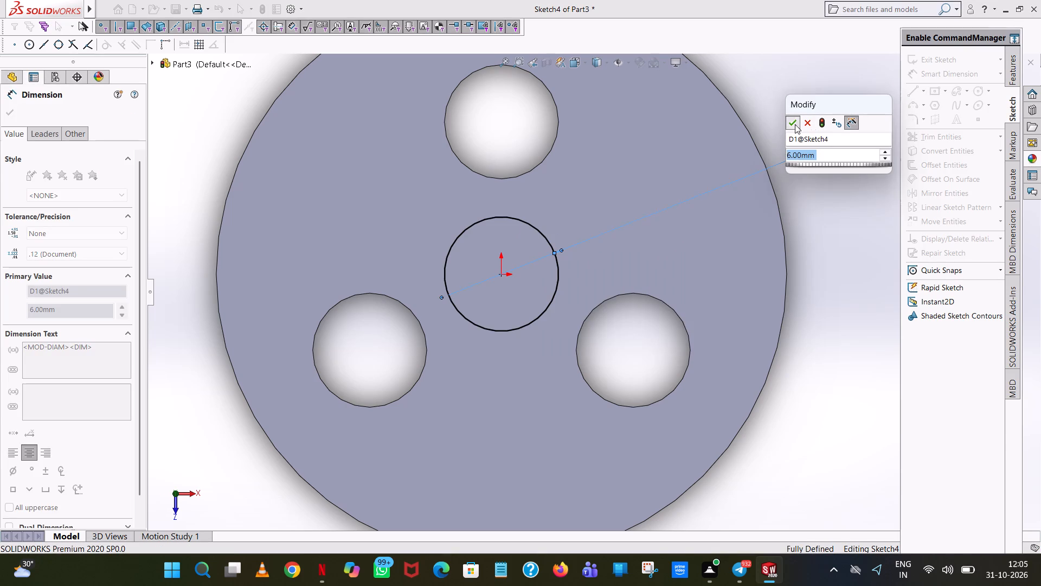
Cut the 6 mm central circle through the stepped cylinder with a blind extruded cut 44 mm deep.
{"action": "left_click", "coordinate": [792, 101]}
{"action": "left_click", "coordinate": [1014, 77]}
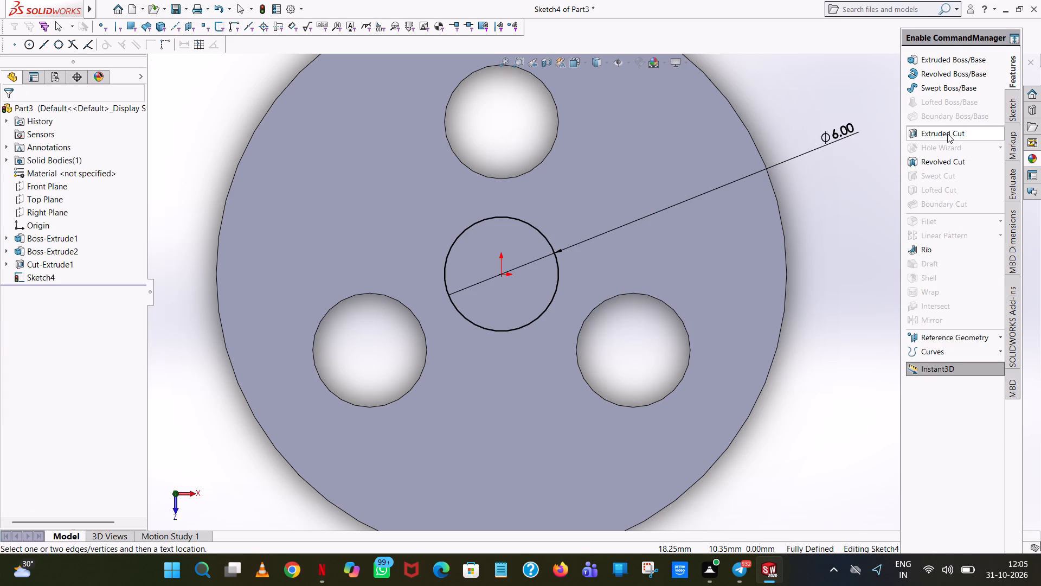
{"action": "left_click", "coordinate": [947, 135]}
{"action": "middle_click_drag", "start_coordinate": [676, 409], "coordinate": [673, 309]}
{"action": "scroll", "coordinate": [676, 409], "scroll_direction": "down", "scroll_amount": 1}
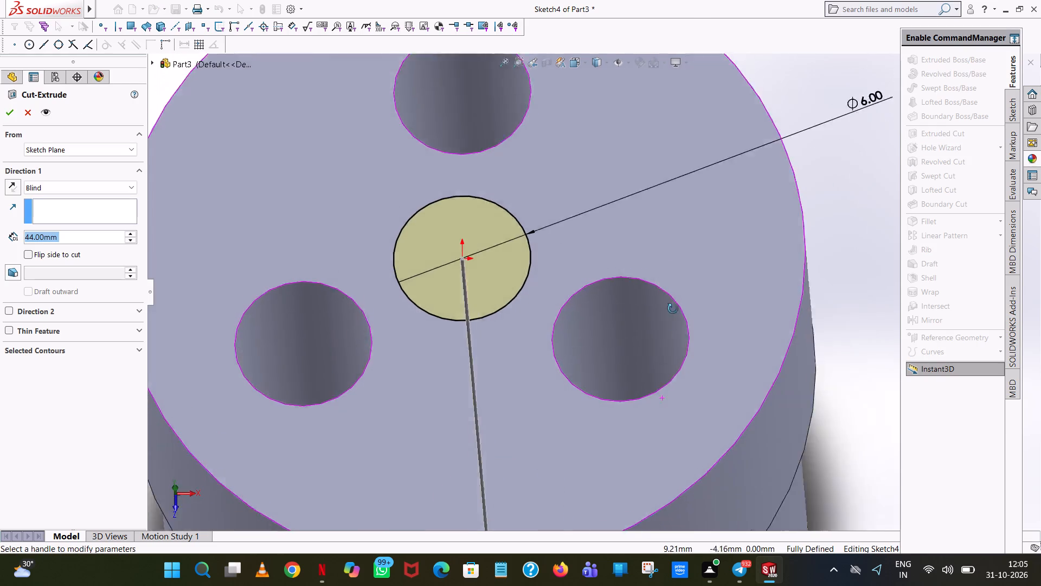
{"action": "middle_click_drag", "start_coordinate": [673, 309], "coordinate": [670, 206]}
{"action": "scroll", "coordinate": [651, 233], "scroll_direction": "up", "scroll_amount": 7}
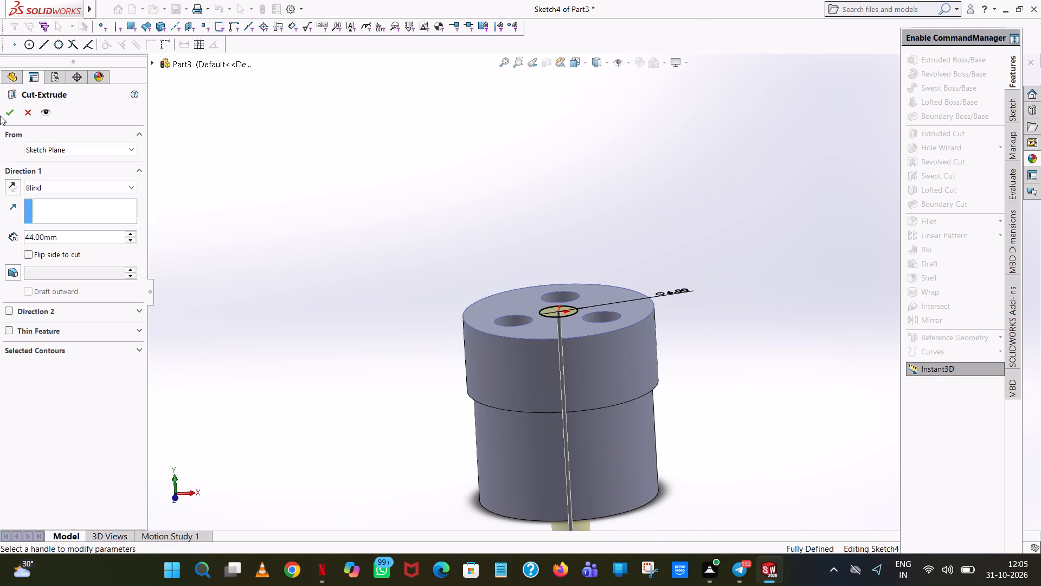
{"action": "left_click", "coordinate": [6, 113]}
{"action": "left_click", "coordinate": [416, 196]}
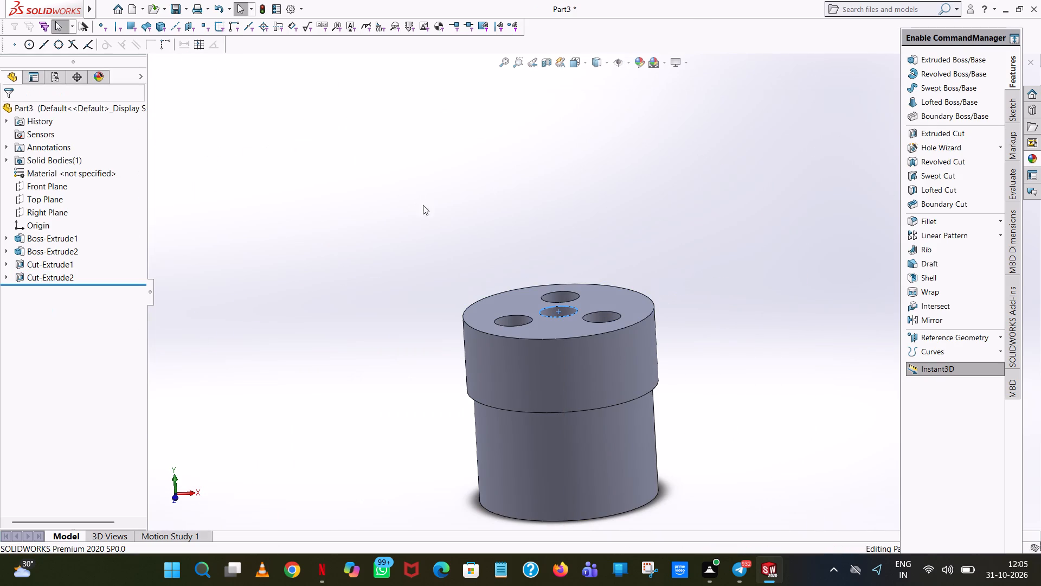
Inspect the four holes and the stepped body from above, below and the side.
{"action": "scroll", "coordinate": [603, 269], "scroll_direction": "up", "scroll_amount": 1}
{"action": "middle_click_drag", "start_coordinate": [603, 271], "coordinate": [608, 472]}
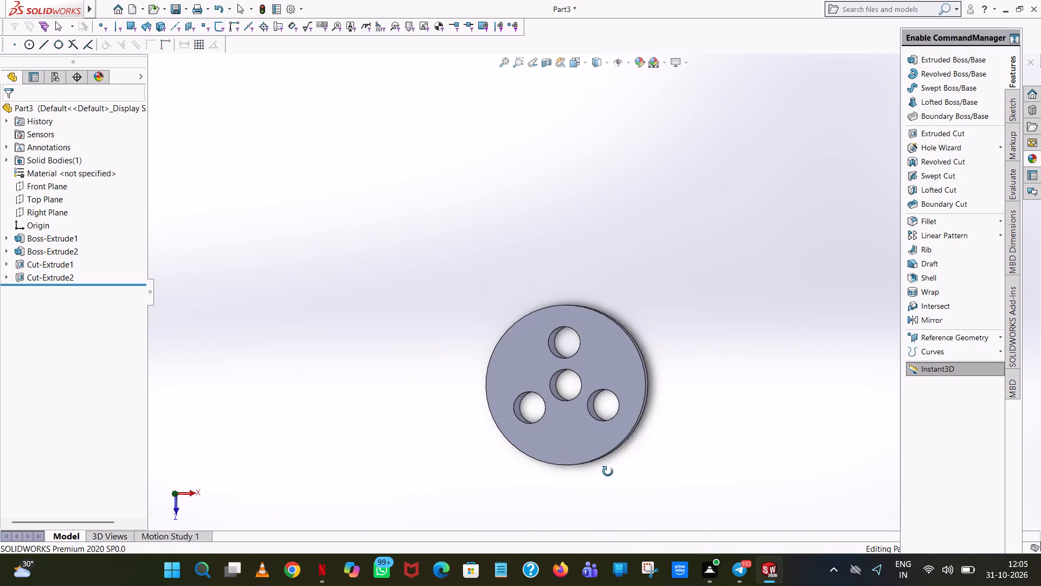
{"action": "middle_click_drag", "start_coordinate": [608, 472], "coordinate": [847, 173]}
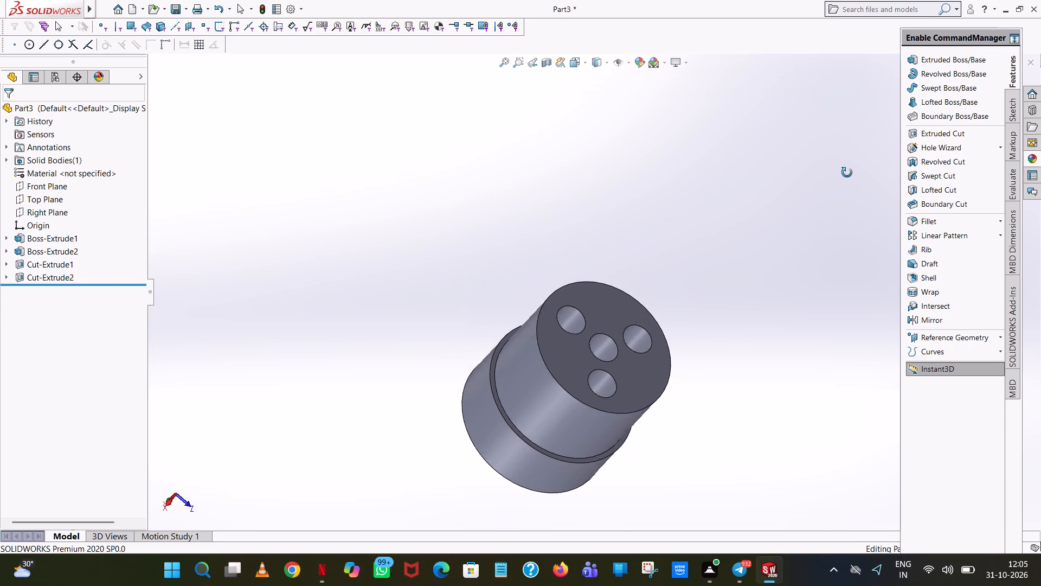
{"action": "middle_click_drag", "start_coordinate": [847, 173], "coordinate": [820, 237]}
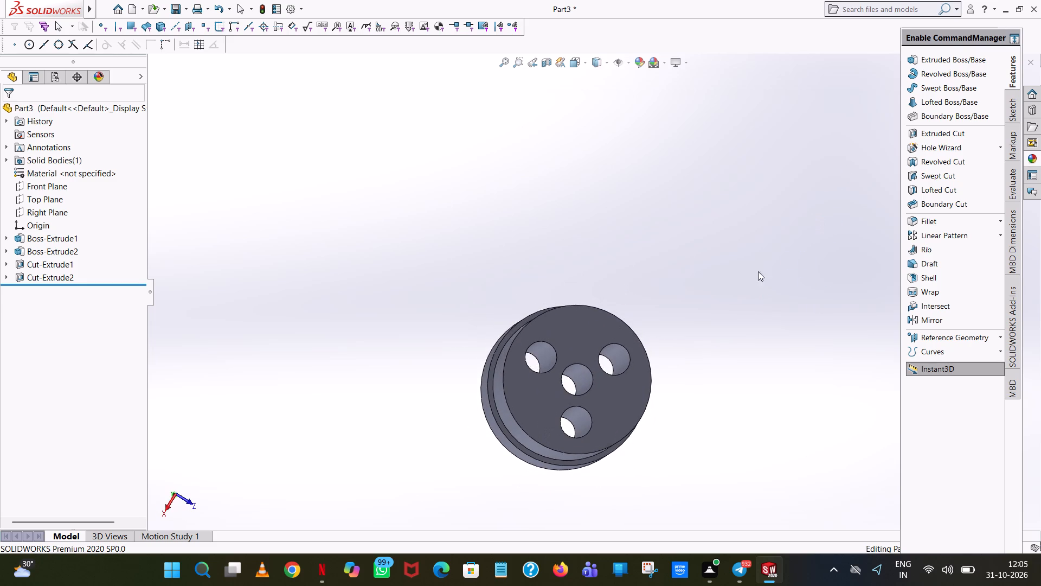
{"action": "scroll", "coordinate": [647, 364], "scroll_direction": "down", "scroll_amount": 5}
{"action": "middle_click_drag", "start_coordinate": [643, 370], "coordinate": [639, 305]}
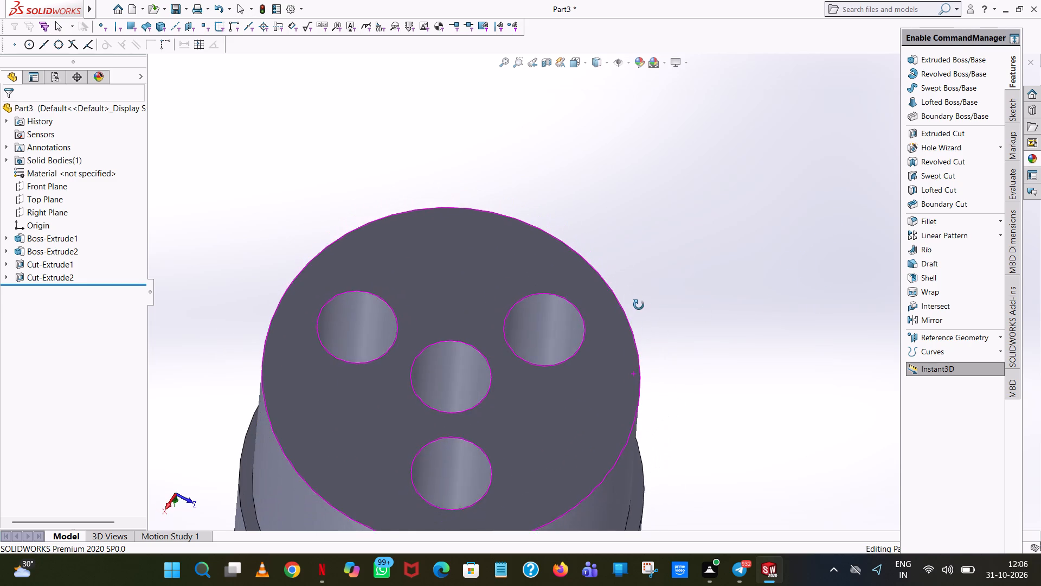
{"action": "middle_click_drag", "start_coordinate": [639, 305], "coordinate": [683, 348]}
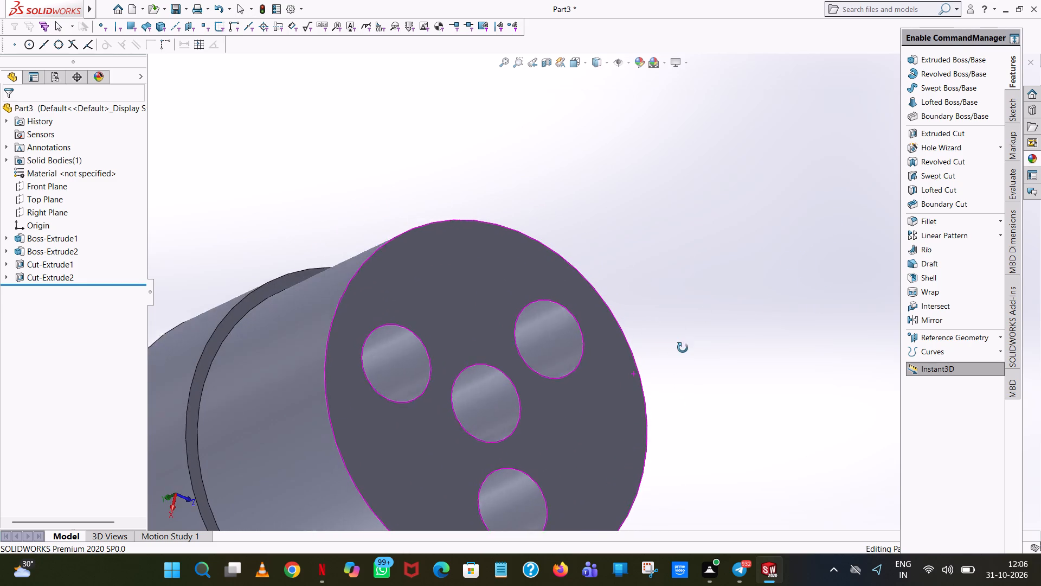
{"action": "middle_click_drag", "start_coordinate": [683, 348], "coordinate": [693, 365]}
{"action": "middle_click", "coordinate": [693, 365]}
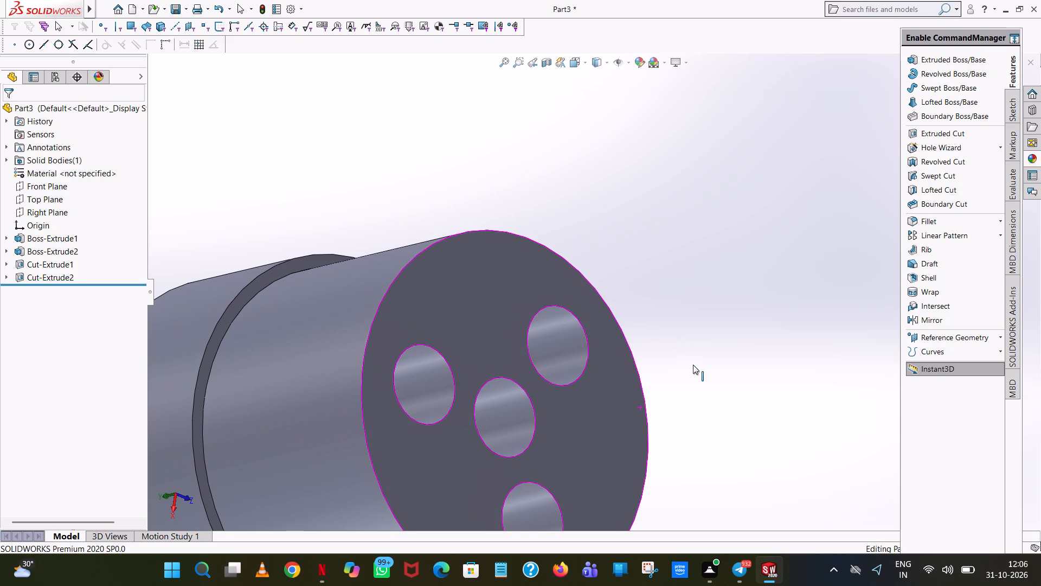
{"action": "scroll", "coordinate": [693, 365], "scroll_direction": "up", "scroll_amount": 1}
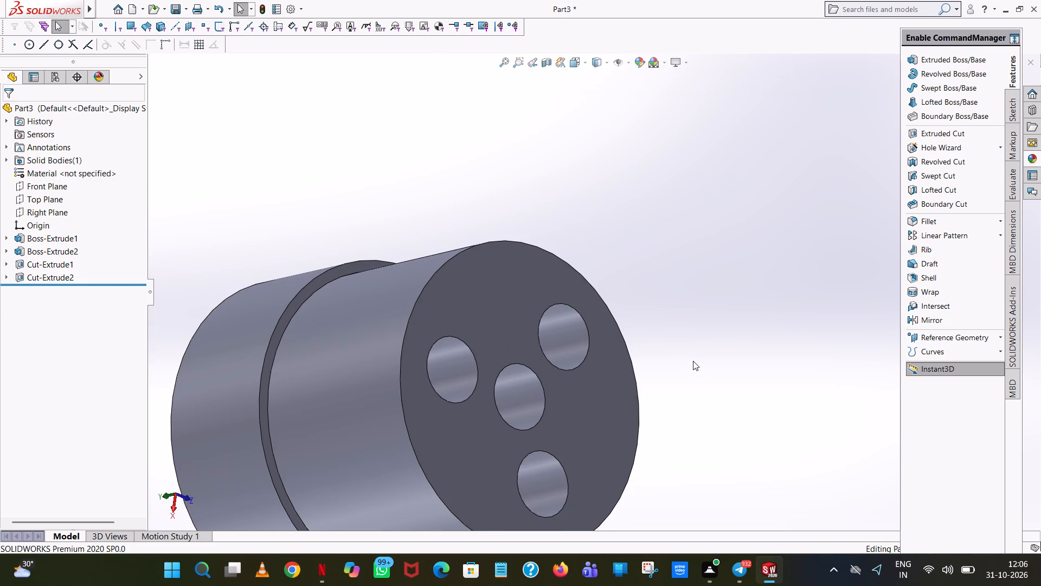
{"action": "middle_click_drag", "start_coordinate": [687, 362], "coordinate": [759, 246]}
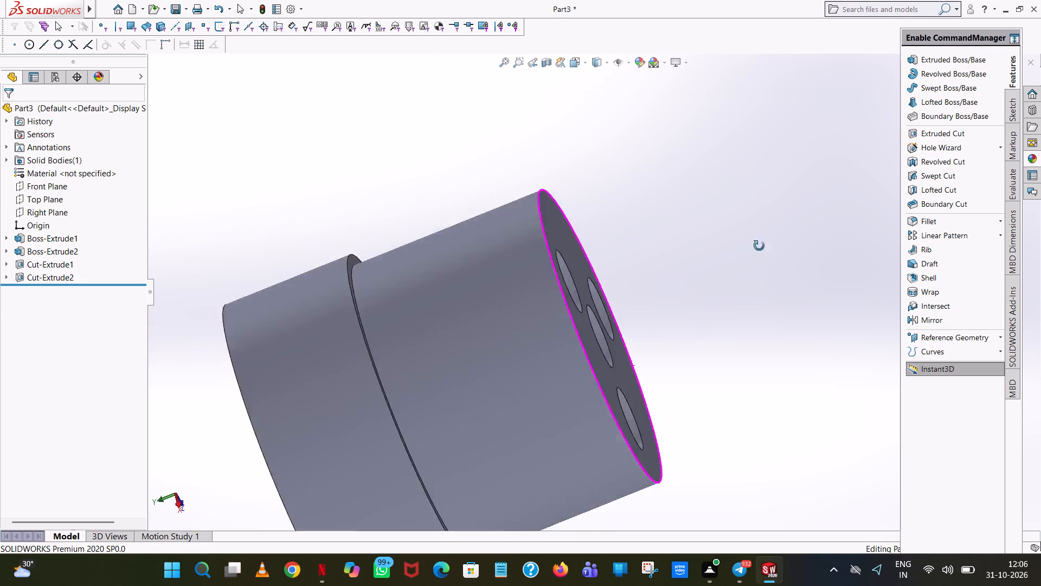
{"action": "middle_click_drag", "start_coordinate": [759, 246], "coordinate": [783, 183]}
Apply a pale yellow colour from the standard swatches to the whole part.
{"action": "right_click", "coordinate": [679, 250]}
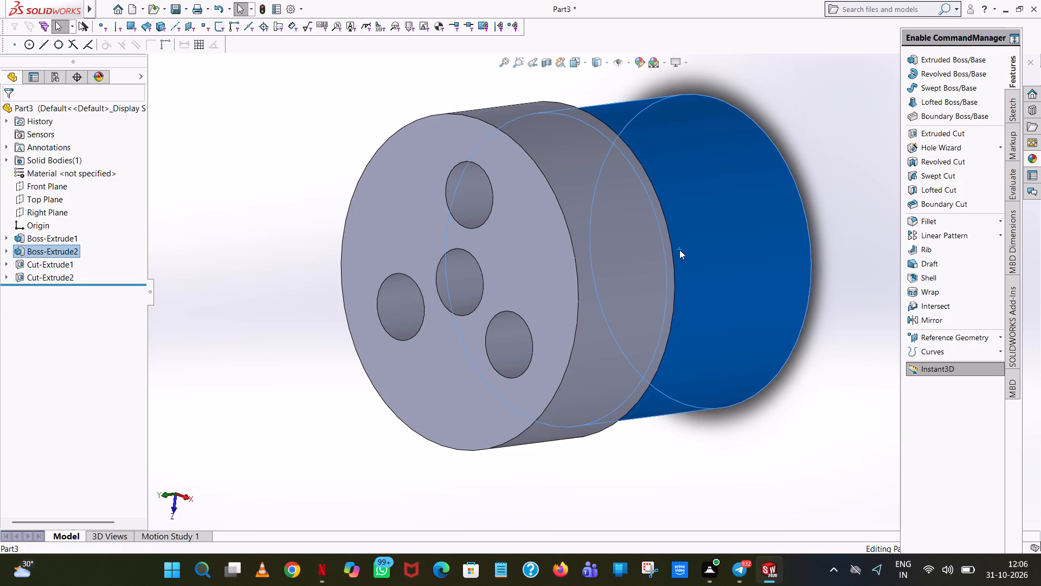
{"action": "left_click", "coordinate": [776, 222]}
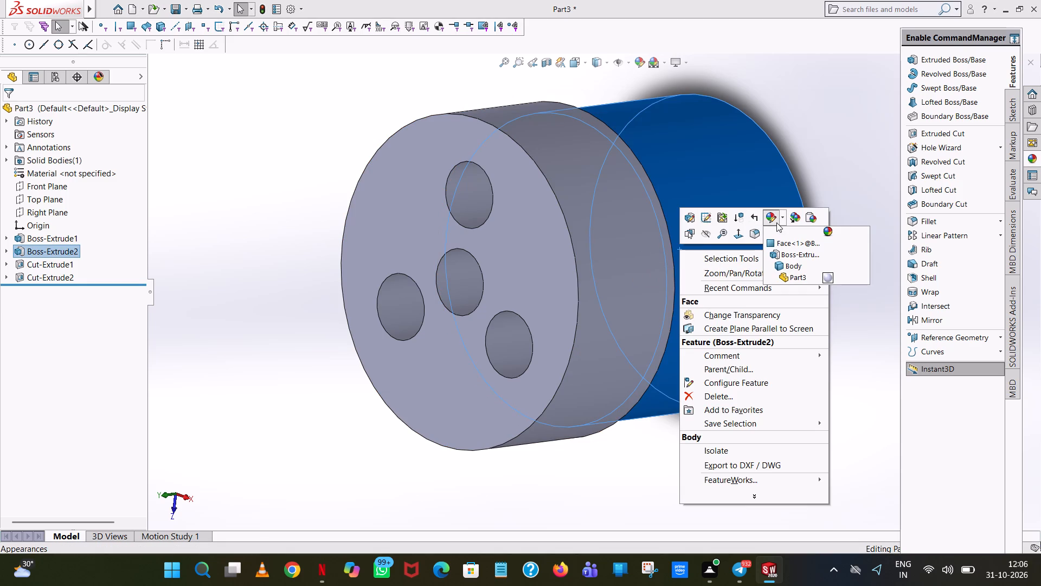
{"action": "left_click", "coordinate": [768, 214]}
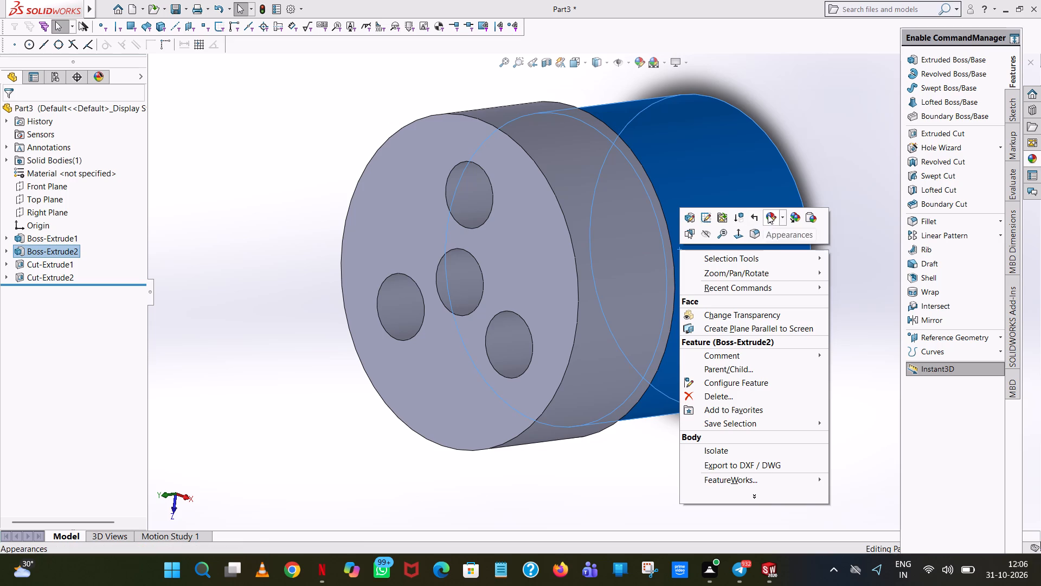
{"action": "left_click", "coordinate": [776, 275]}
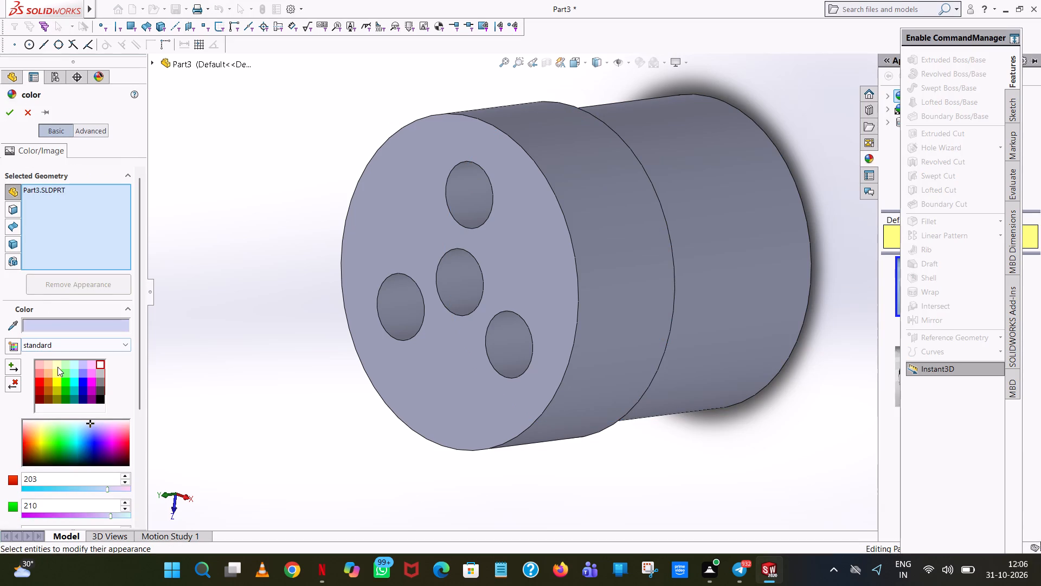
{"action": "left_click", "coordinate": [57, 367]}
{"action": "left_click", "coordinate": [58, 375]}
{"action": "left_click", "coordinate": [53, 363]}
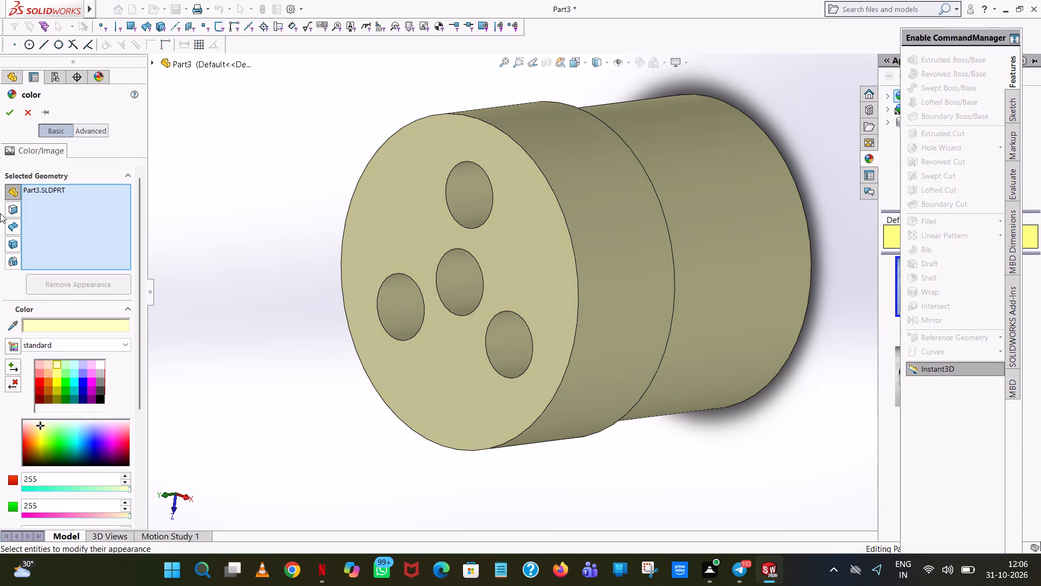
{"action": "left_click", "coordinate": [15, 116]}
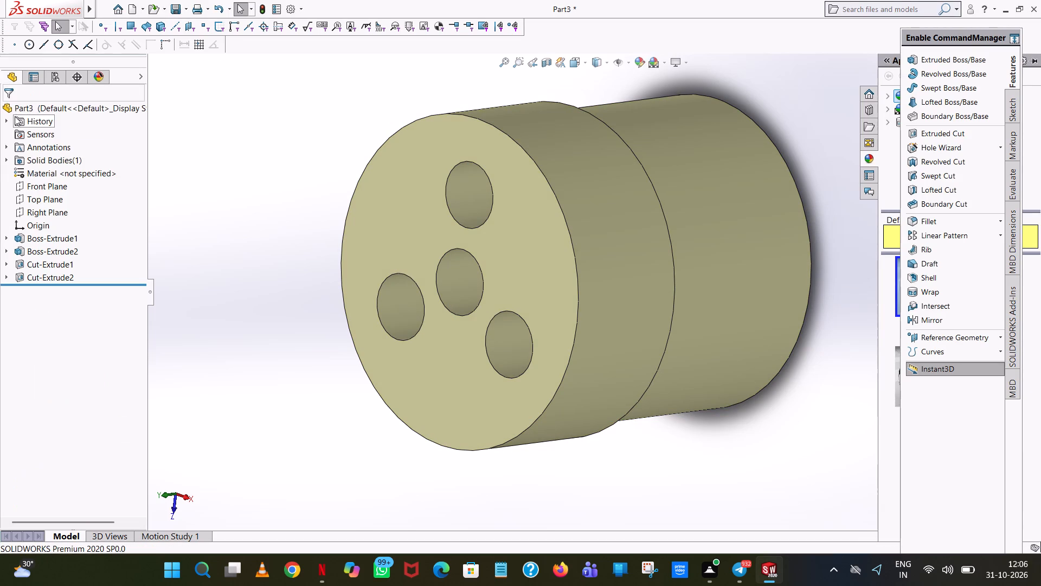
Save the part as "horizontal cylinder" in the elbow engine assembly folder.
{"action": "left_click", "coordinate": [175, 12]}
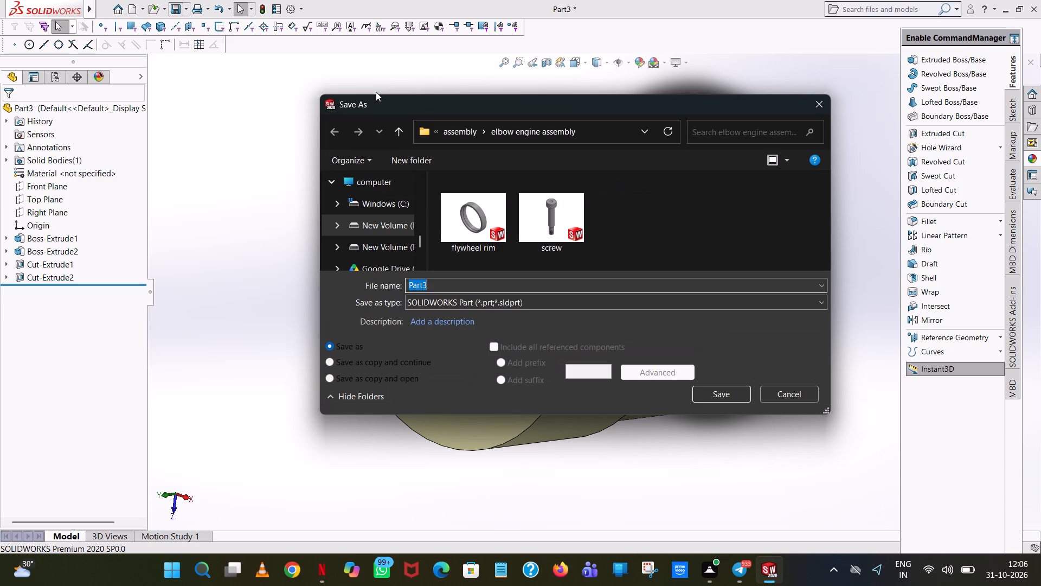
{"action": "key", "text": "h"}
{"action": "key", "text": "o"}
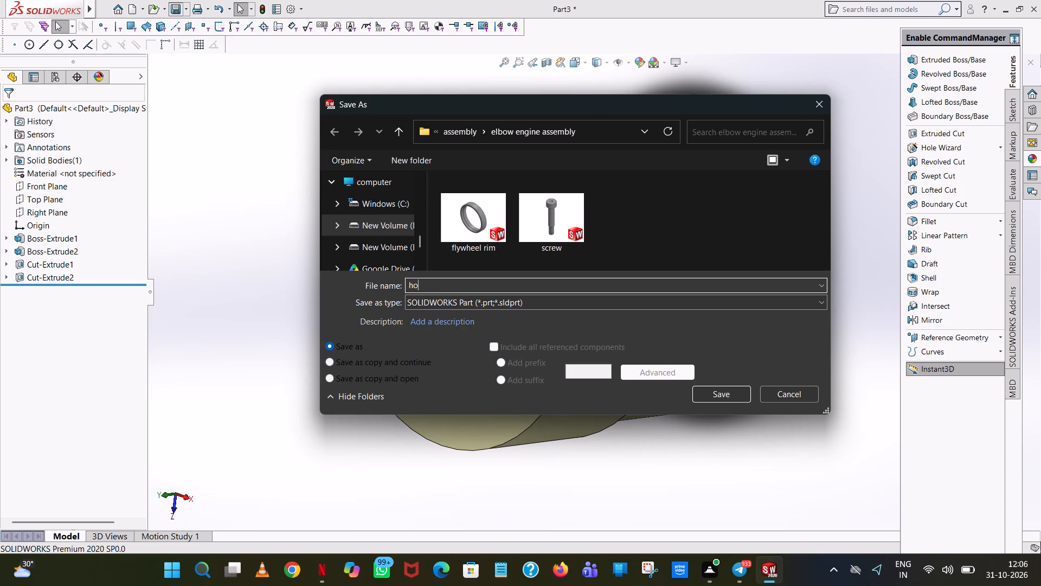
{"action": "key", "text": "r"}
{"action": "key", "text": "i"}
{"action": "key", "text": "z"}
{"action": "type", "text": "ont"}
{"action": "key", "text": "a"}
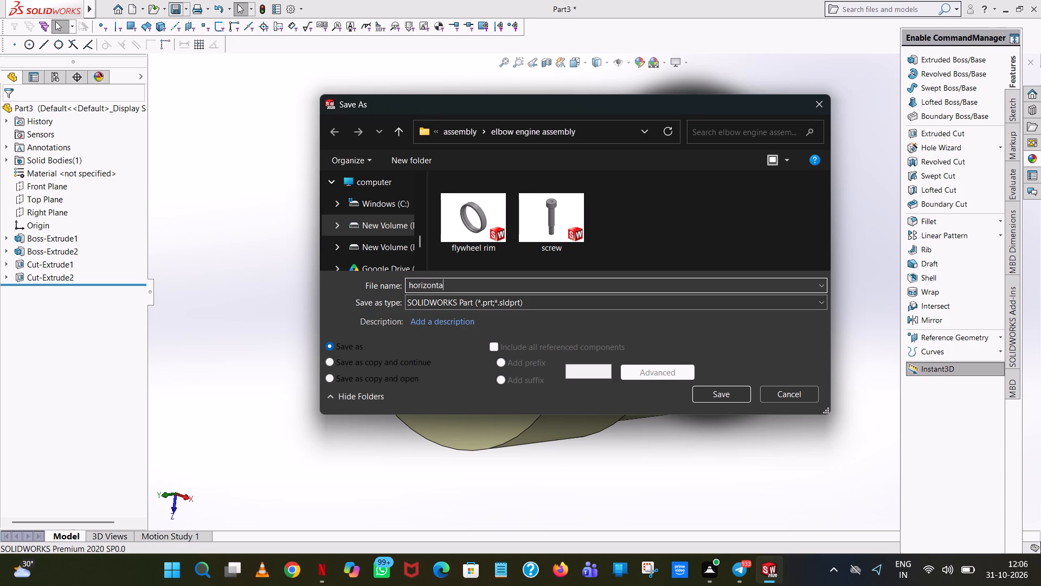
{"action": "key", "text": "l"}
{"action": "key", "text": "space"}
{"action": "type", "text": "cylinder"}
{"action": "key", "text": "Return"}
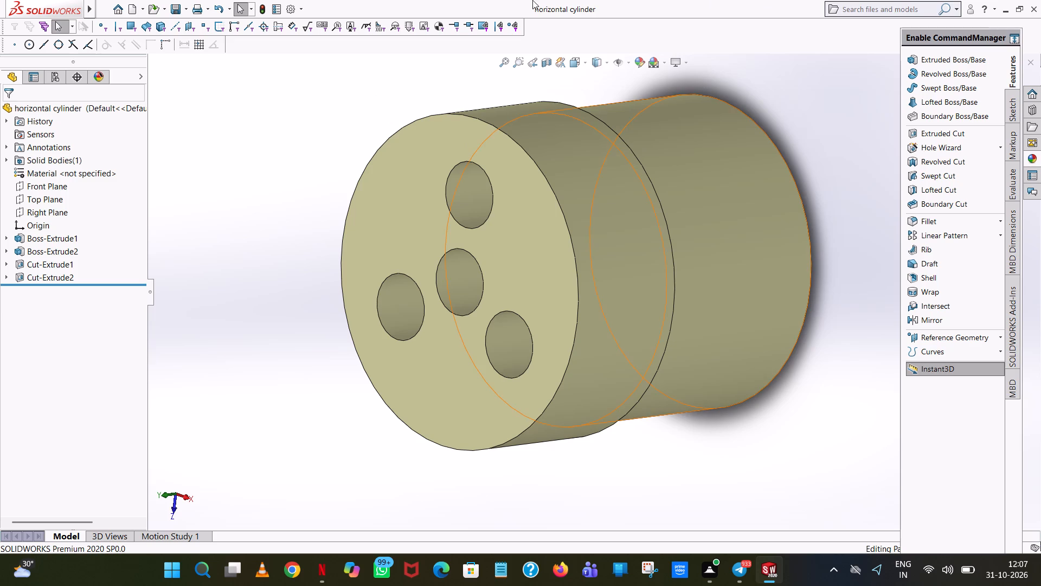
Save a PDF copy of the part as "horizontal cylinder" in the elbow engine assembly folder.
{"action": "left_click", "coordinate": [185, 2]}
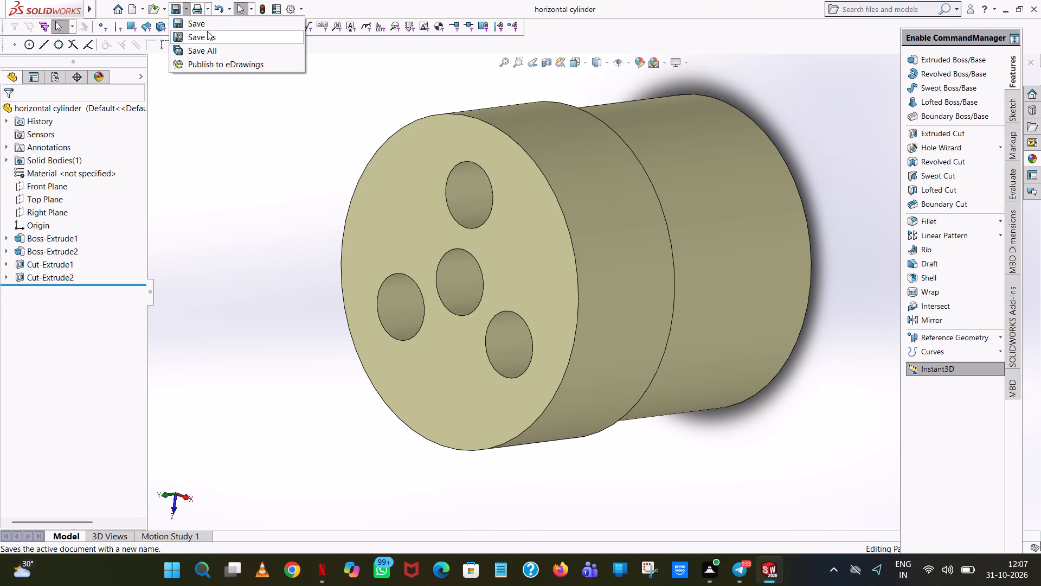
{"action": "left_click", "coordinate": [207, 31]}
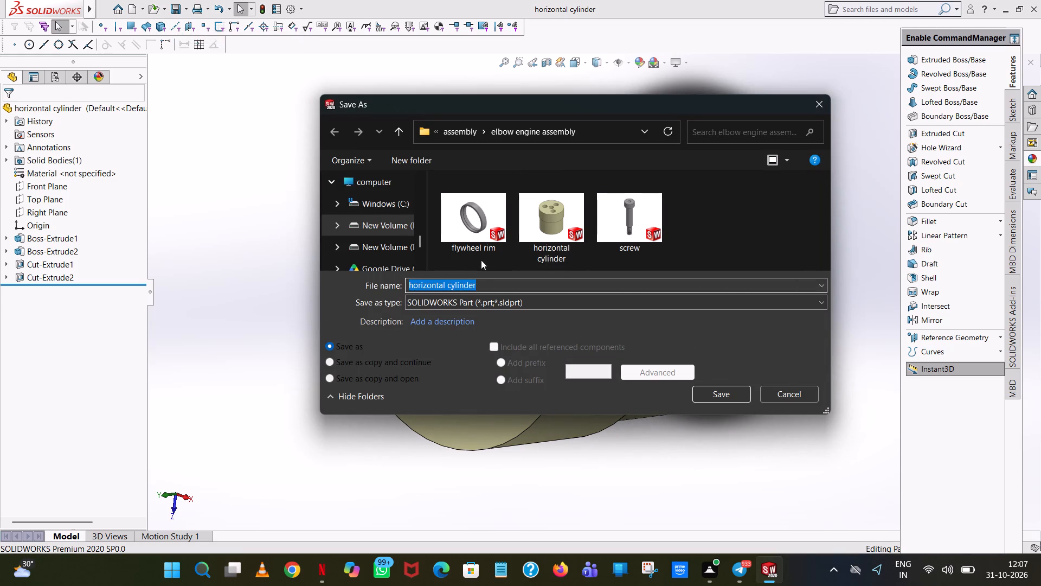
{"action": "left_click", "coordinate": [480, 298]}
{"action": "left_click", "coordinate": [537, 77]}
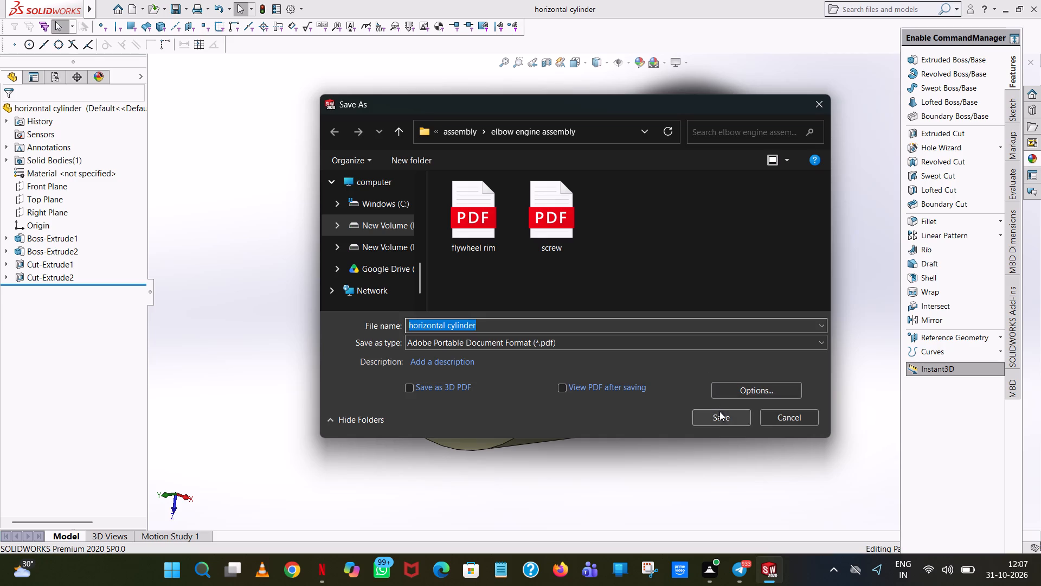
{"action": "left_click", "coordinate": [719, 417]}
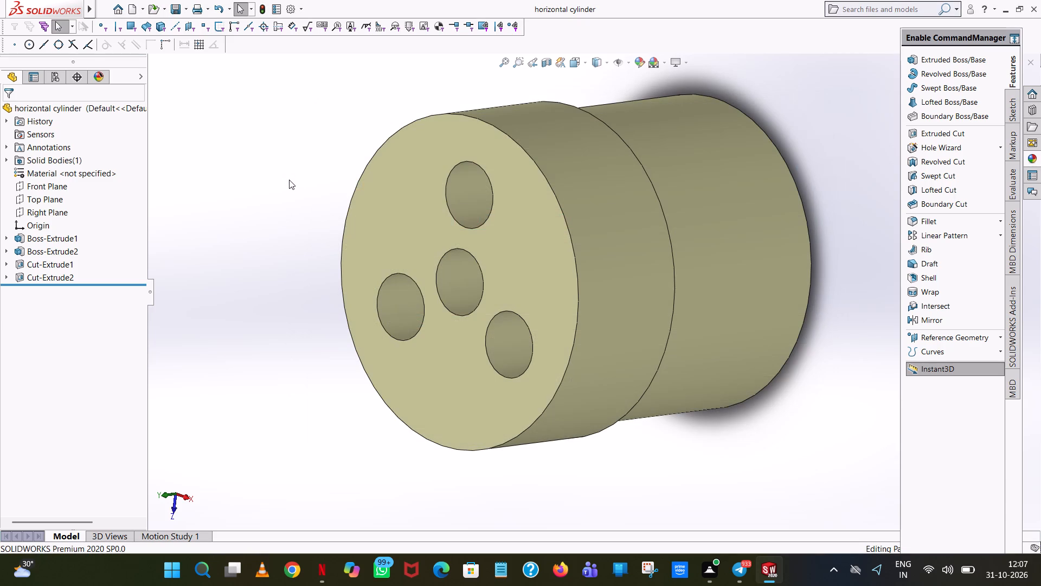
Check the elbow engine assembly folder's PDF files for the horizontal cylinder.
{"action": "left_click", "coordinate": [185, 5]}
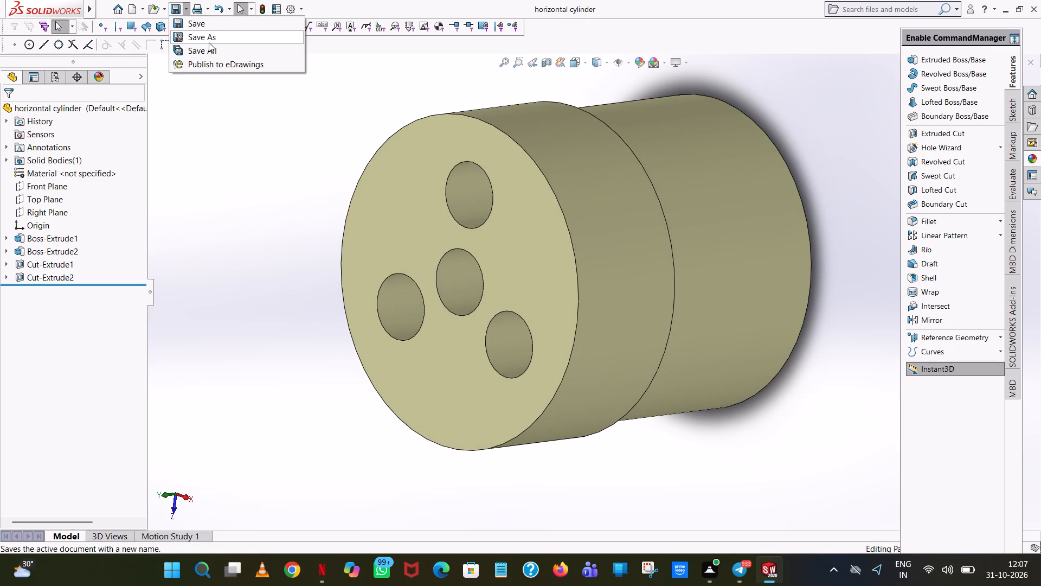
{"action": "left_click", "coordinate": [209, 42]}
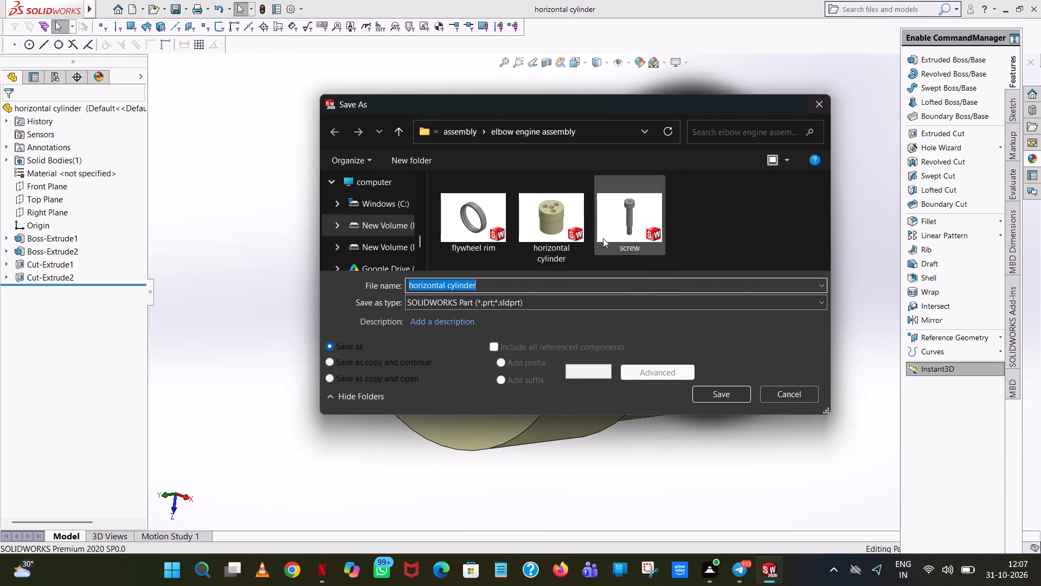
{"action": "left_click", "coordinate": [516, 299]}
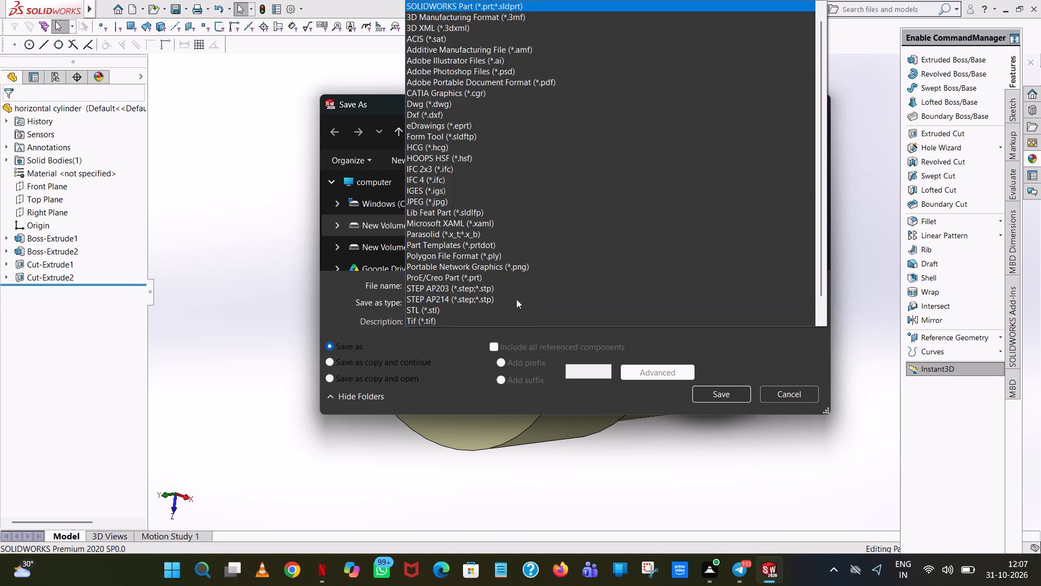
{"action": "left_click", "coordinate": [504, 81]}
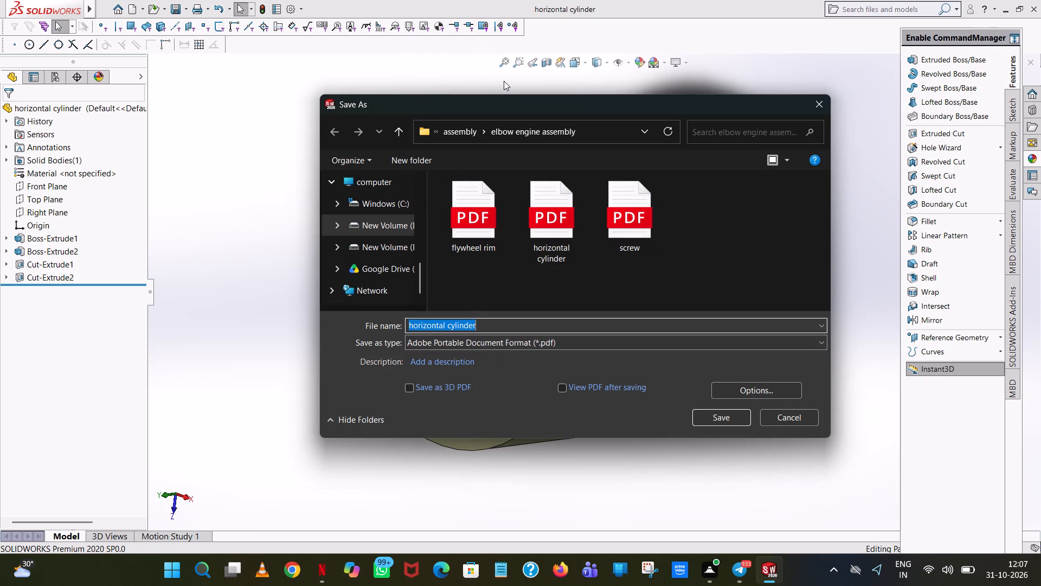
{"action": "left_click", "coordinate": [818, 106]}
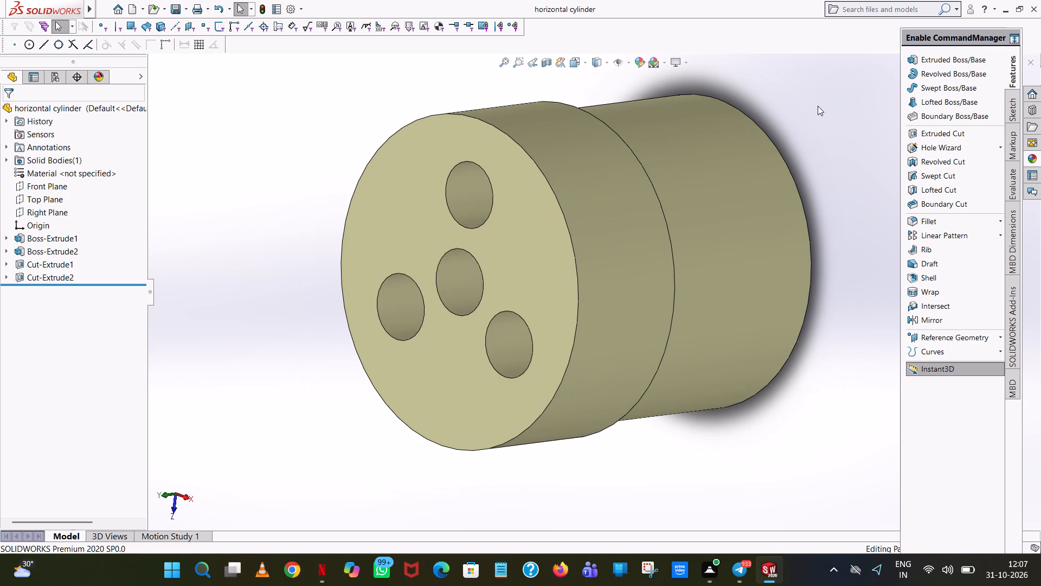
Create a new part document for the next component.
{"action": "left_click", "coordinate": [133, 10]}
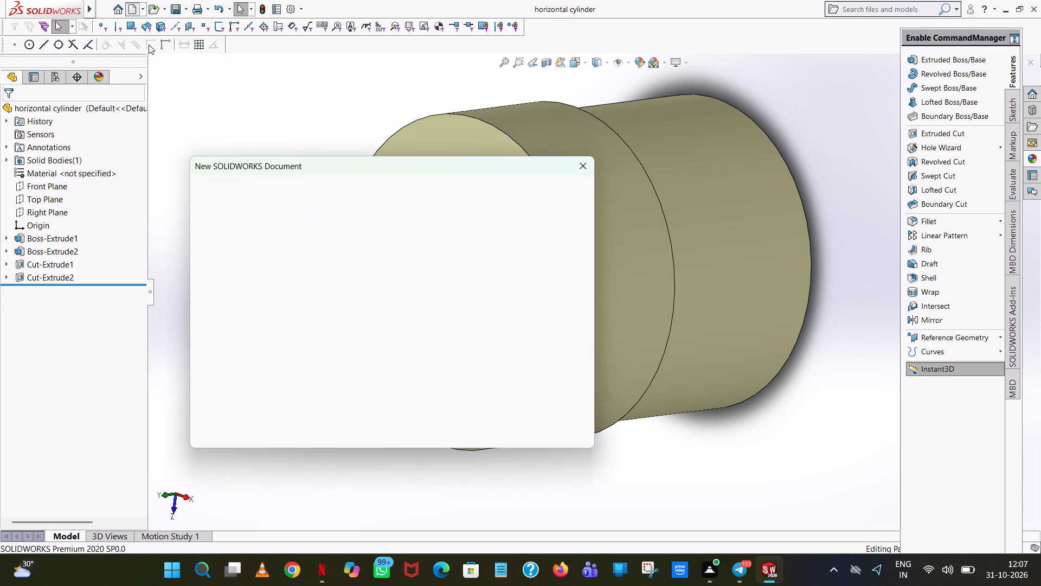
{"action": "double_click", "coordinate": [242, 251]}
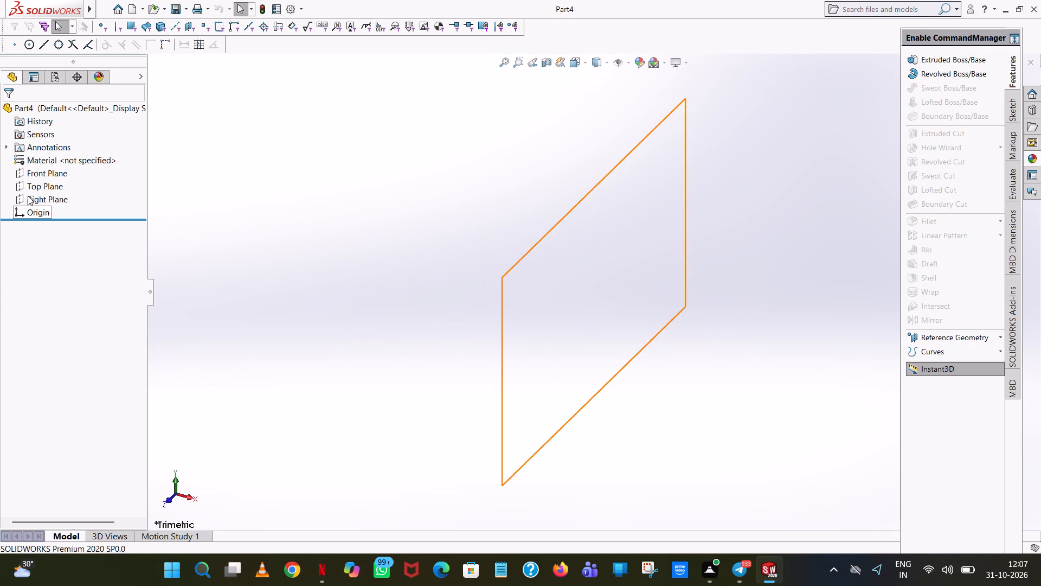
Sketch a circle of radius 28/2 mm on the Top Plane, centred on the origin.
{"action": "left_click", "coordinate": [42, 187]}
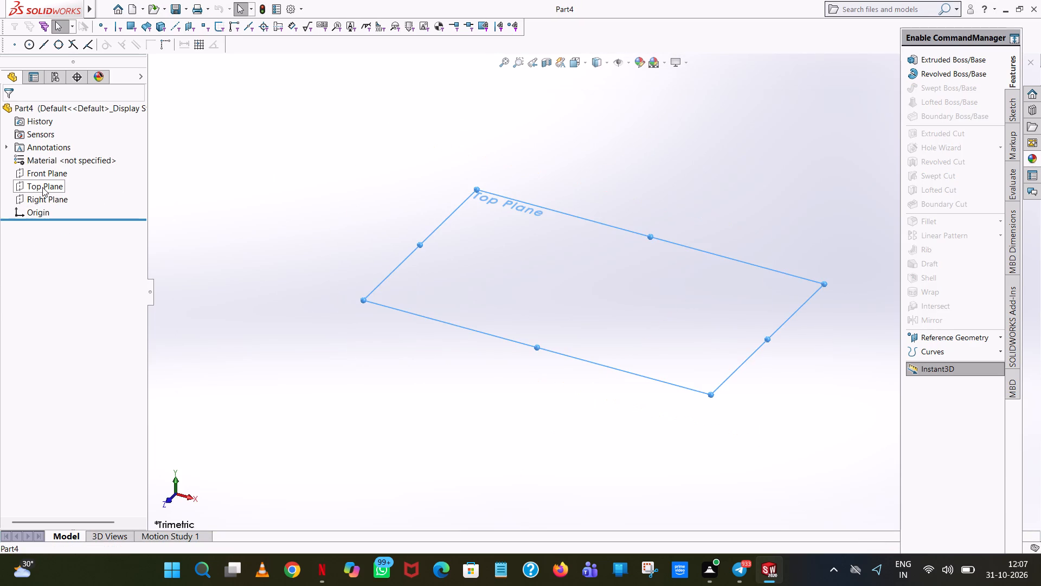
{"action": "left_click", "coordinate": [50, 171]}
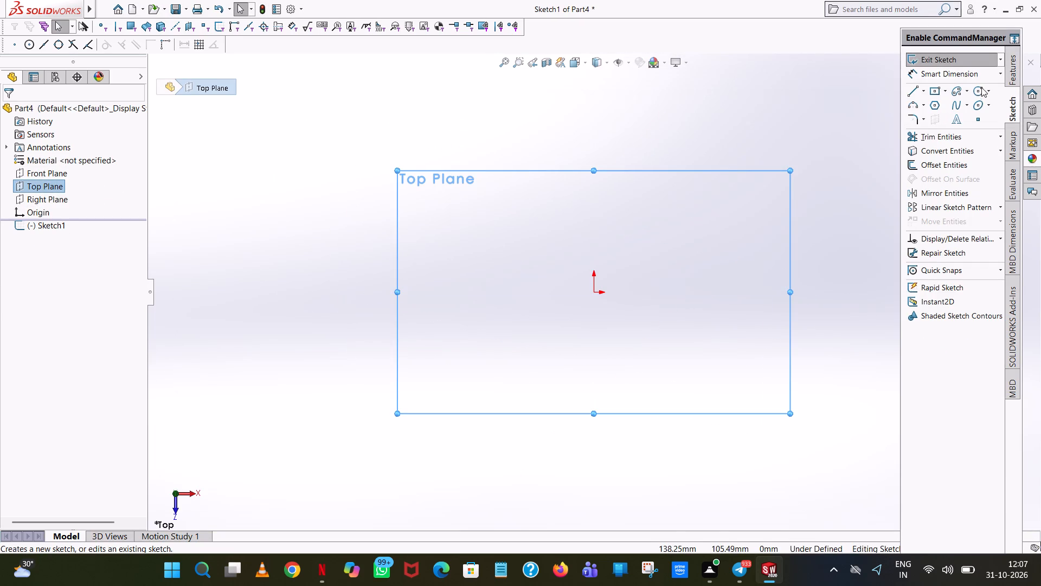
{"action": "left_click", "coordinate": [981, 93]}
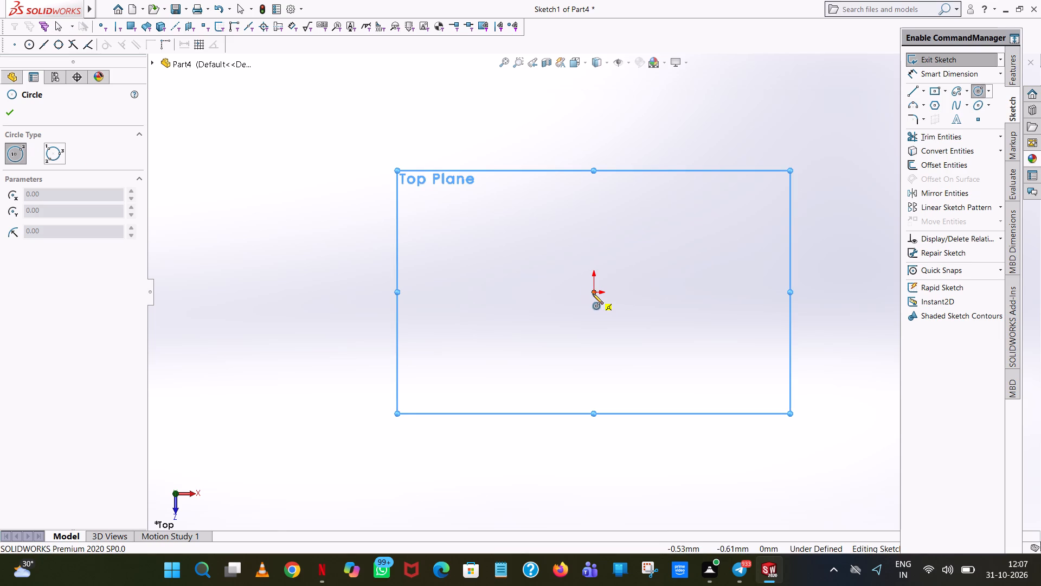
{"action": "left_click", "coordinate": [593, 294]}
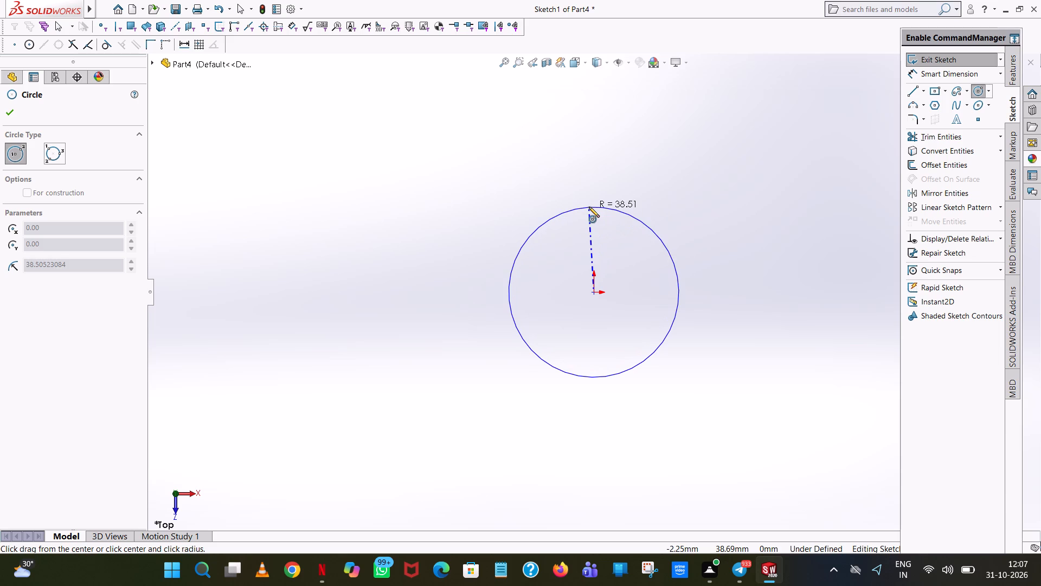
{"action": "left_click", "coordinate": [589, 207]}
{"action": "type", "text": "28/2"}
{"action": "key", "text": "Return"}
{"action": "right_click", "coordinate": [589, 207]}
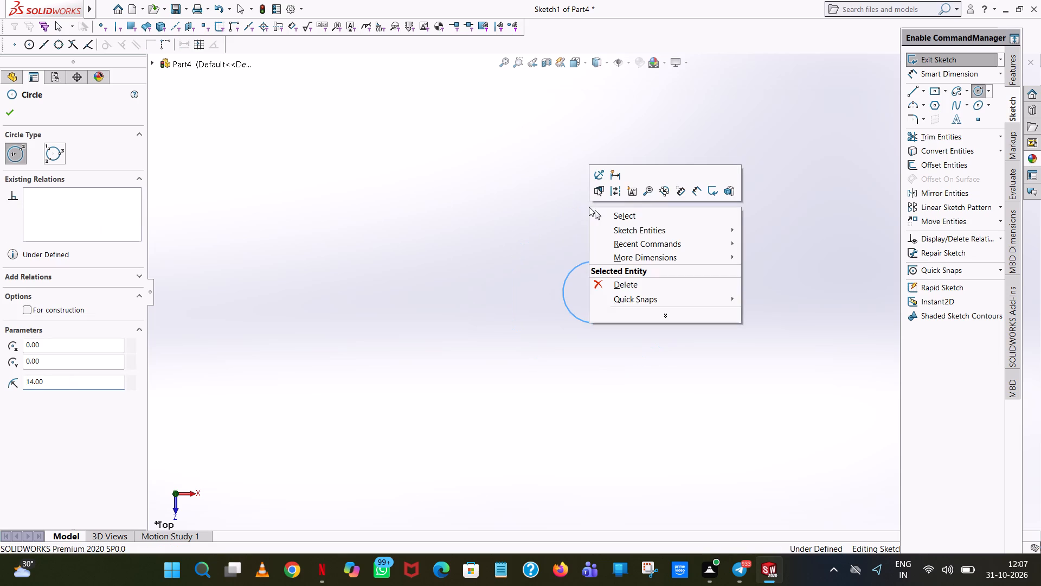
{"action": "left_click", "coordinate": [597, 212]}
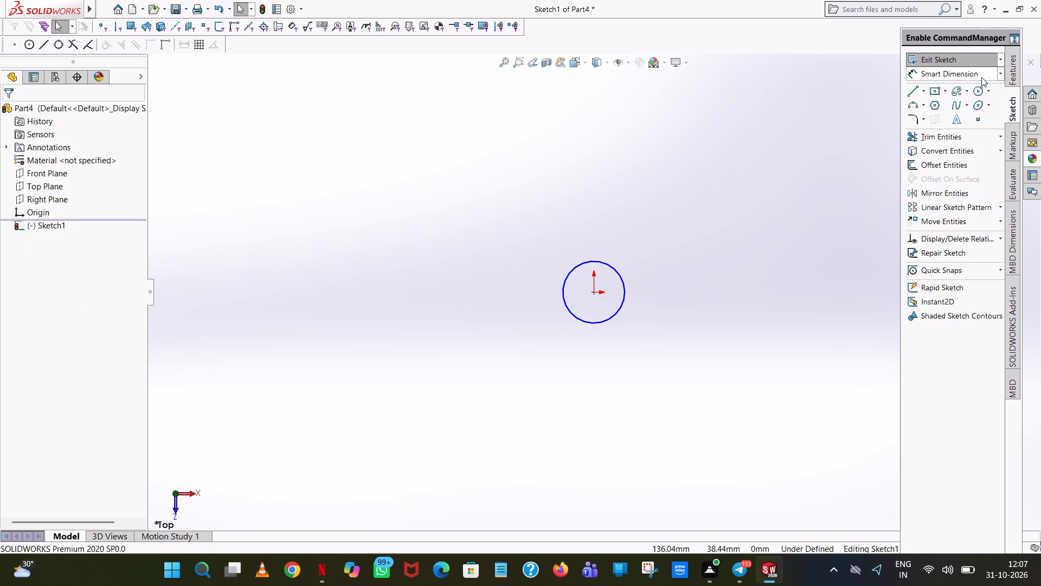
Add a diameter dimension to the origin-centred circle.
{"action": "left_click", "coordinate": [981, 77]}
{"action": "left_click", "coordinate": [612, 267]}
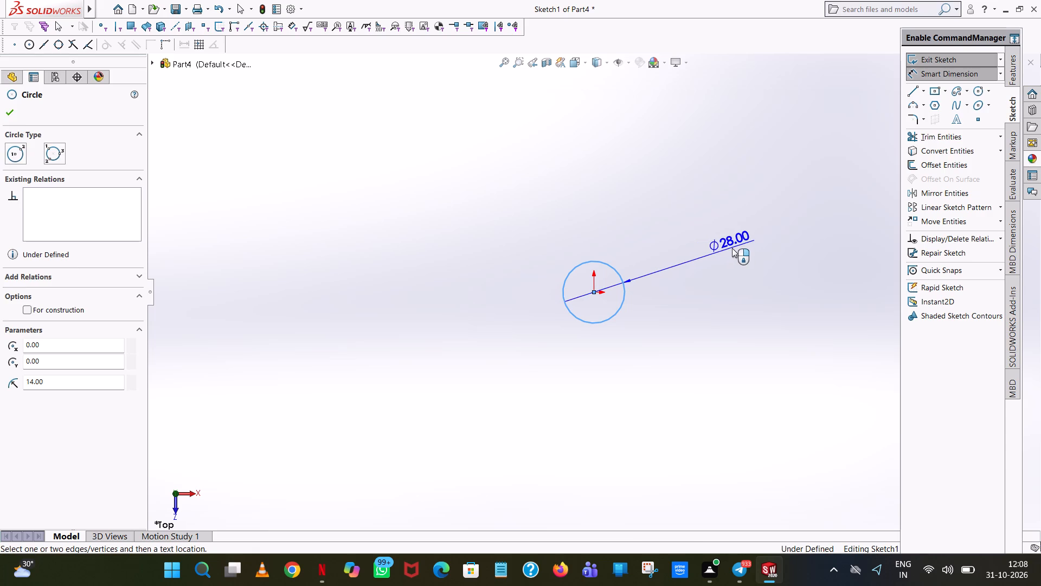
{"action": "left_click", "coordinate": [733, 248]}
{"action": "left_click", "coordinate": [689, 228]}
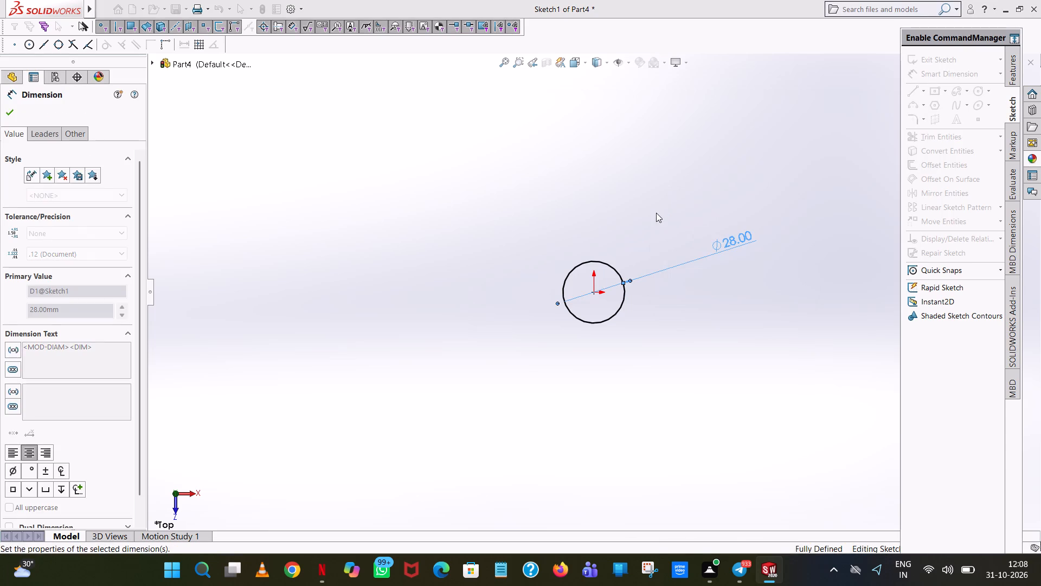
{"action": "left_click", "coordinate": [656, 213]}
Extrude the circle as a blind boss 24 mm deep.
{"action": "scroll", "coordinate": [639, 290], "scroll_direction": "down", "scroll_amount": 3}
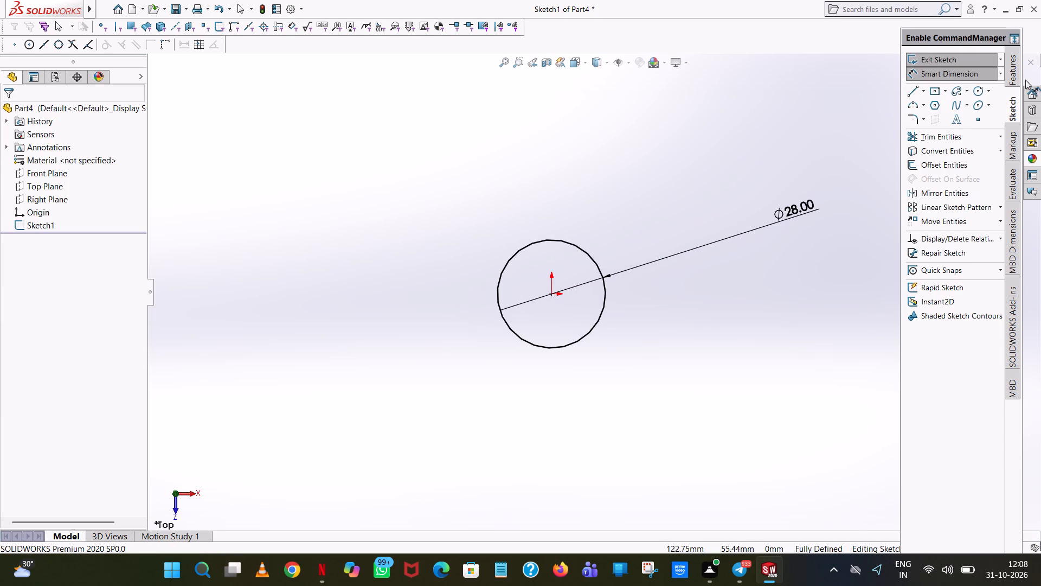
{"action": "left_click", "coordinate": [1014, 67]}
{"action": "left_click", "coordinate": [987, 62]}
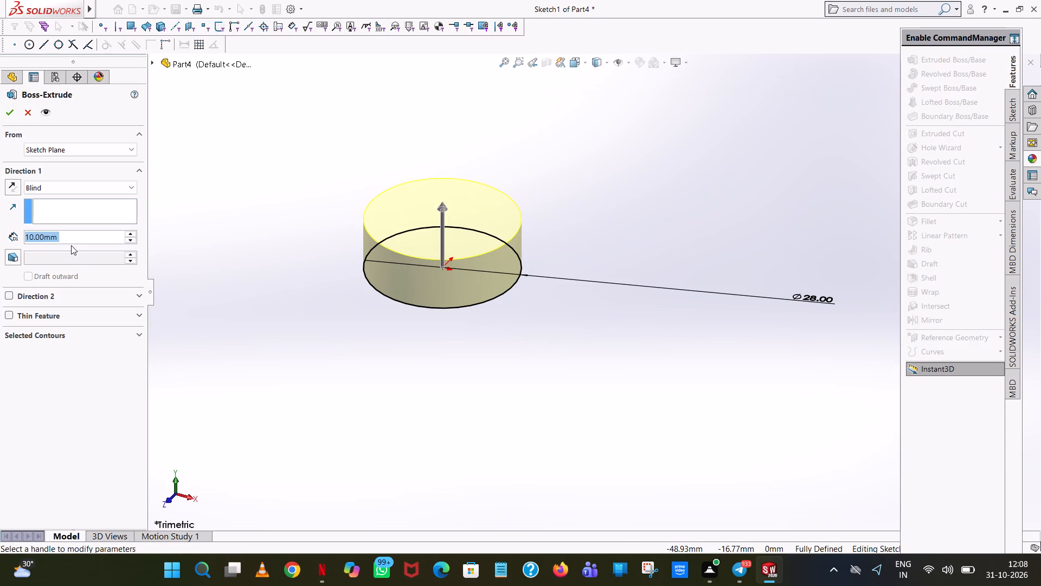
{"action": "type", "text": "24"}
{"action": "key", "text": "Return"}
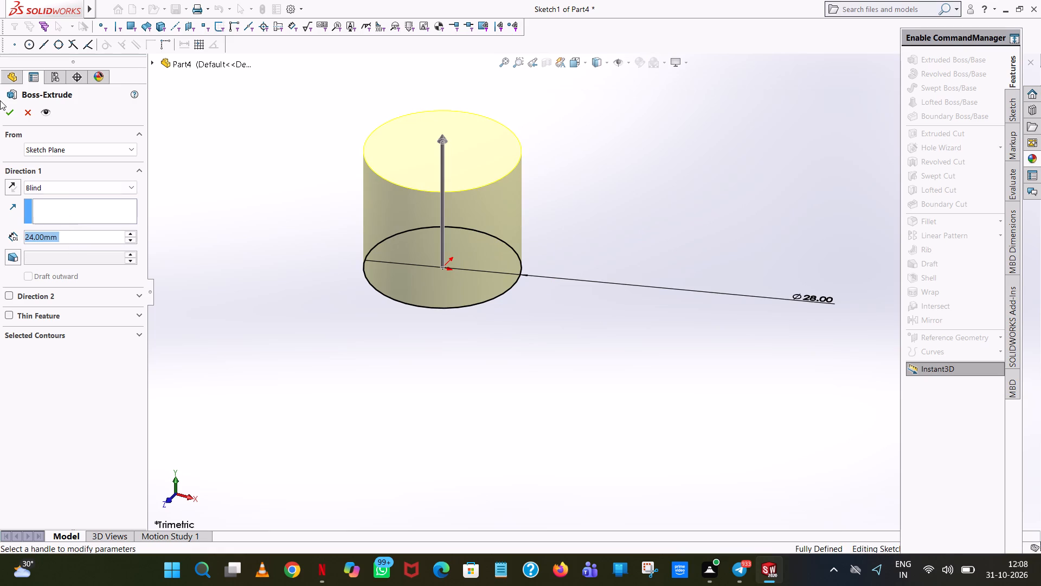
{"action": "left_click", "coordinate": [11, 113]}
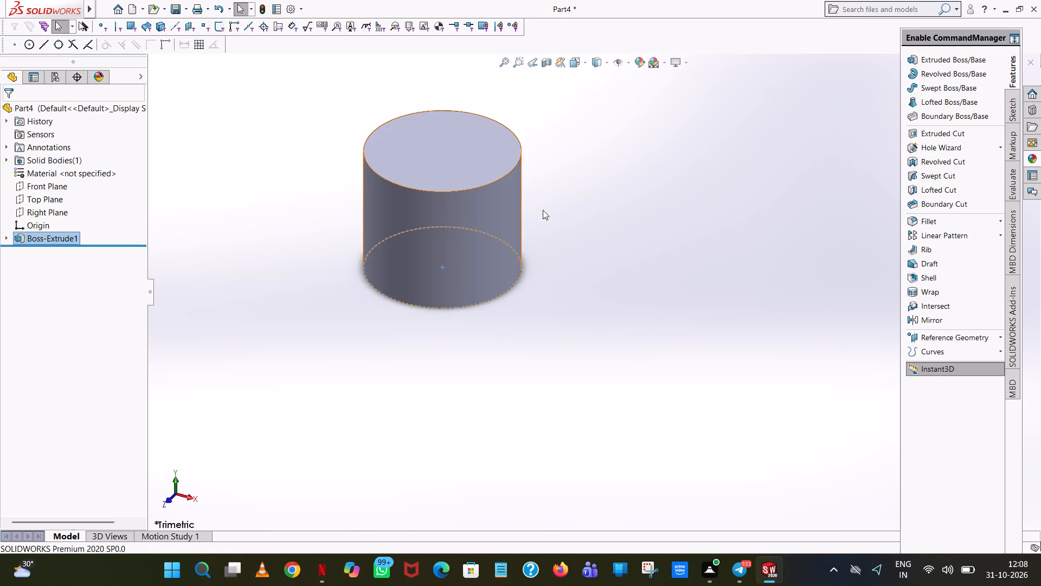
{"action": "left_click", "coordinate": [659, 163]}
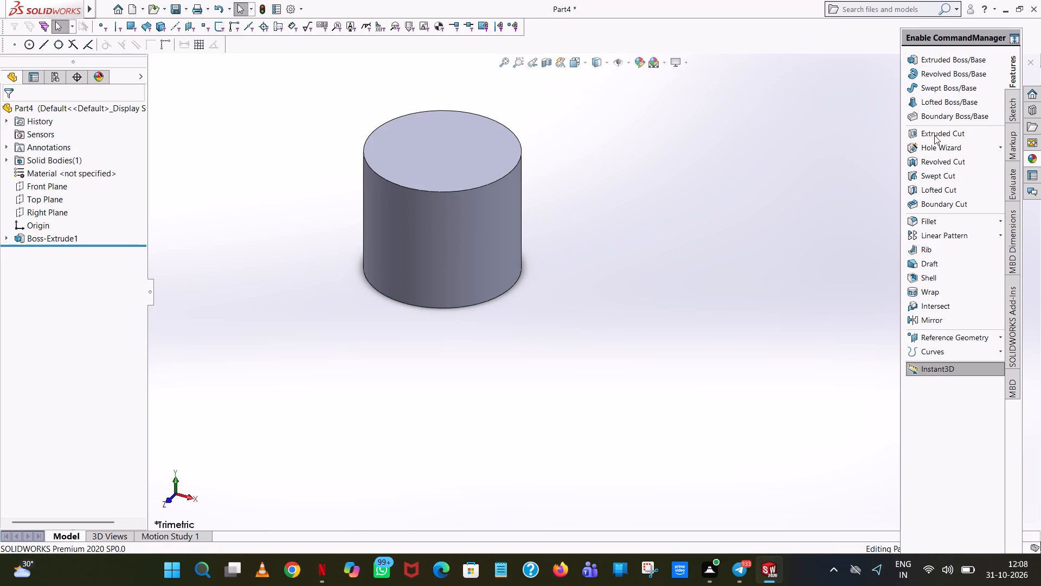
Start an Extruded Cut sketch on the cylinder's top face and draw an origin-centred circle of radius 8 mm.
{"action": "left_click", "coordinate": [934, 135]}
{"action": "left_click", "coordinate": [465, 142]}
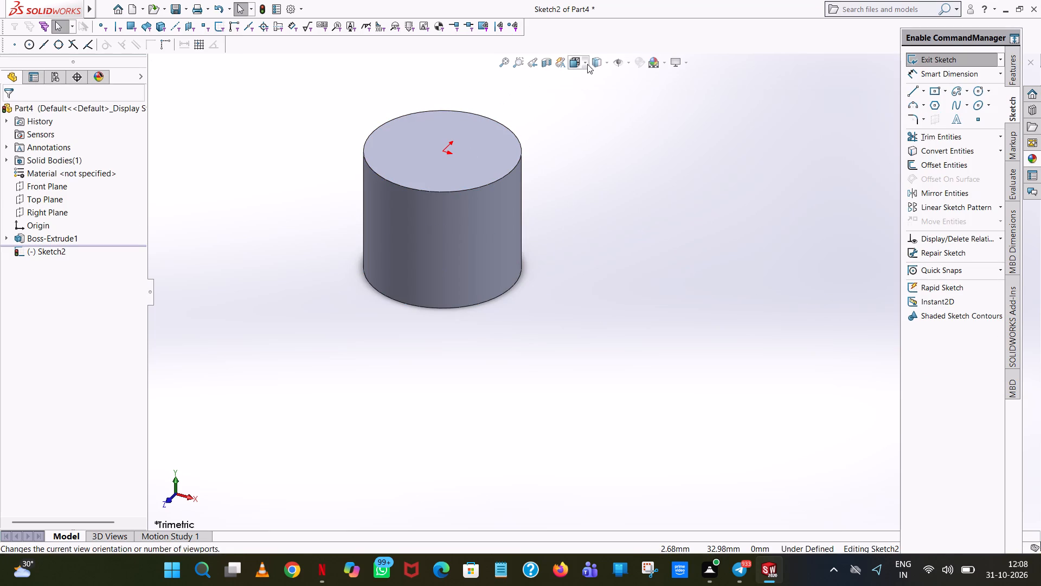
{"action": "left_click", "coordinate": [586, 65]}
{"action": "left_click", "coordinate": [631, 119]}
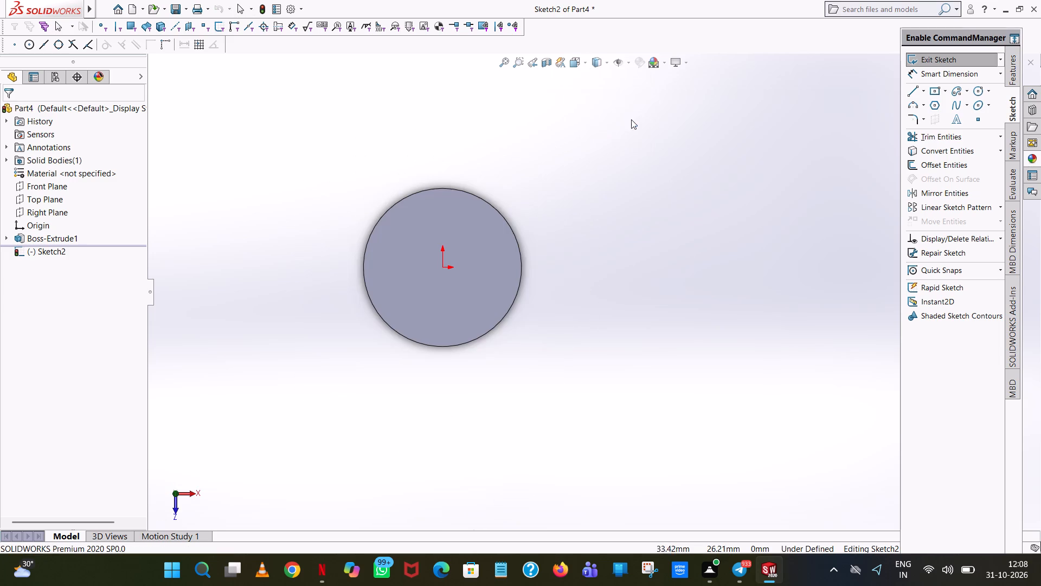
{"action": "left_click", "coordinate": [974, 94]}
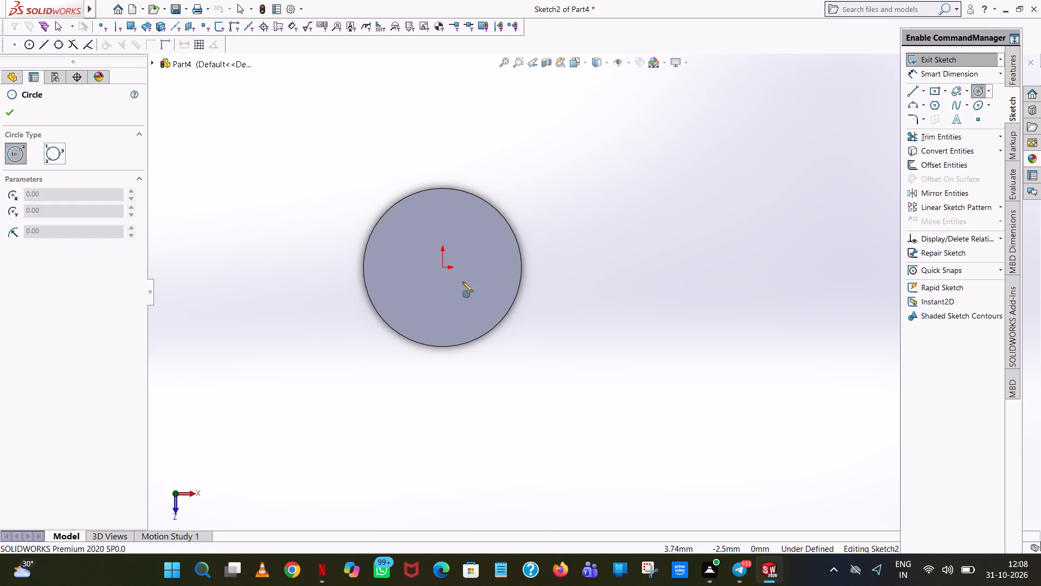
{"action": "left_click", "coordinate": [444, 267]}
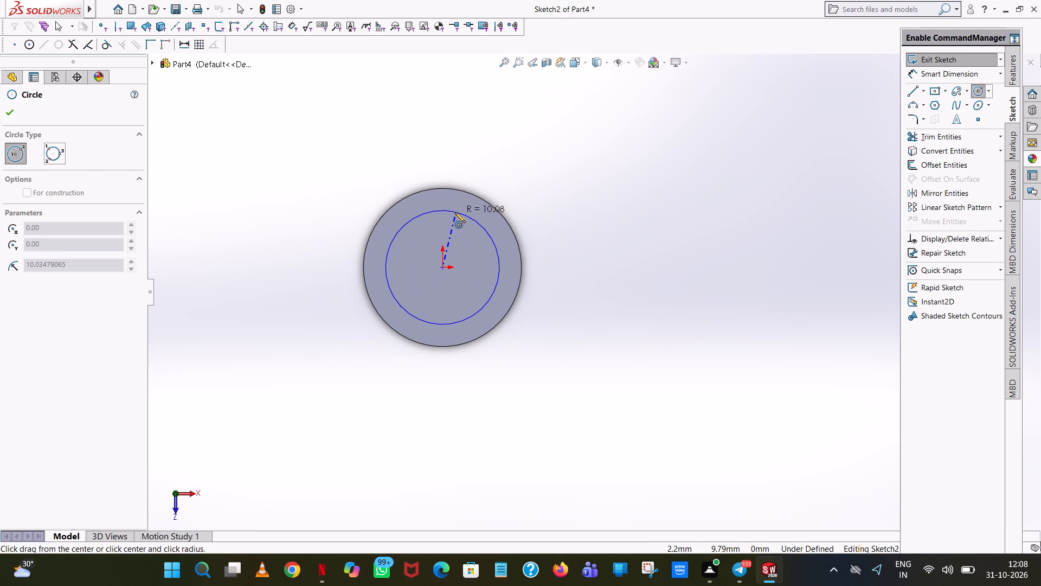
{"action": "left_click", "coordinate": [455, 212]}
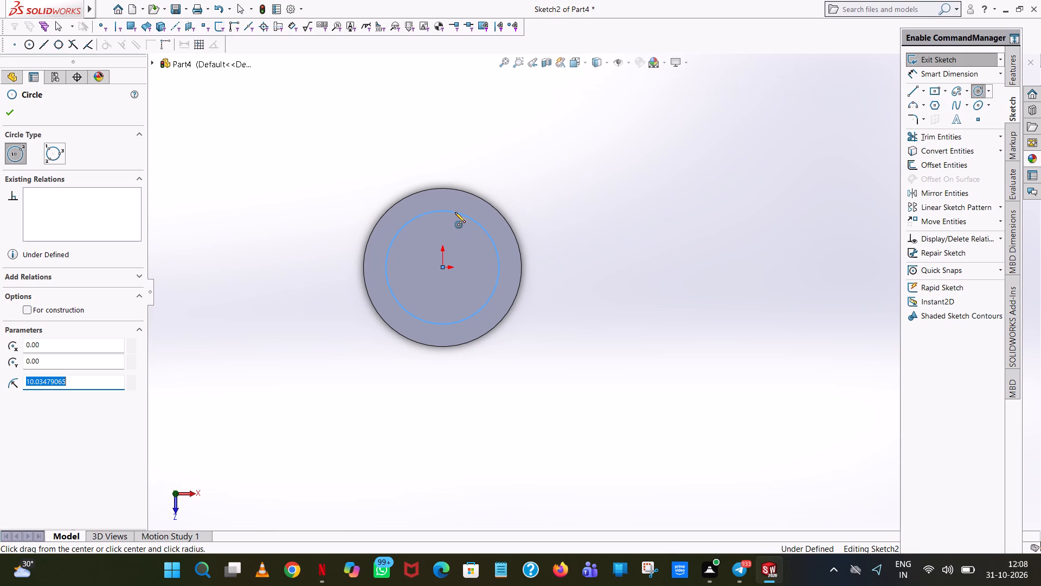
{"action": "key", "text": "8"}
{"action": "key", "text": "Return"}
{"action": "right_click", "coordinate": [455, 212]}
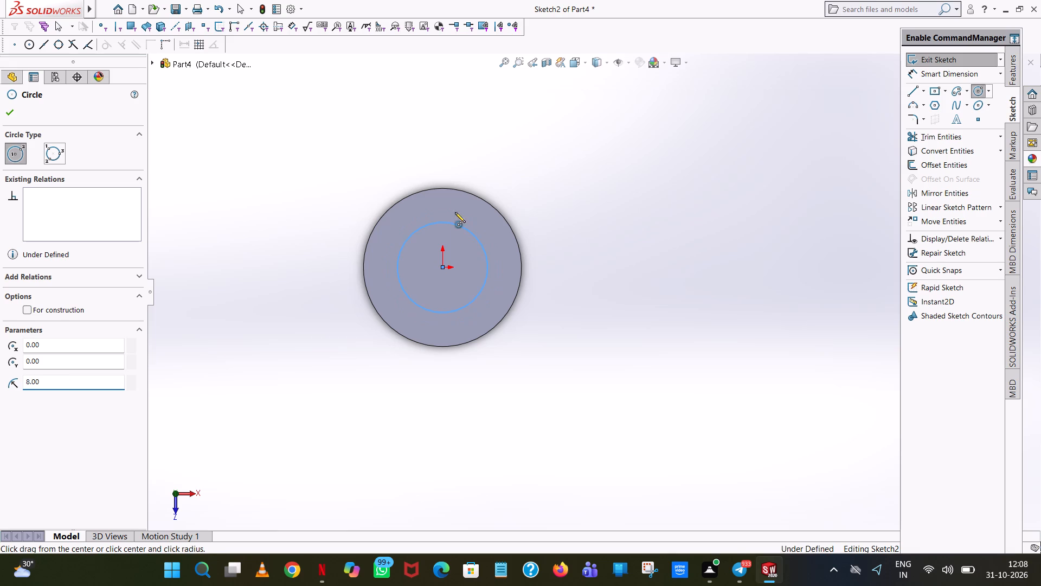
{"action": "left_click", "coordinate": [502, 222]}
Sketch a circle of radius 3 mm centred on the uppermost point of the 8 mm radius circle.
{"action": "left_click", "coordinate": [974, 92]}
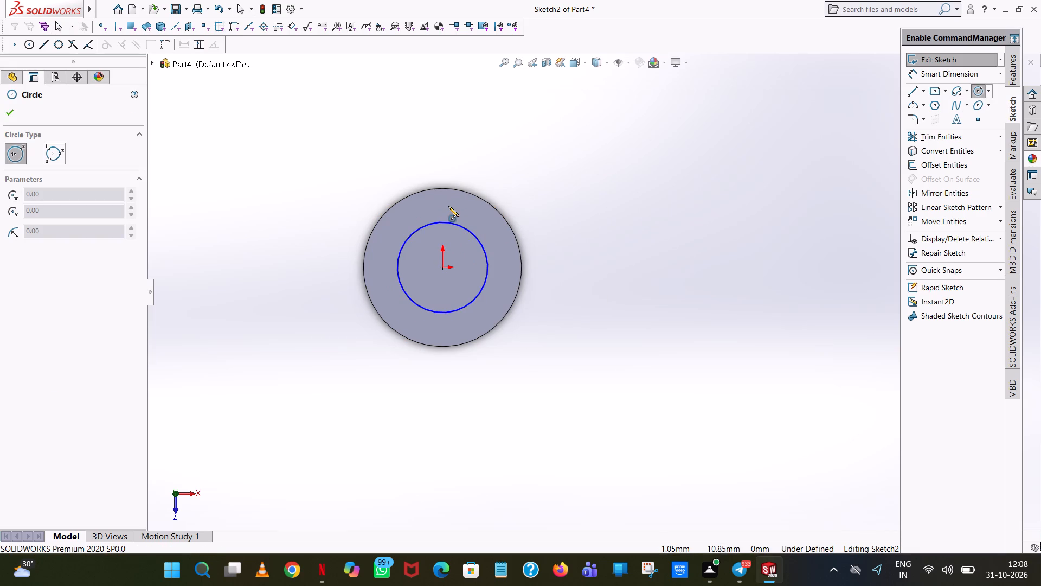
{"action": "scroll", "coordinate": [441, 226], "scroll_direction": "down", "scroll_amount": 2}
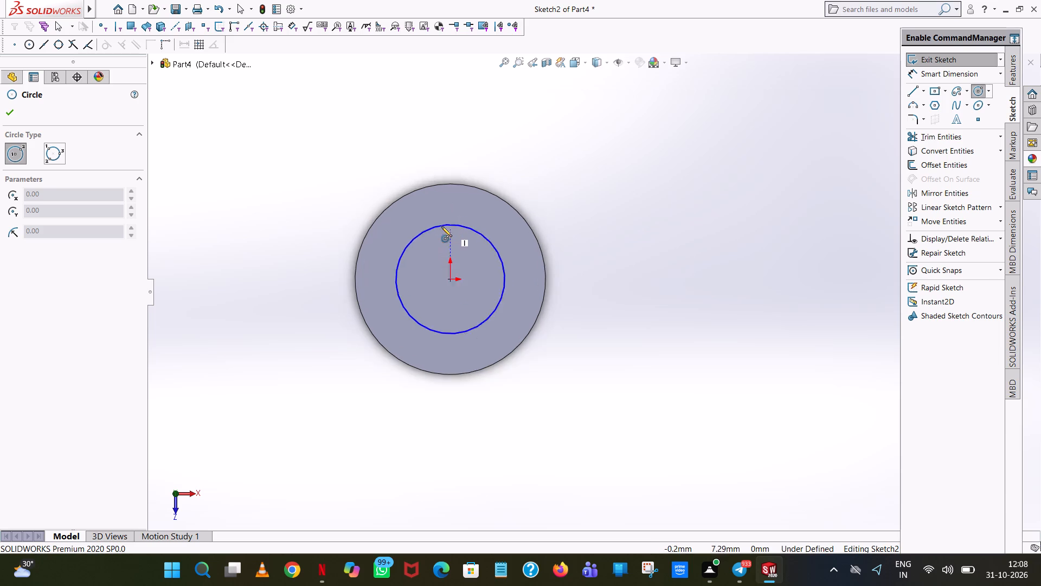
{"action": "scroll", "coordinate": [441, 226], "scroll_direction": "down", "scroll_amount": 4}
{"action": "left_click", "coordinate": [520, 247]}
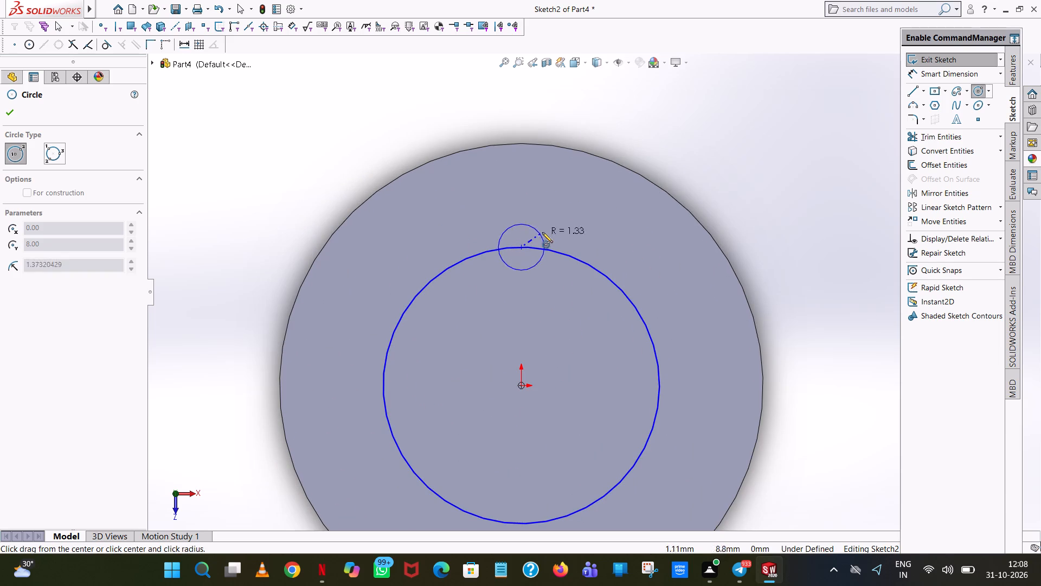
{"action": "left_click", "coordinate": [543, 231]}
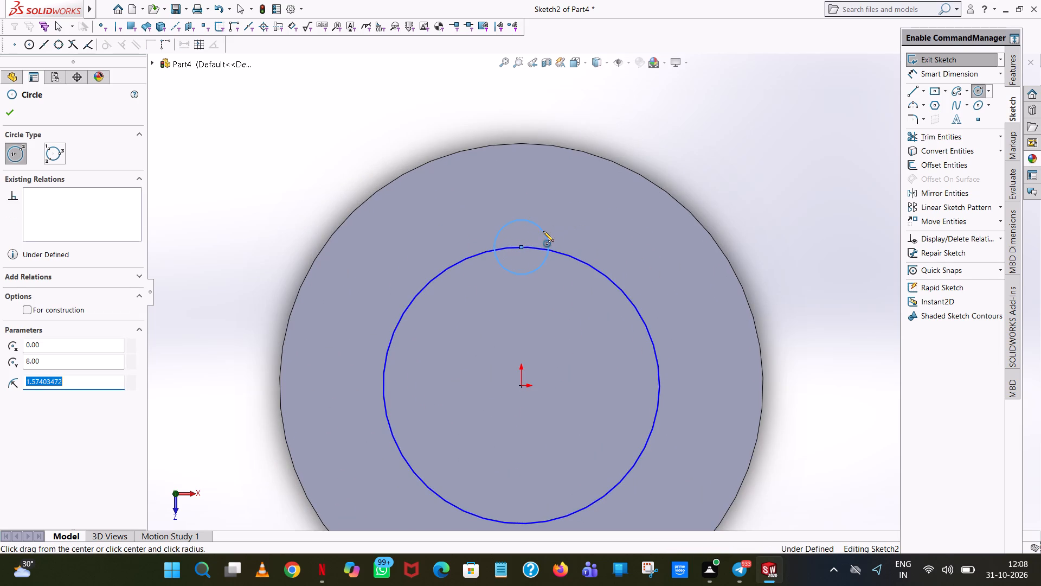
{"action": "key", "text": "3"}
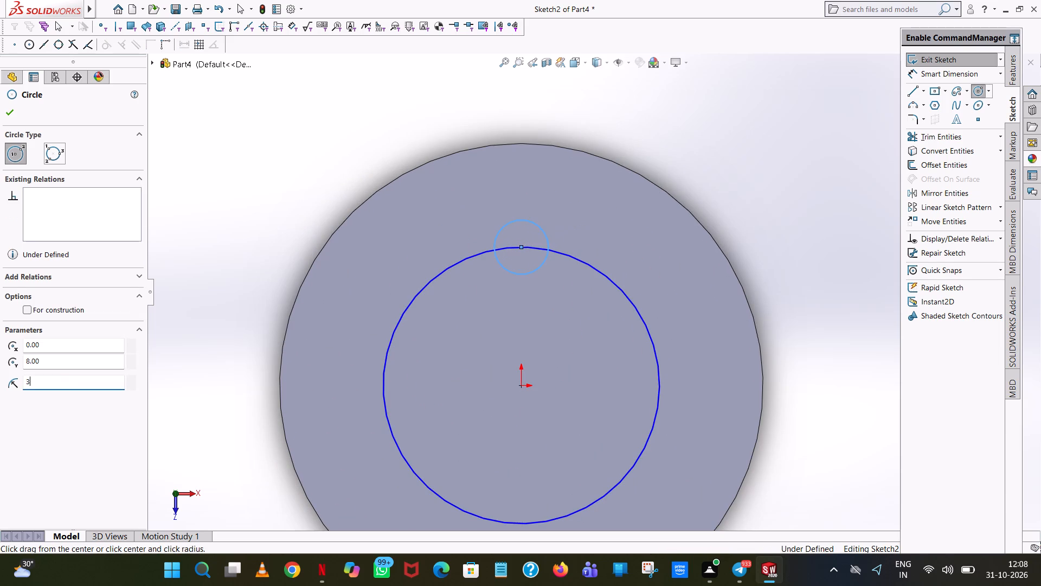
{"action": "key", "text": "Return"}
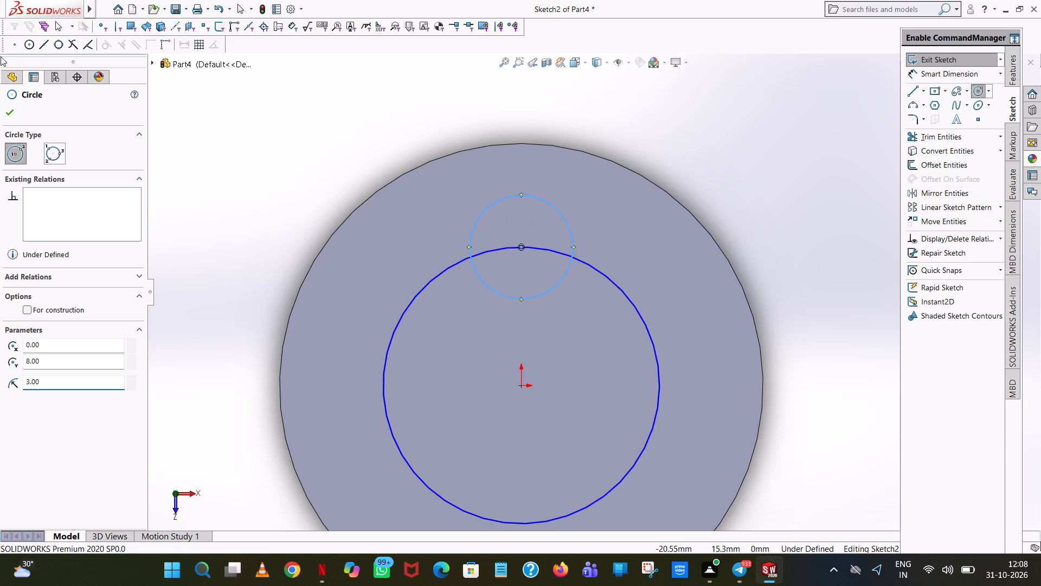
{"action": "left_click", "coordinate": [8, 119]}
{"action": "left_click", "coordinate": [734, 164]}
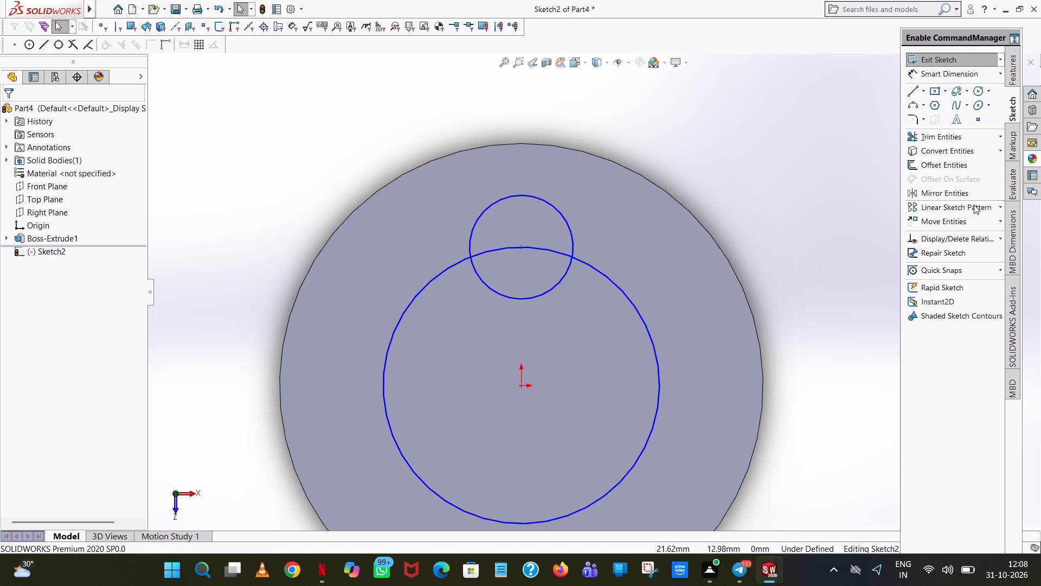
Create a circular sketch pattern of the small circle around the origin with 3 equally spaced instances over 360 degrees.
{"action": "left_click", "coordinate": [999, 208]}
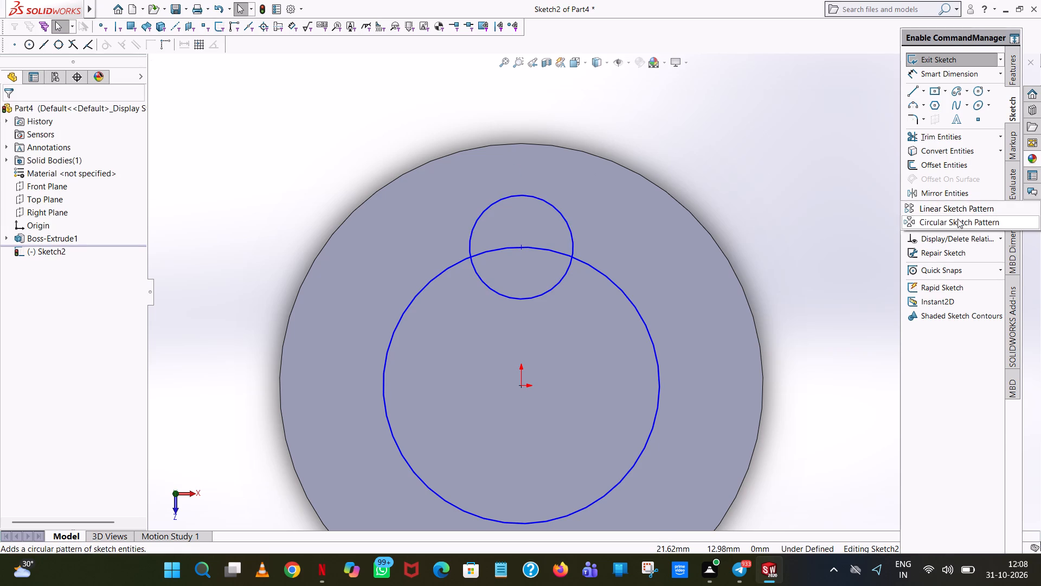
{"action": "left_click", "coordinate": [956, 220]}
{"action": "left_click", "coordinate": [521, 198]}
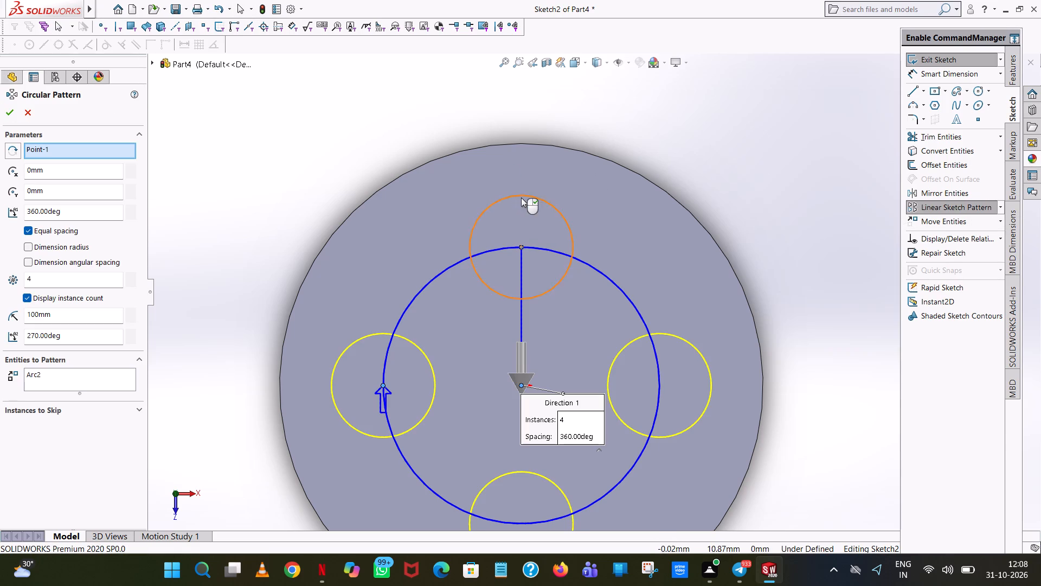
{"action": "left_click", "coordinate": [130, 285]}
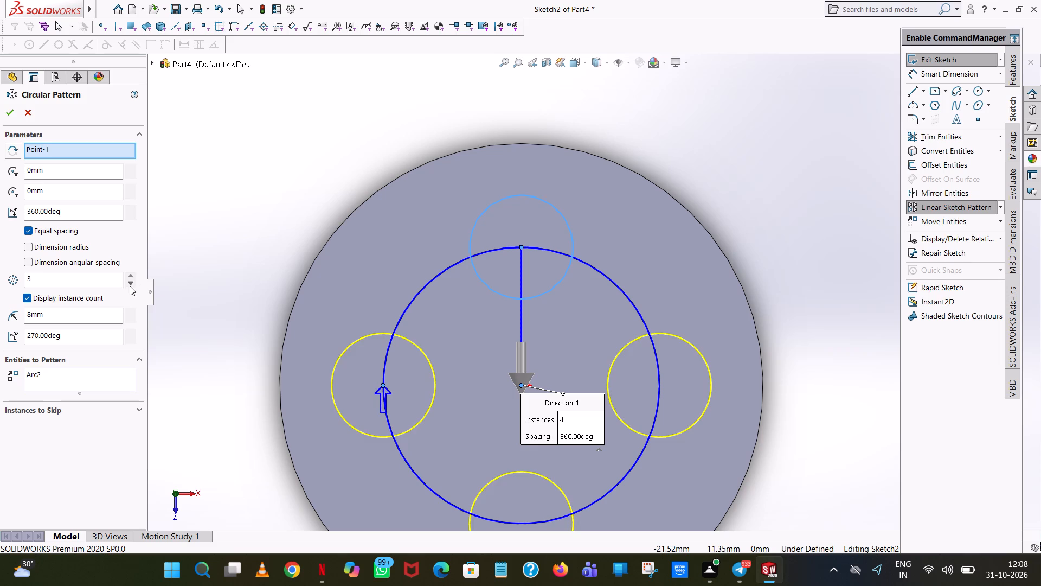
{"action": "left_click", "coordinate": [14, 111]}
{"action": "left_click", "coordinate": [643, 120]}
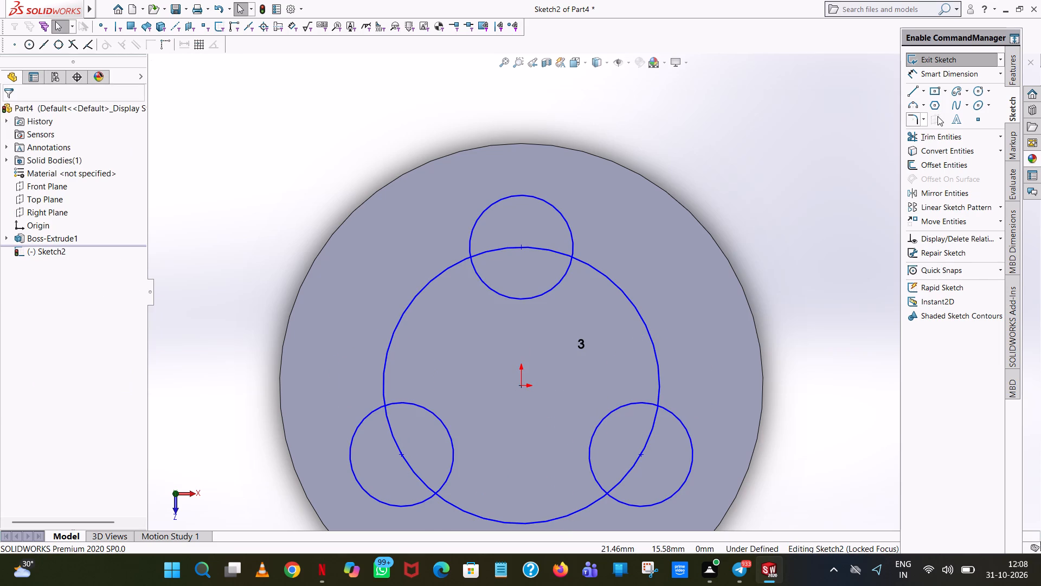
Add diameter dimensions to the origin-centred sketch circle and to the original small circle on its uppermost point.
{"action": "left_click", "coordinate": [956, 74]}
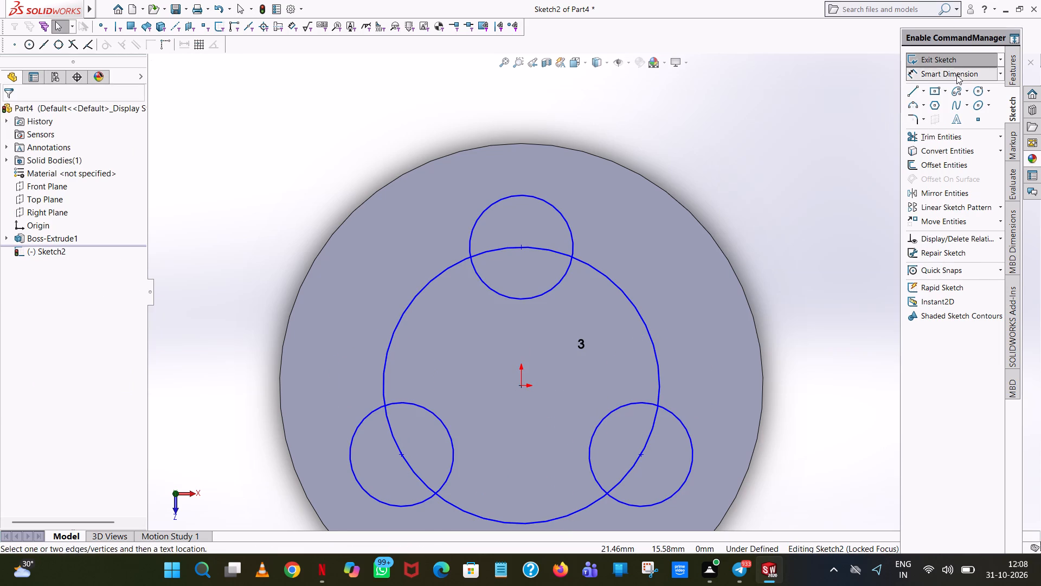
{"action": "left_click", "coordinate": [614, 282]}
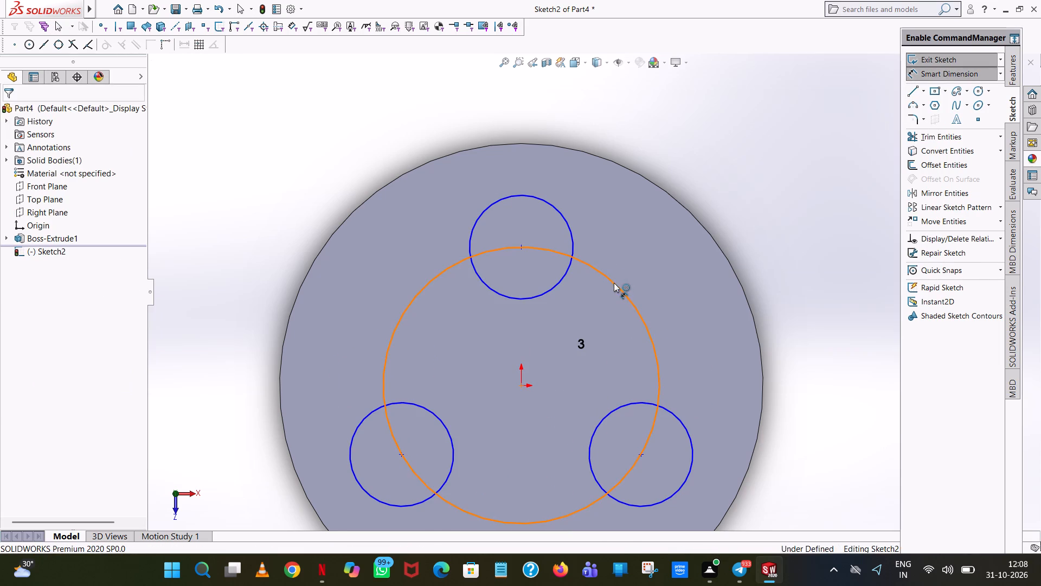
{"action": "left_click", "coordinate": [846, 96]}
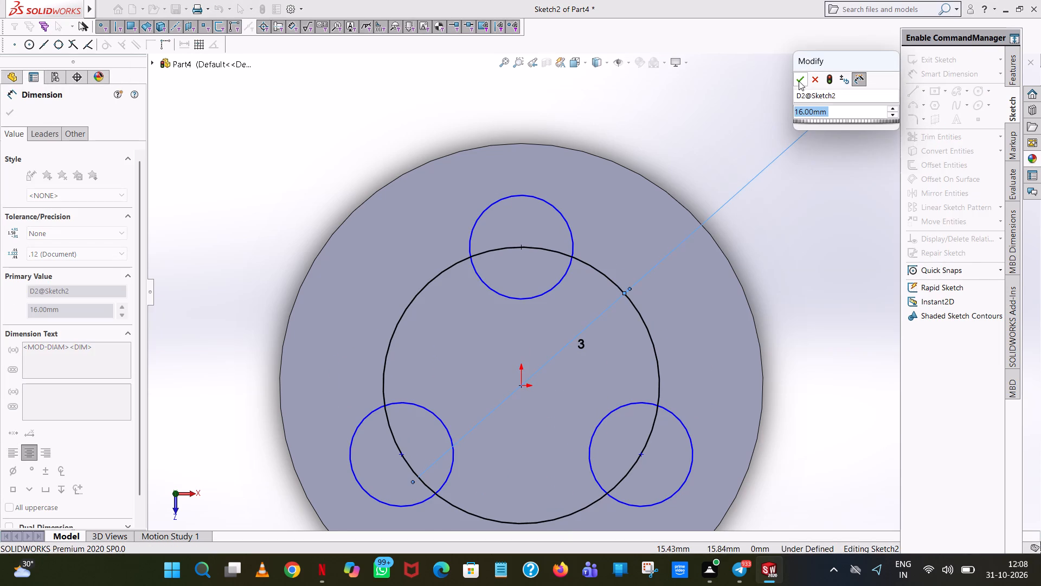
{"action": "left_click", "coordinate": [799, 80]}
{"action": "left_click", "coordinate": [692, 117]}
{"action": "left_click", "coordinate": [545, 199]}
{"action": "left_click", "coordinate": [676, 109]}
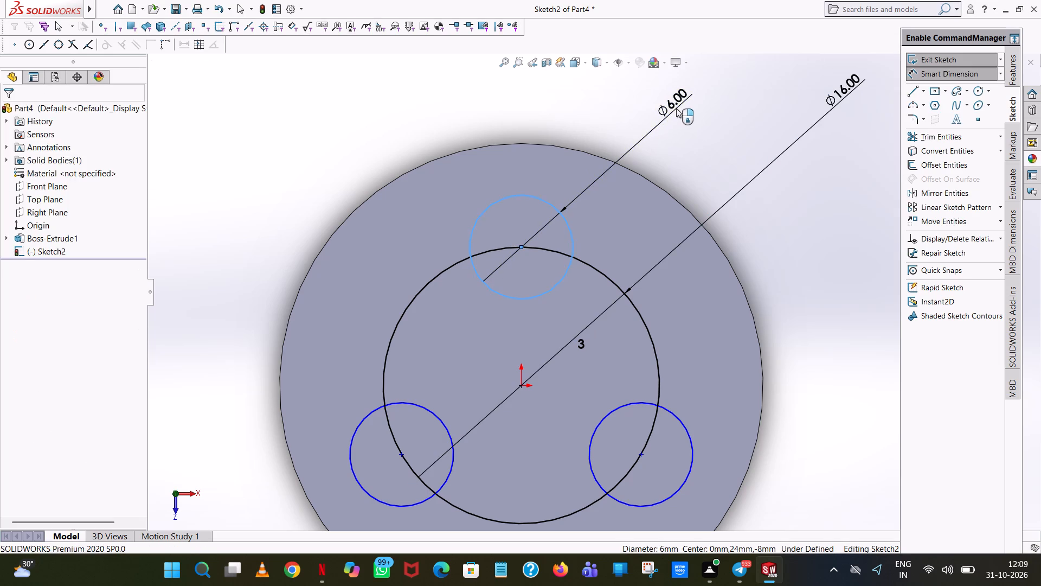
{"action": "left_click", "coordinate": [633, 95]}
{"action": "left_click", "coordinate": [820, 240]}
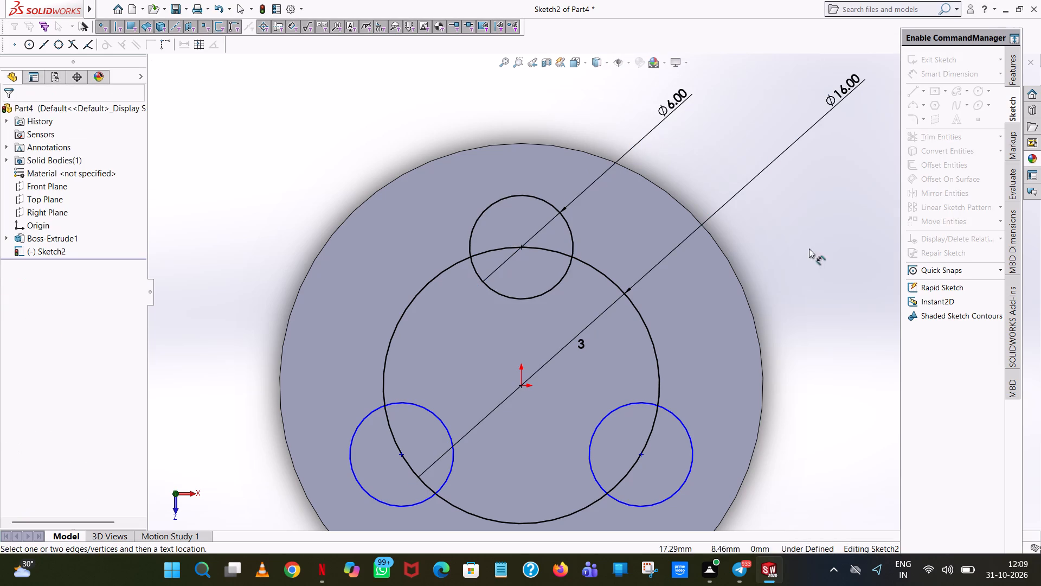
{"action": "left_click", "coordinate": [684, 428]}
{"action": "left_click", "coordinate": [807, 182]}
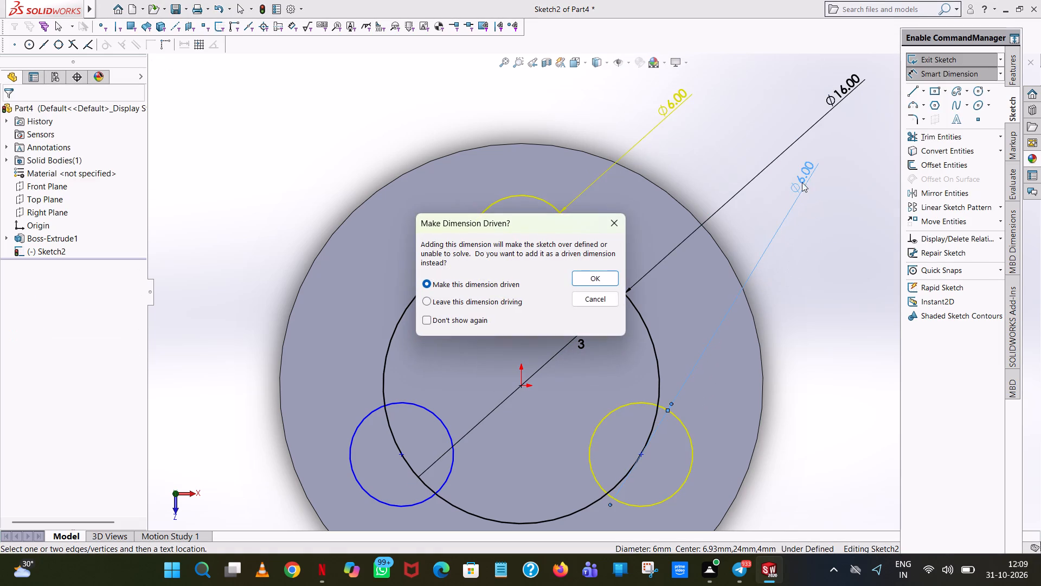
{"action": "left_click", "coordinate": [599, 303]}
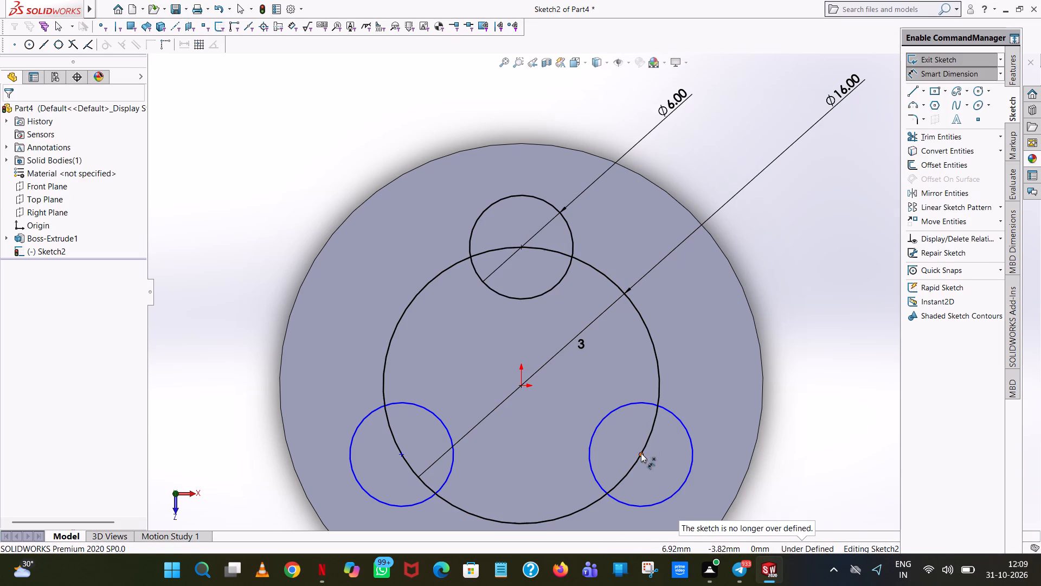
Dimension the vertical and horizontal distances from the origin to the centre of the lower-right patterned circle.
{"action": "left_click", "coordinate": [640, 453]}
{"action": "left_click", "coordinate": [520, 386]}
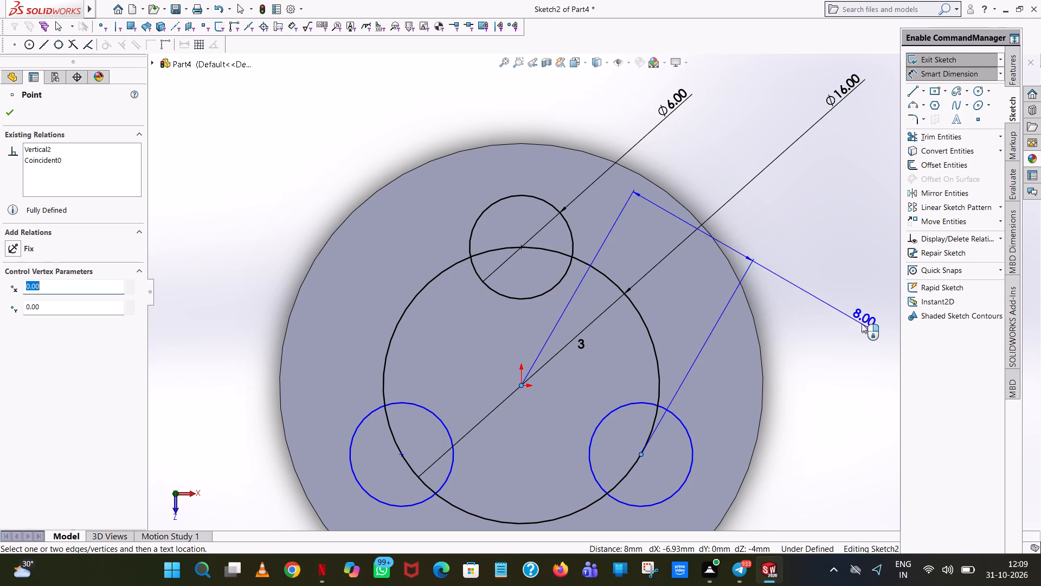
{"action": "left_click", "coordinate": [855, 405]}
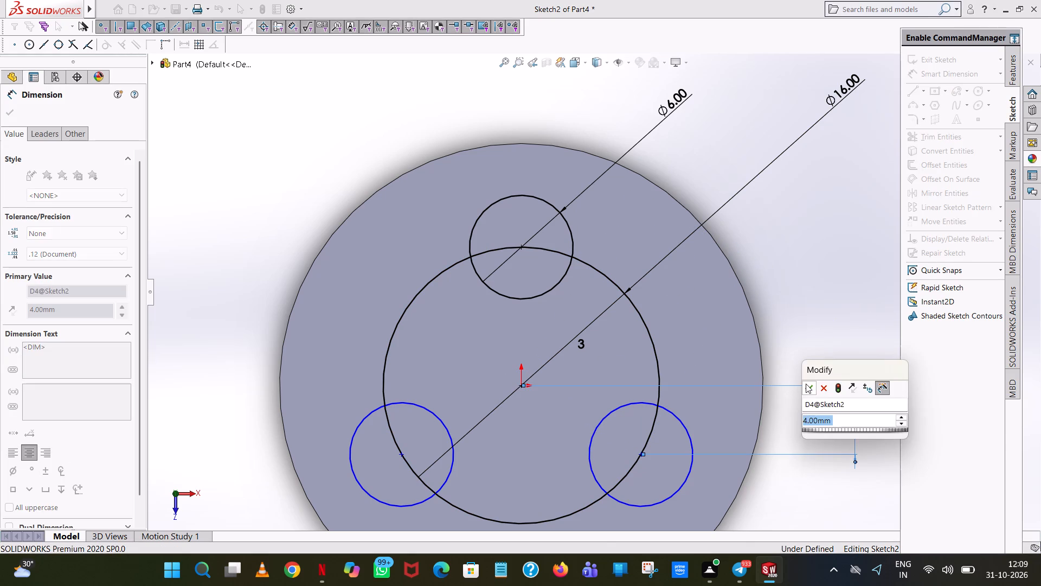
{"action": "left_click", "coordinate": [806, 383]}
{"action": "left_click", "coordinate": [779, 247]}
{"action": "scroll", "coordinate": [786, 437], "scroll_direction": "up", "scroll_amount": 4}
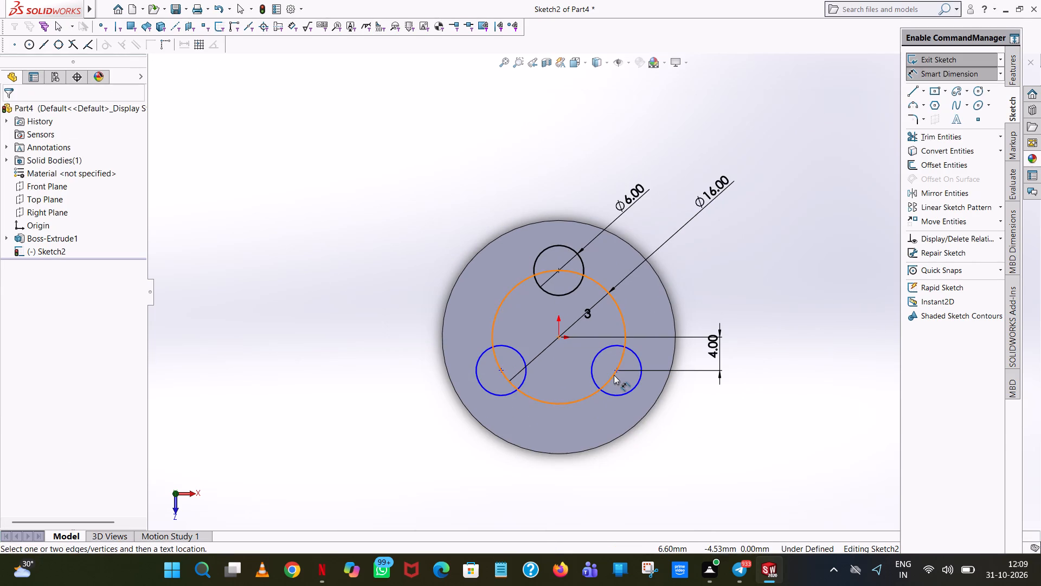
{"action": "left_click", "coordinate": [618, 371]}
{"action": "left_click", "coordinate": [558, 339]}
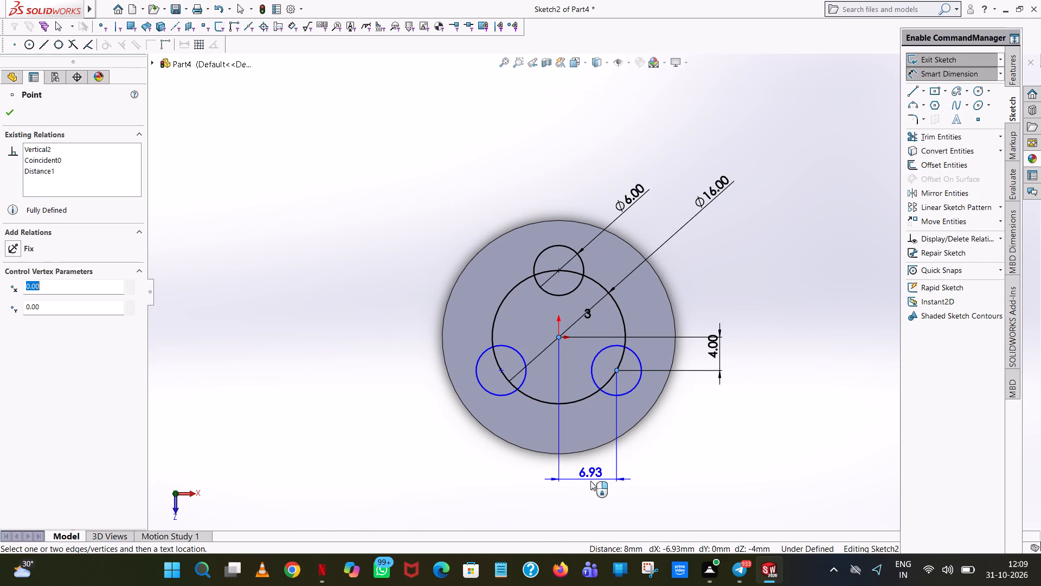
{"action": "left_click", "coordinate": [590, 481]}
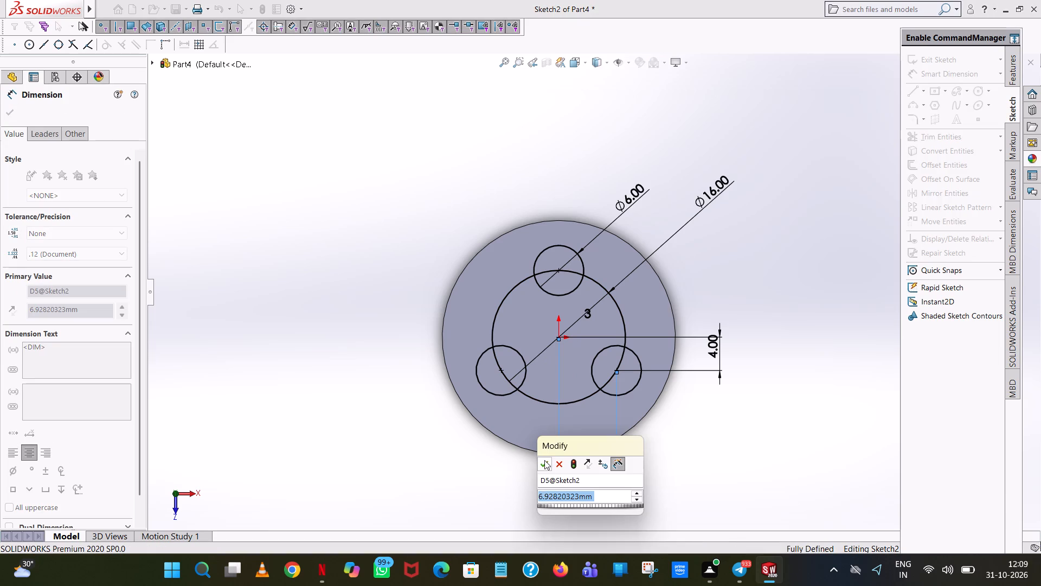
{"action": "left_click", "coordinate": [544, 460]}
{"action": "left_click", "coordinate": [788, 272]}
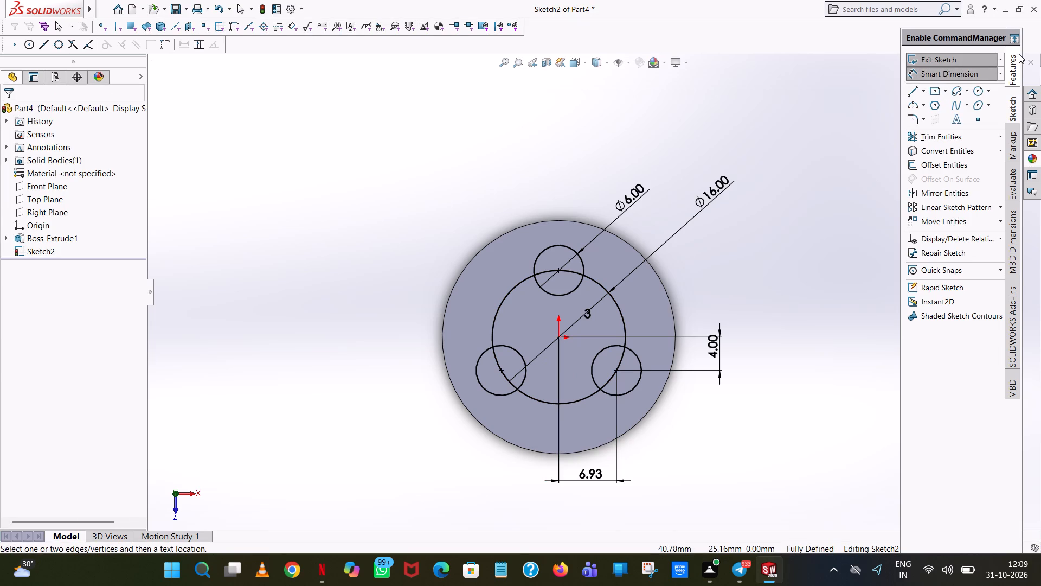
Extrude-cut all regions of the three small circles through the cylinder with a blind depth of 29 mm.
{"action": "left_click", "coordinate": [1019, 54]}
{"action": "left_click", "coordinate": [934, 130]}
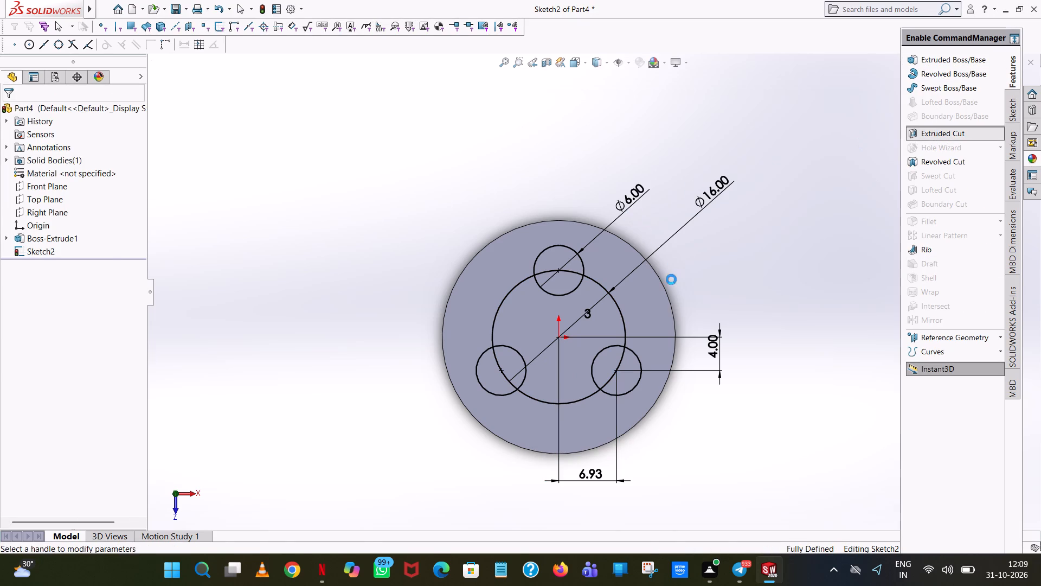
{"action": "middle_click_drag", "start_coordinate": [686, 427], "coordinate": [695, 345]}
{"action": "scroll", "coordinate": [686, 426], "scroll_direction": "up", "scroll_amount": 1}
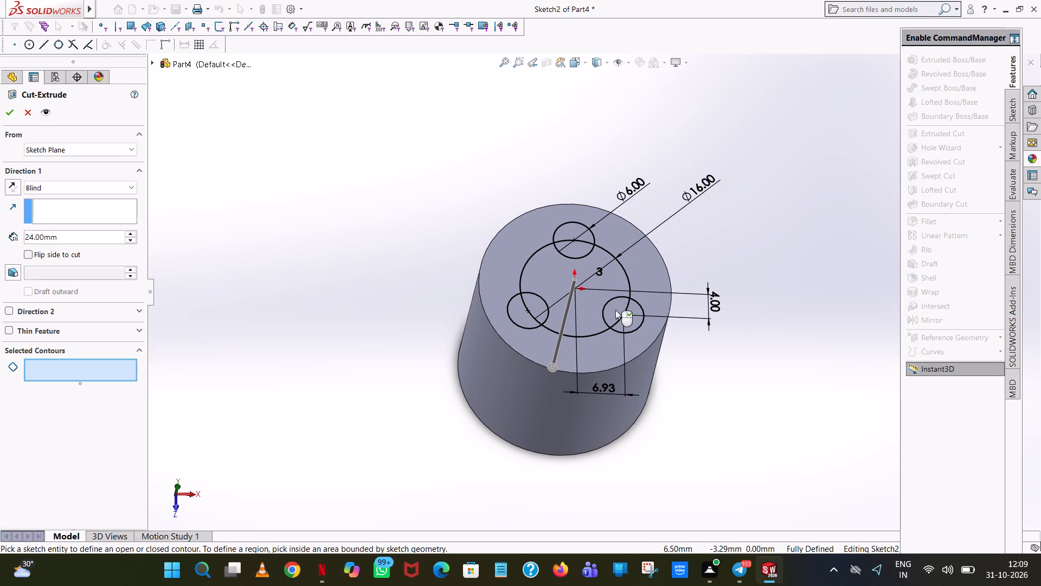
{"action": "left_click", "coordinate": [614, 310]}
{"action": "left_click", "coordinate": [638, 316]}
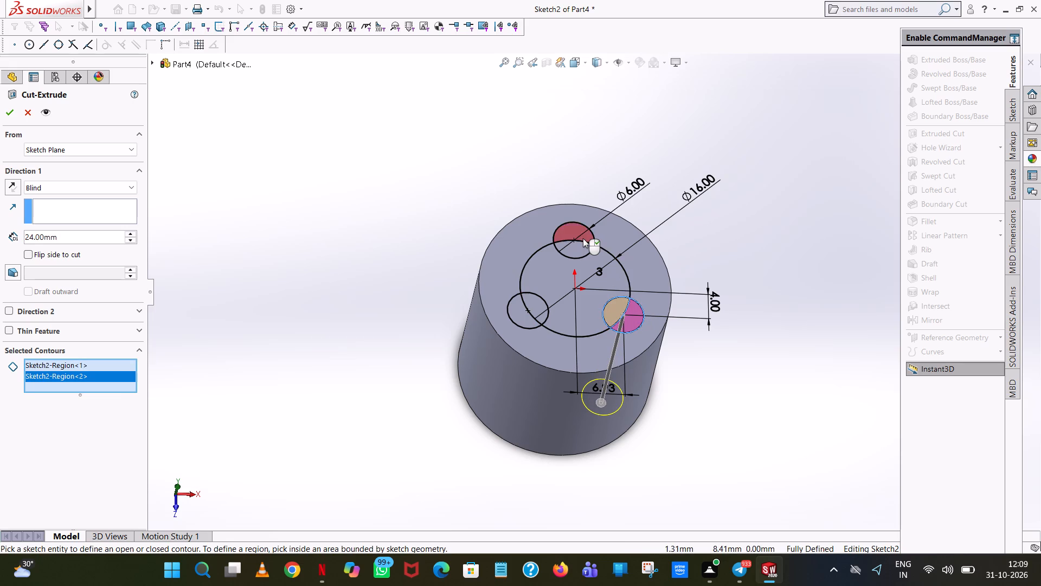
{"action": "left_click", "coordinate": [583, 238]}
{"action": "left_click", "coordinate": [580, 254]}
{"action": "left_click", "coordinate": [535, 313]}
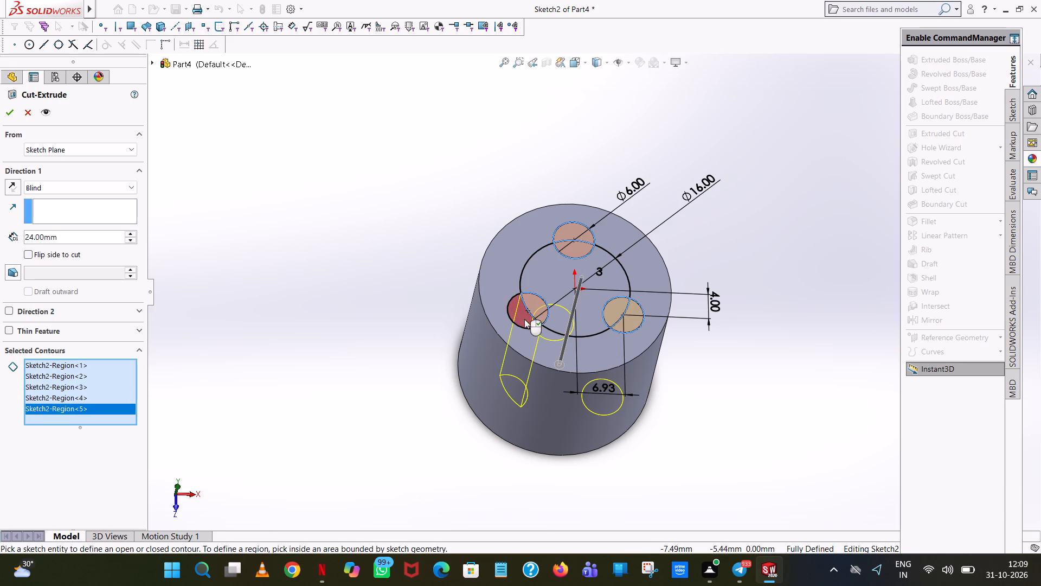
{"action": "left_click", "coordinate": [524, 319]}
{"action": "middle_click_drag", "start_coordinate": [254, 343], "coordinate": [296, 197]}
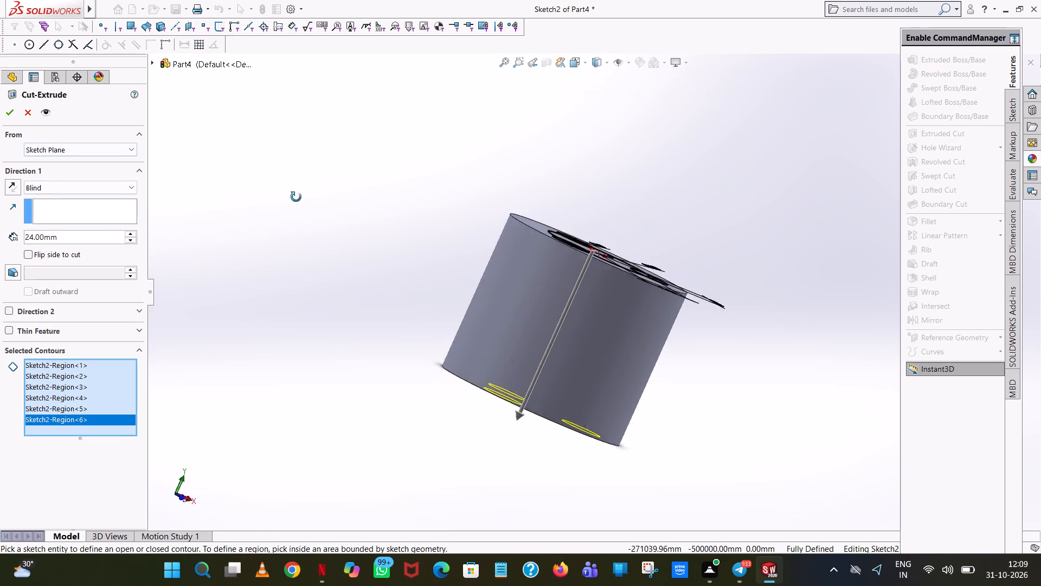
{"action": "middle_click_drag", "start_coordinate": [296, 197], "coordinate": [297, 194]}
{"action": "left_click_drag", "start_coordinate": [519, 416], "coordinate": [512, 443]}
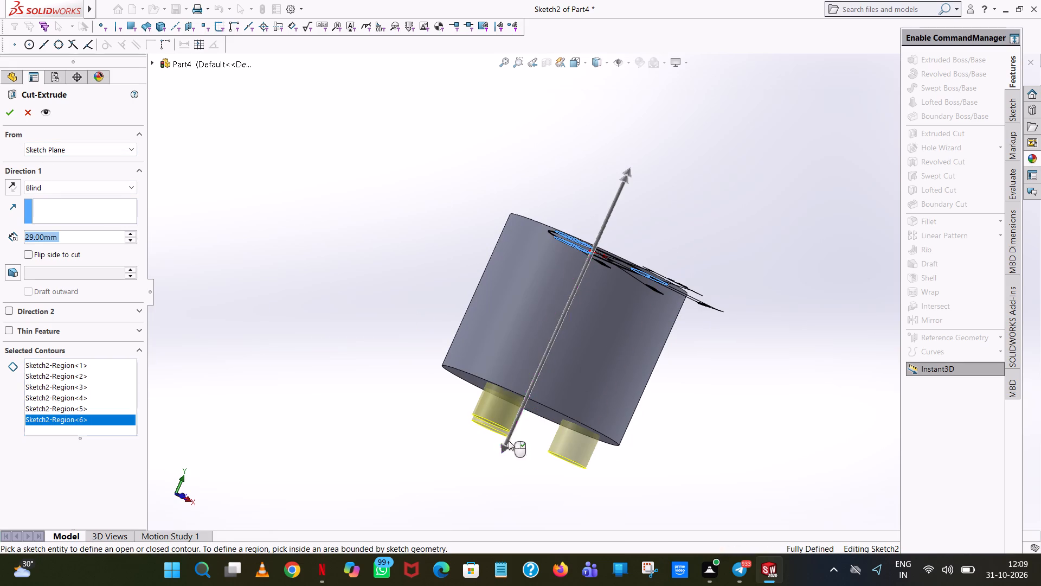
{"action": "left_click", "coordinate": [10, 117]}
{"action": "left_click", "coordinate": [706, 180]}
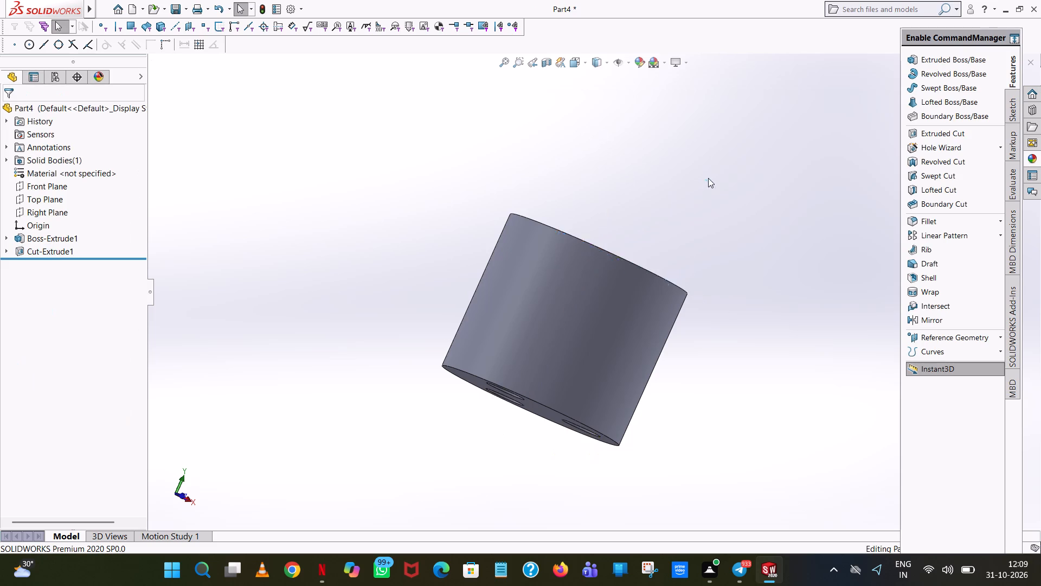
Start an Extruded Cut sketch on the cylinder's top face and draw an origin-centred circle of radius 3 mm.
{"action": "middle_click_drag", "start_coordinate": [531, 235], "coordinate": [487, 375]}
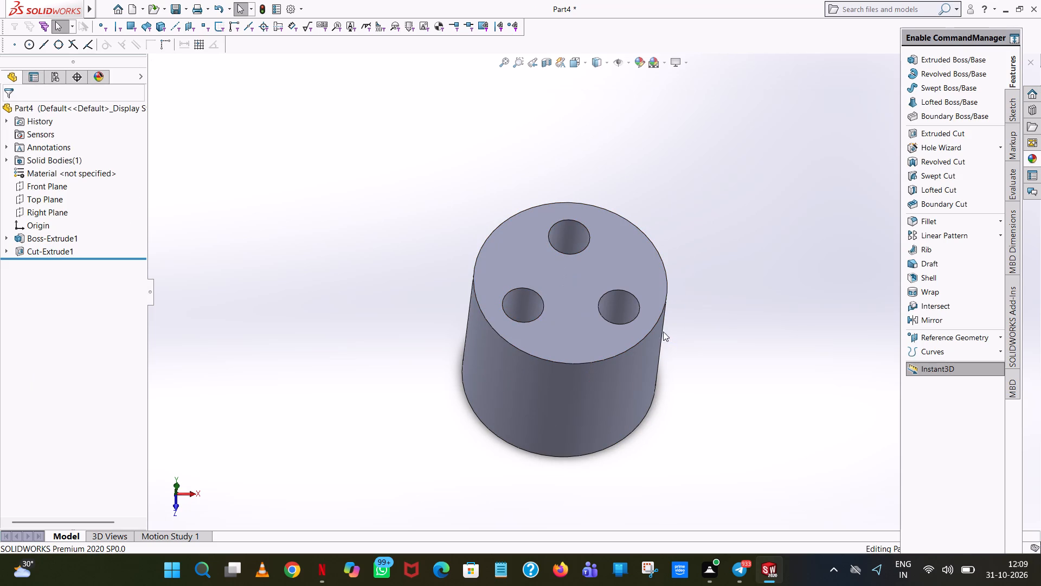
{"action": "left_click", "coordinate": [939, 135]}
{"action": "left_click", "coordinate": [557, 303]}
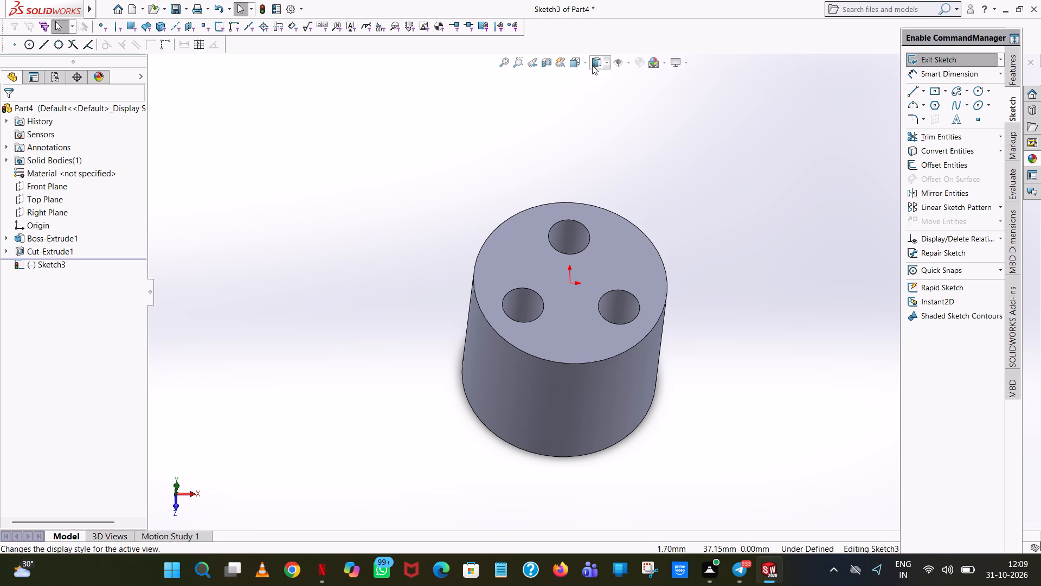
{"action": "left_click", "coordinate": [583, 66]}
{"action": "left_click", "coordinate": [641, 126]}
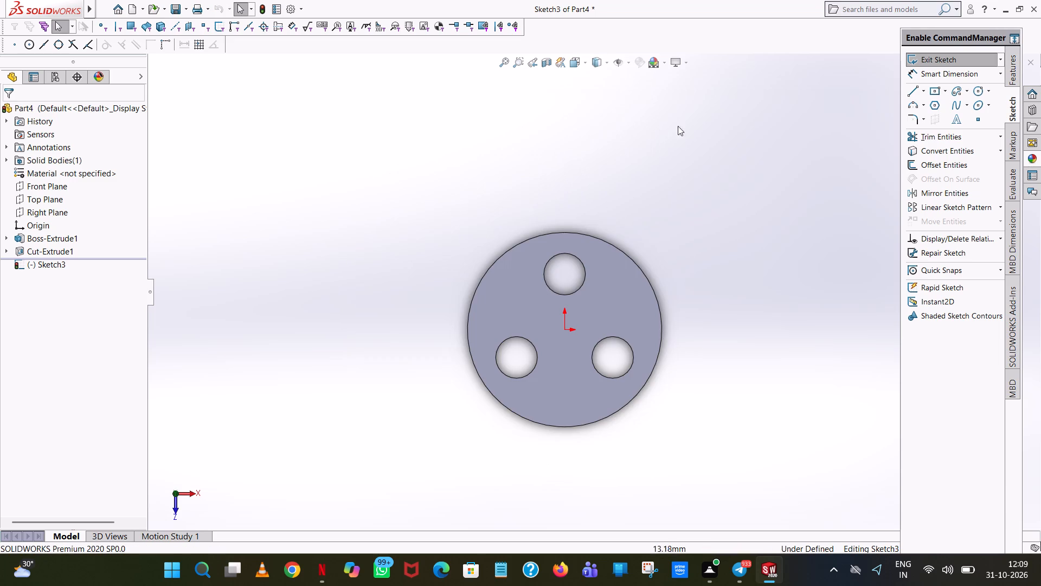
{"action": "left_click", "coordinate": [976, 90]}
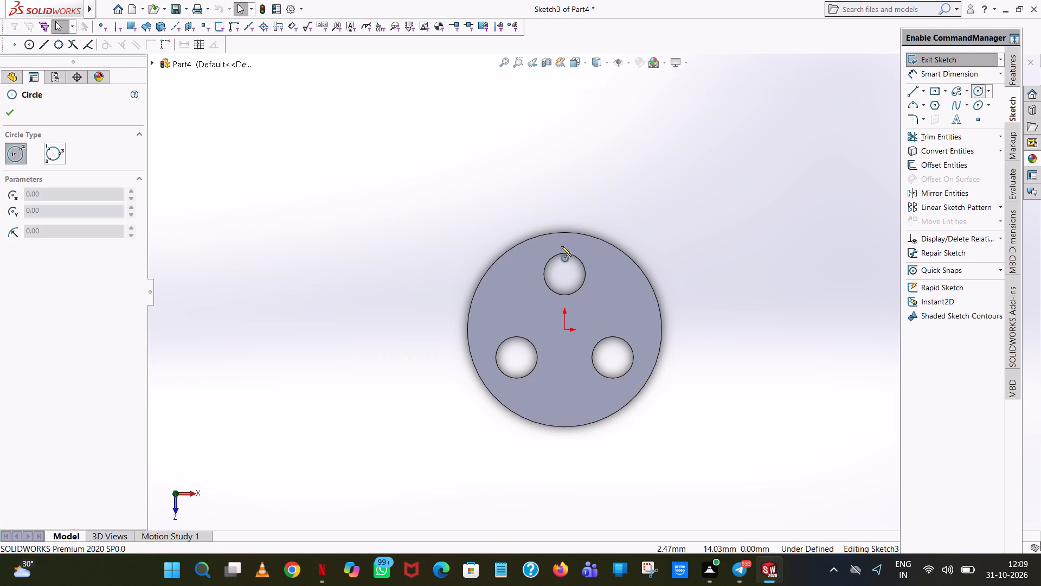
{"action": "left_click", "coordinate": [565, 329]}
{"action": "left_click", "coordinate": [580, 323]}
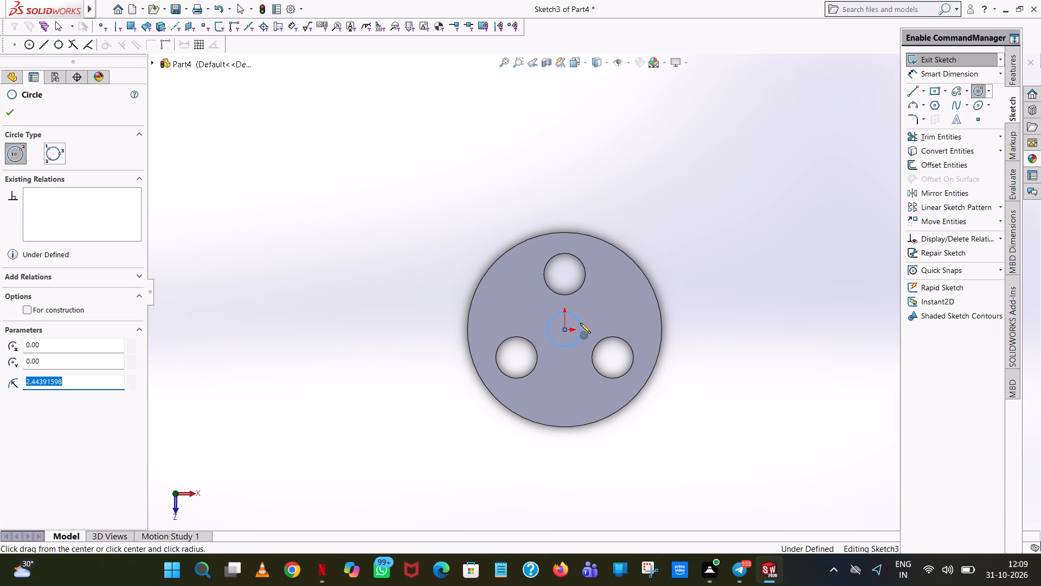
{"action": "key", "text": "3"}
{"action": "key", "text": "Return"}
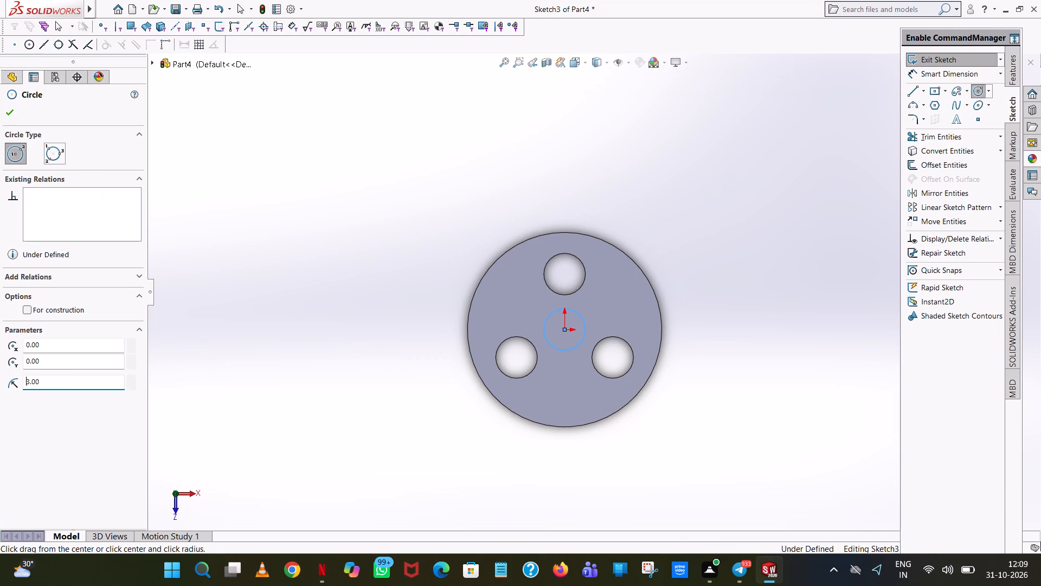
{"action": "right_click", "coordinate": [580, 323]}
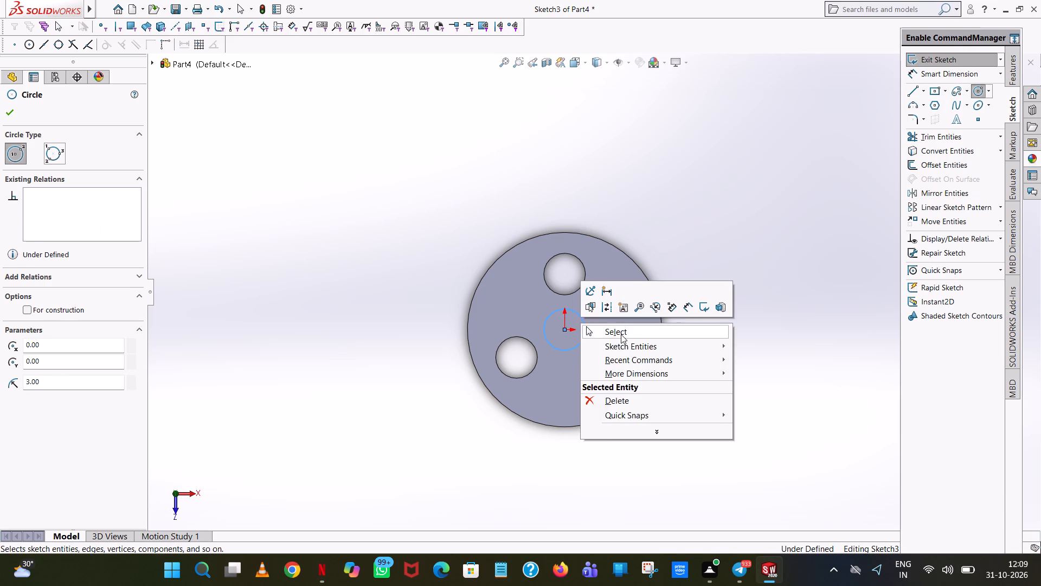
{"action": "left_click", "coordinate": [621, 334]}
Add a diameter dimension to the origin-centred circle.
{"action": "left_click", "coordinate": [1012, 73]}
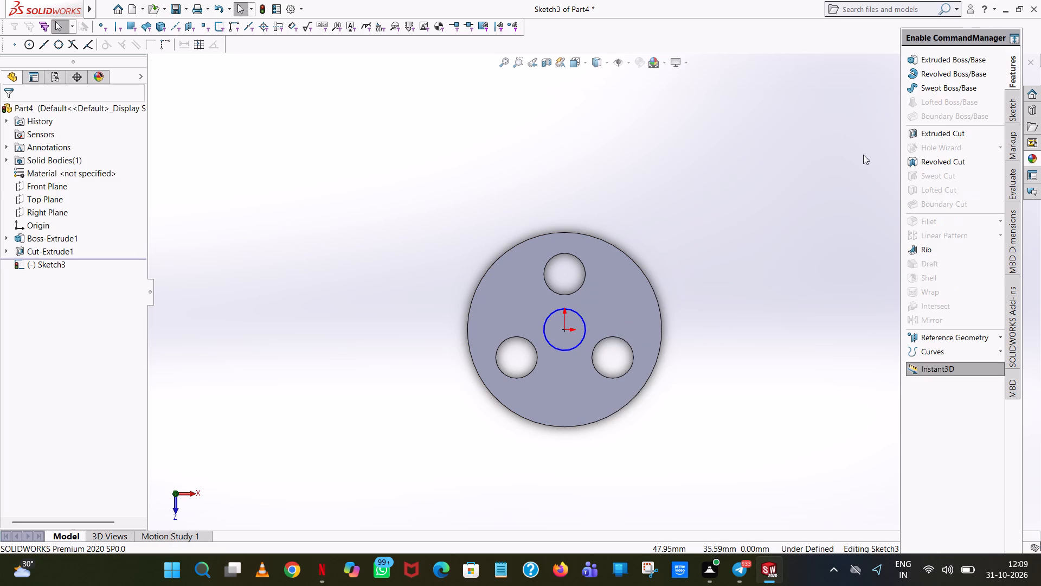
{"action": "left_click", "coordinate": [1006, 91]}
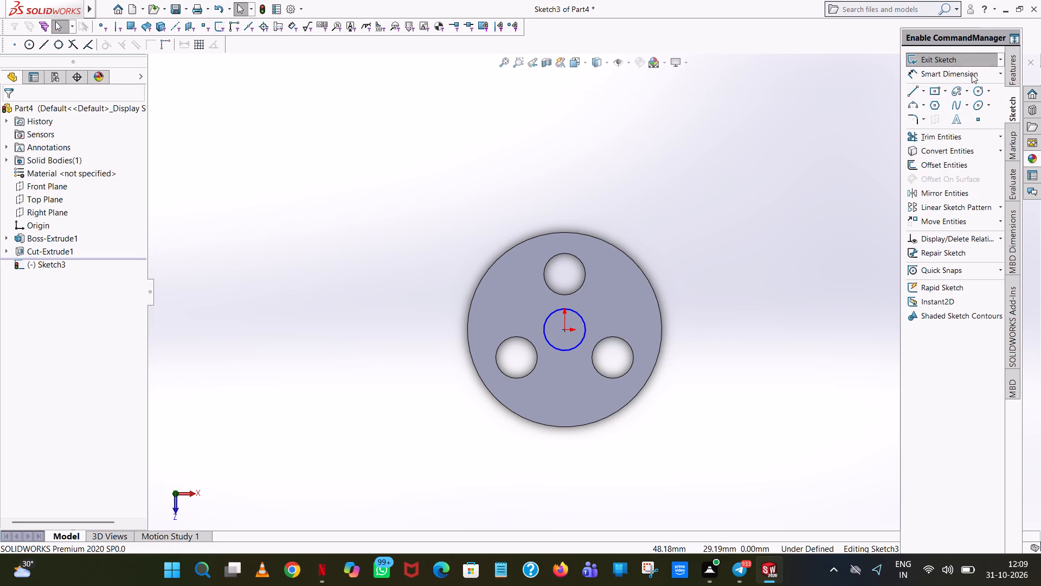
{"action": "left_click", "coordinate": [969, 74]}
{"action": "left_click", "coordinate": [588, 326]}
{"action": "left_click", "coordinate": [872, 135]}
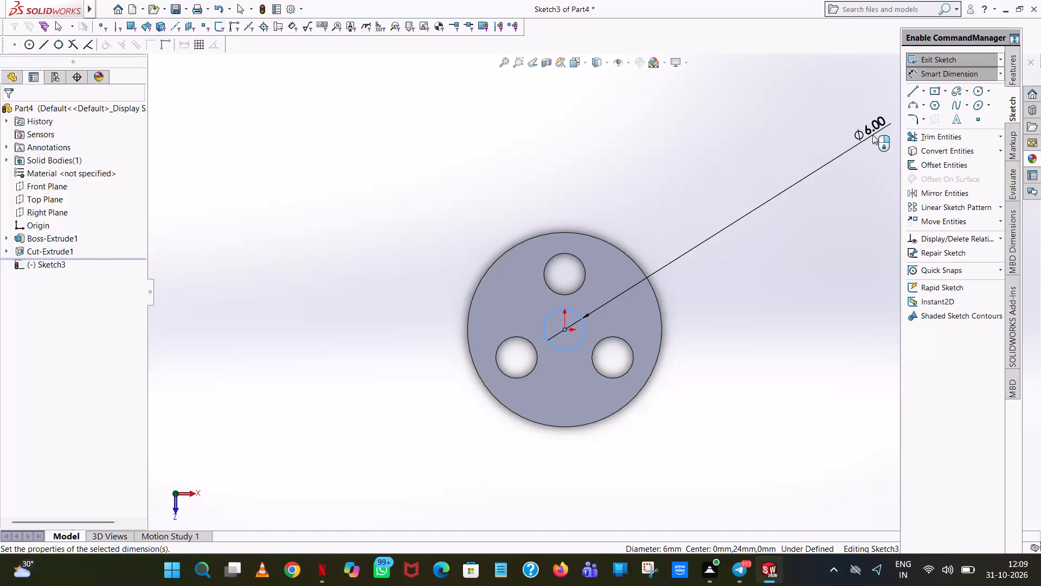
{"action": "double_click", "coordinate": [823, 124]}
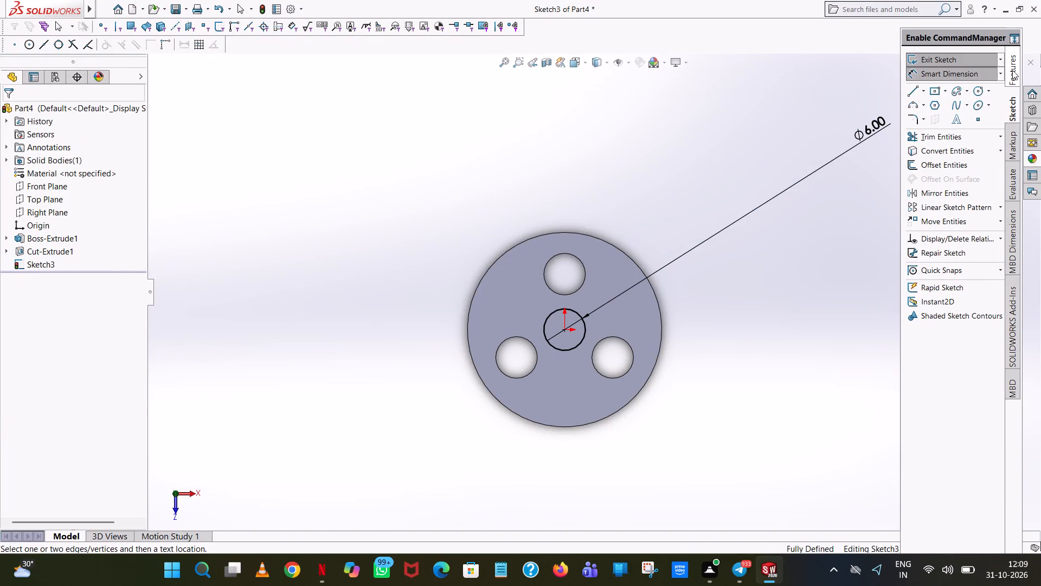
Extrude-cut the central circle through the cylinder with a blind depth of 29 mm.
{"action": "left_click", "coordinate": [1013, 72]}
{"action": "left_click", "coordinate": [949, 140]}
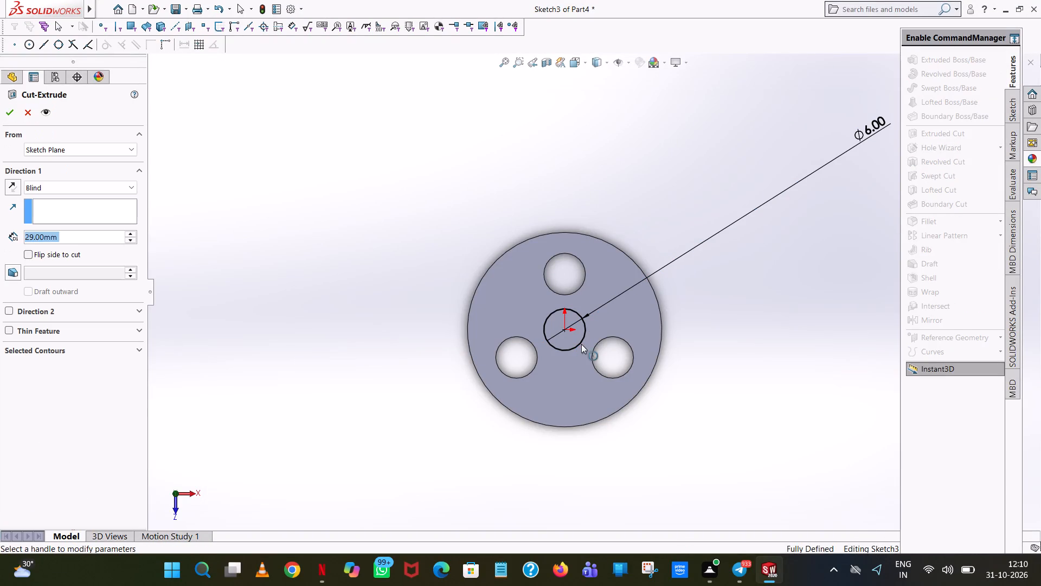
{"action": "middle_click_drag", "start_coordinate": [573, 344], "coordinate": [388, 420]}
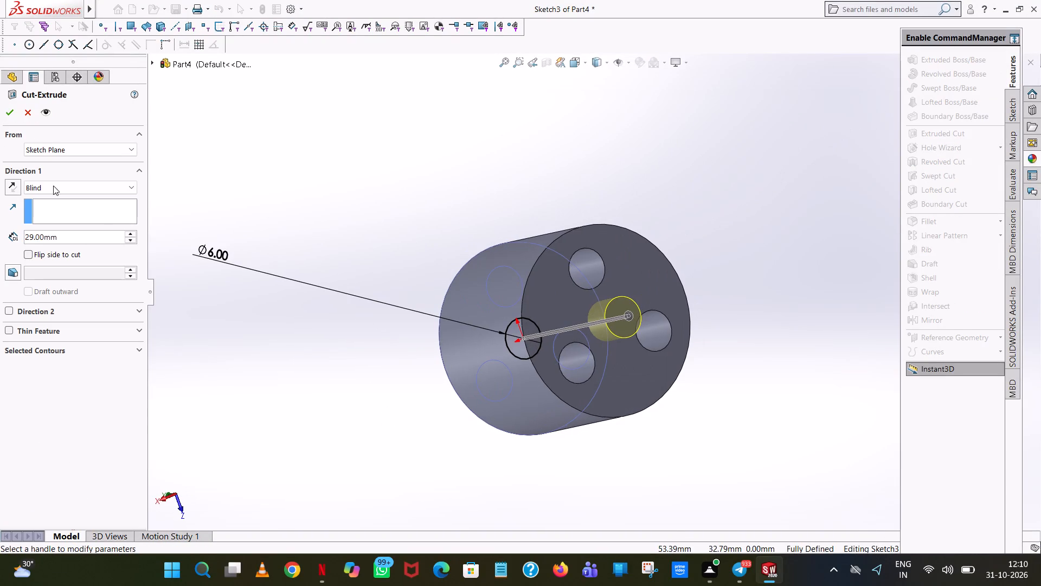
{"action": "left_click", "coordinate": [7, 113]}
{"action": "left_click", "coordinate": [645, 194]}
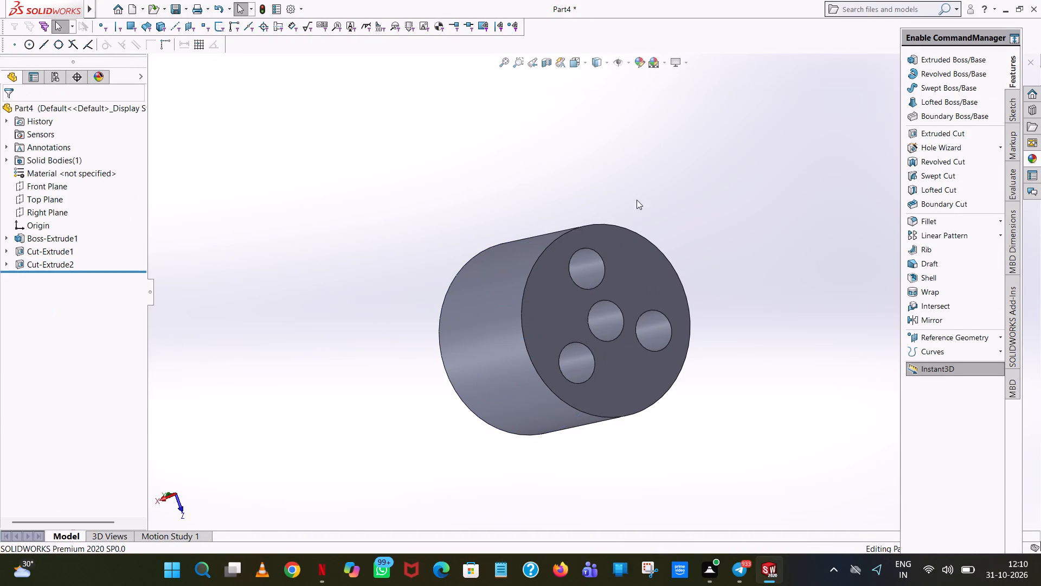
Apply the pale yellow standard colour to the whole four-hole cylinder part.
{"action": "middle_click_drag", "start_coordinate": [629, 207], "coordinate": [813, 192]}
{"action": "scroll", "coordinate": [640, 211], "scroll_direction": "up", "scroll_amount": 1}
{"action": "scroll", "coordinate": [813, 192], "scroll_direction": "up", "scroll_amount": 1}
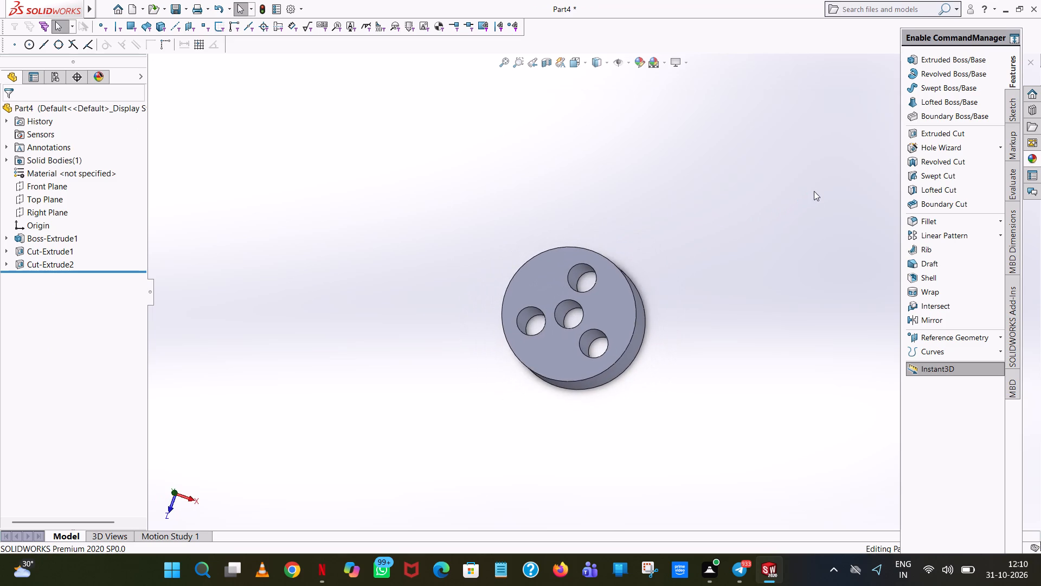
{"action": "scroll", "coordinate": [814, 191], "scroll_direction": "up", "scroll_amount": 1}
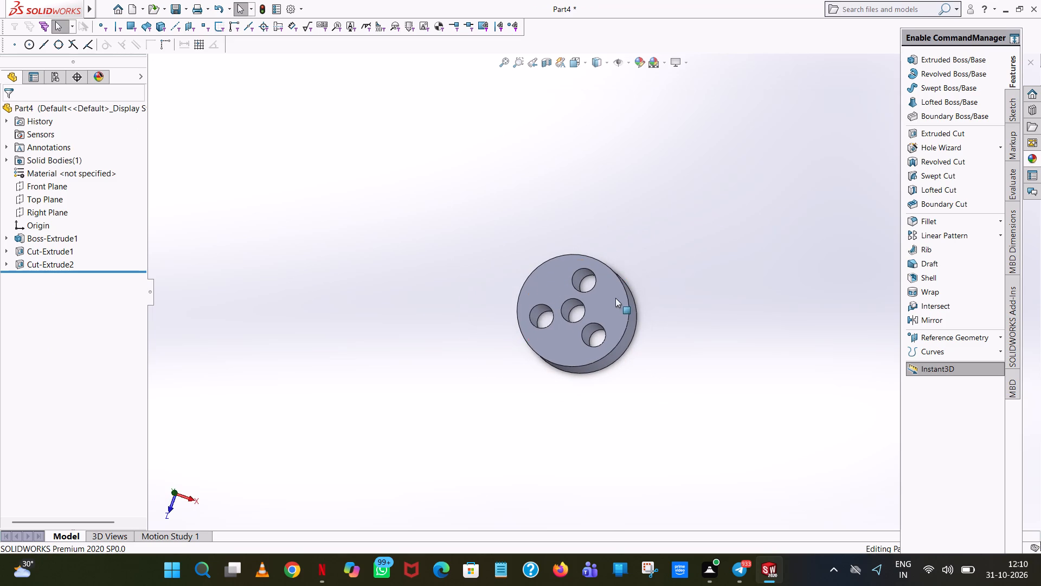
{"action": "right_click", "coordinate": [615, 298]}
{"action": "left_click", "coordinate": [702, 266]}
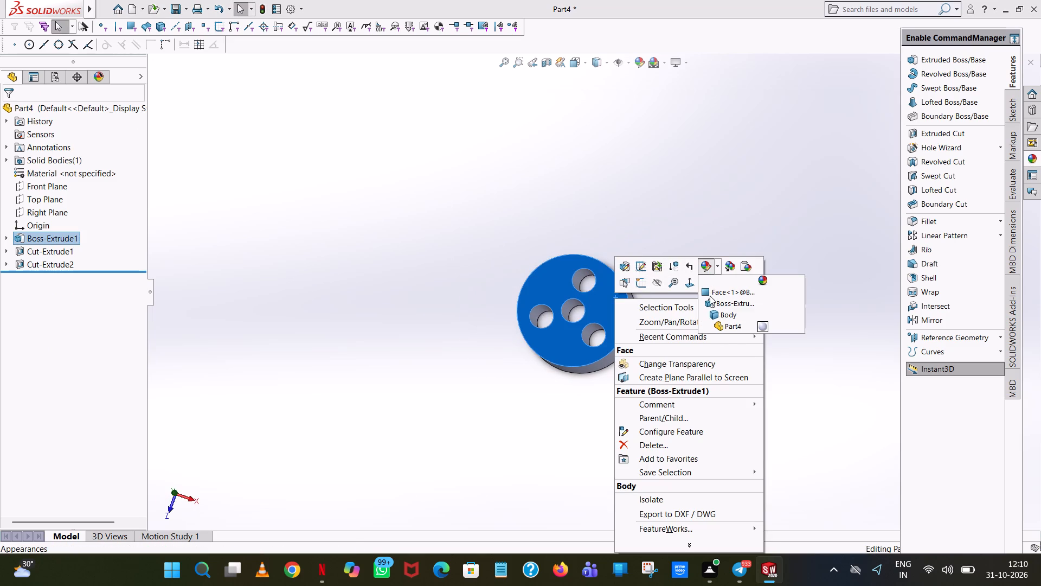
{"action": "left_click", "coordinate": [719, 327]}
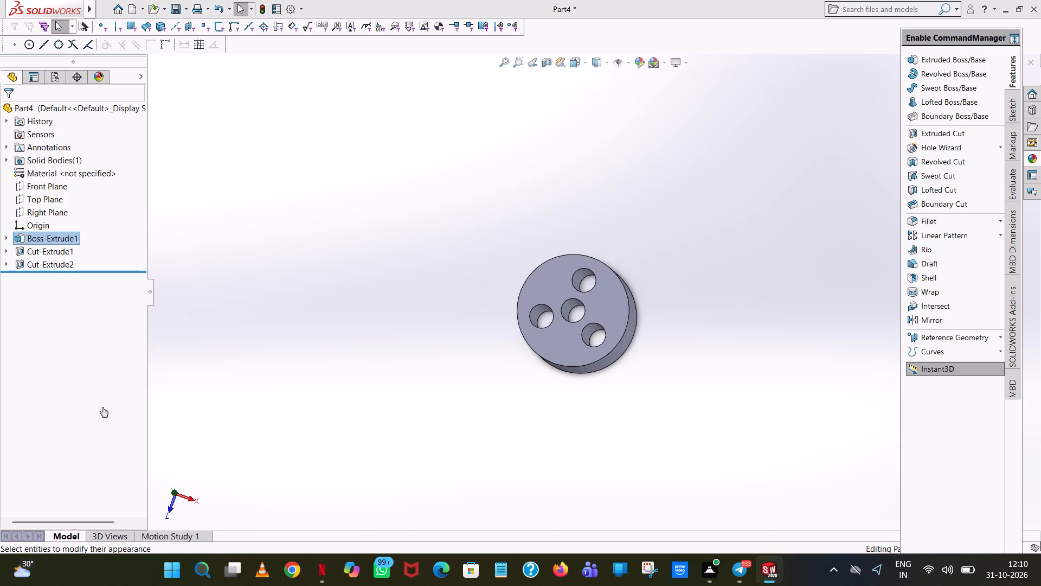
{"action": "left_click", "coordinate": [56, 368]}
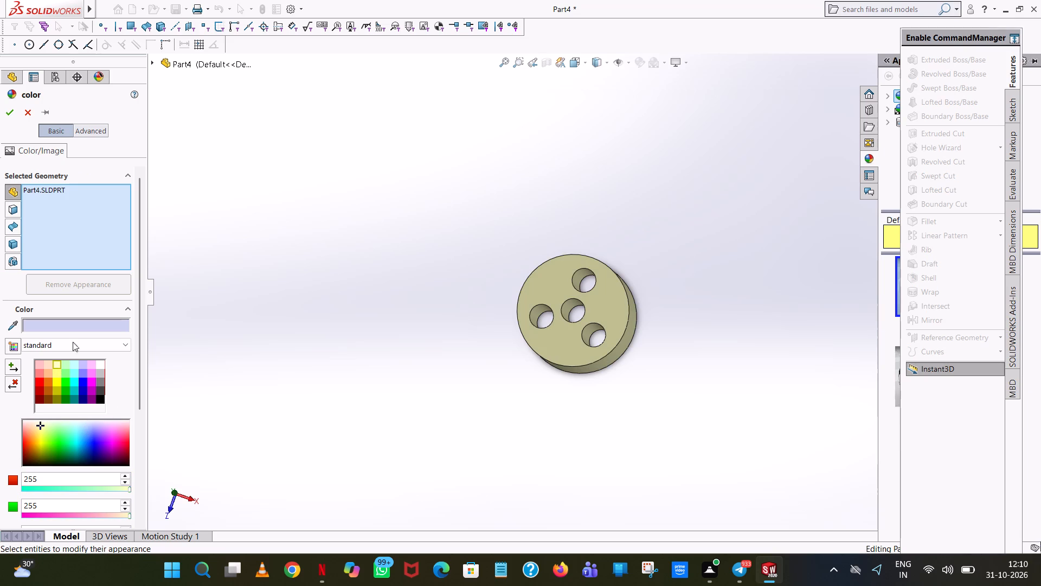
{"action": "left_click", "coordinate": [5, 113]}
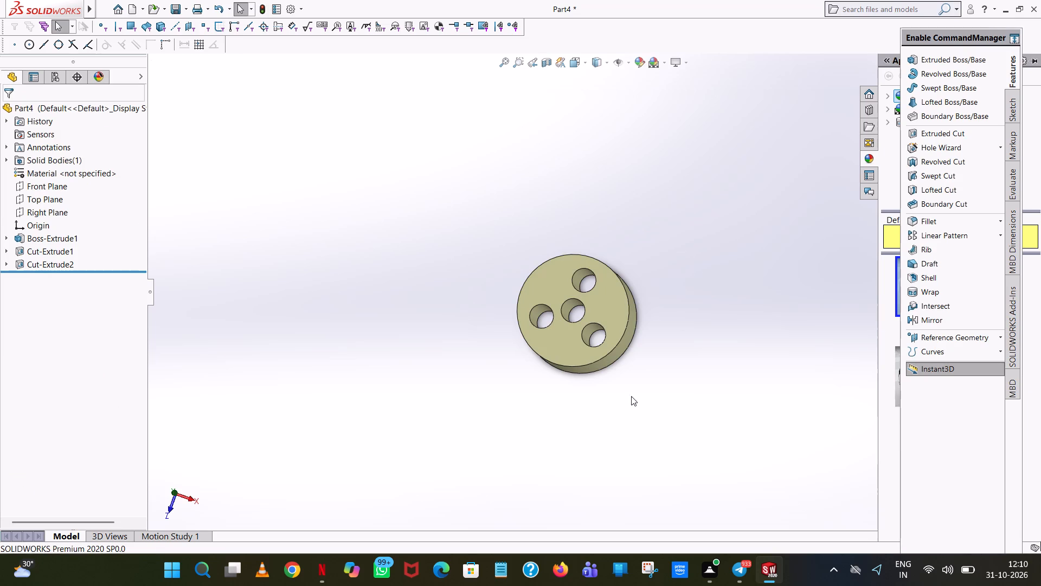
Save the part as "cylinder vert" in the elbow engine assembly folder.
{"action": "middle_click_drag", "start_coordinate": [631, 390], "coordinate": [670, 173]}
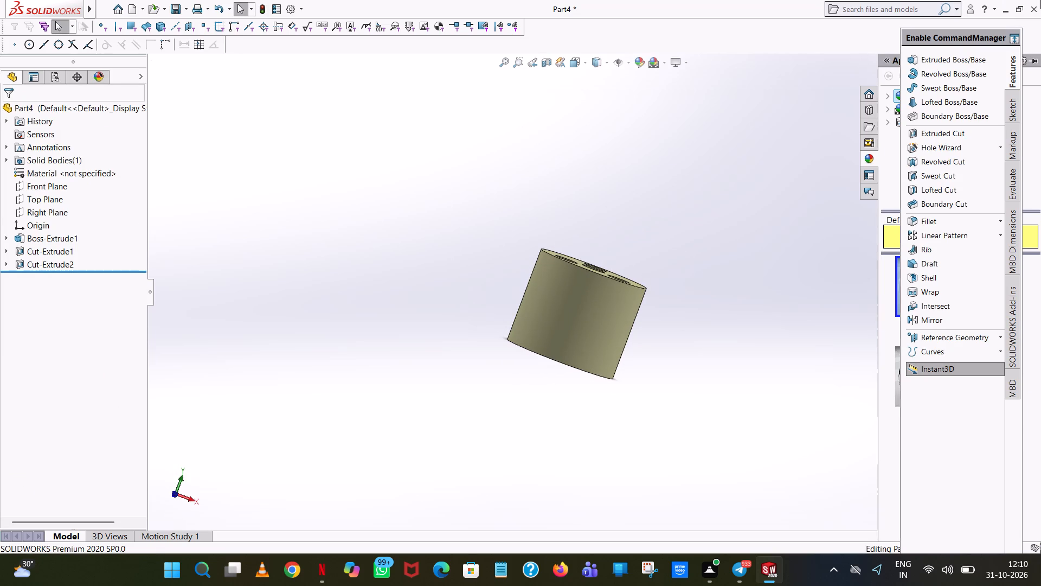
{"action": "left_click", "coordinate": [173, 10]}
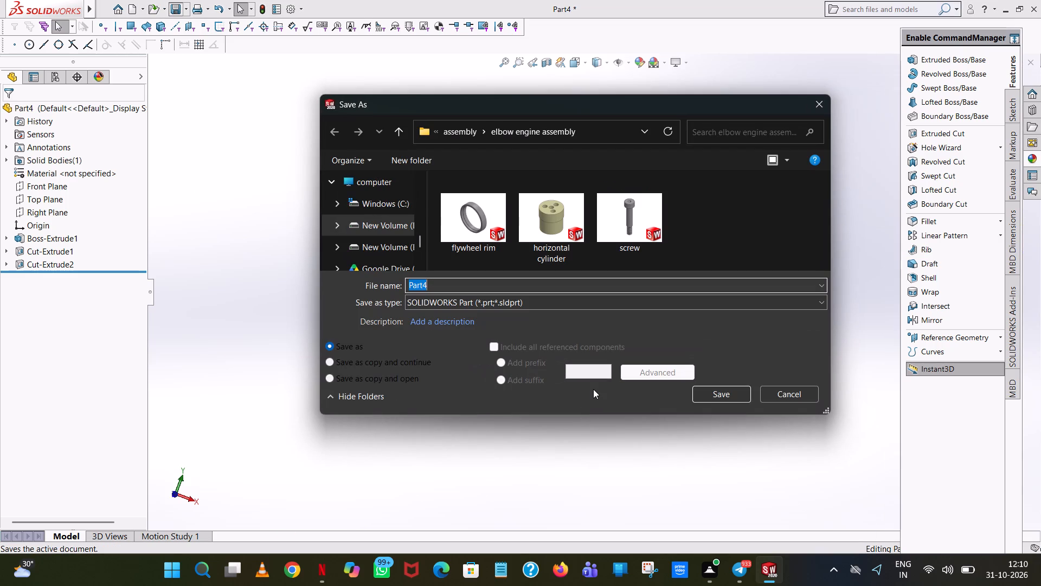
{"action": "type", "text": "cylinder vert"}
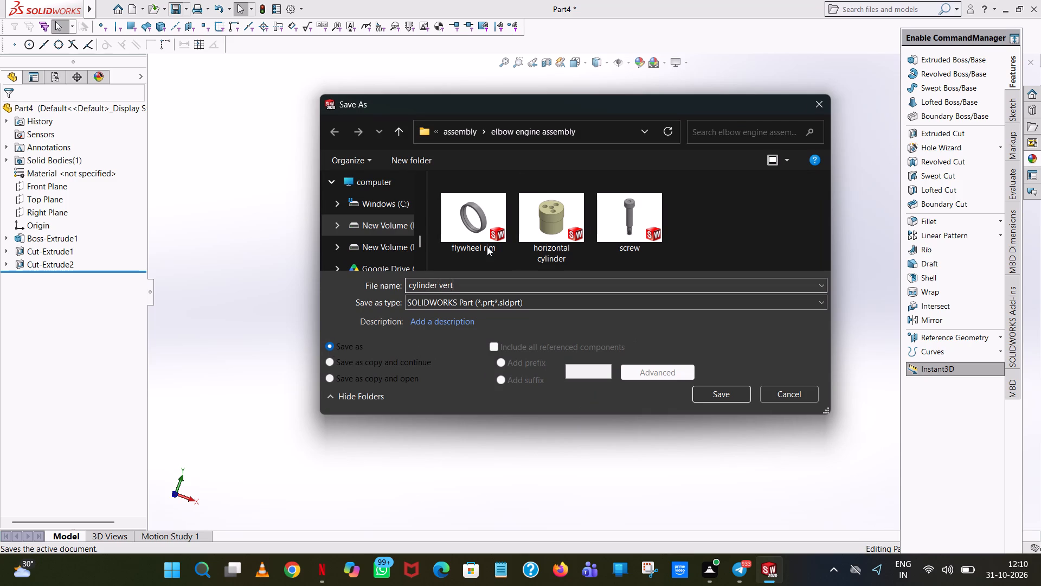
{"action": "left_click", "coordinate": [720, 396]}
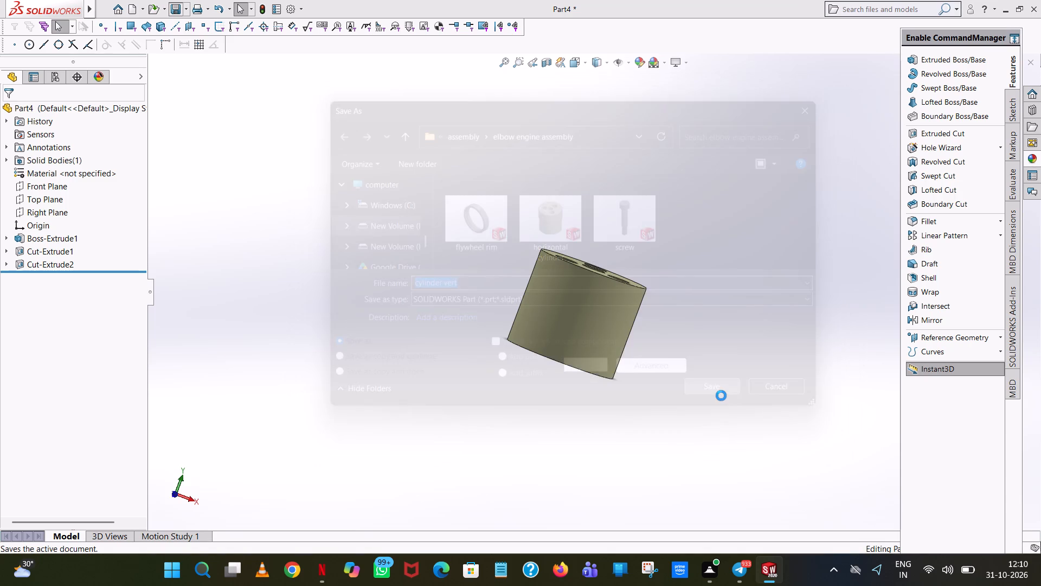
Save a PDF copy of the part as "cylinder vert" in the elbow engine assembly folder.
{"action": "left_click", "coordinate": [188, 11]}
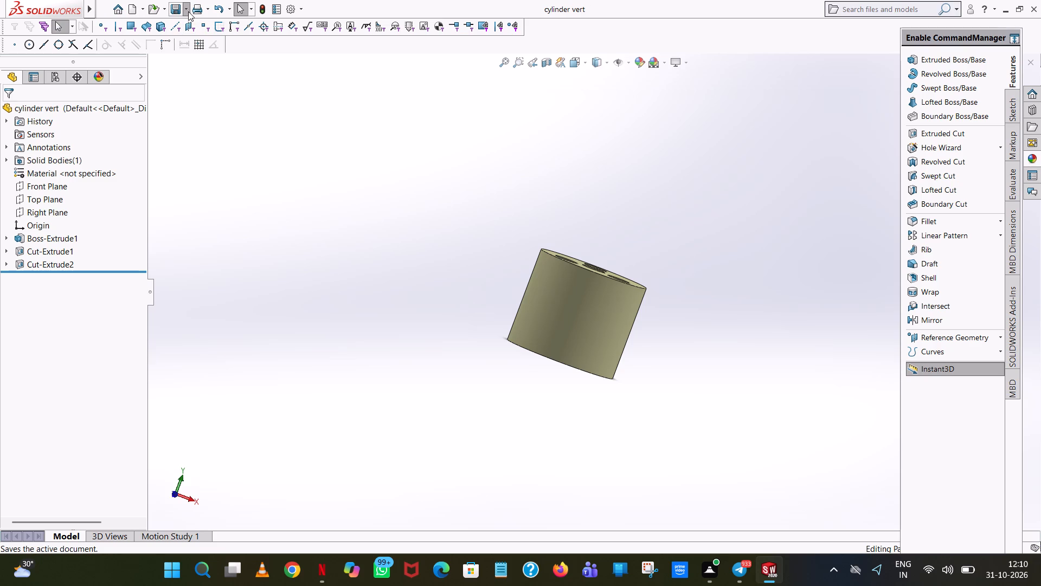
{"action": "left_click", "coordinate": [205, 36]}
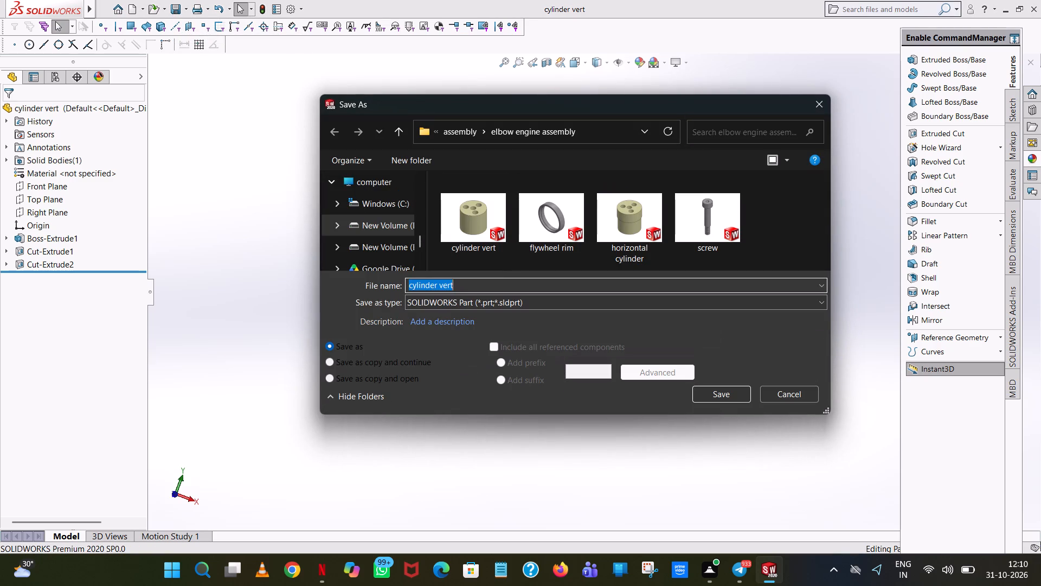
{"action": "left_click", "coordinate": [463, 303]}
{"action": "left_click", "coordinate": [549, 84]}
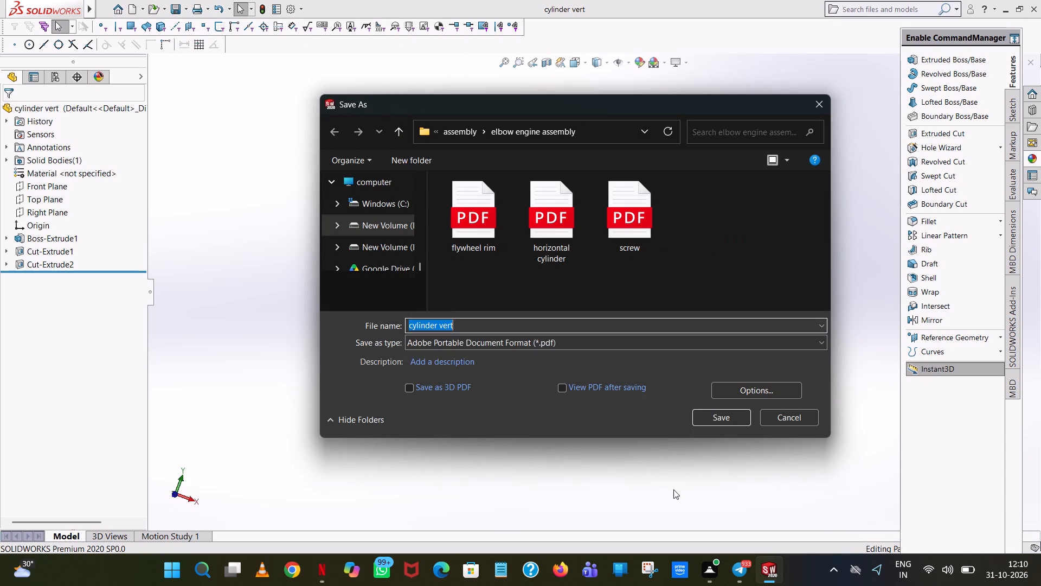
{"action": "left_click", "coordinate": [703, 411]}
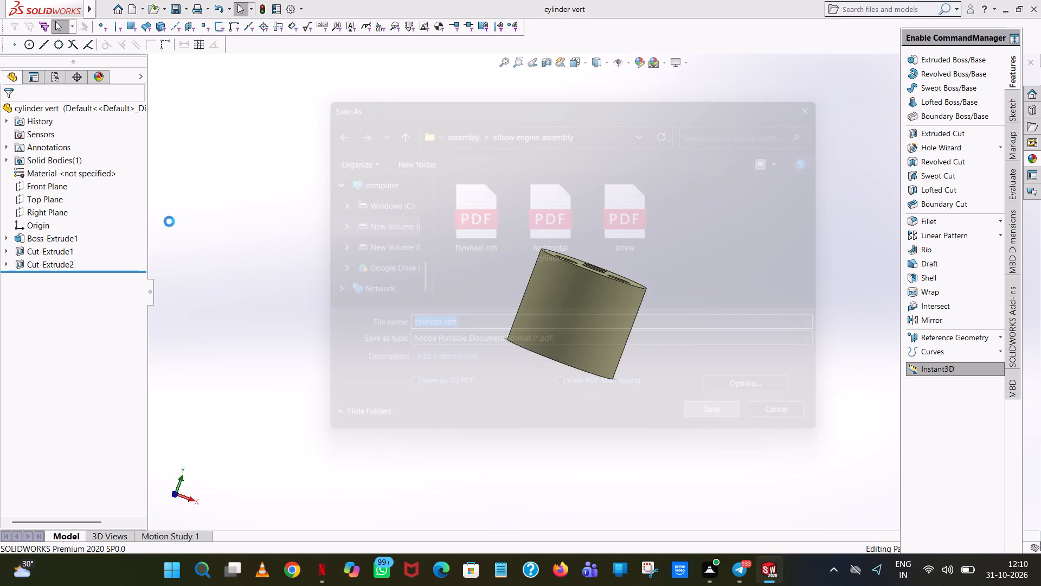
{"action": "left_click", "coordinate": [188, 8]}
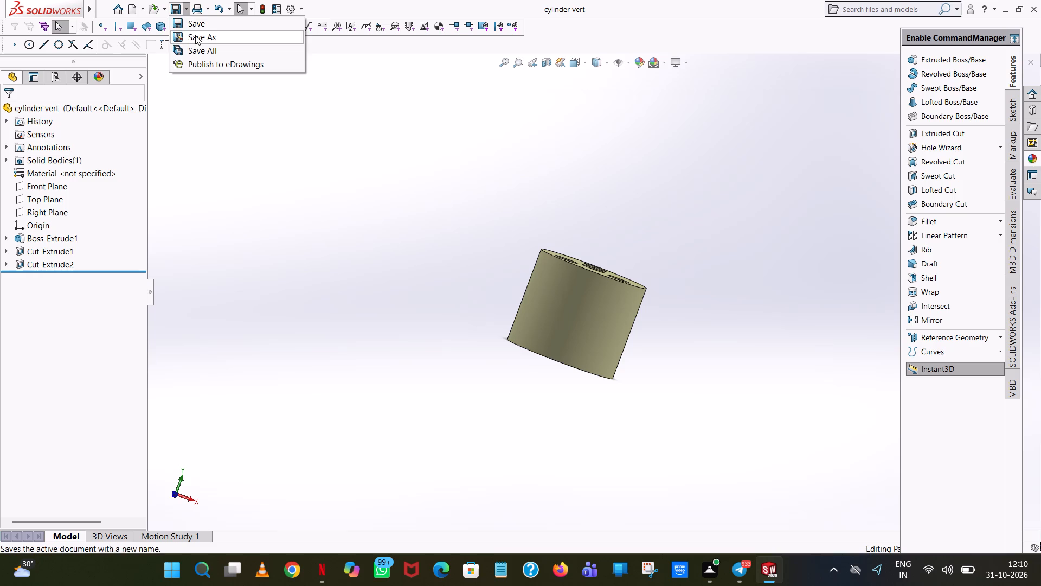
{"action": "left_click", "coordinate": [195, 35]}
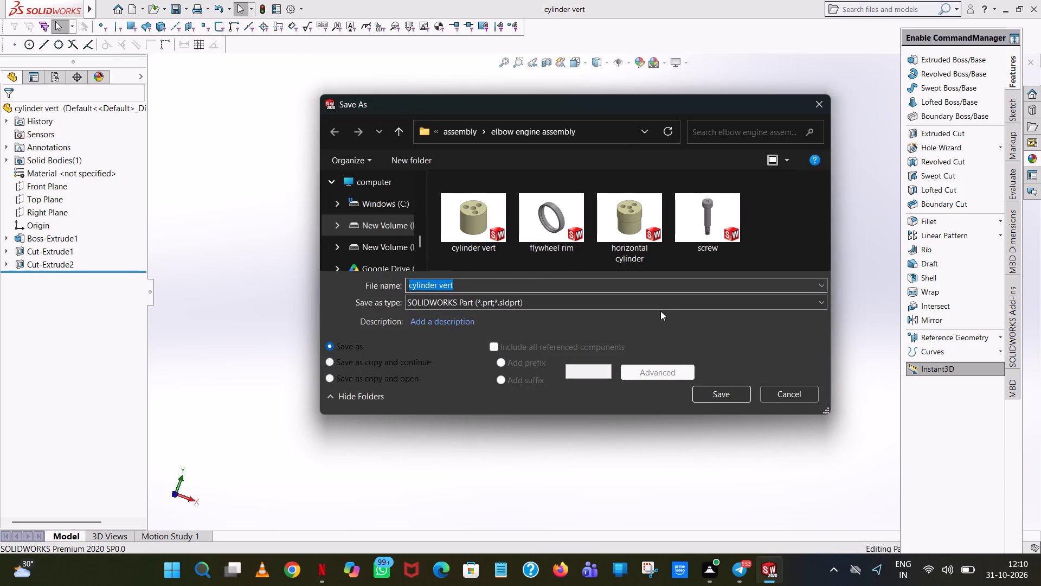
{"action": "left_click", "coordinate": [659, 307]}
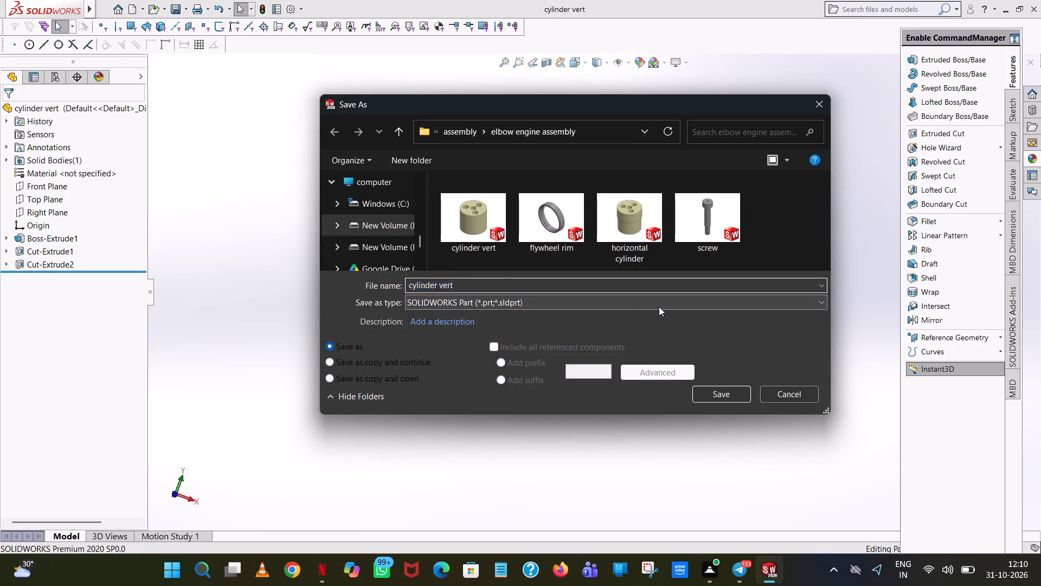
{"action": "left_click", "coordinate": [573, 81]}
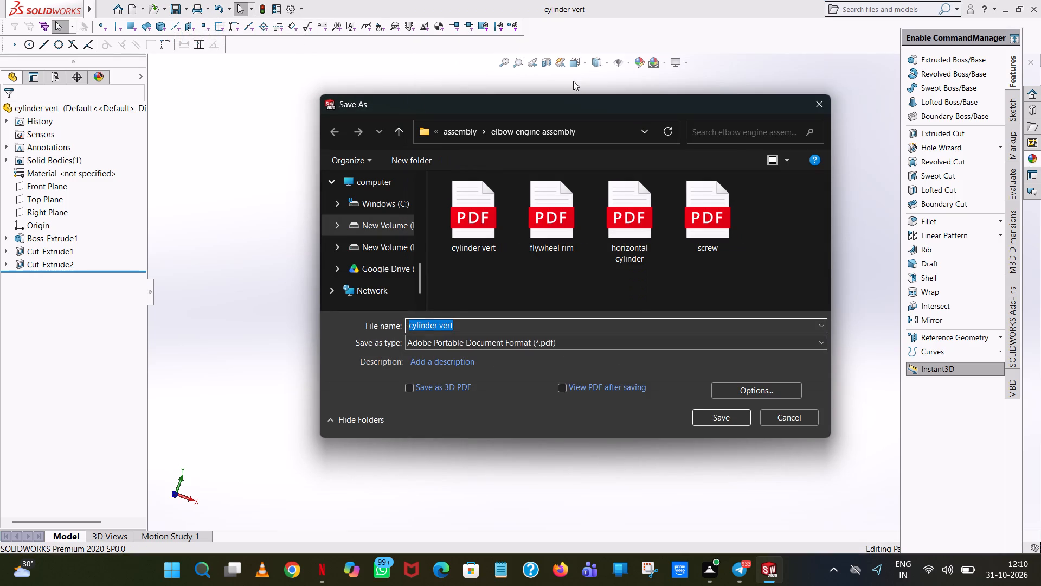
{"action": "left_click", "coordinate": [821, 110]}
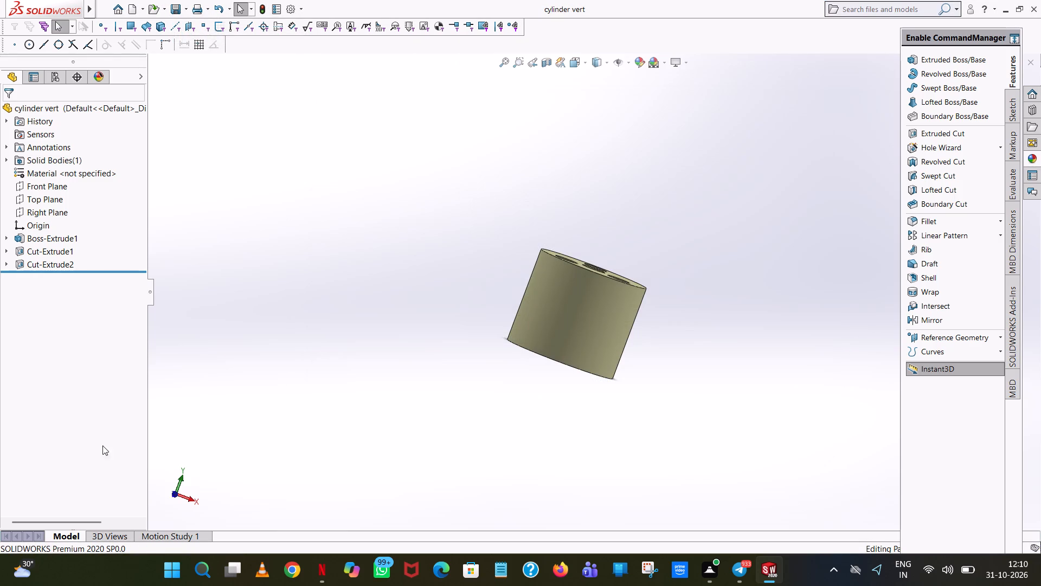
Create a new part document and start a sketch on the Front Plane.
{"action": "left_click", "coordinate": [136, 9]}
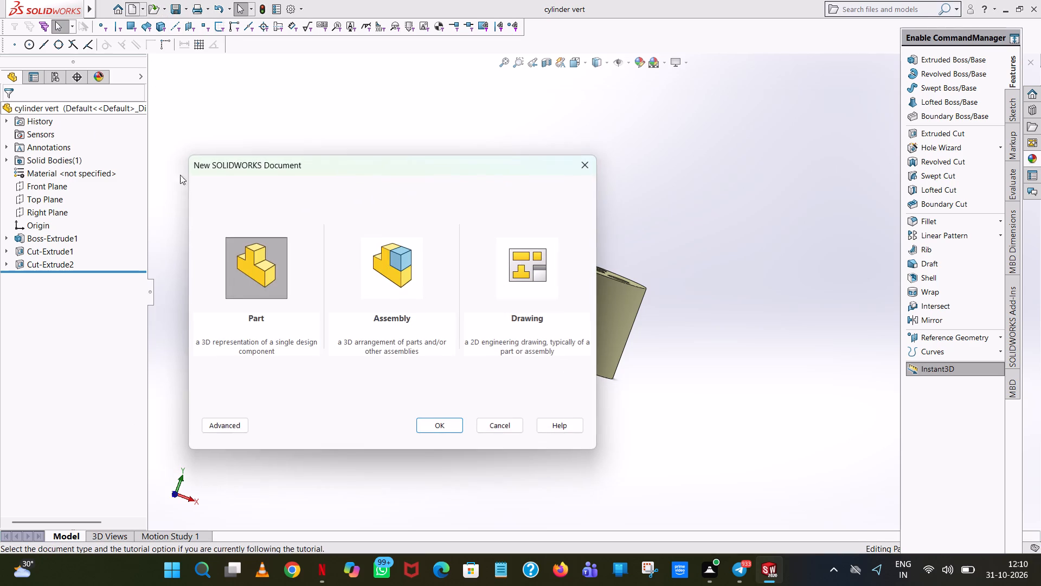
{"action": "double_click", "coordinate": [258, 286]}
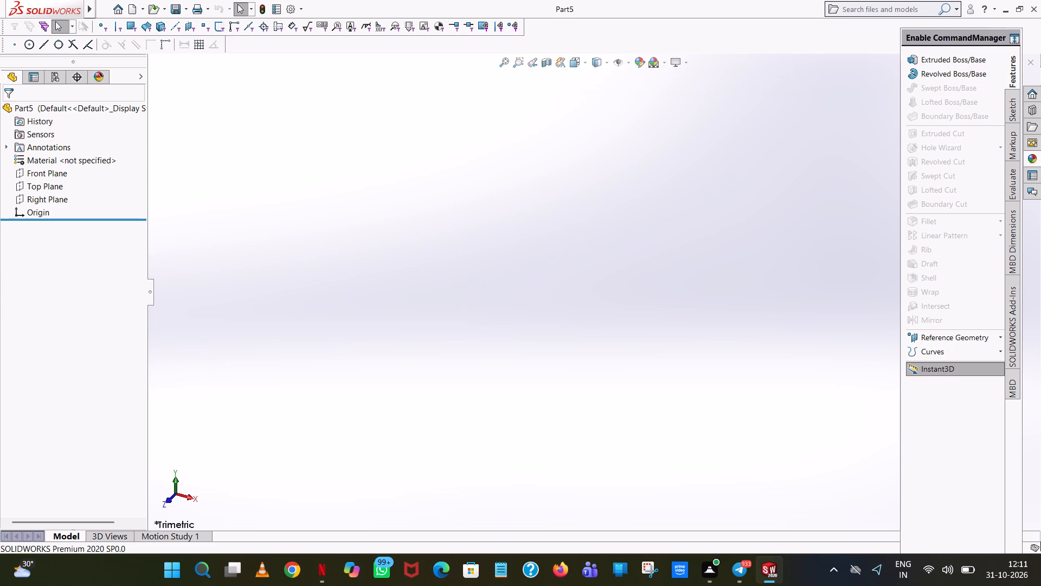
{"action": "left_click", "coordinate": [58, 176]}
{"action": "left_click", "coordinate": [68, 156]}
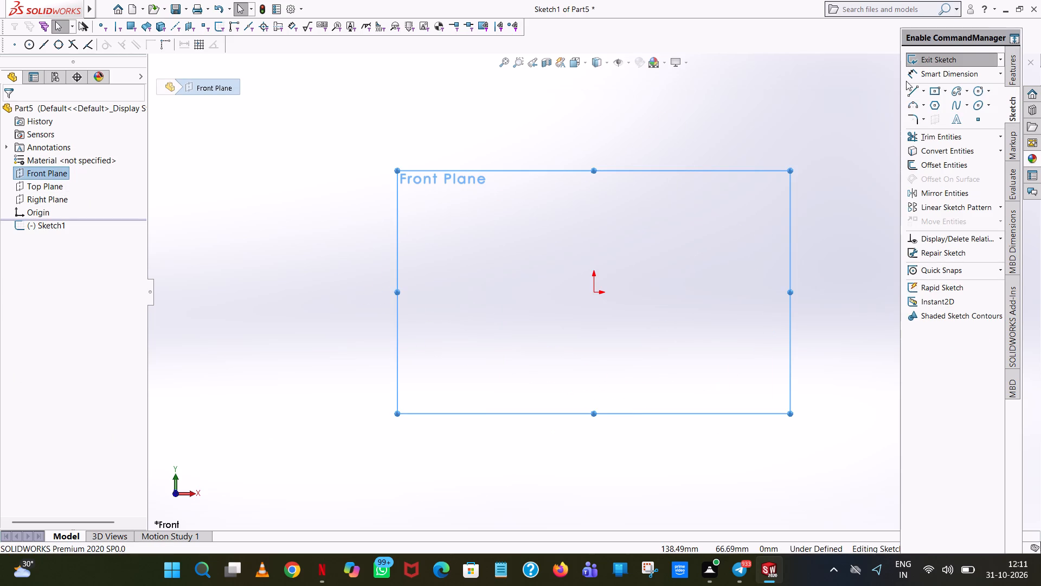
Draw a vertical line upward from the origin and set its length to 53 mm.
{"action": "left_click", "coordinate": [916, 89]}
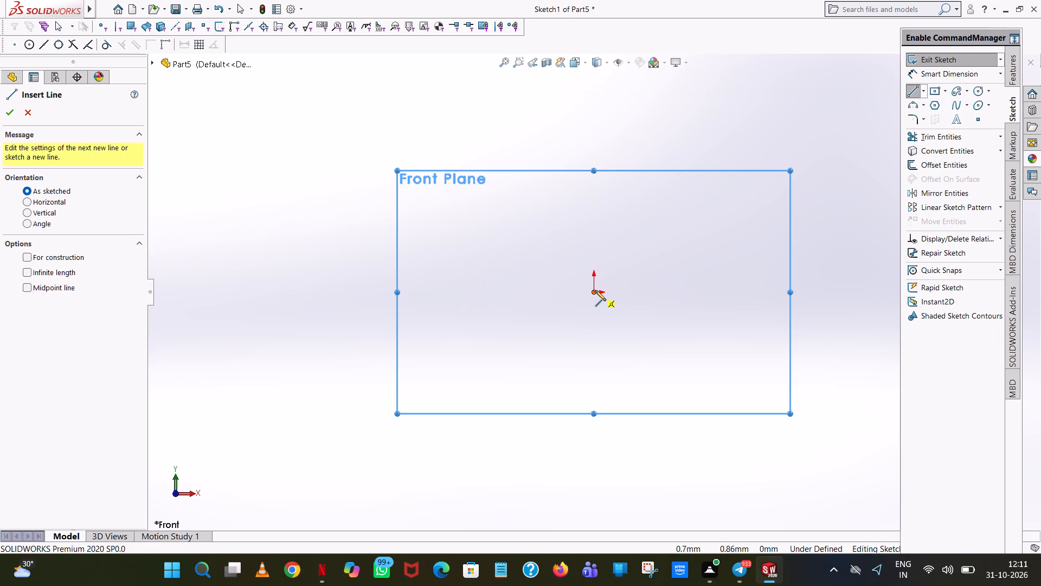
{"action": "left_click", "coordinate": [593, 291]}
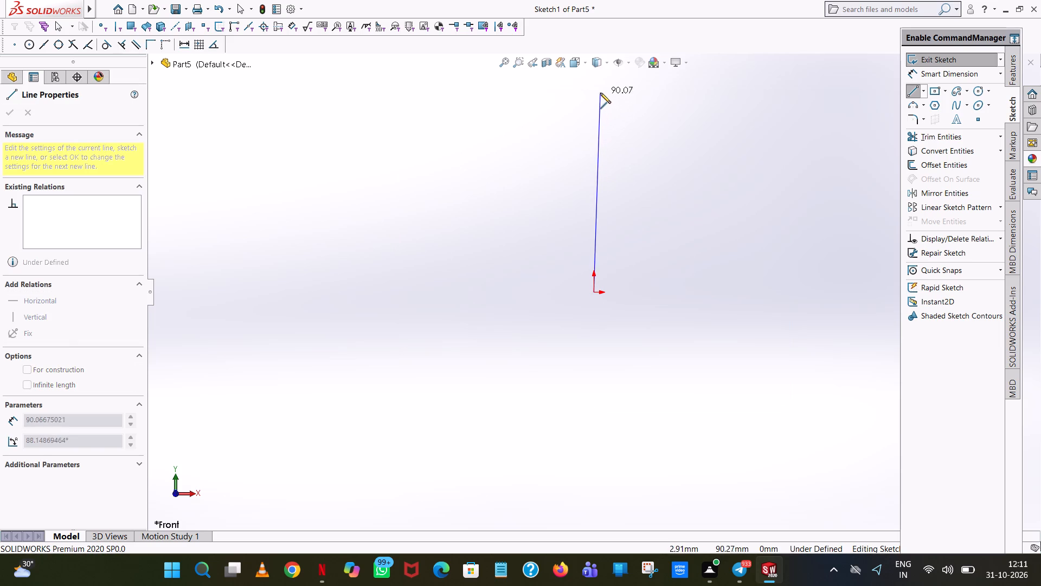
{"action": "left_click", "coordinate": [595, 92]}
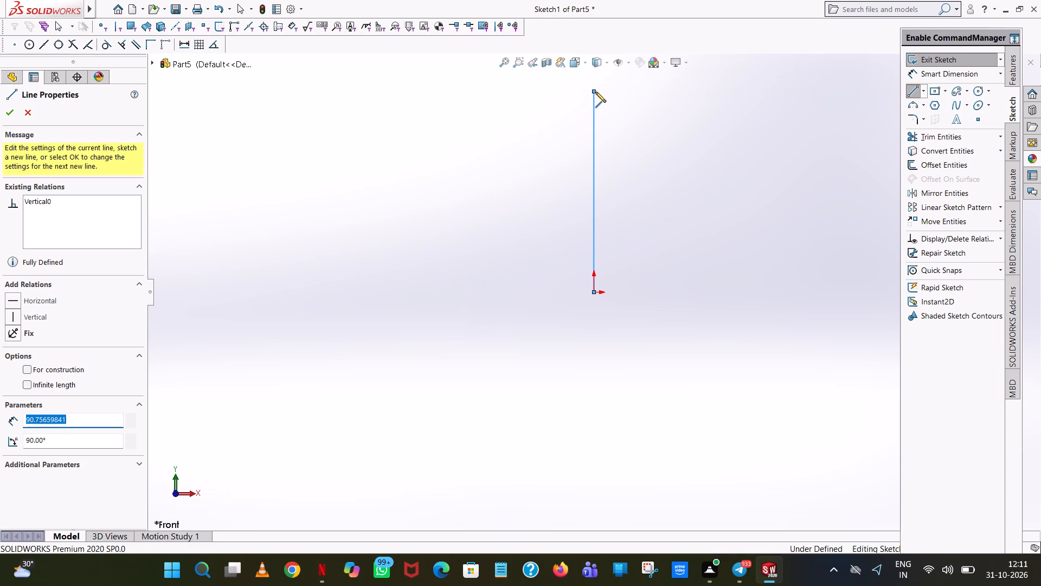
{"action": "type", "text": "53"}
{"action": "key", "text": "Return"}
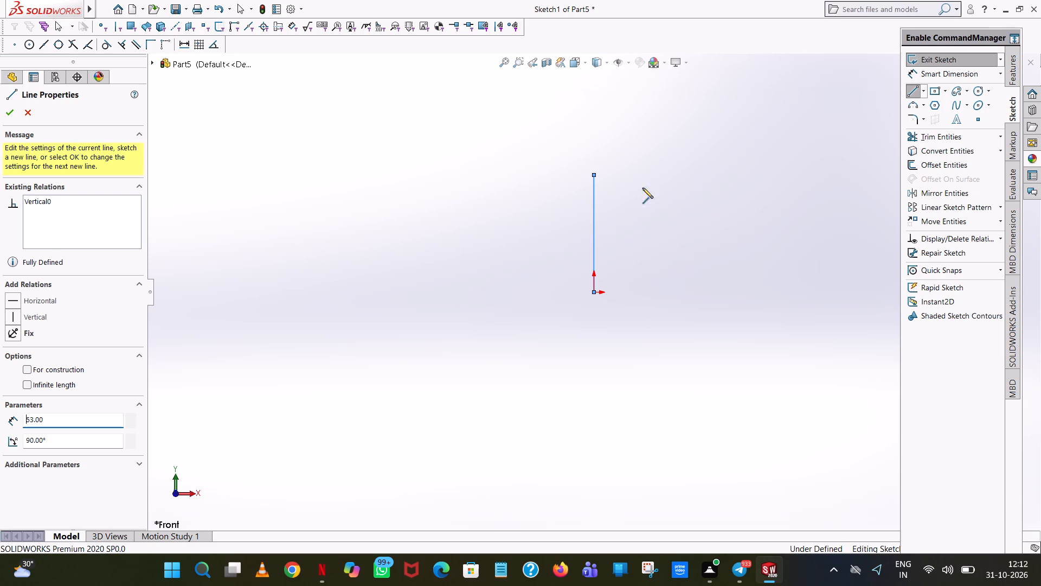
{"action": "right_click", "coordinate": [687, 158]}
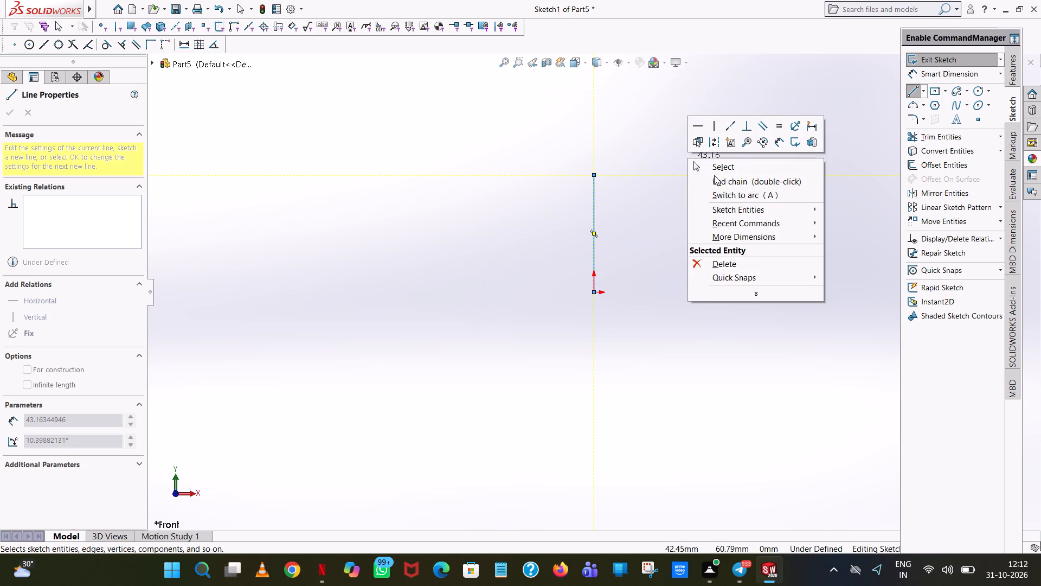
{"action": "left_click", "coordinate": [718, 167]}
Draw a circle of radius 17.50 mm centred on the upper end of the vertical line.
{"action": "left_click", "coordinate": [975, 88]}
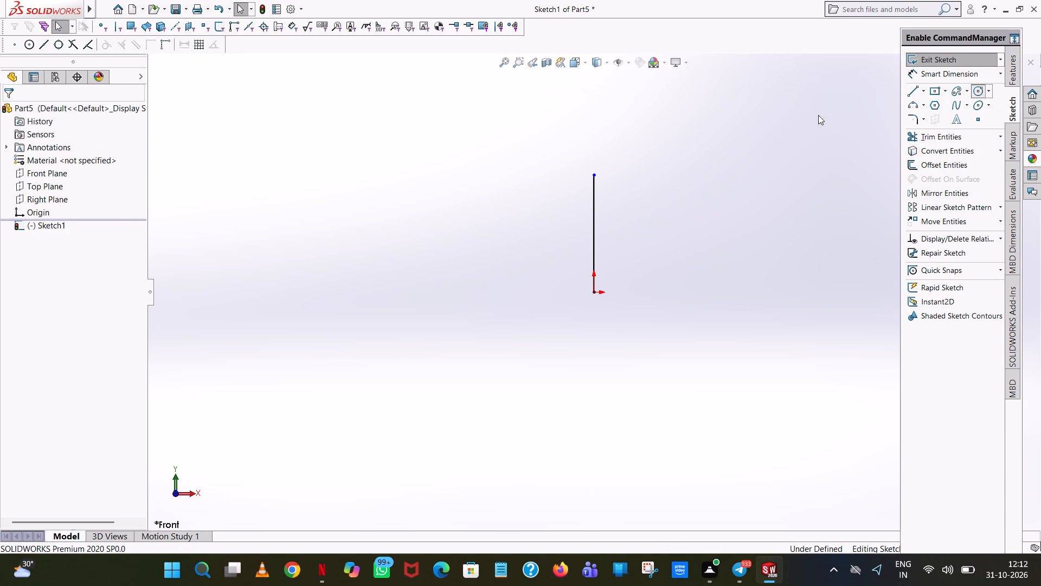
{"action": "left_click", "coordinate": [593, 175]}
{"action": "left_click", "coordinate": [704, 136]}
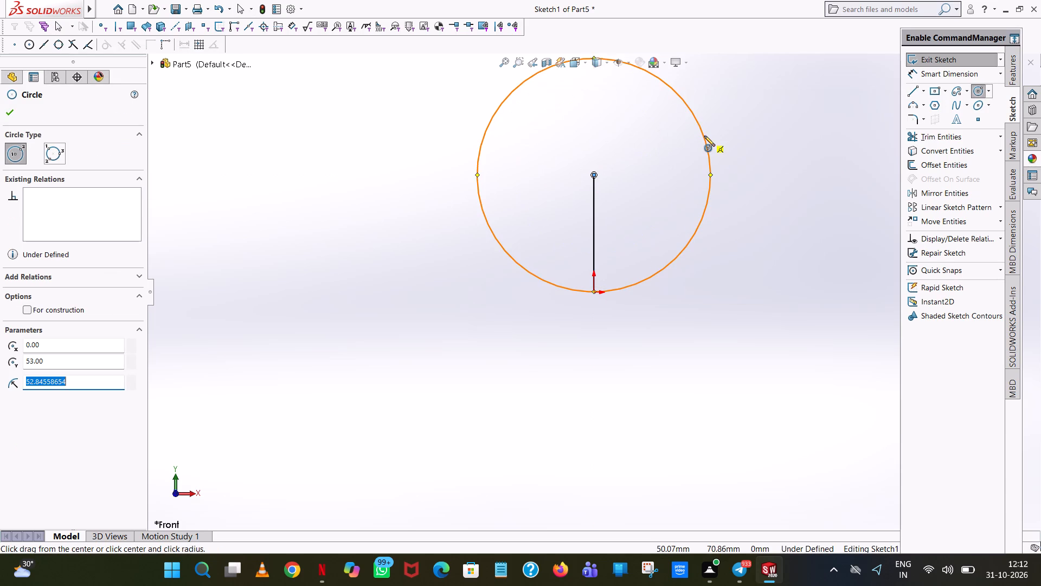
{"action": "type", "text": "17.50"}
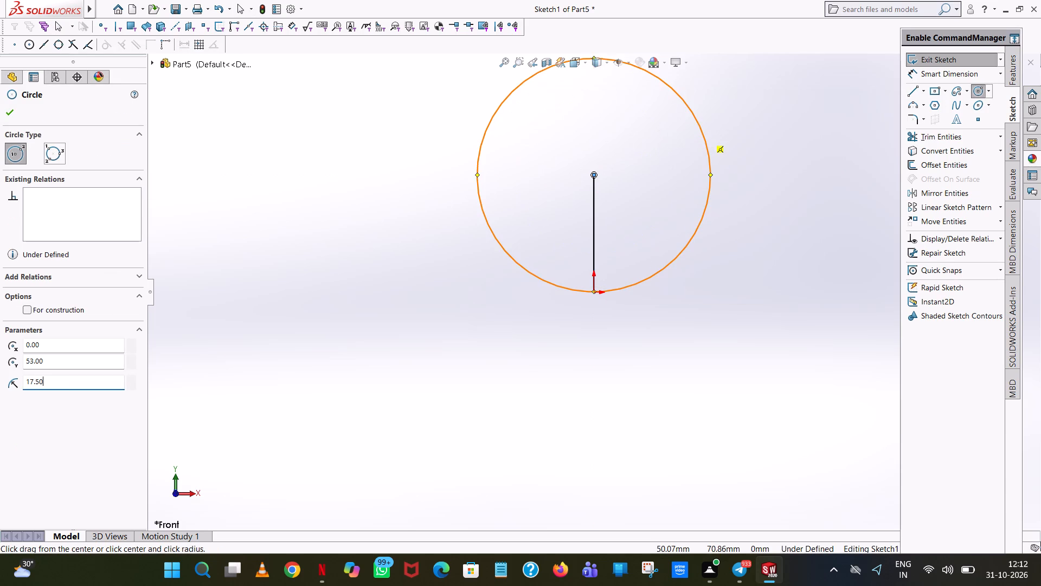
{"action": "key", "text": "Return"}
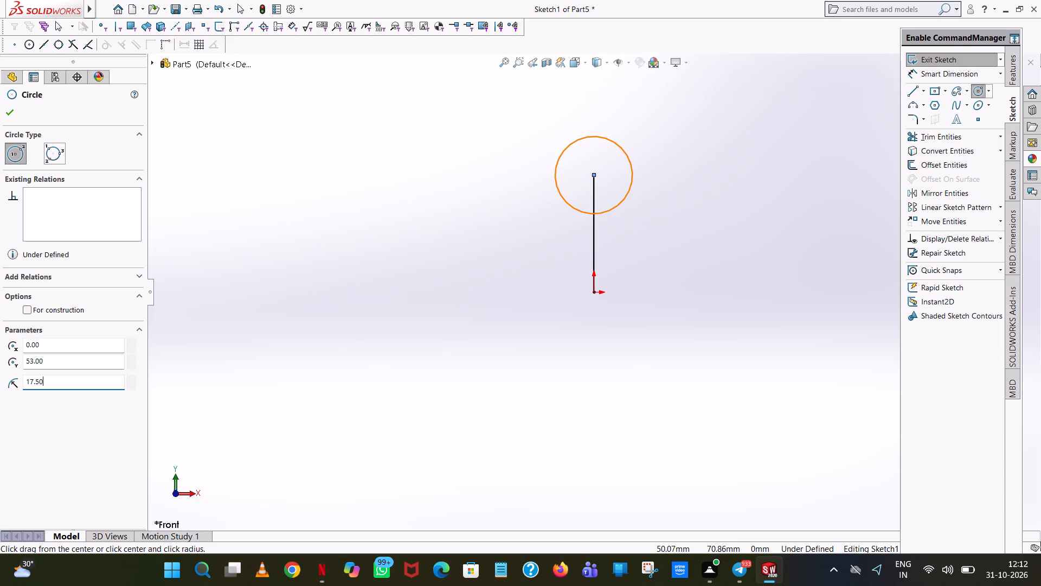
{"action": "right_click", "coordinate": [704, 136]}
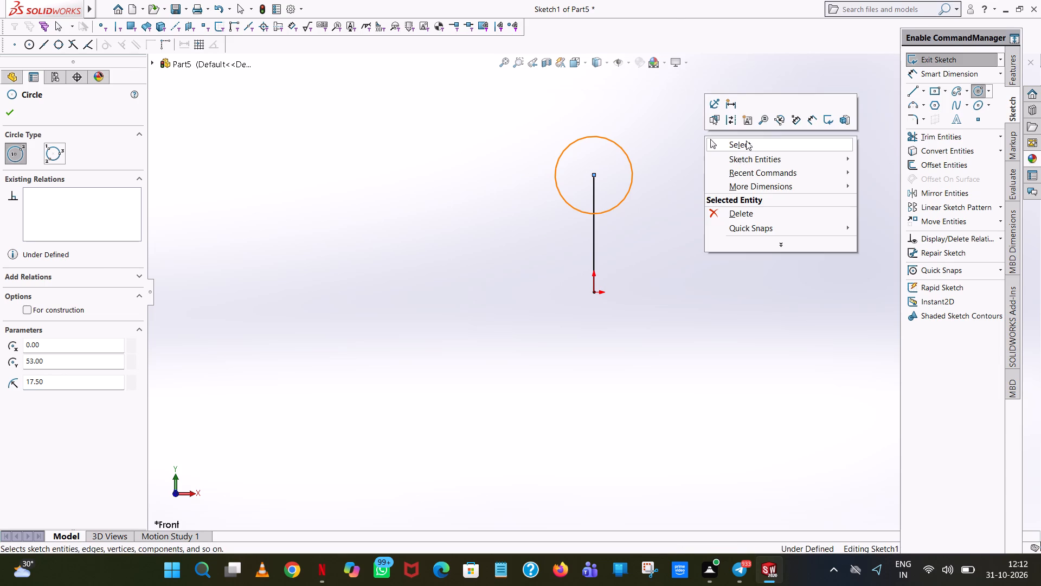
{"action": "left_click", "coordinate": [747, 139]}
Draw a 32 mm horizontal line from the origin toward positive X, followed by a 6 mm vertical line upward from its end.
{"action": "left_click", "coordinate": [913, 89]}
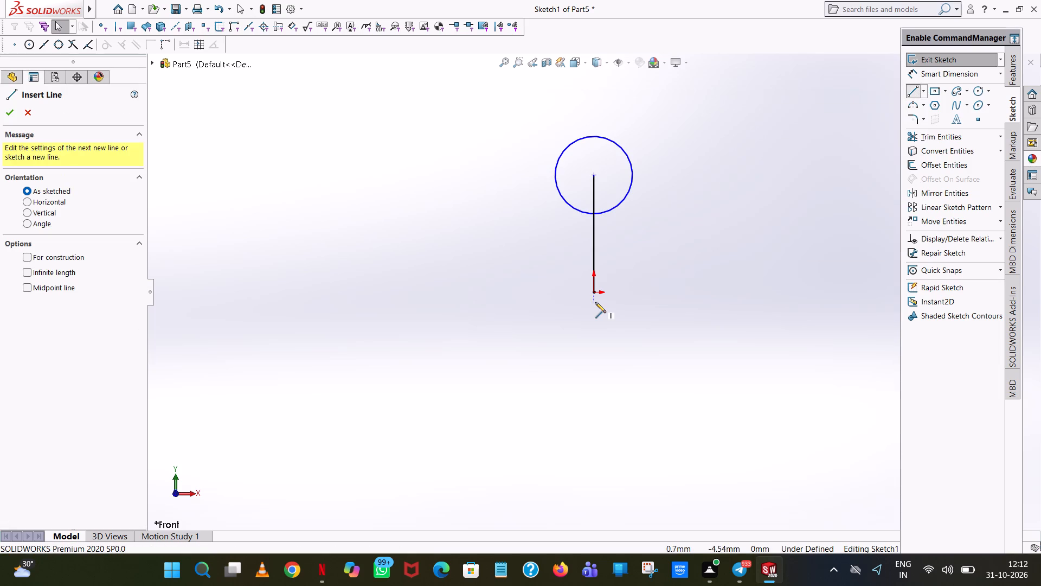
{"action": "left_click", "coordinate": [595, 293]}
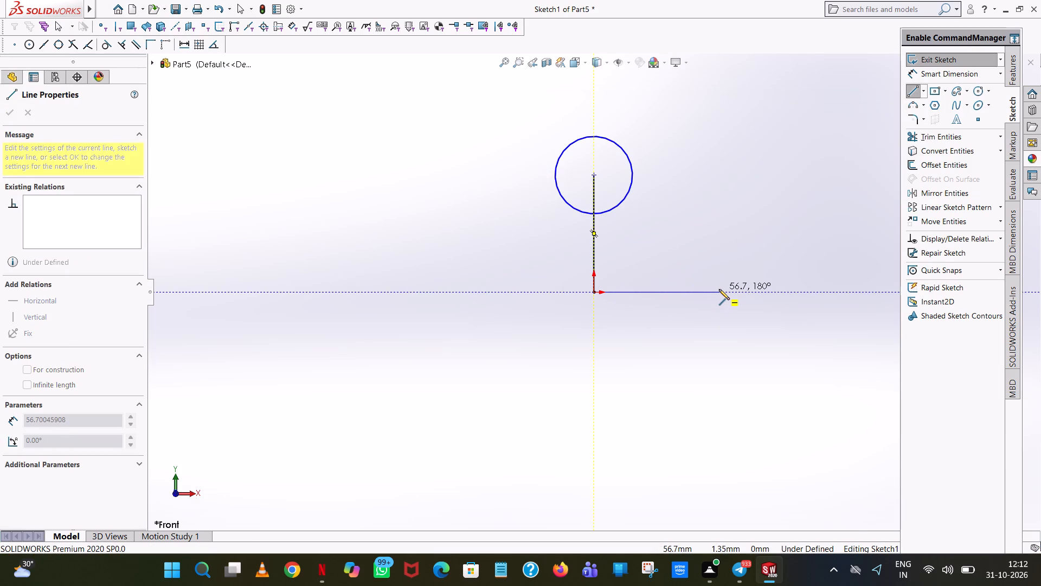
{"action": "left_click", "coordinate": [719, 289]}
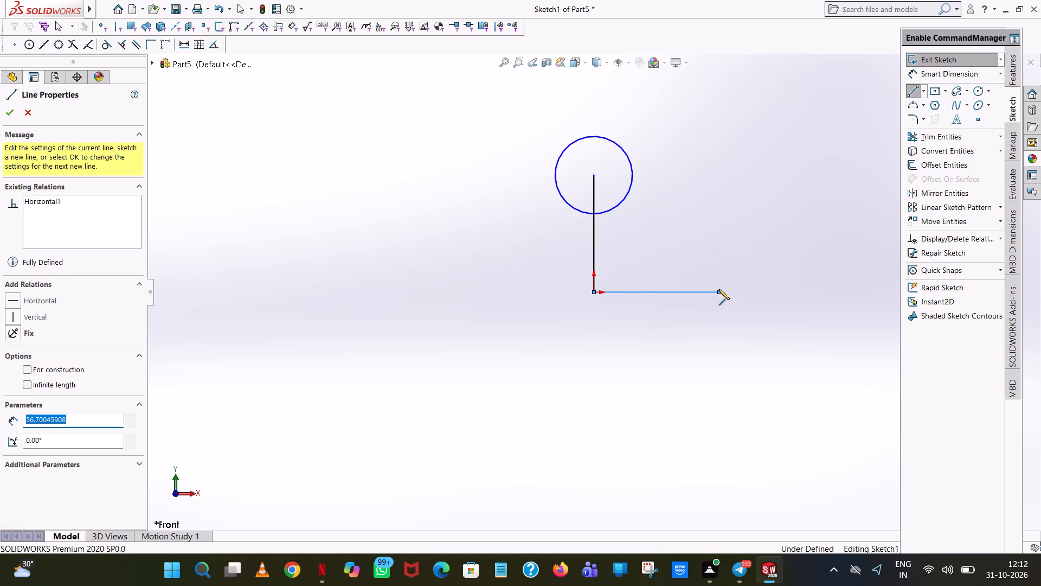
{"action": "type", "text": "32"}
{"action": "key", "text": "Return"}
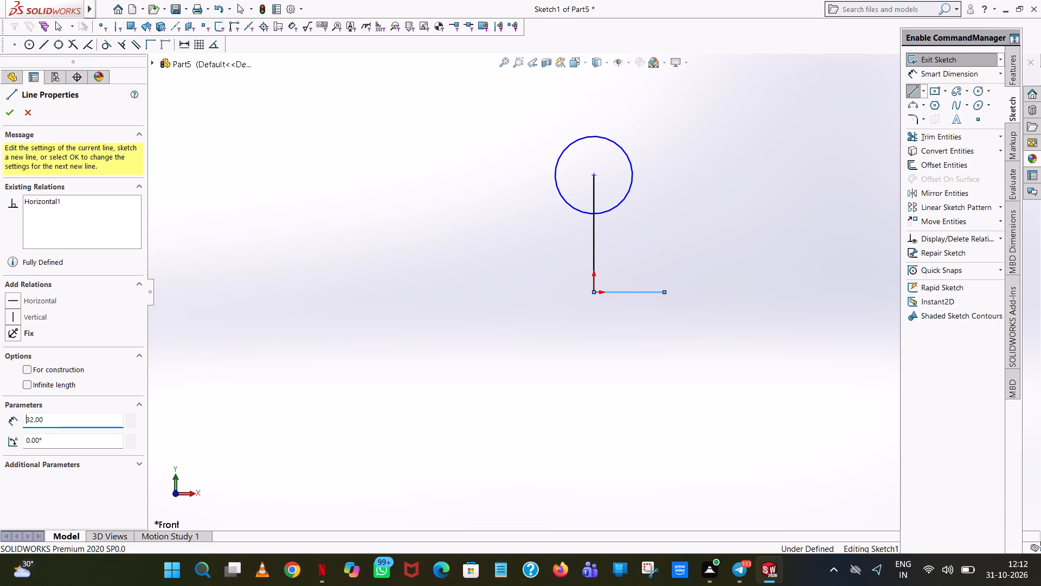
{"action": "left_click", "coordinate": [662, 271]}
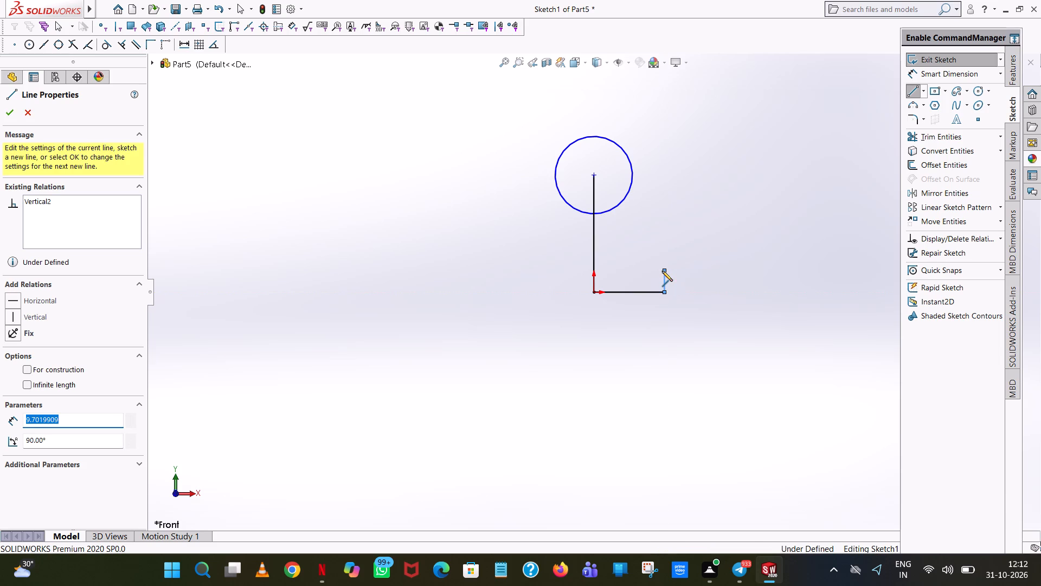
{"action": "key", "text": "6"}
{"action": "key", "text": "Return"}
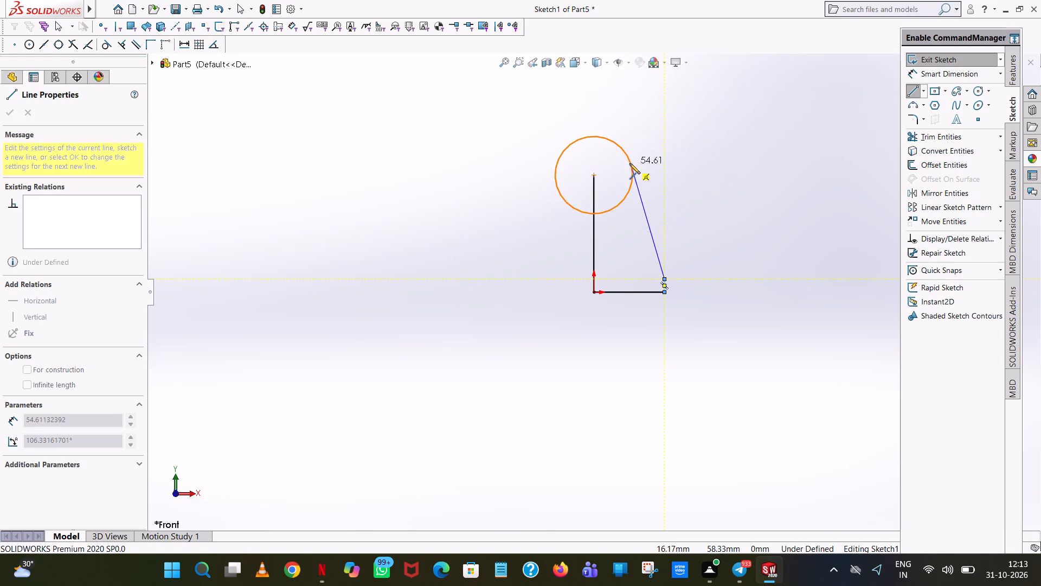
Draw a slanted line about 55 mm long from the short vertical line's upper end to the circle's upper side, near tangency.
{"action": "scroll", "coordinate": [630, 164], "scroll_direction": "down", "scroll_amount": 8}
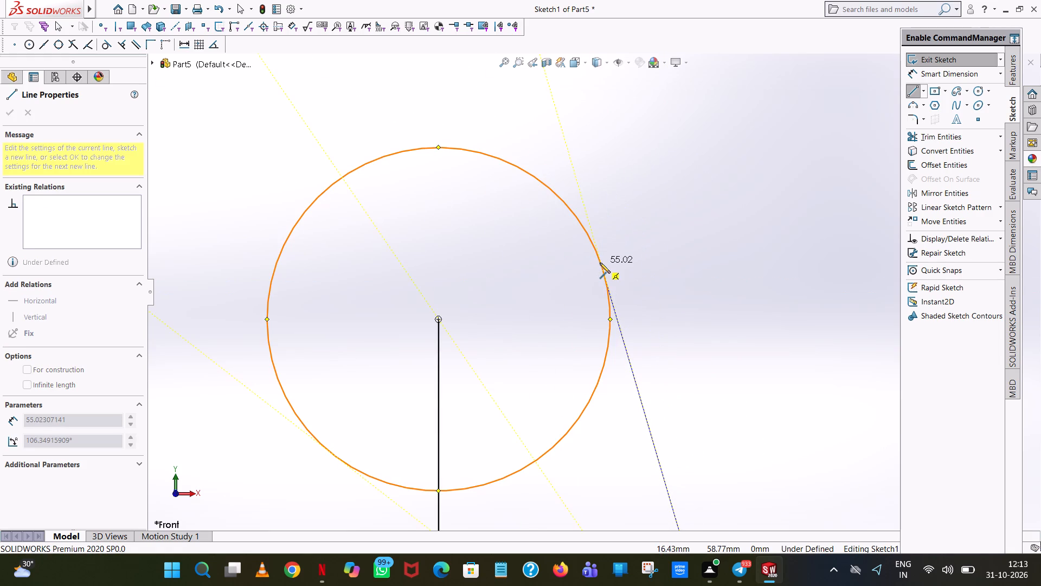
{"action": "left_click", "coordinate": [600, 263]}
{"action": "right_click", "coordinate": [600, 263]}
{"action": "left_click", "coordinate": [622, 272]}
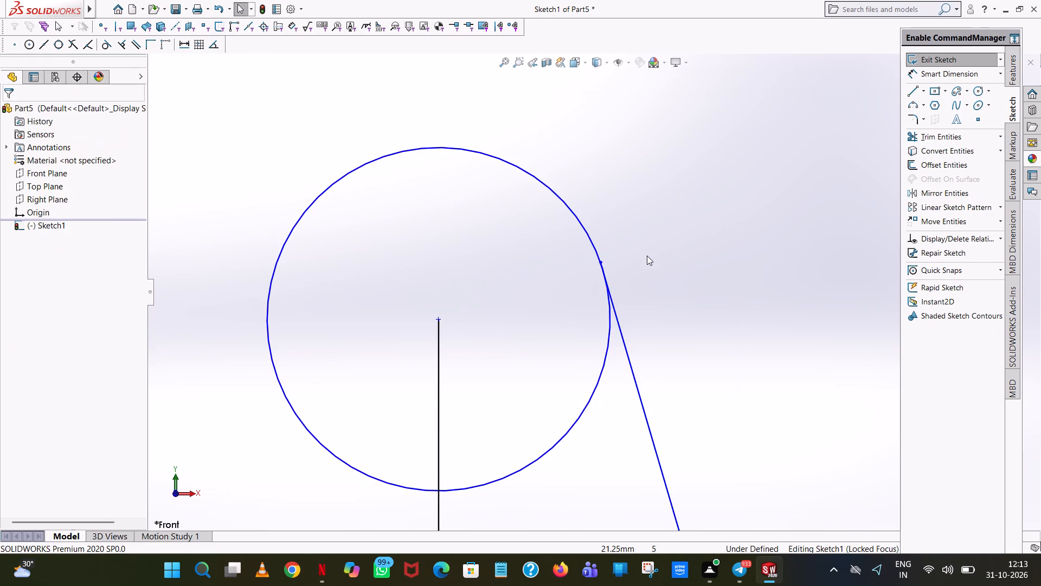
Mirror the slanted line, the horizontal base line and the short vertical line about the vertical centre line.
{"action": "scroll", "coordinate": [647, 256], "scroll_direction": "up", "scroll_amount": 9}
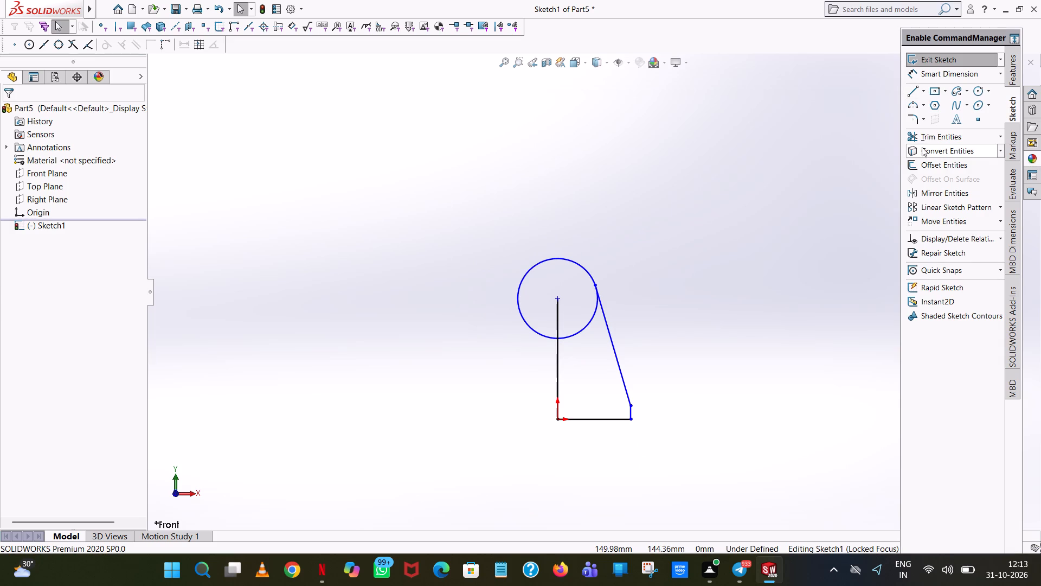
{"action": "left_click", "coordinate": [918, 189]}
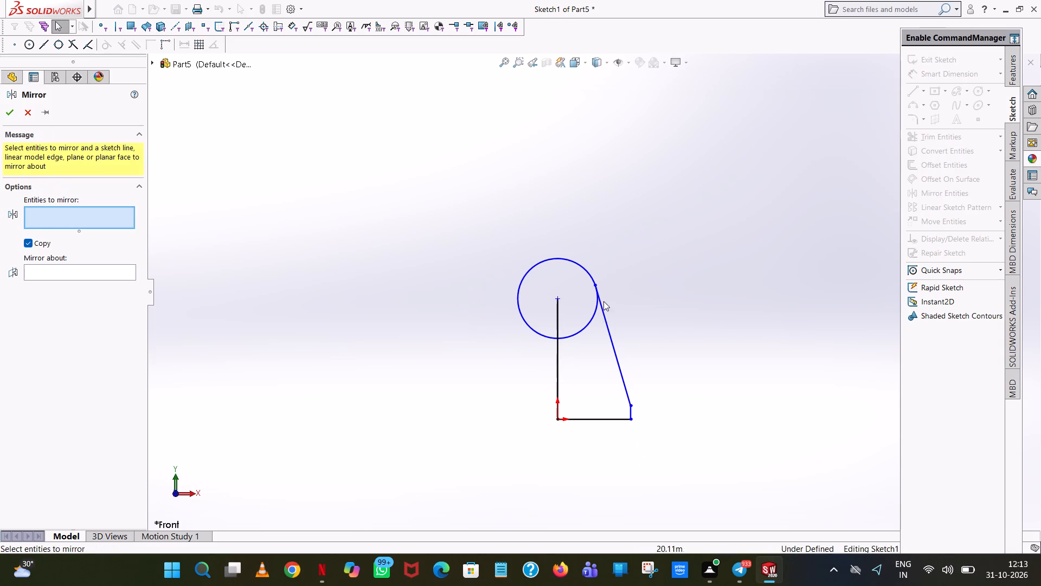
{"action": "left_click", "coordinate": [602, 314]}
{"action": "left_click", "coordinate": [54, 269]}
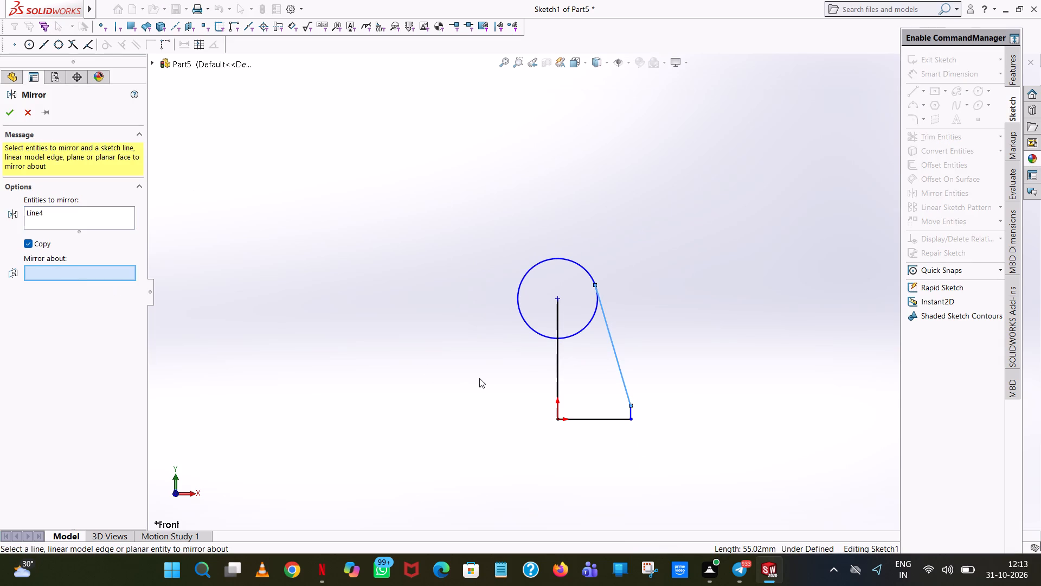
{"action": "left_click", "coordinate": [100, 227]}
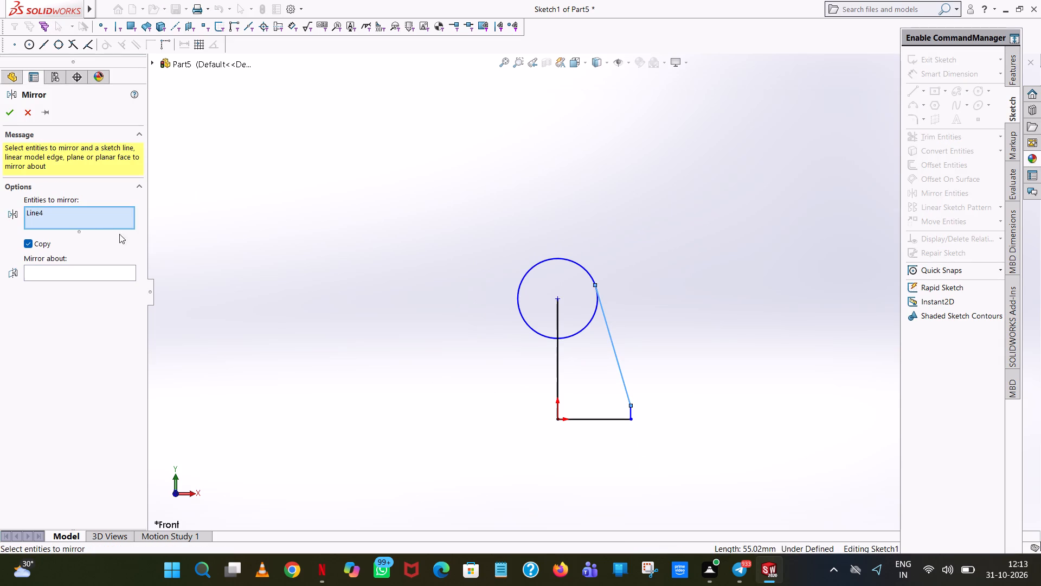
{"action": "left_click", "coordinate": [596, 421]}
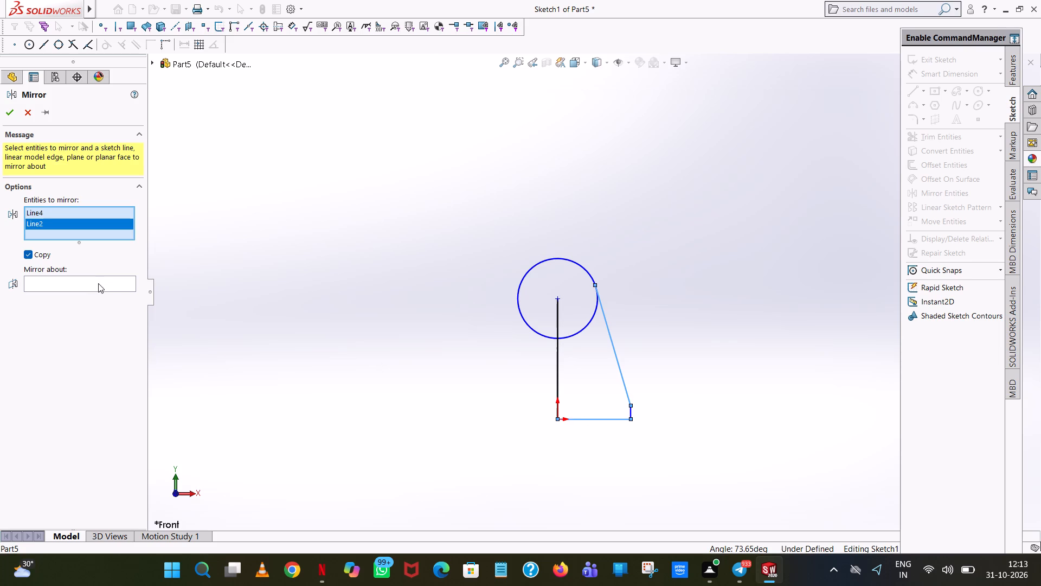
{"action": "left_click", "coordinate": [97, 284]}
{"action": "left_click", "coordinate": [557, 387]}
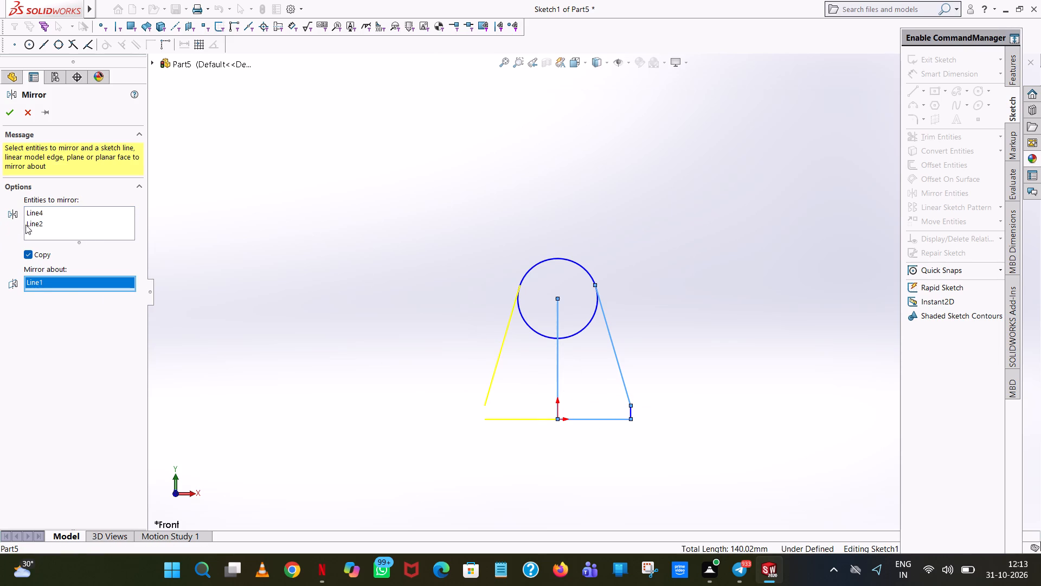
{"action": "left_click", "coordinate": [81, 229]}
{"action": "scroll", "coordinate": [594, 387], "scroll_direction": "down", "scroll_amount": 8}
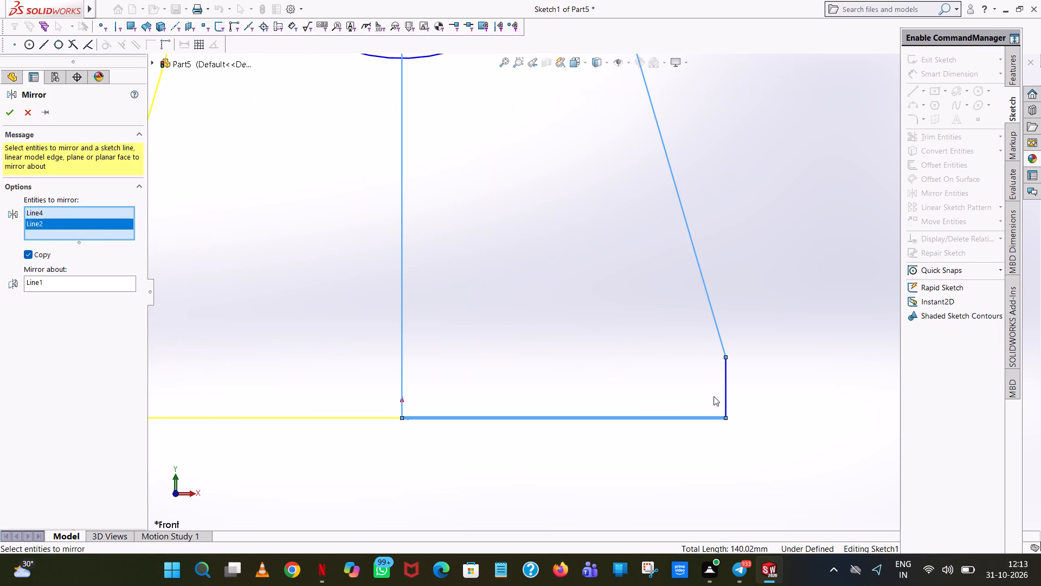
{"action": "left_click", "coordinate": [726, 386]}
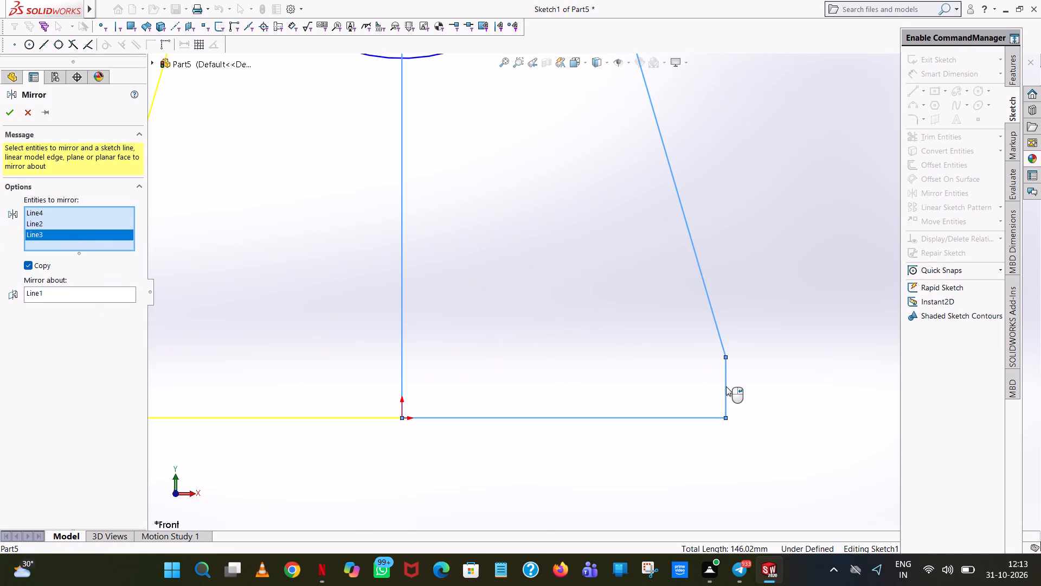
{"action": "left_click", "coordinate": [8, 117]}
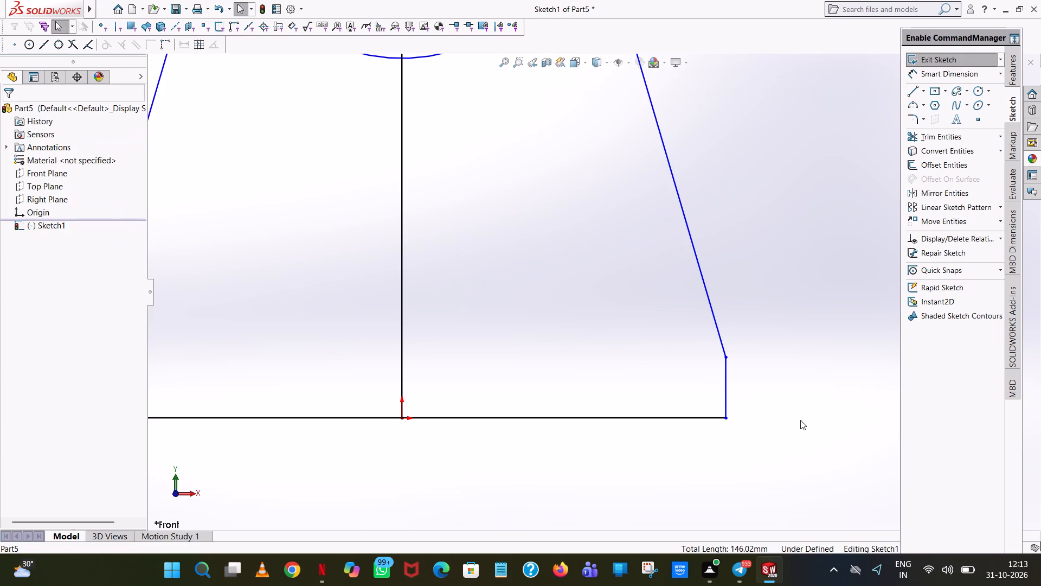
{"action": "left_click", "coordinate": [728, 379]}
{"action": "left_click", "coordinate": [768, 411]}
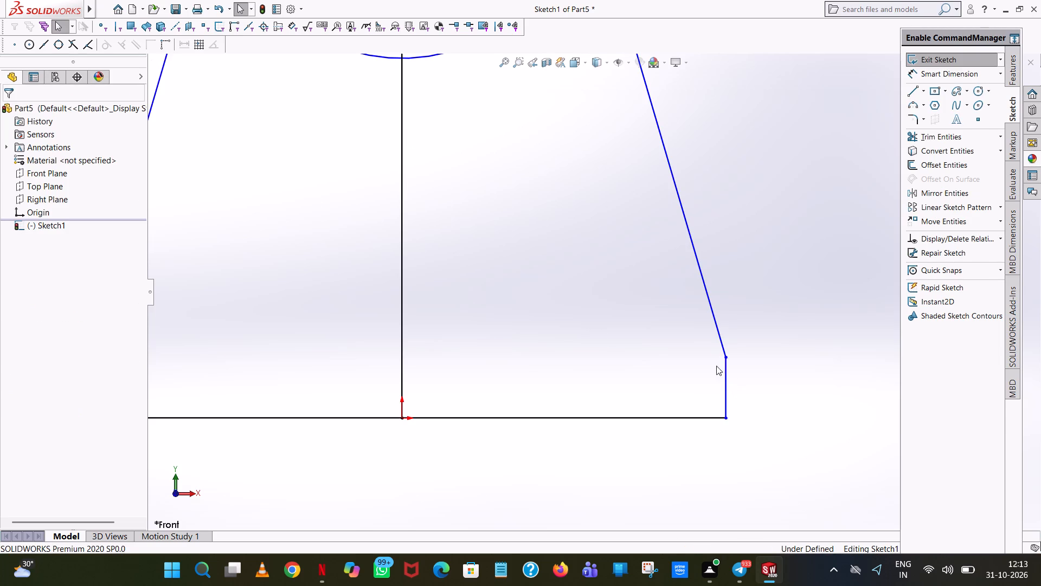
Trim away the vertical centre line and the circle's lower arcs inside the profile.
{"action": "scroll", "coordinate": [485, 264], "scroll_direction": "up", "scroll_amount": 5}
{"action": "left_click", "coordinate": [936, 142]}
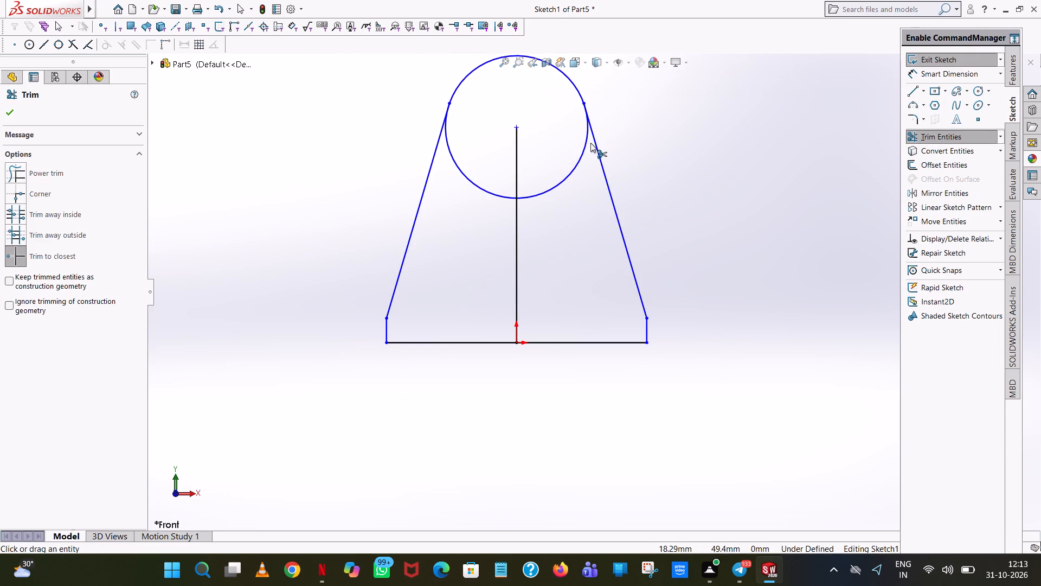
{"action": "left_click", "coordinate": [545, 194]}
{"action": "left_click", "coordinate": [518, 202]}
{"action": "left_click", "coordinate": [516, 198]}
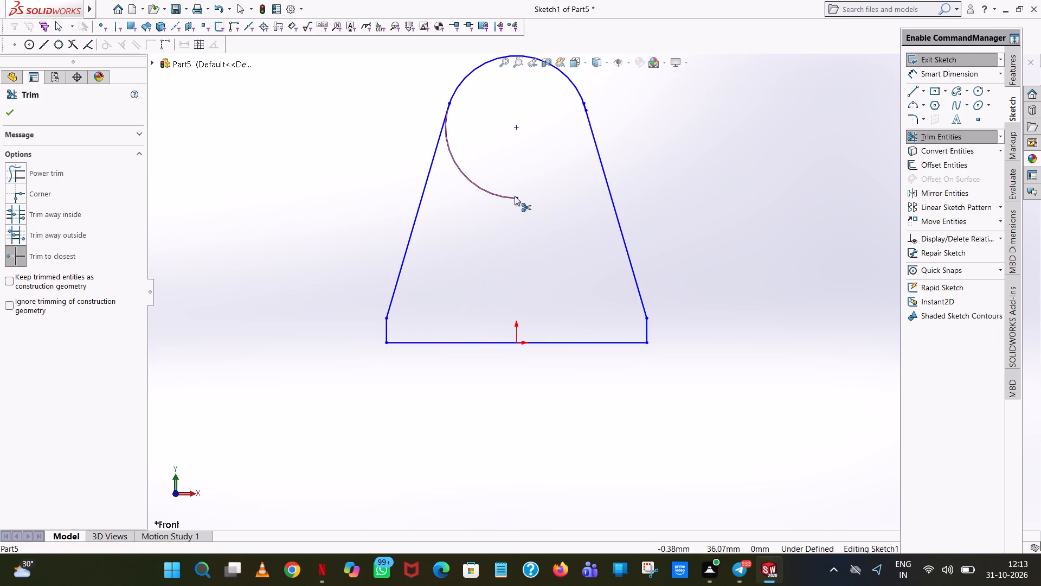
{"action": "left_click", "coordinate": [515, 196]}
Trim the small overlapping segments where the top arc meets the slanted line on each side.
{"action": "scroll", "coordinate": [577, 98], "scroll_direction": "down", "scroll_amount": 5}
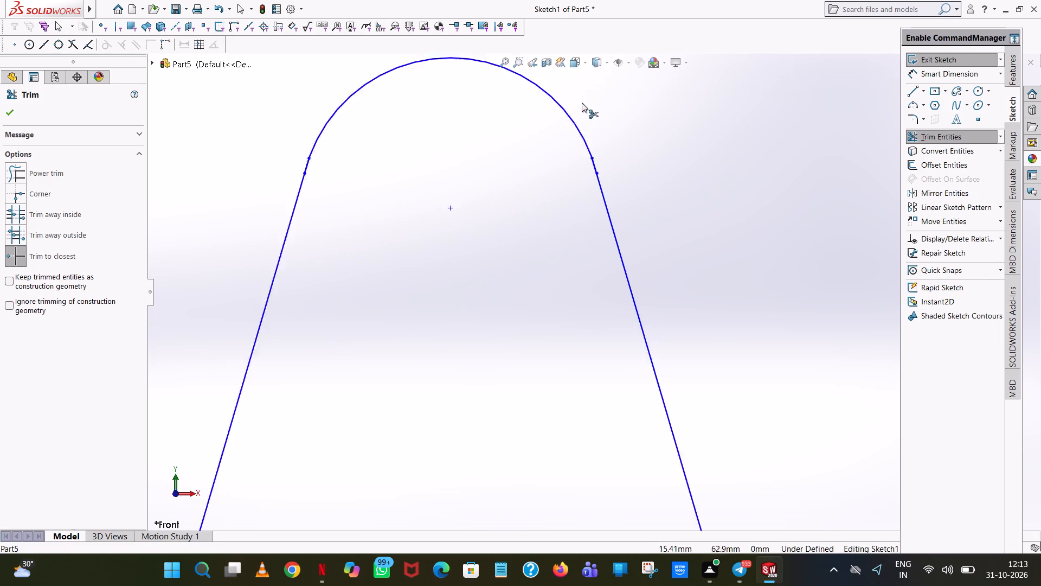
{"action": "scroll", "coordinate": [582, 103], "scroll_direction": "down", "scroll_amount": 3}
{"action": "scroll", "coordinate": [589, 336], "scroll_direction": "down", "scroll_amount": 6}
{"action": "scroll", "coordinate": [596, 188], "scroll_direction": "down", "scroll_amount": 6}
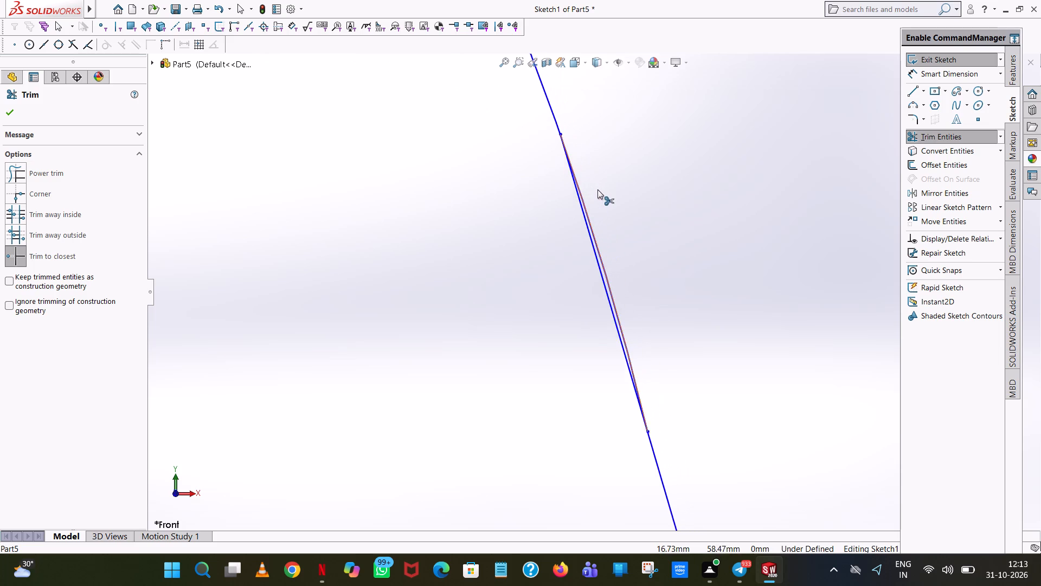
{"action": "scroll", "coordinate": [597, 189], "scroll_direction": "down", "scroll_amount": 1}
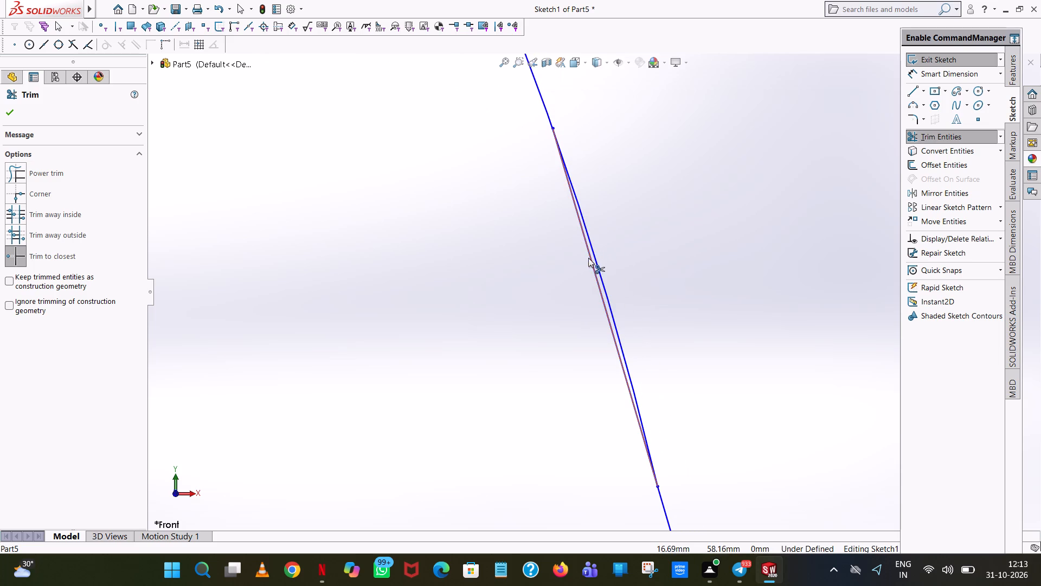
{"action": "left_click", "coordinate": [605, 303]}
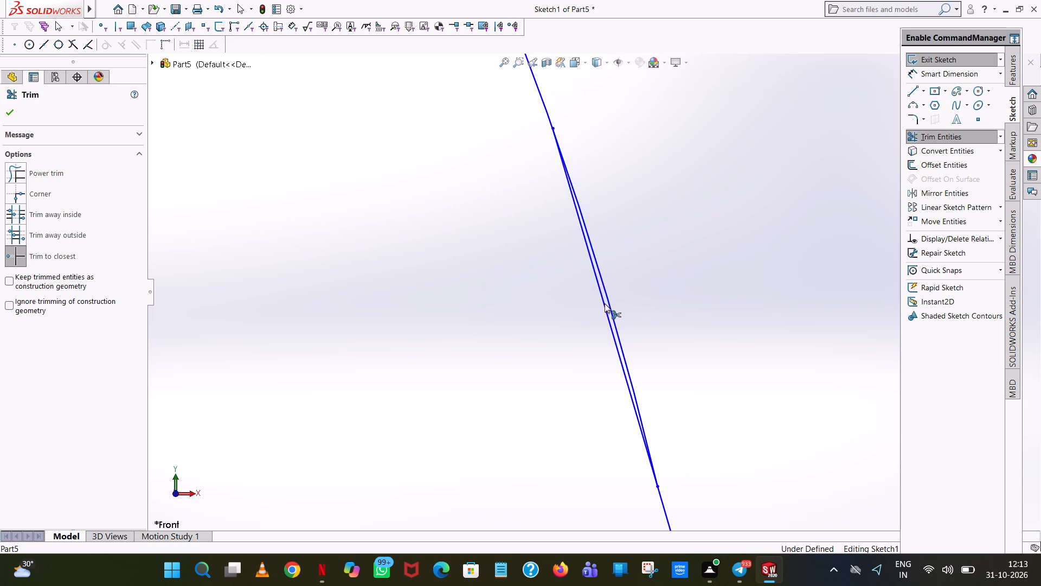
{"action": "scroll", "coordinate": [605, 305], "scroll_direction": "up", "scroll_amount": 15}
{"action": "scroll", "coordinate": [605, 305], "scroll_direction": "up", "scroll_amount": 8}
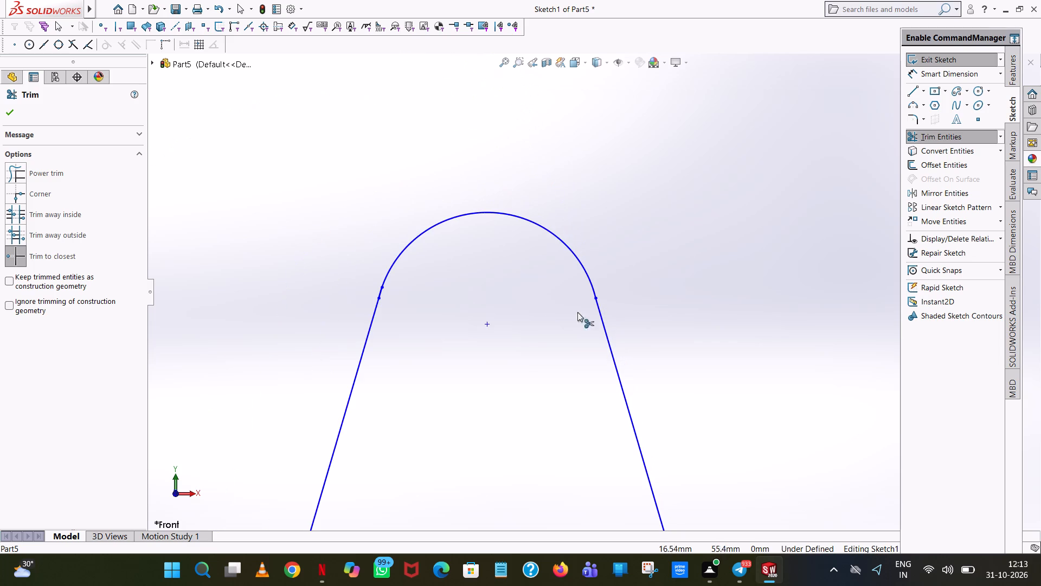
{"action": "scroll", "coordinate": [407, 302], "scroll_direction": "down", "scroll_amount": 9}
{"action": "scroll", "coordinate": [496, 252], "scroll_direction": "down", "scroll_amount": 10}
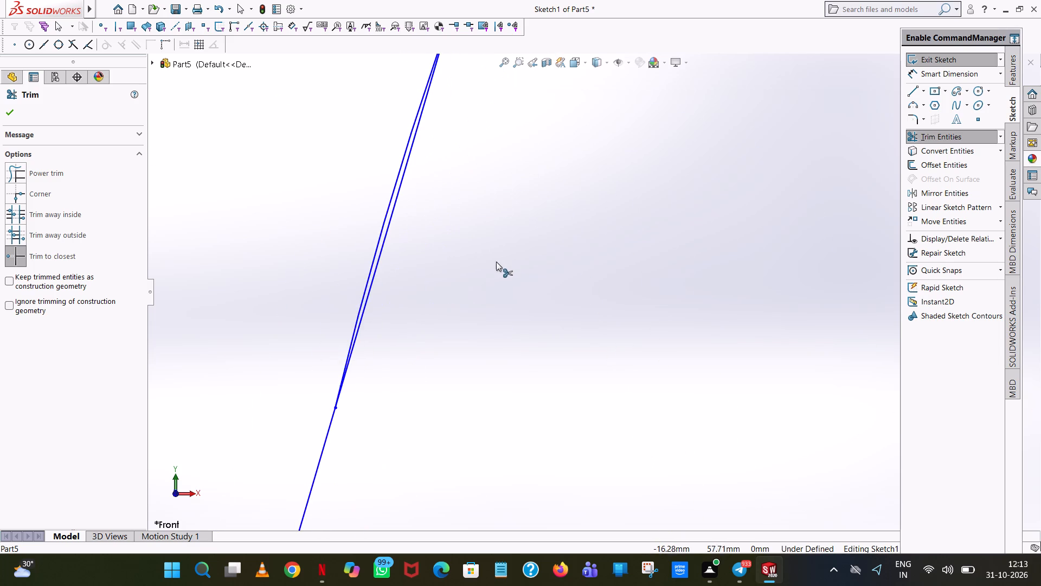
{"action": "left_click", "coordinate": [381, 234]}
{"action": "scroll", "coordinate": [384, 232], "scroll_direction": "up", "scroll_amount": 9}
{"action": "scroll", "coordinate": [582, 221], "scroll_direction": "up", "scroll_amount": 9}
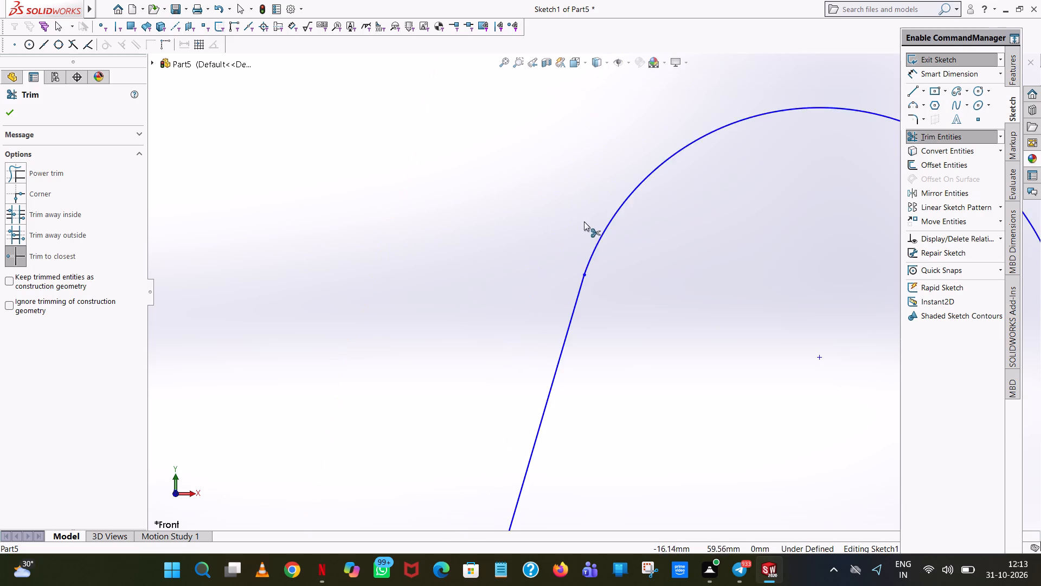
{"action": "scroll", "coordinate": [584, 221], "scroll_direction": "up", "scroll_amount": 7}
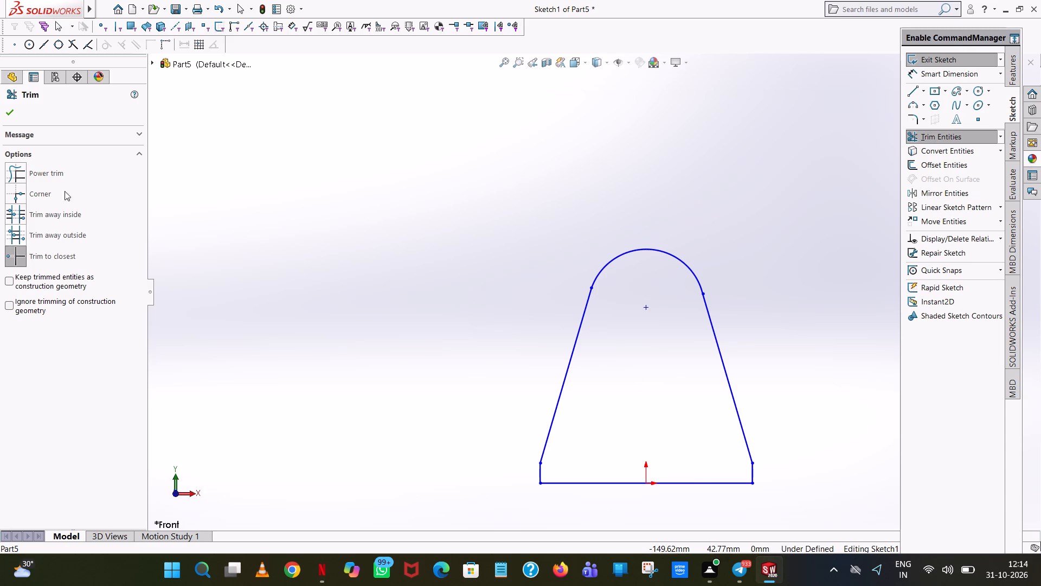
{"action": "left_click", "coordinate": [14, 119]}
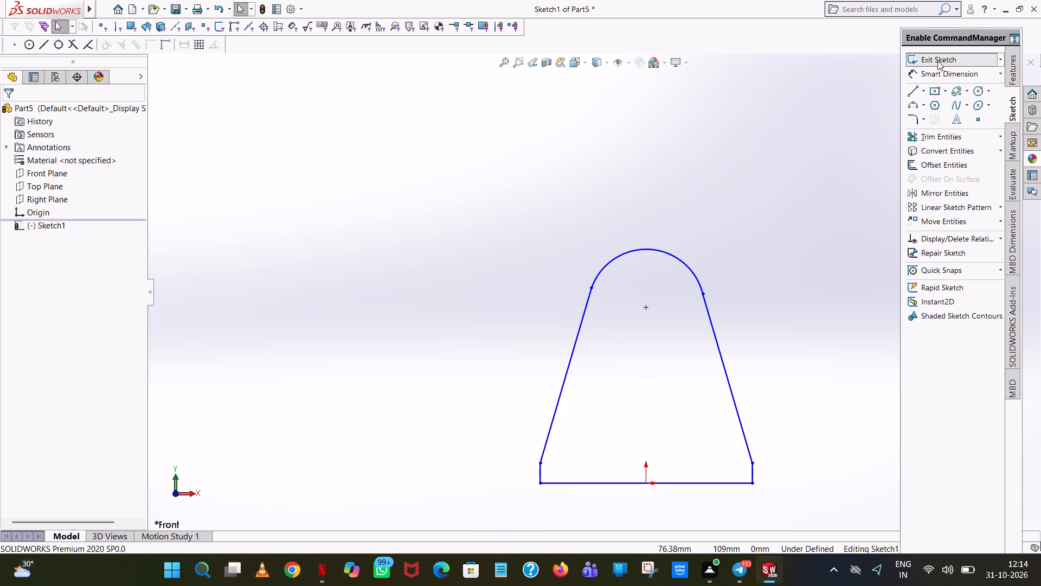
Start Smart Dimension for the trimmed profile sketch.
{"action": "left_click", "coordinate": [936, 68]}
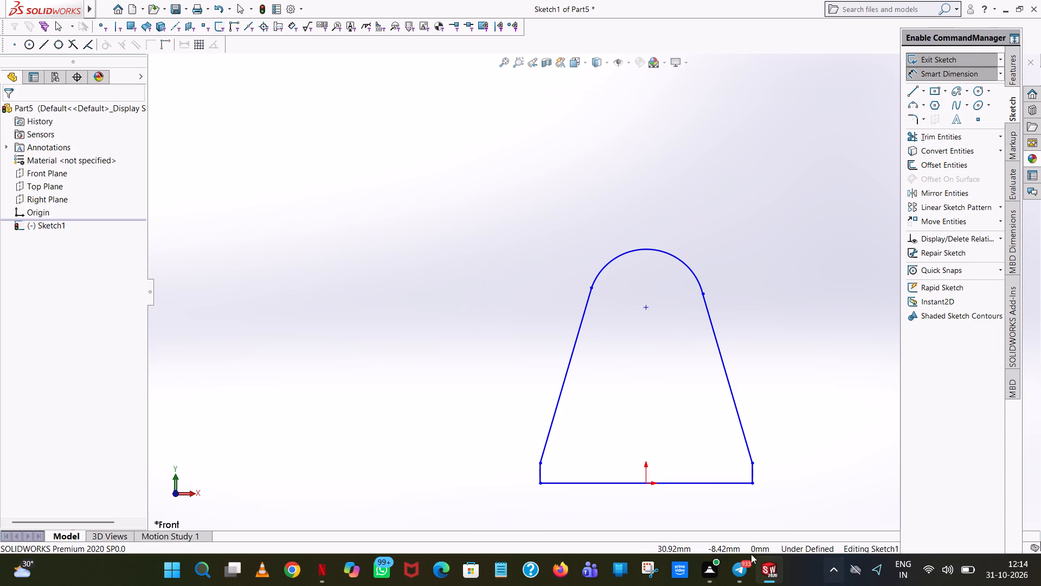
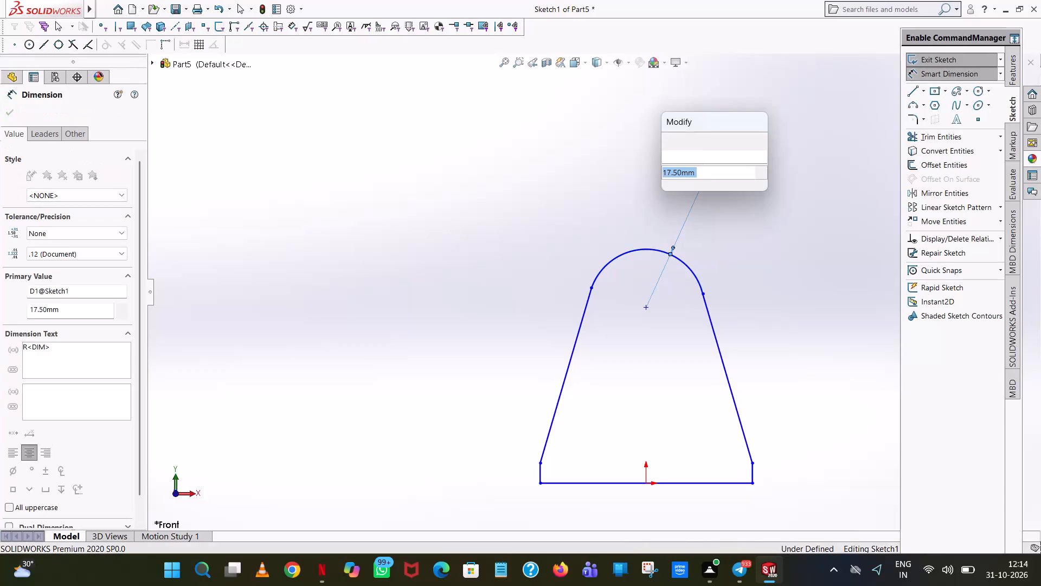
Dimension the top arc's radius and the horizontal distance from the origin to the base's left corner.
{"action": "left_click", "coordinate": [667, 141]}
{"action": "left_click", "coordinate": [520, 182]}
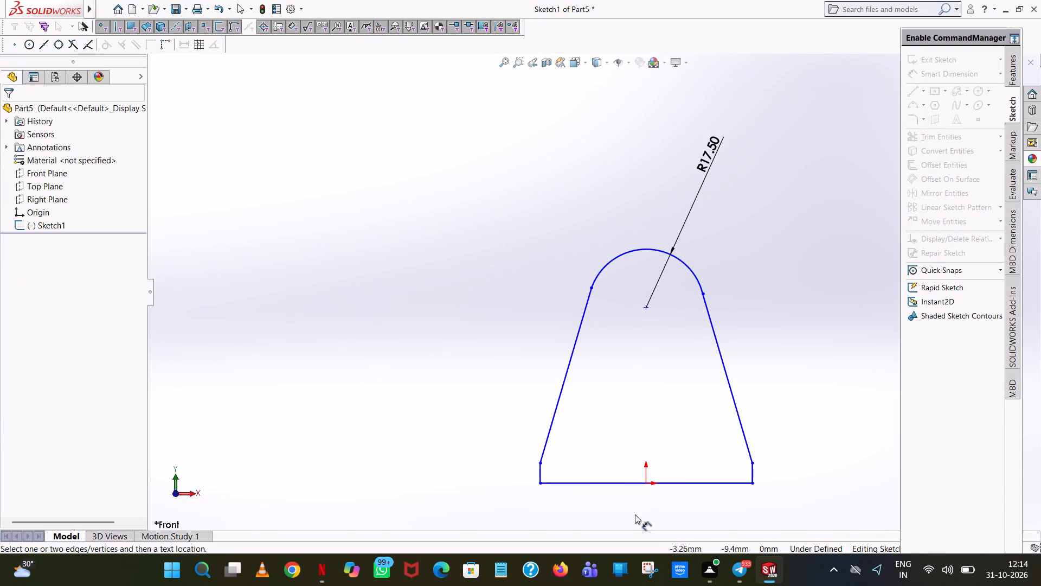
{"action": "left_click", "coordinate": [647, 481]}
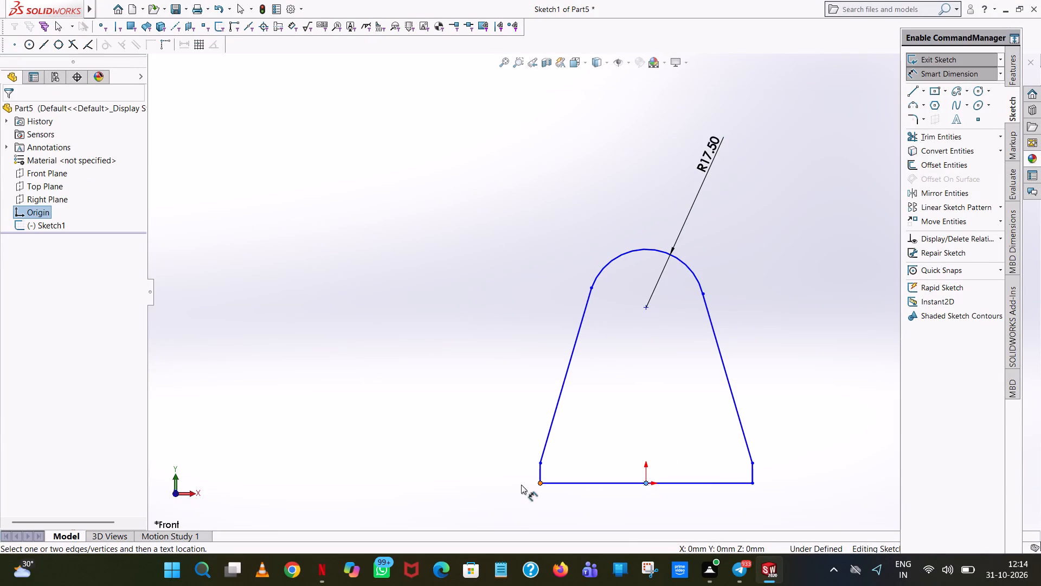
{"action": "left_click", "coordinate": [540, 484]}
{"action": "left_click", "coordinate": [594, 514]}
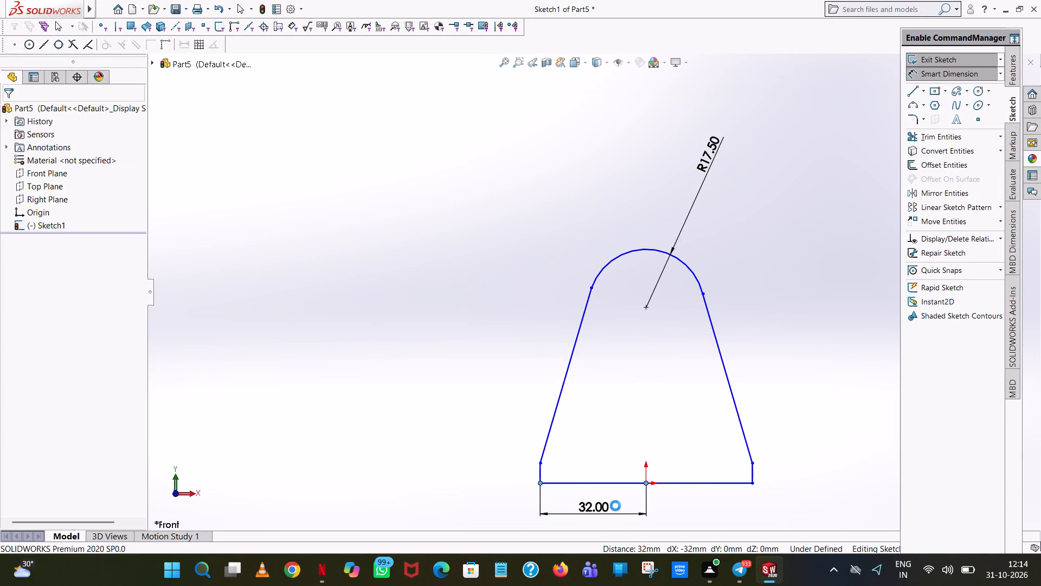
{"action": "left_click", "coordinate": [547, 494]}
{"action": "left_click", "coordinate": [435, 343]}
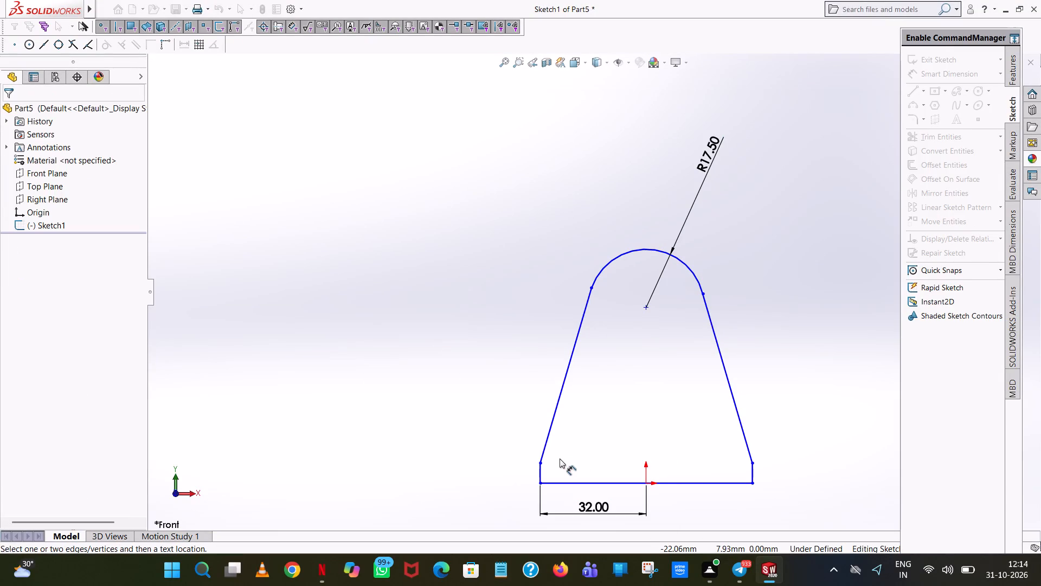
Dimension the left short vertical line's length and the arc centre's height above the origin.
{"action": "left_click", "coordinate": [541, 472]}
{"action": "left_click", "coordinate": [487, 480]}
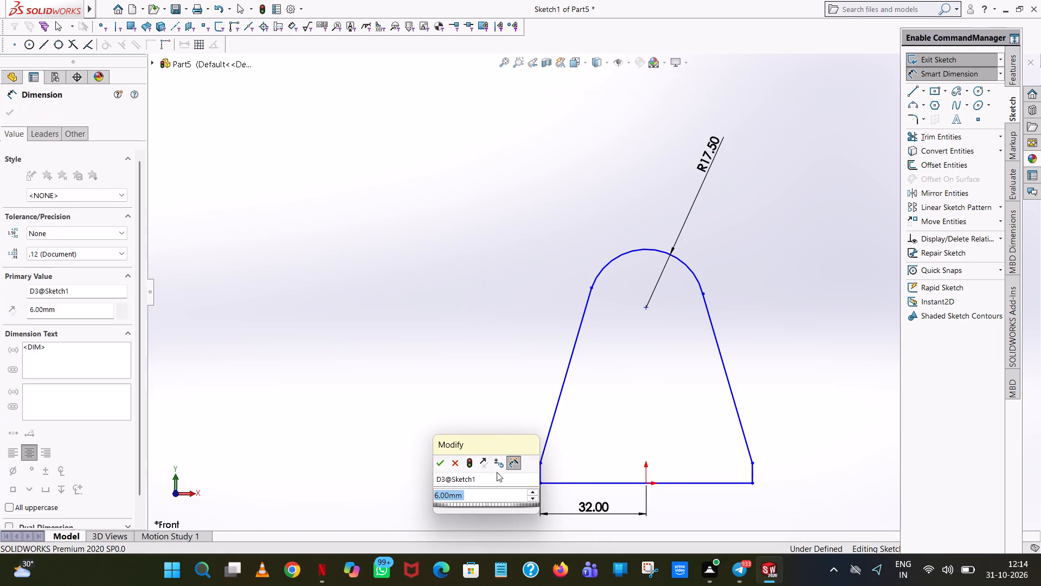
{"action": "left_click", "coordinate": [435, 456]}
{"action": "left_click", "coordinate": [467, 320]}
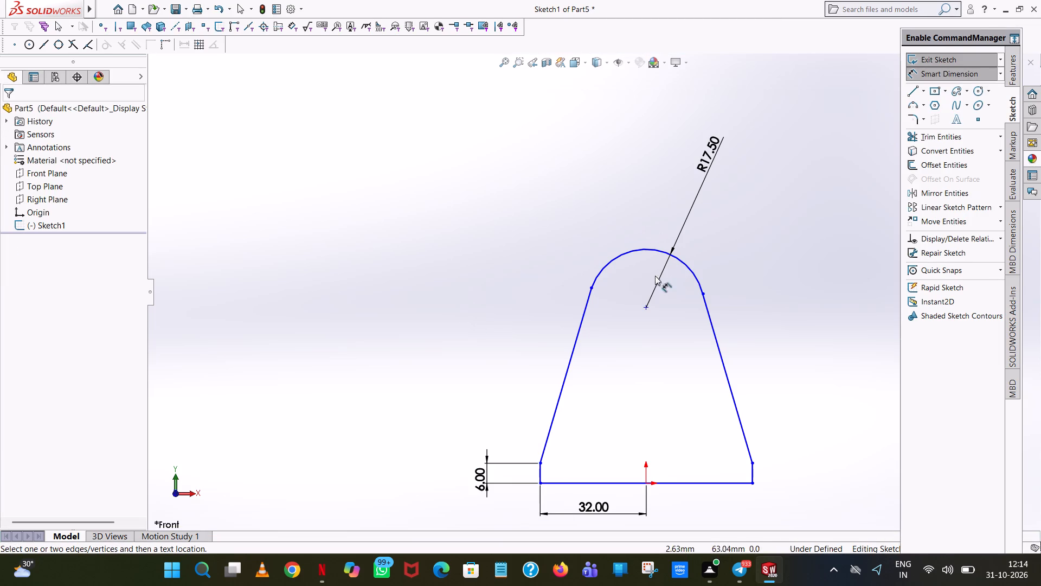
{"action": "left_click", "coordinate": [646, 306]}
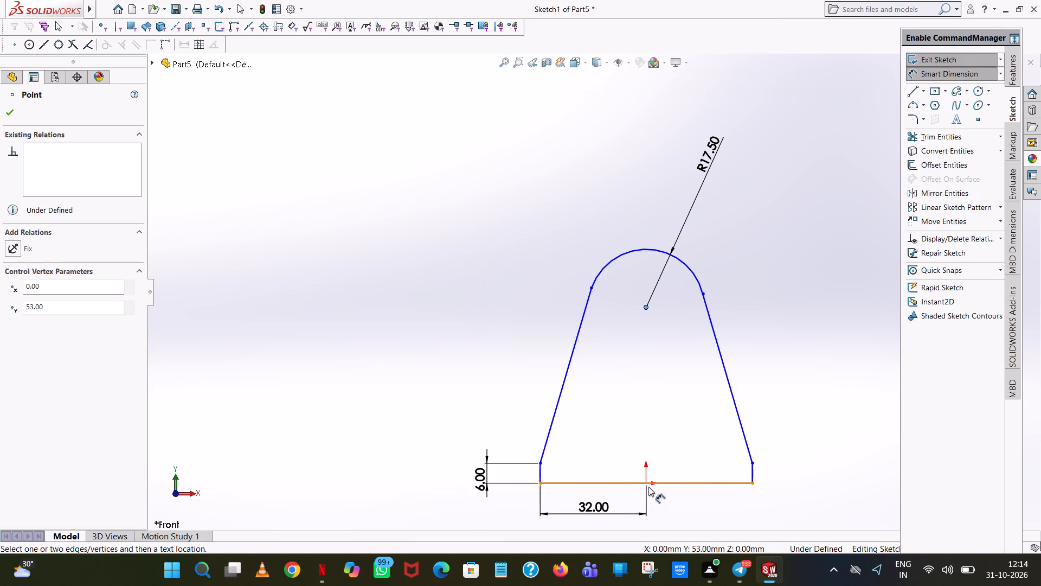
{"action": "left_click", "coordinate": [648, 485]}
{"action": "left_click", "coordinate": [881, 416]}
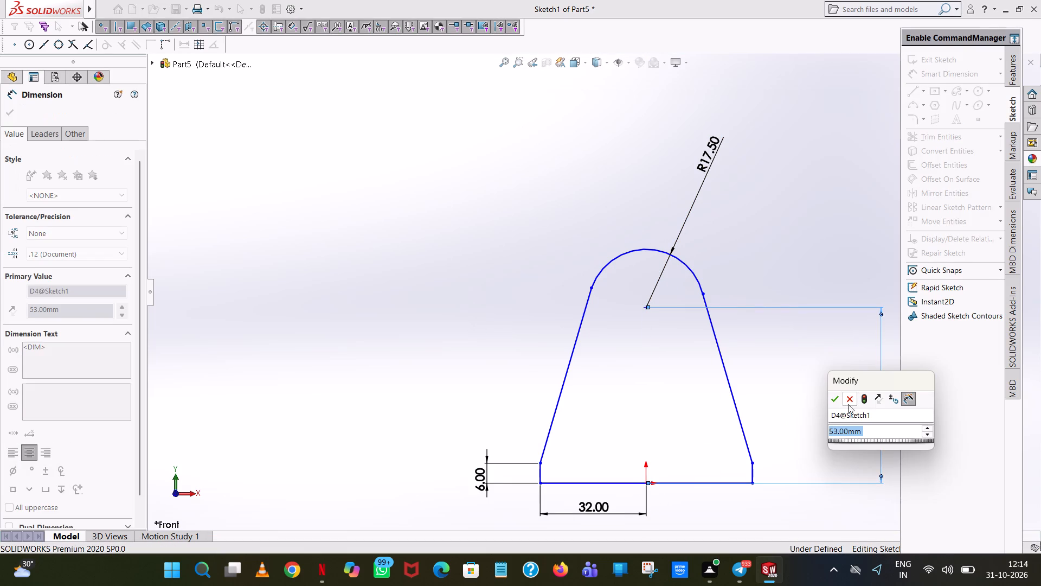
{"action": "left_click", "coordinate": [830, 405]}
{"action": "left_click", "coordinate": [828, 371]}
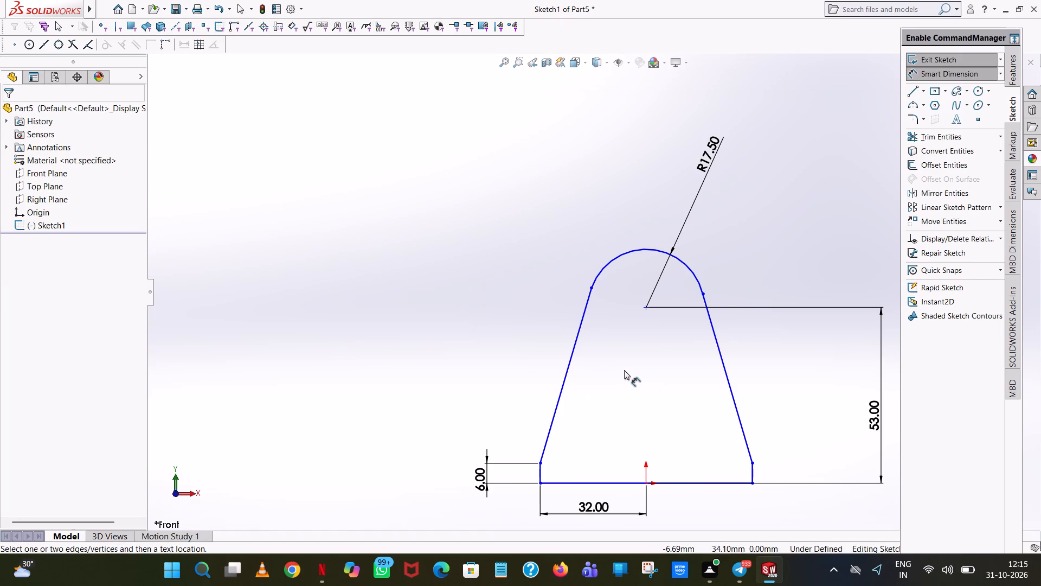
{"action": "key", "text": "Escape"}
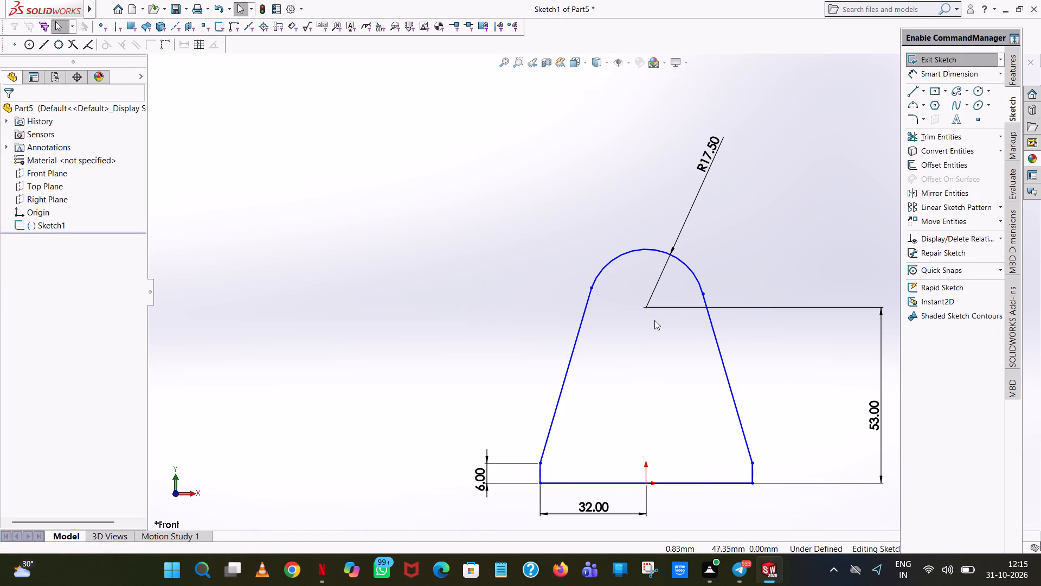
Add a vertical relation between the arc's centre point and the origin.
{"action": "left_click", "coordinate": [645, 309], "text": "ctrl"}
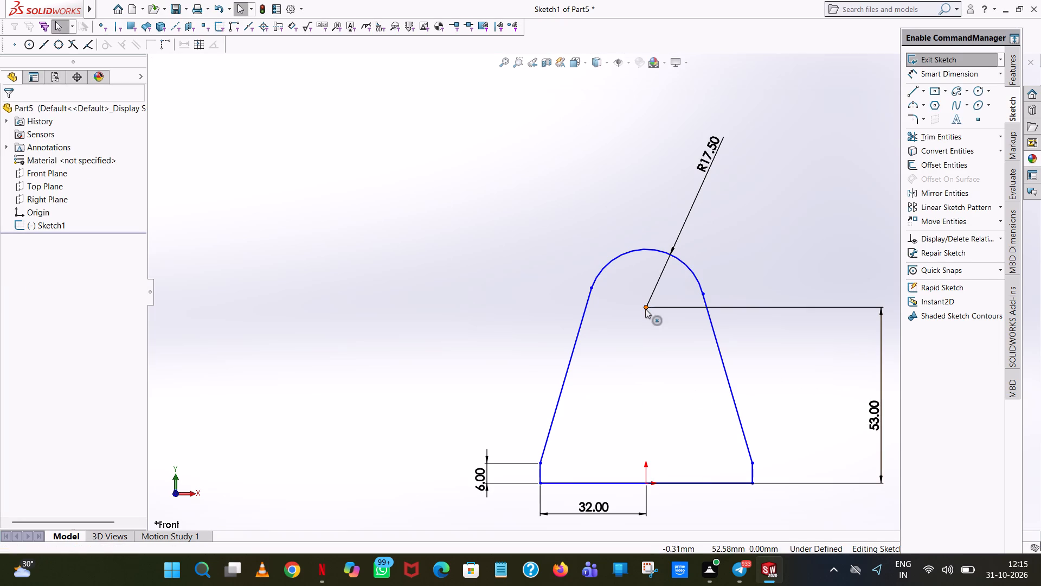
{"action": "left_click", "coordinate": [647, 486], "text": "ctrl"}
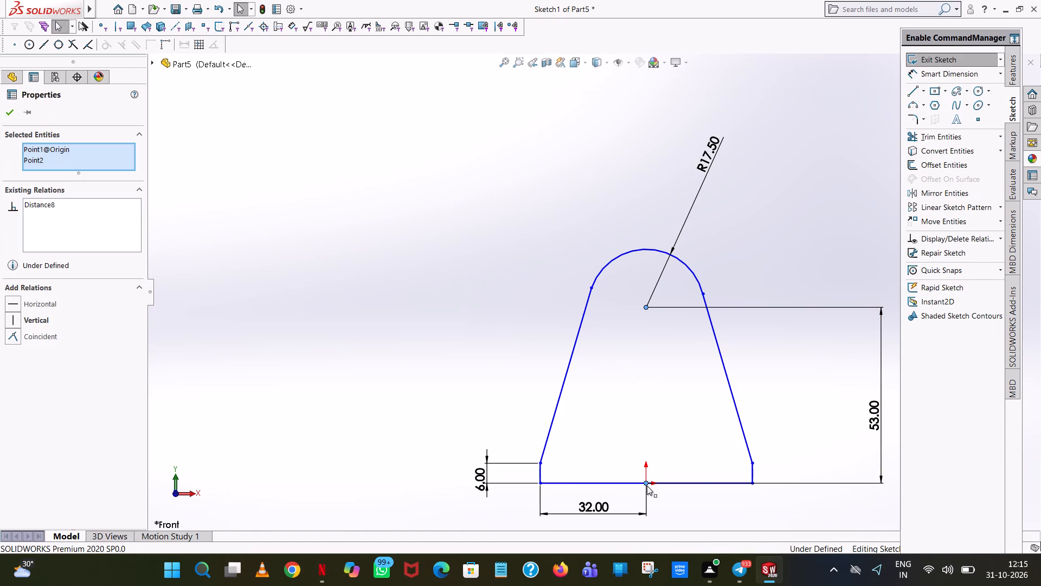
{"action": "left_click", "coordinate": [24, 319]}
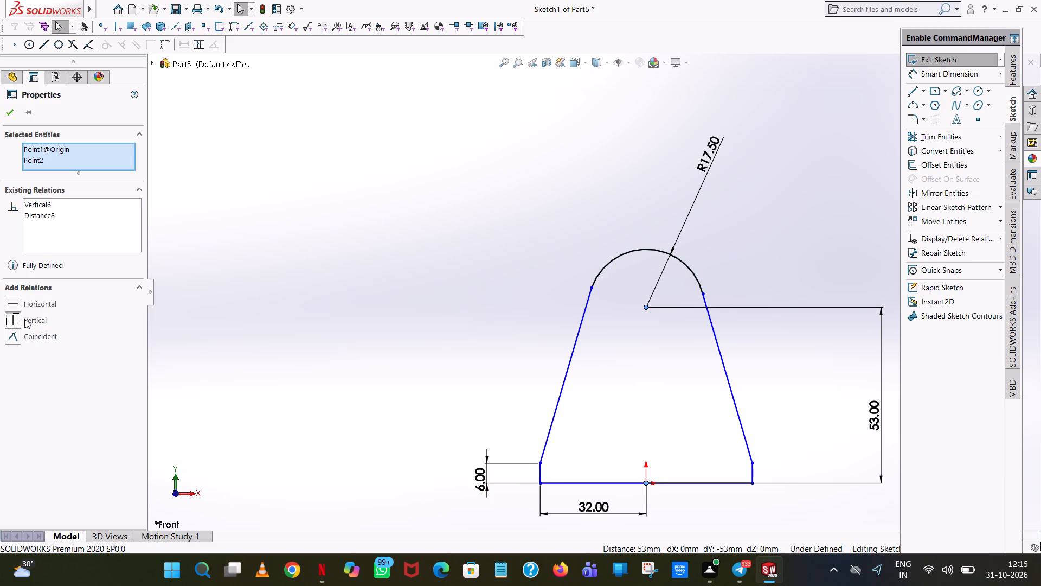
{"action": "left_click", "coordinate": [500, 169]}
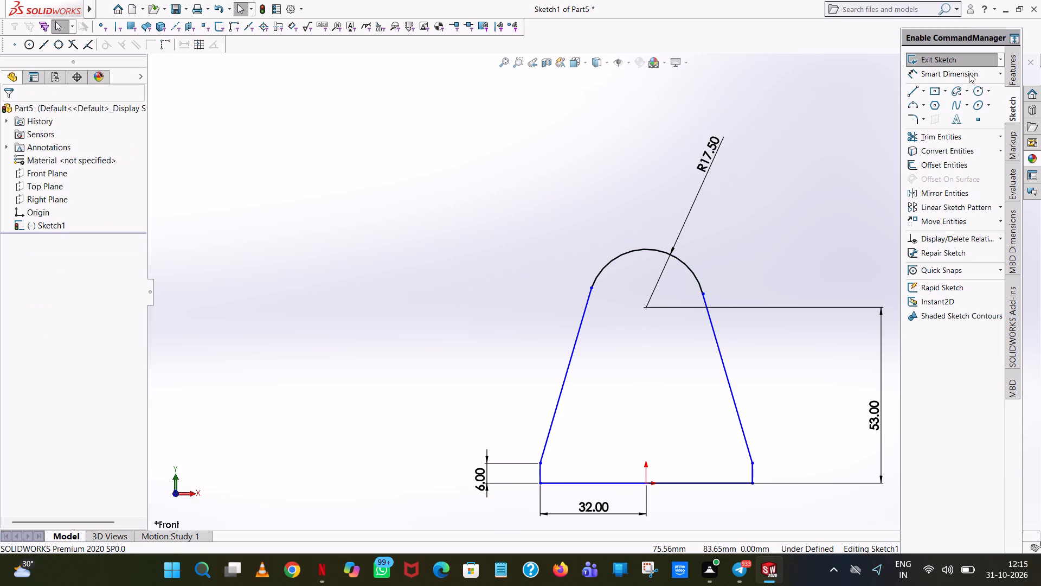
Dimension the distance from the origin to the right short vertical line and the base's overall width between both vertical lines.
{"action": "left_click", "coordinate": [968, 69]}
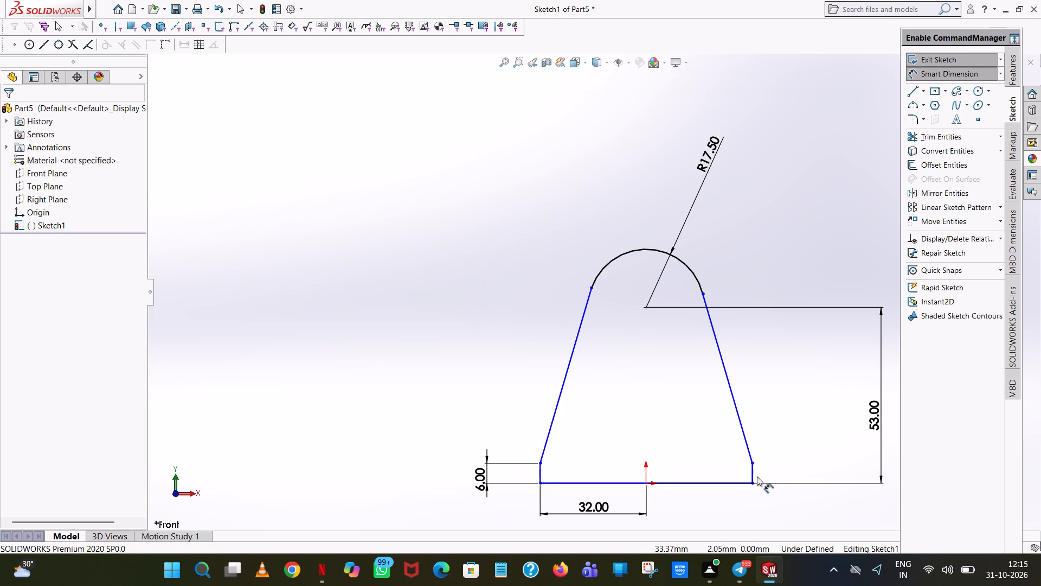
{"action": "left_click", "coordinate": [754, 476]}
{"action": "left_click", "coordinate": [644, 485]}
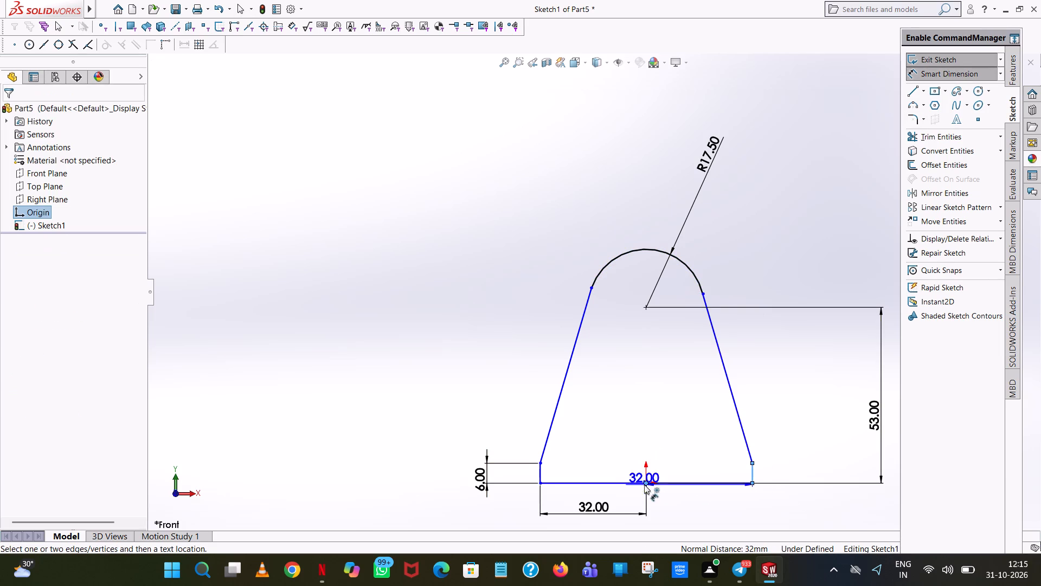
{"action": "left_click", "coordinate": [670, 519]}
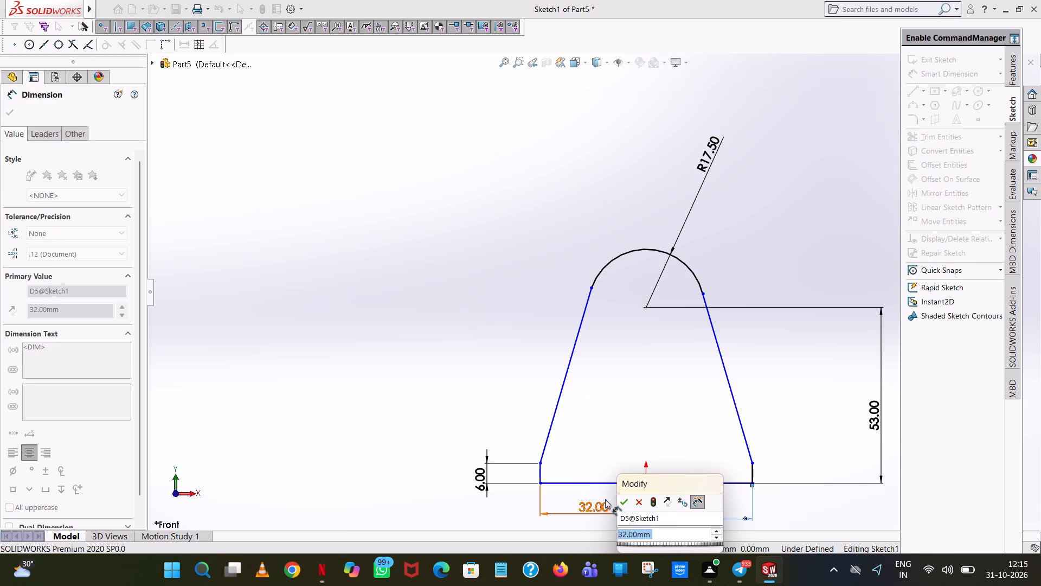
{"action": "left_click", "coordinate": [614, 501]}
{"action": "left_click", "coordinate": [625, 506]}
{"action": "left_click", "coordinate": [439, 282]}
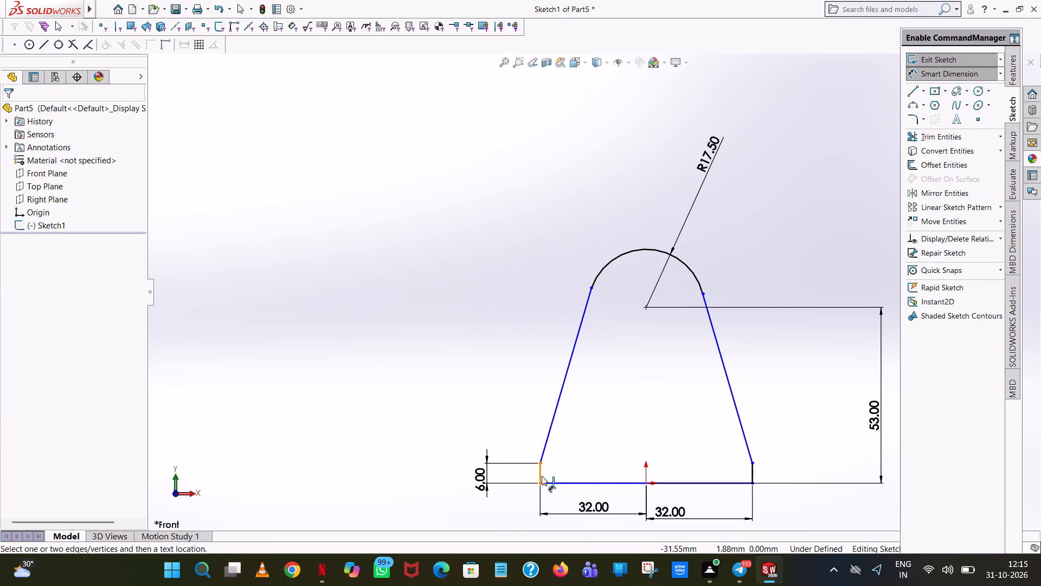
{"action": "left_click", "coordinate": [542, 476]}
{"action": "left_click", "coordinate": [752, 471]}
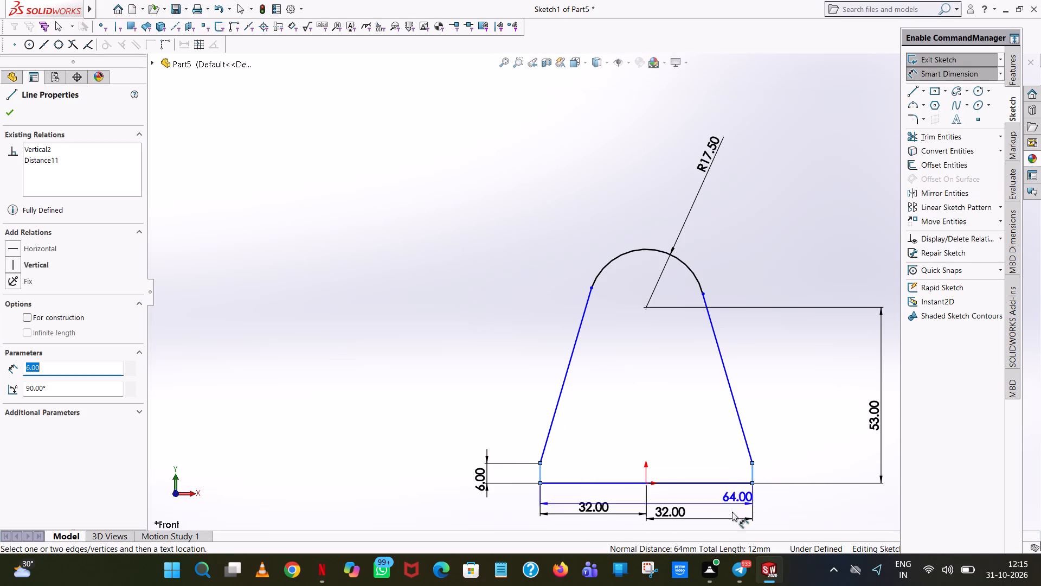
{"action": "left_click", "coordinate": [725, 520]}
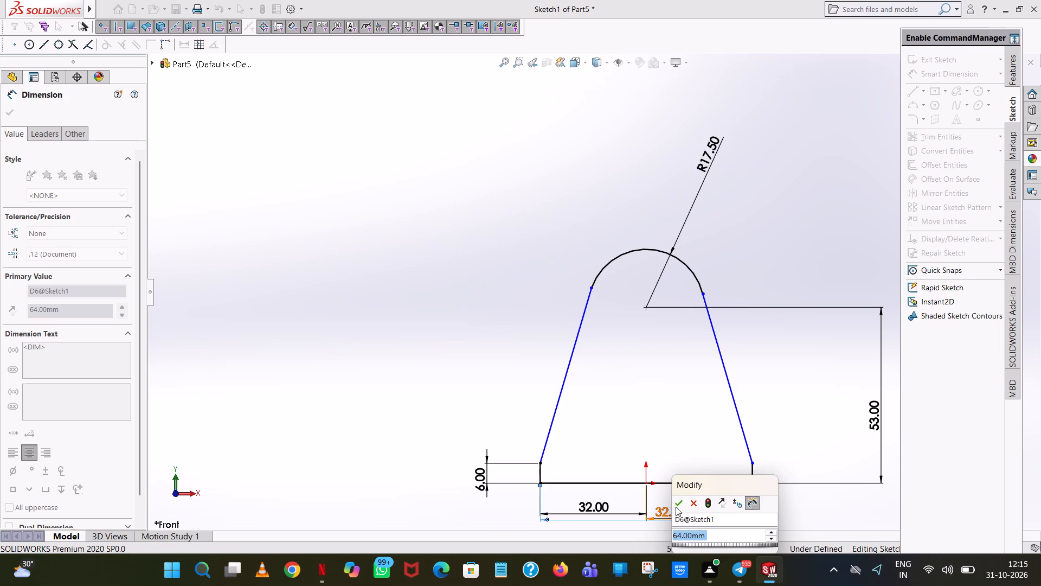
{"action": "left_click", "coordinate": [676, 502]}
{"action": "left_click", "coordinate": [792, 322]}
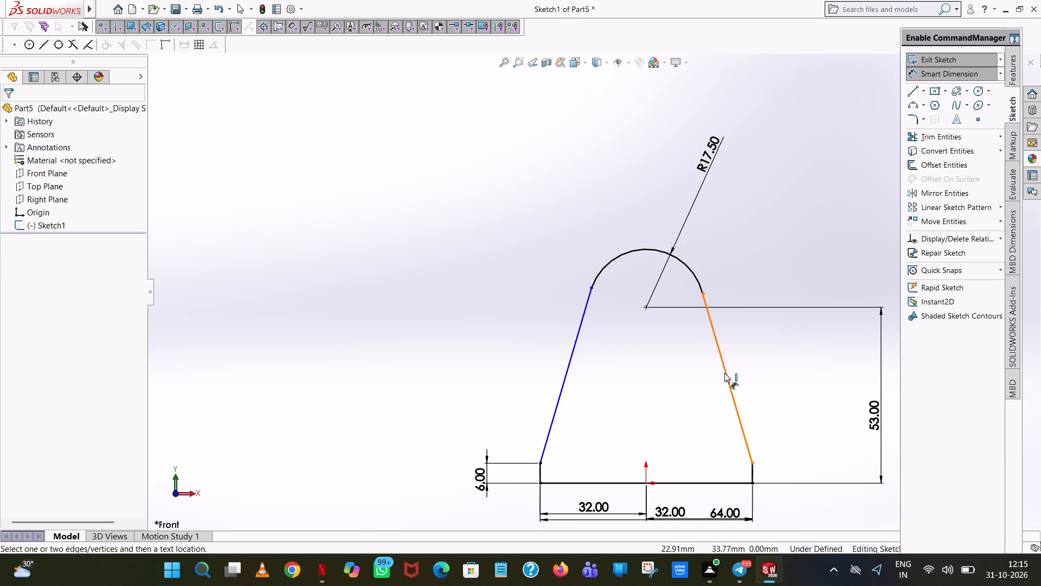
Dimension the vertical heights of the right and left slanted lines.
{"action": "left_click", "coordinate": [724, 373]}
{"action": "left_click", "coordinate": [815, 389]}
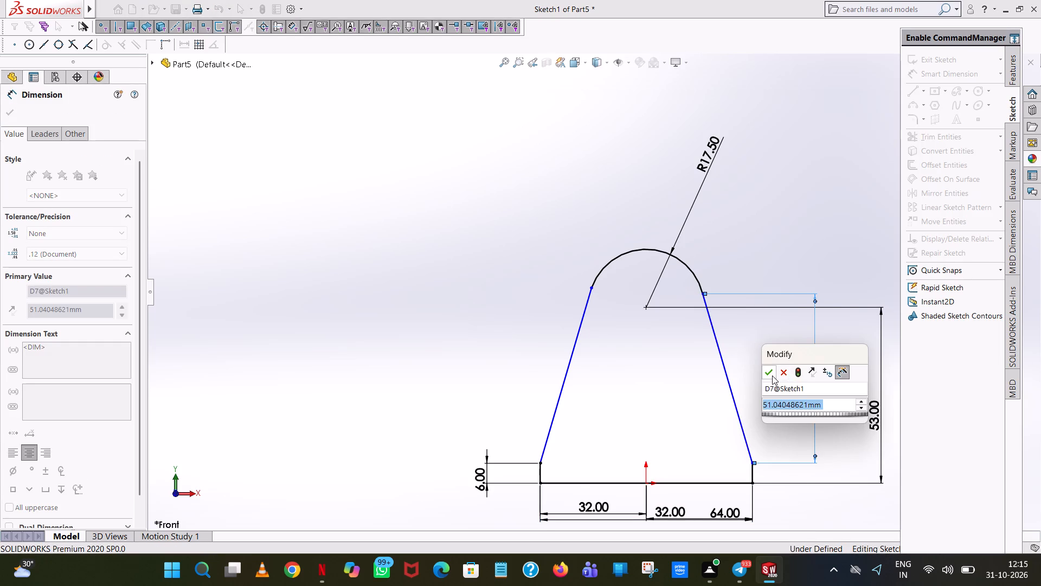
{"action": "left_click", "coordinate": [770, 375]}
{"action": "left_click", "coordinate": [805, 202]}
{"action": "left_click", "coordinate": [580, 327]}
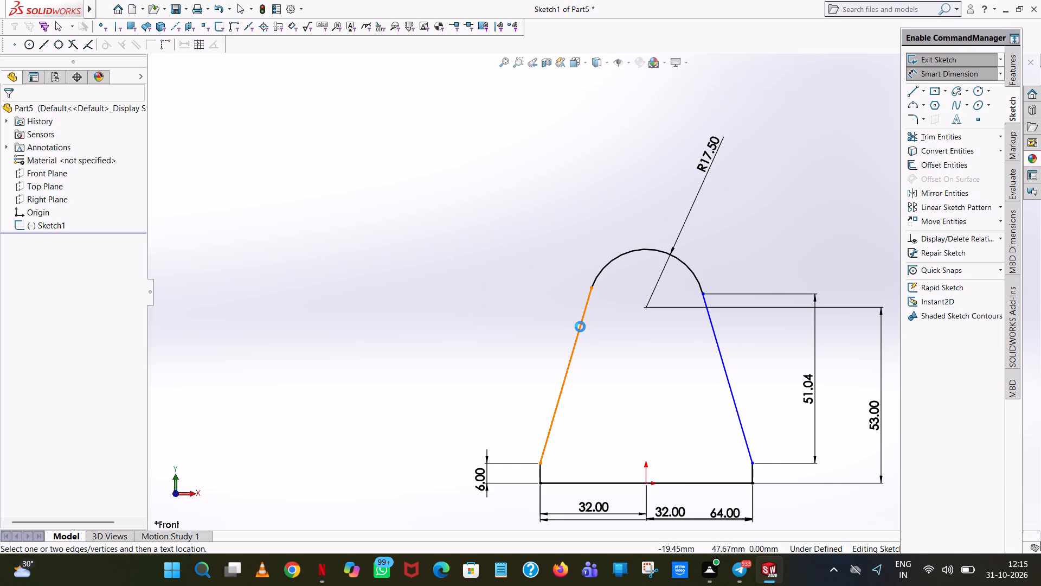
{"action": "left_click", "coordinate": [447, 362]}
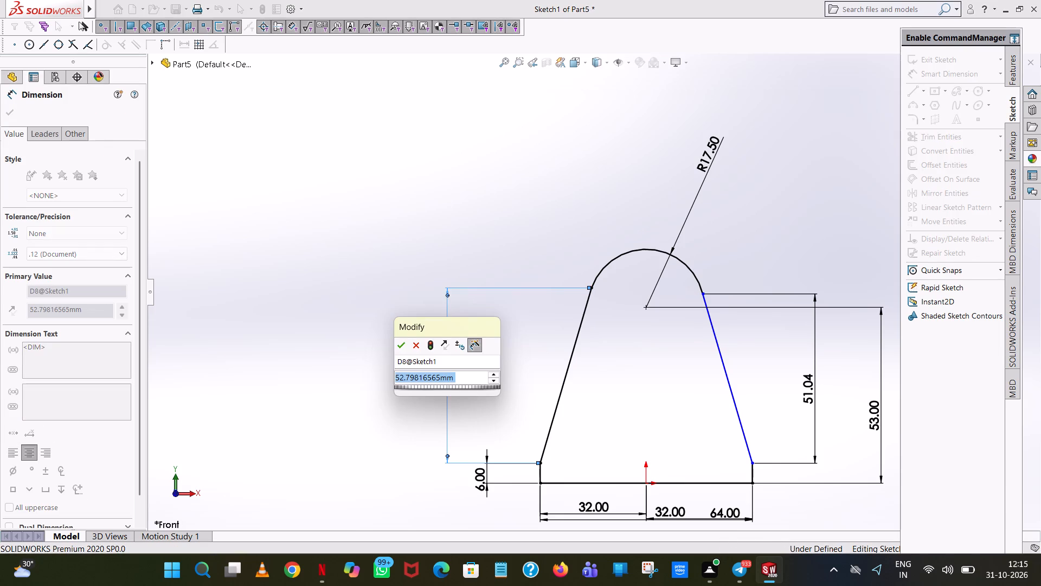
{"action": "left_click", "coordinate": [399, 347]}
{"action": "left_click", "coordinate": [590, 179]}
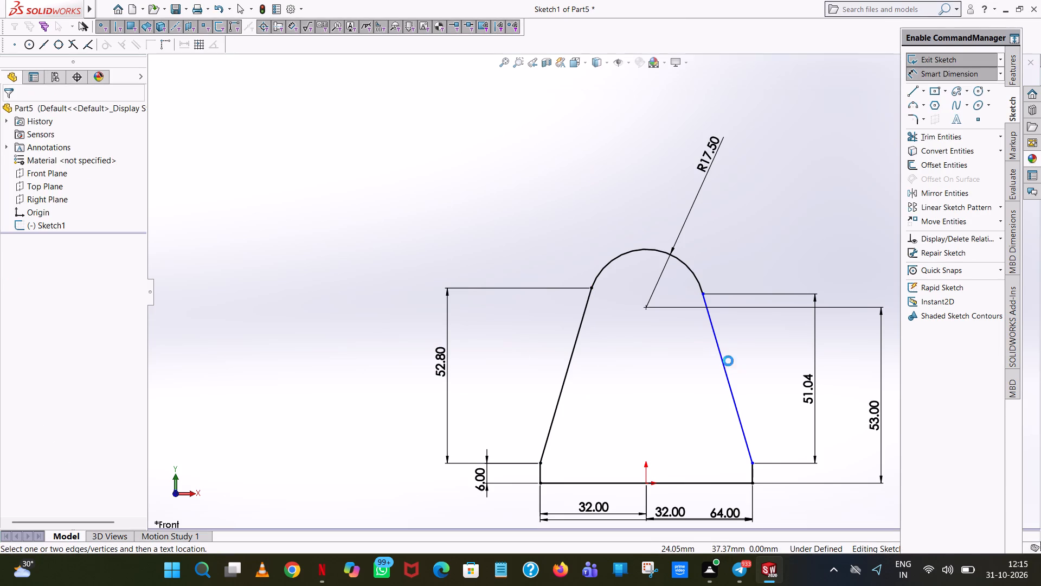
Dimension the perpendicular distance between the right slanted line and the arc's centre point.
{"action": "left_click", "coordinate": [723, 371]}
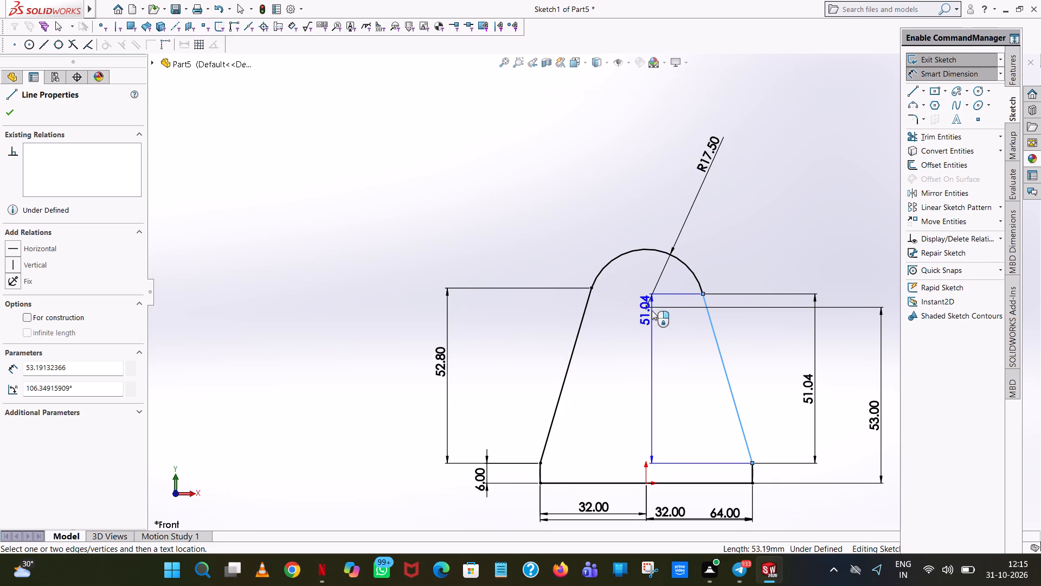
{"action": "left_click", "coordinate": [644, 307]}
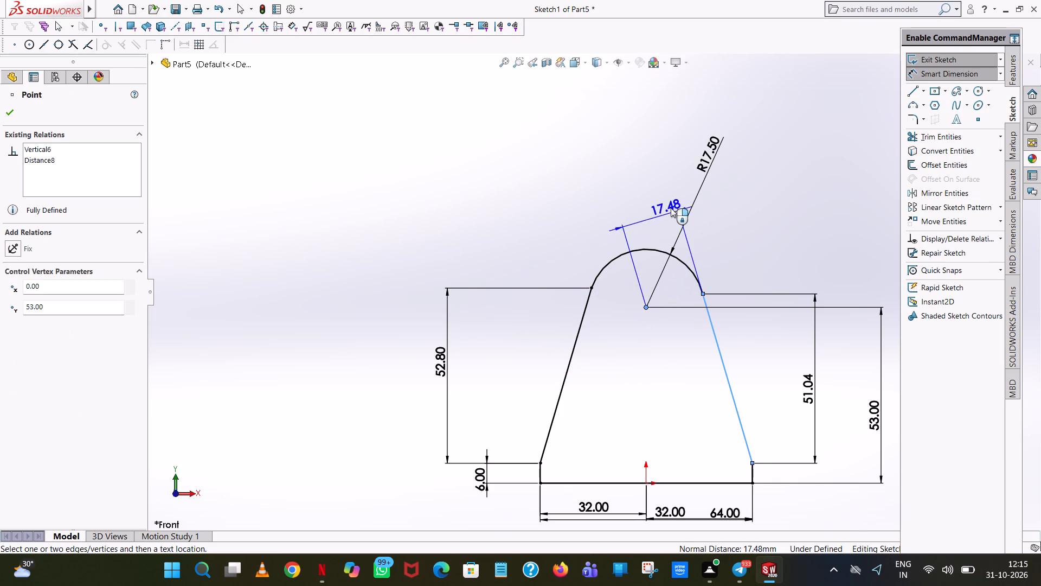
{"action": "left_click", "coordinate": [679, 187]}
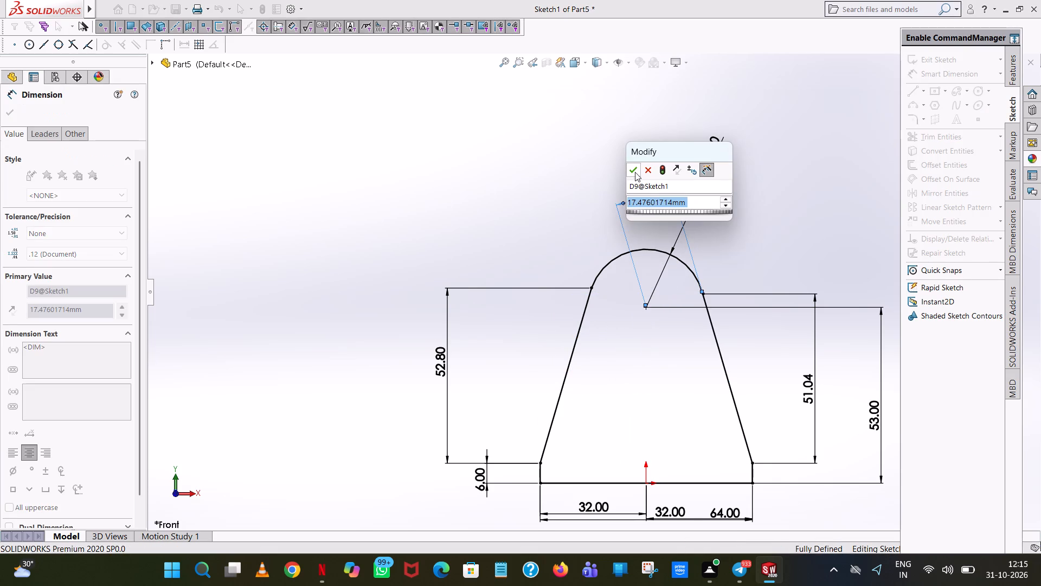
{"action": "left_click", "coordinate": [634, 172]}
{"action": "left_click", "coordinate": [842, 219]}
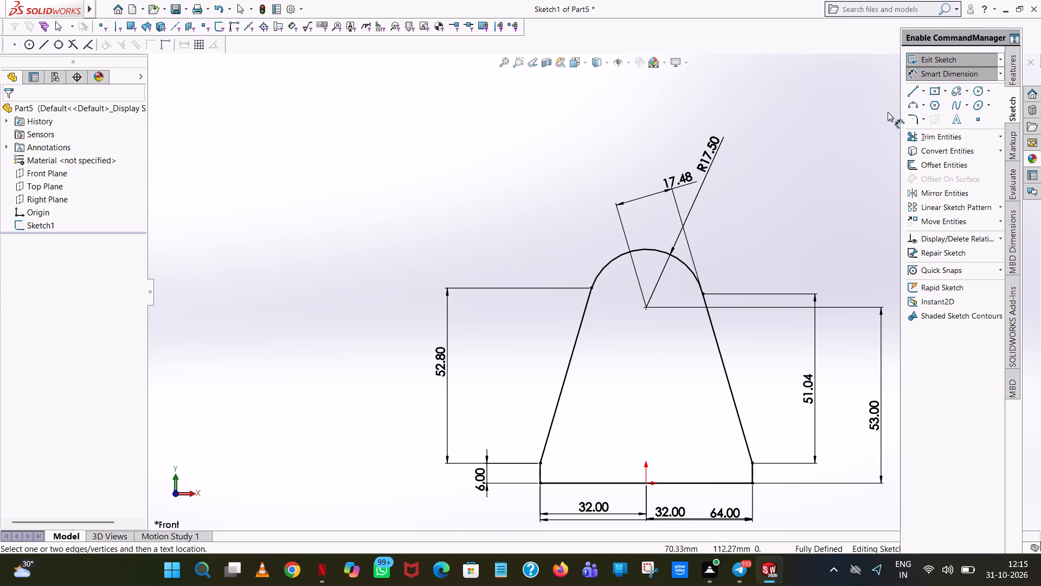
Extrude the tapered, round-topped profile as a blind boss 10 mm deep.
{"action": "left_click", "coordinate": [1016, 76]}
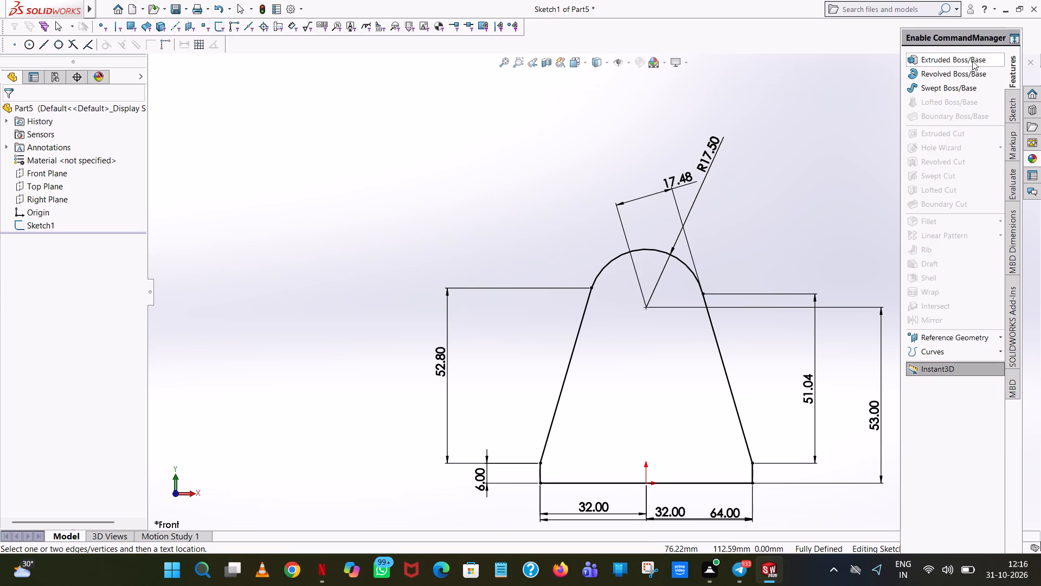
{"action": "left_click", "coordinate": [972, 60]}
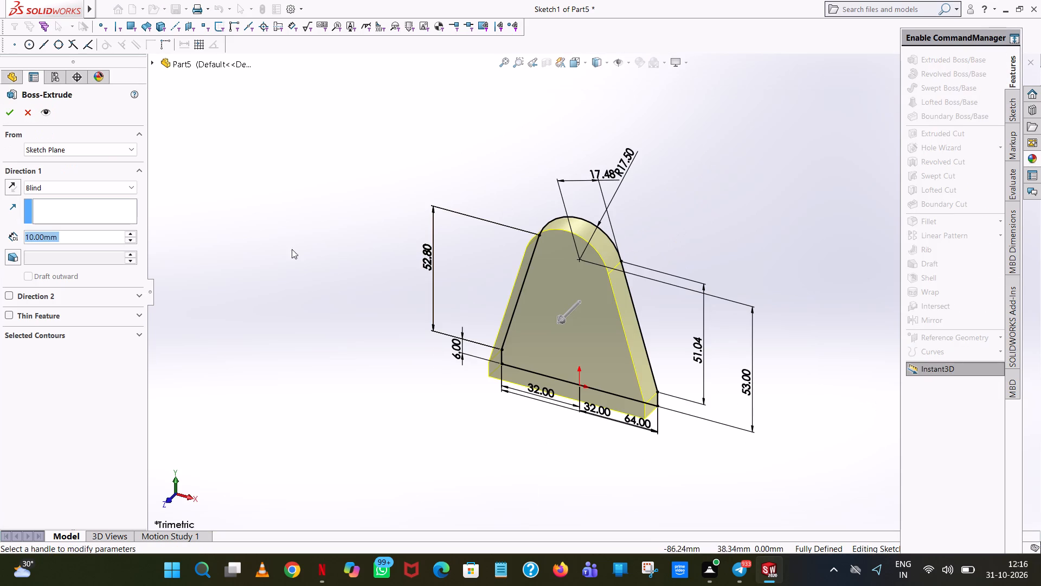
{"action": "left_click", "coordinate": [13, 111]}
{"action": "left_click", "coordinate": [646, 219]}
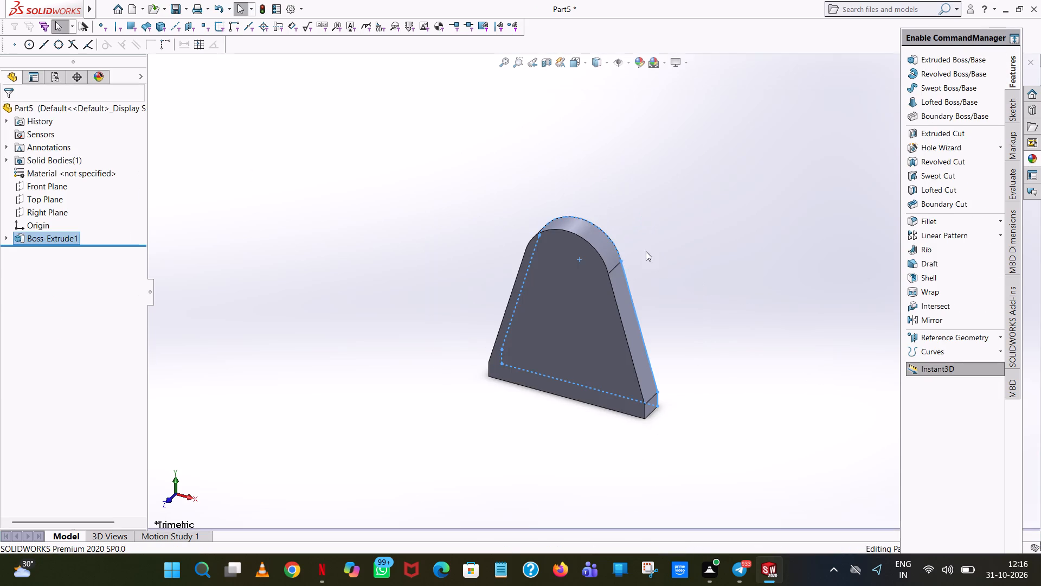
Begin an extruded cut with a new sketch on the part's flat bottom face, seen in Bottom view.
{"action": "scroll", "coordinate": [649, 345], "scroll_direction": "up", "scroll_amount": 1}
{"action": "middle_click_drag", "start_coordinate": [649, 347], "coordinate": [708, 141]}
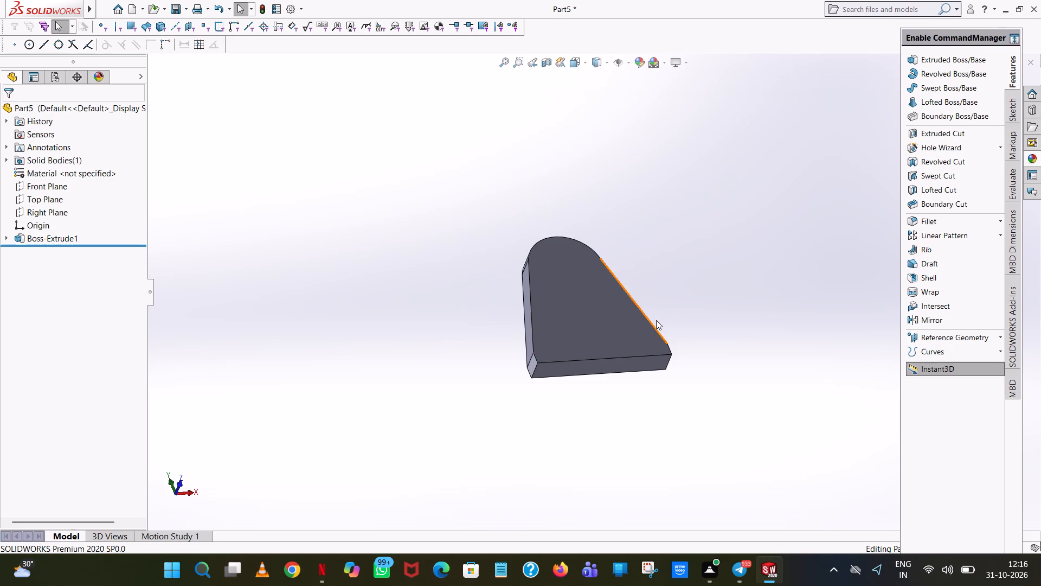
{"action": "left_click", "coordinate": [907, 128]}
{"action": "scroll", "coordinate": [677, 336], "scroll_direction": "up", "scroll_amount": 1}
{"action": "middle_click_drag", "start_coordinate": [677, 336], "coordinate": [693, 189]}
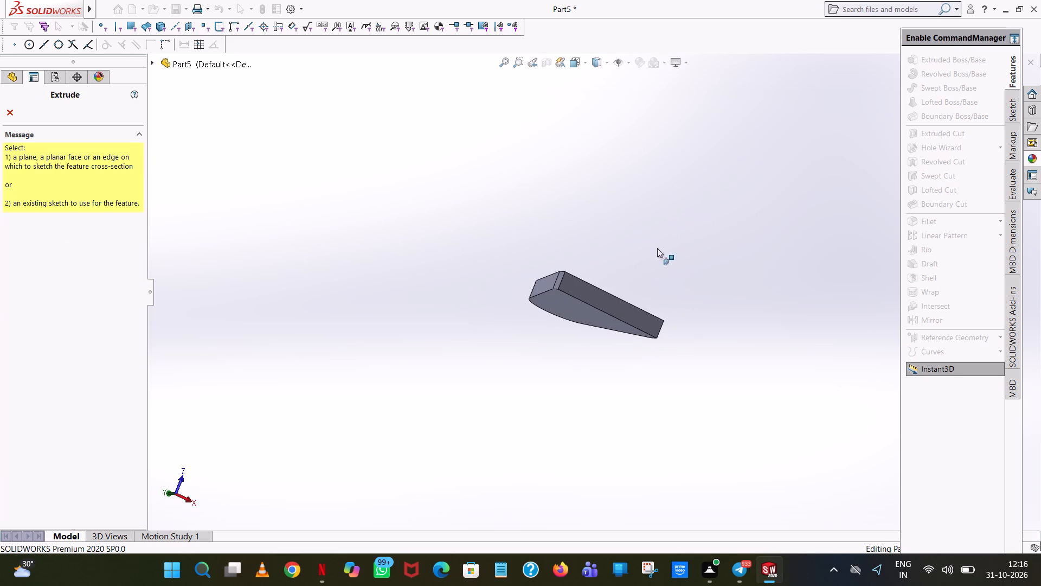
{"action": "left_click", "coordinate": [608, 307]}
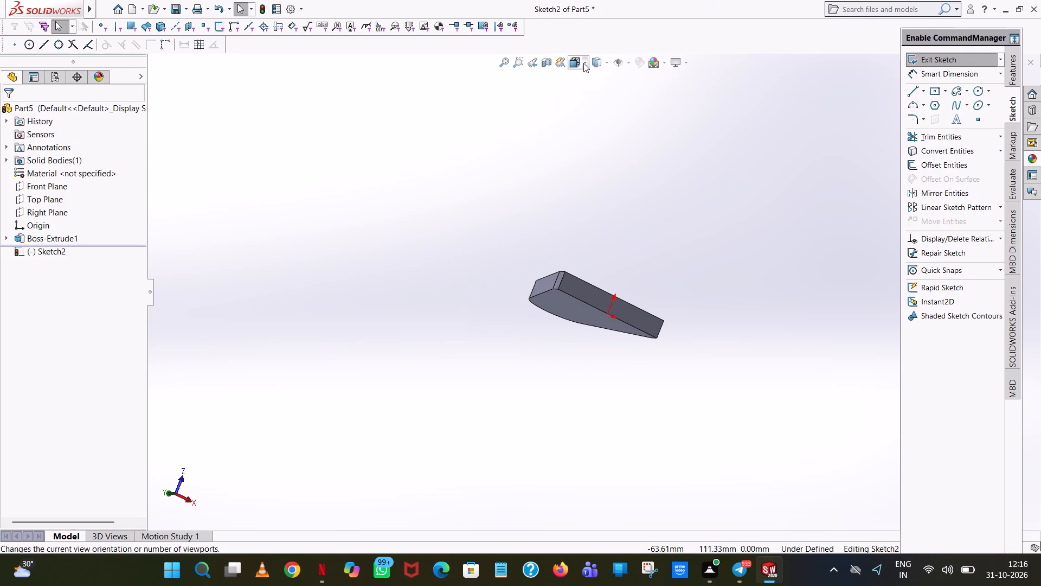
{"action": "left_click", "coordinate": [583, 63]}
{"action": "left_click", "coordinate": [634, 123]}
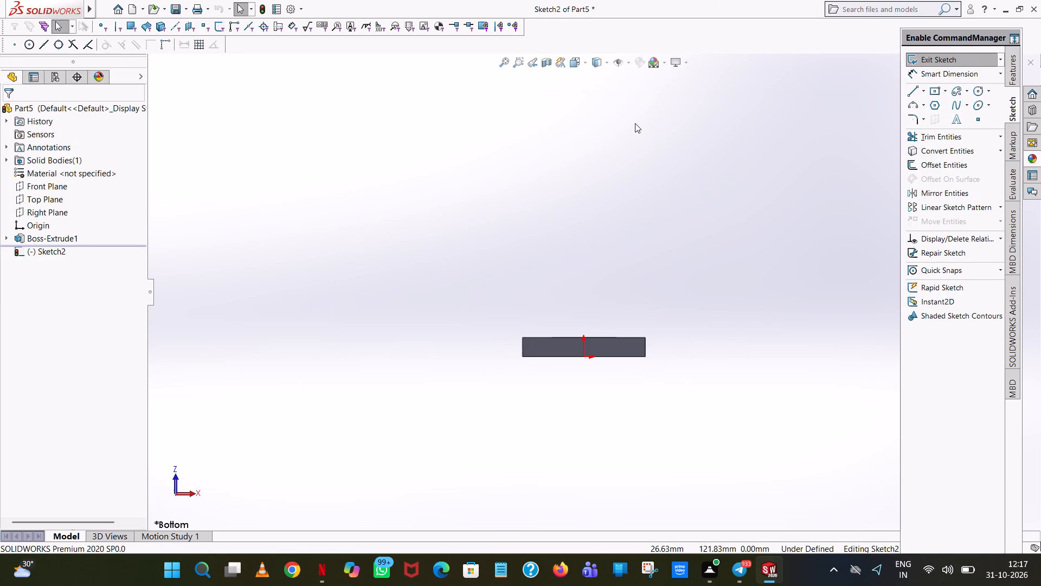
{"action": "left_click", "coordinate": [635, 123]}
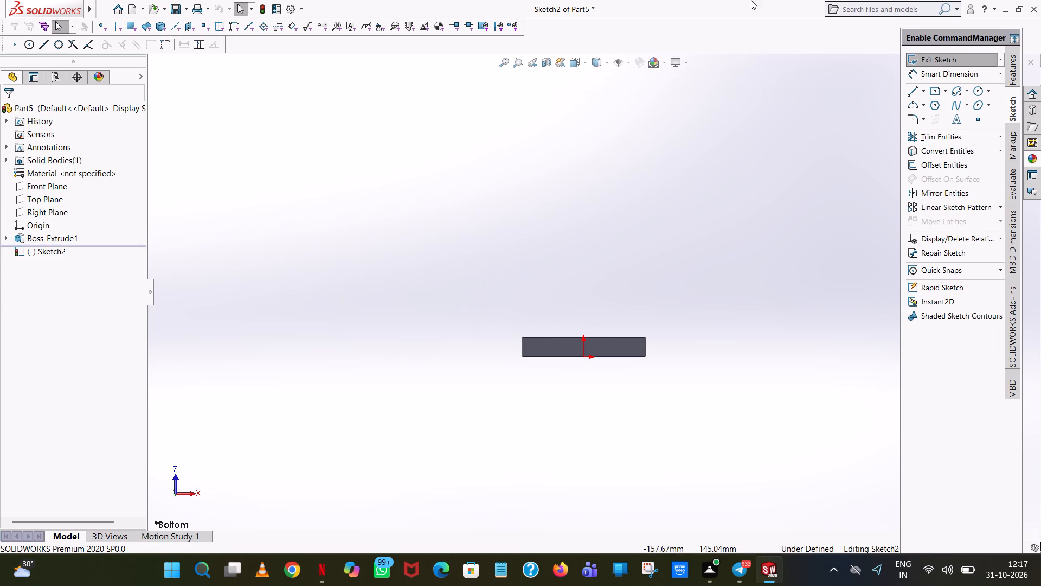
Start the Line tool for the cut sketch on the bottom face.
{"action": "left_click", "coordinate": [910, 85]}
{"action": "scroll", "coordinate": [607, 335], "scroll_direction": "down", "scroll_amount": 4}
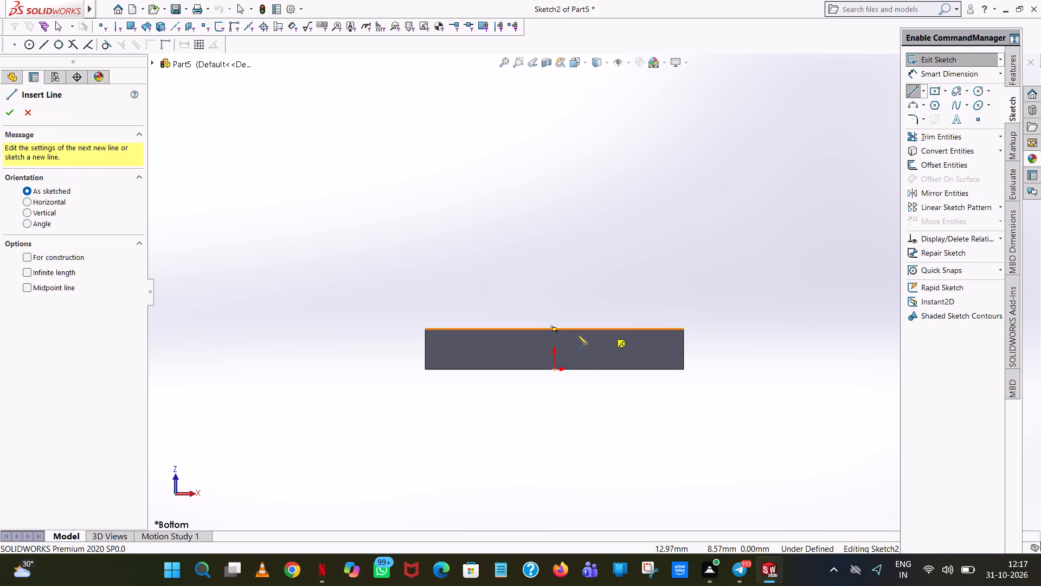
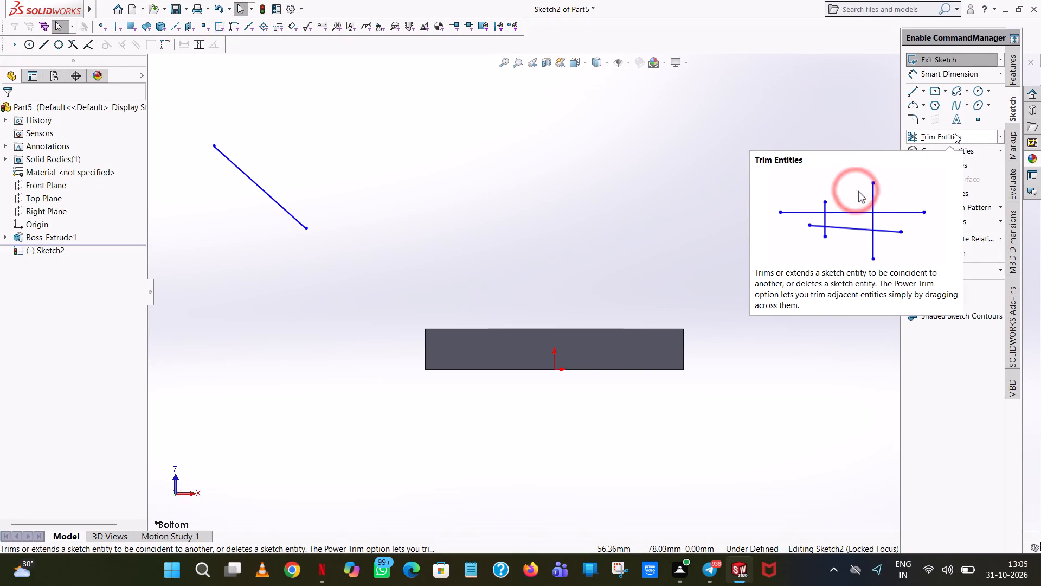
Trim away the stray slanted line lying outside the part in the cut sketch.
{"action": "left_click", "coordinate": [955, 133]}
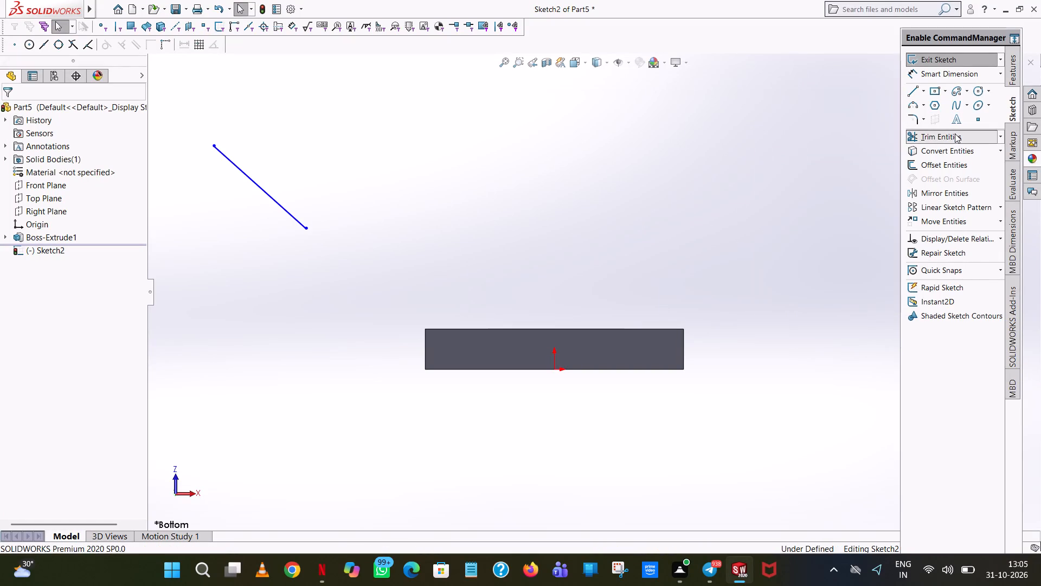
{"action": "left_click", "coordinate": [255, 182]}
{"action": "left_click", "coordinate": [4, 109]}
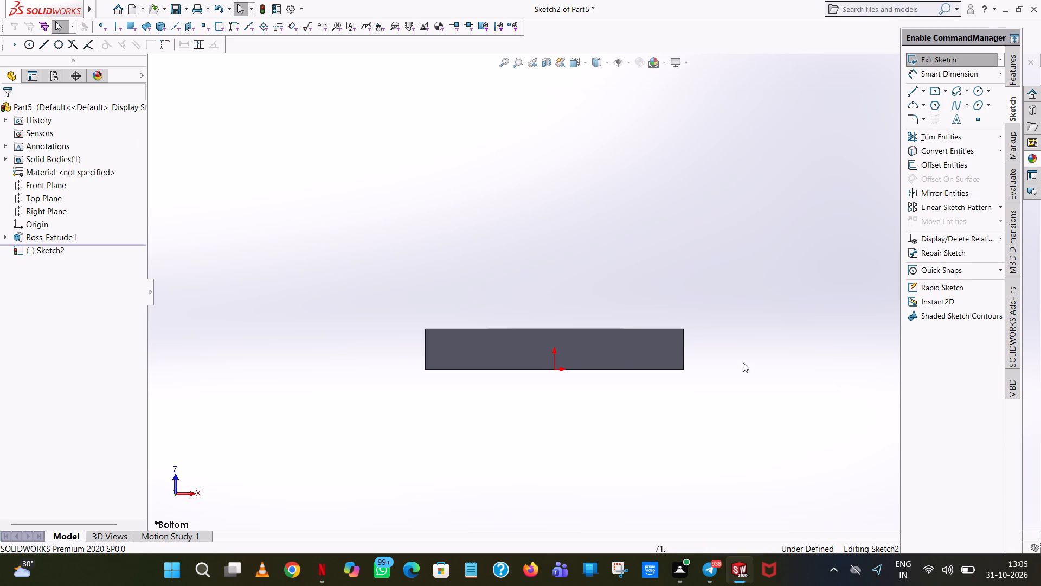
Draw a 10 mm horizontal line inward from the midpoint of the bottom face's left edge.
{"action": "left_click", "coordinate": [914, 87]}
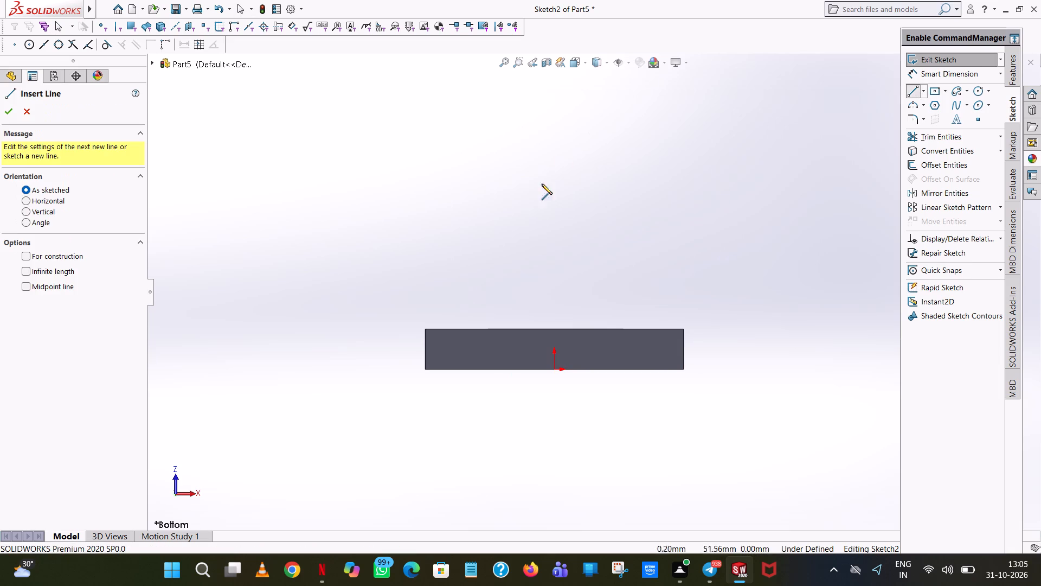
{"action": "left_click", "coordinate": [426, 349]}
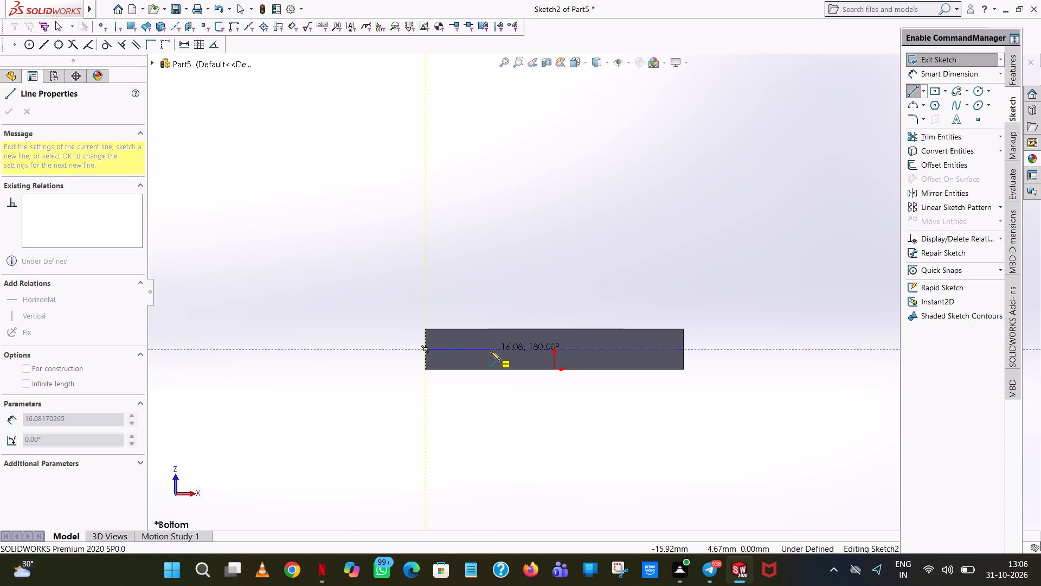
{"action": "left_click", "coordinate": [490, 351]}
{"action": "key", "text": "0"}
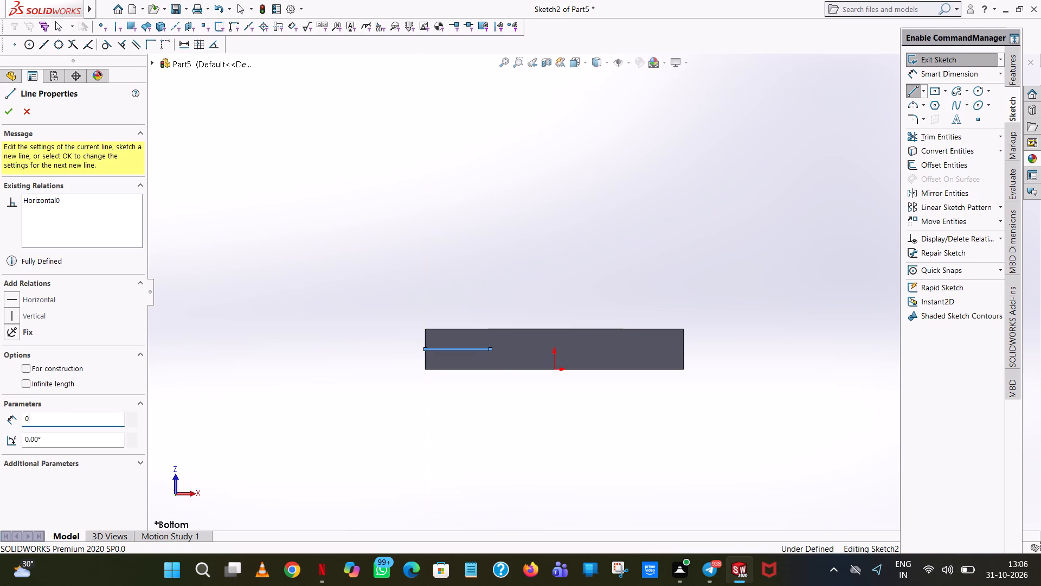
{"action": "key", "text": "BackSpace"}
{"action": "type", "text": "10"}
{"action": "key", "text": "Return"}
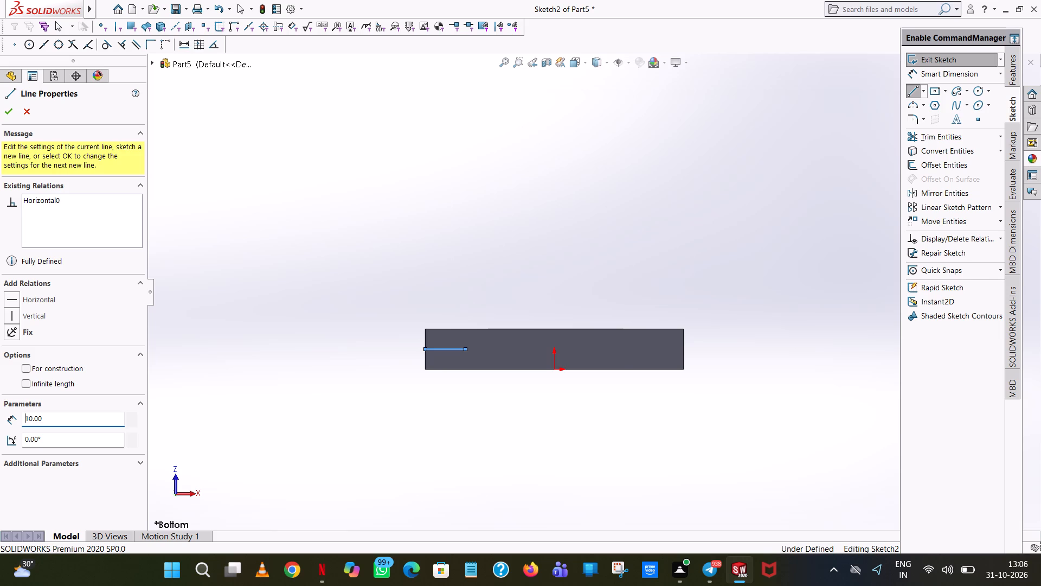
{"action": "right_click", "coordinate": [490, 351]}
{"action": "left_click", "coordinate": [544, 361]}
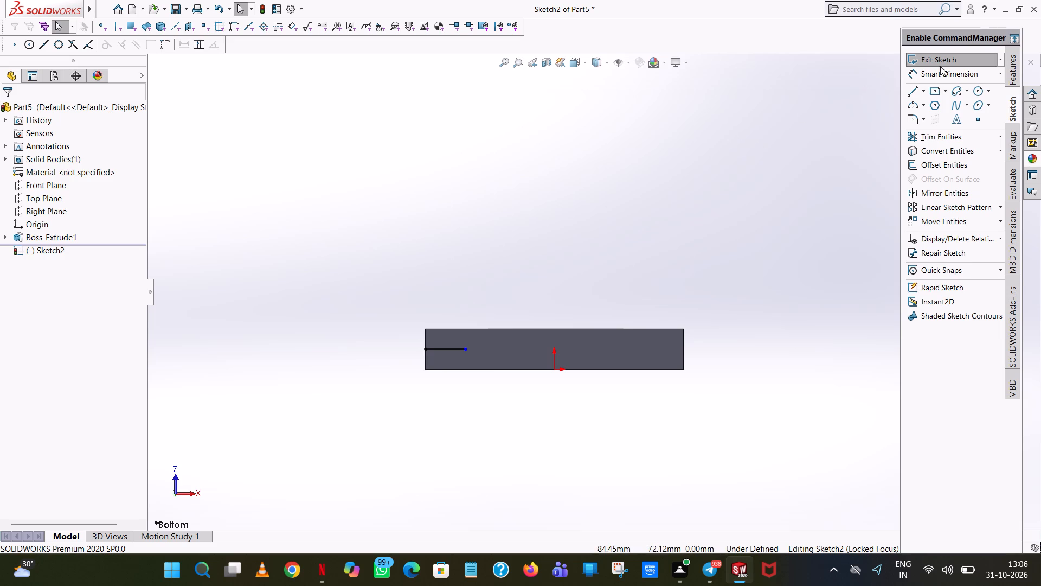
Draw a 10 mm horizontal line inward from the midpoint of the bottom face's right edge.
{"action": "left_click", "coordinate": [909, 92]}
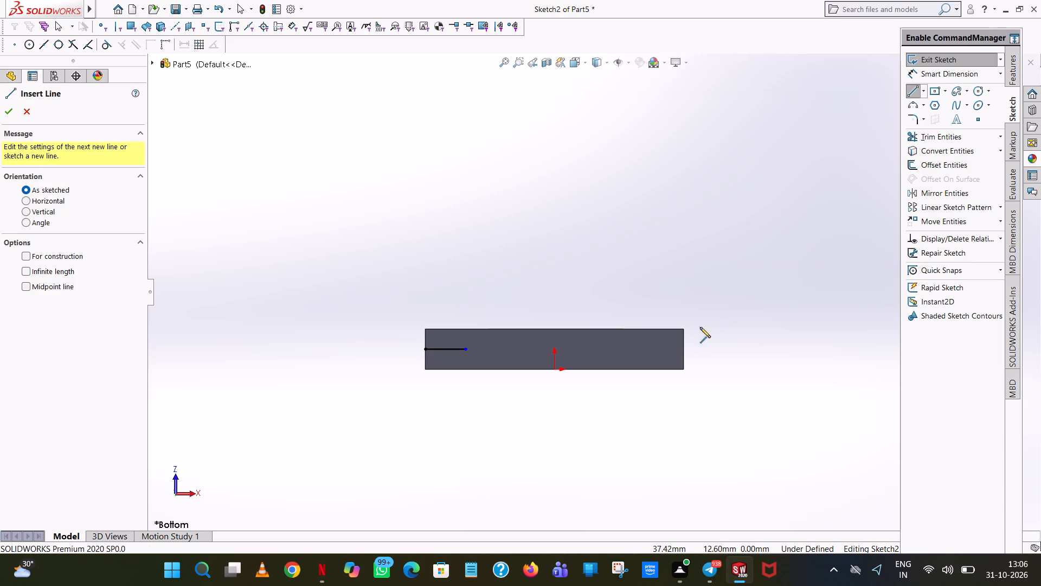
{"action": "left_click", "coordinate": [683, 347]}
{"action": "left_click", "coordinate": [647, 348]}
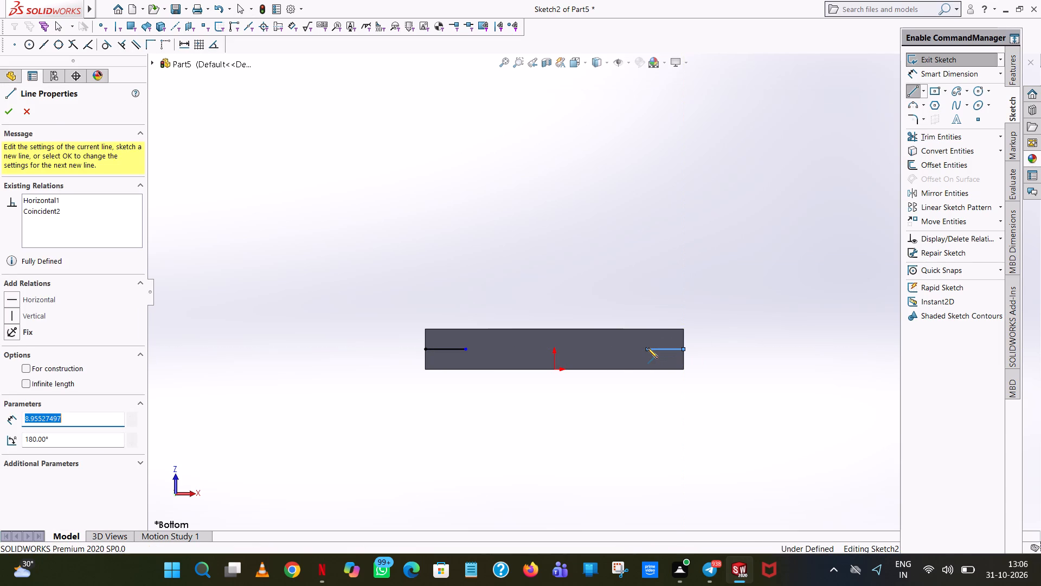
{"action": "key", "text": "End"}
{"action": "key", "text": "0"}
{"action": "key", "text": "BackSpace"}
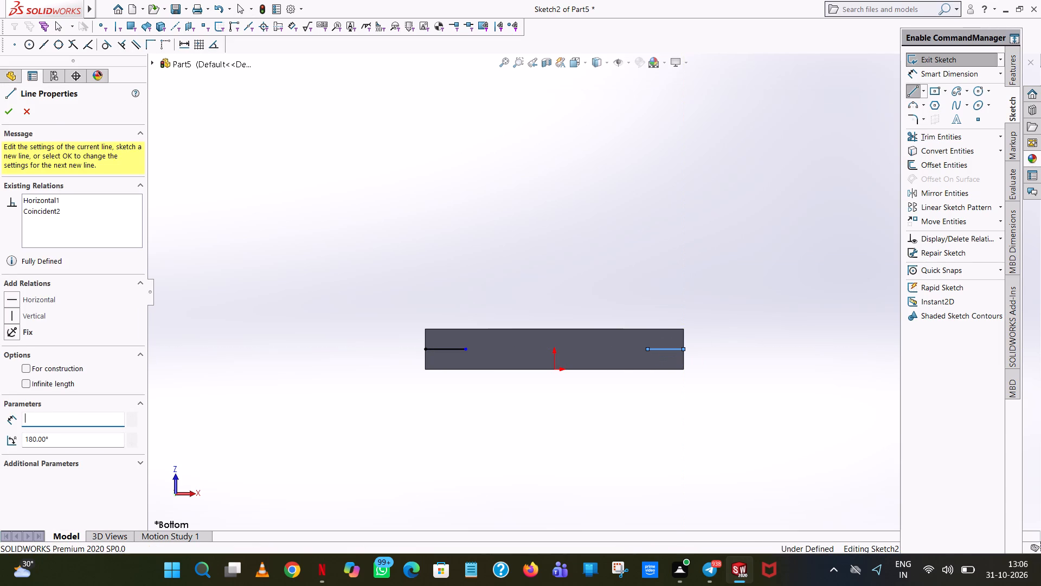
{"action": "type", "text": "10"}
{"action": "key", "text": "Return"}
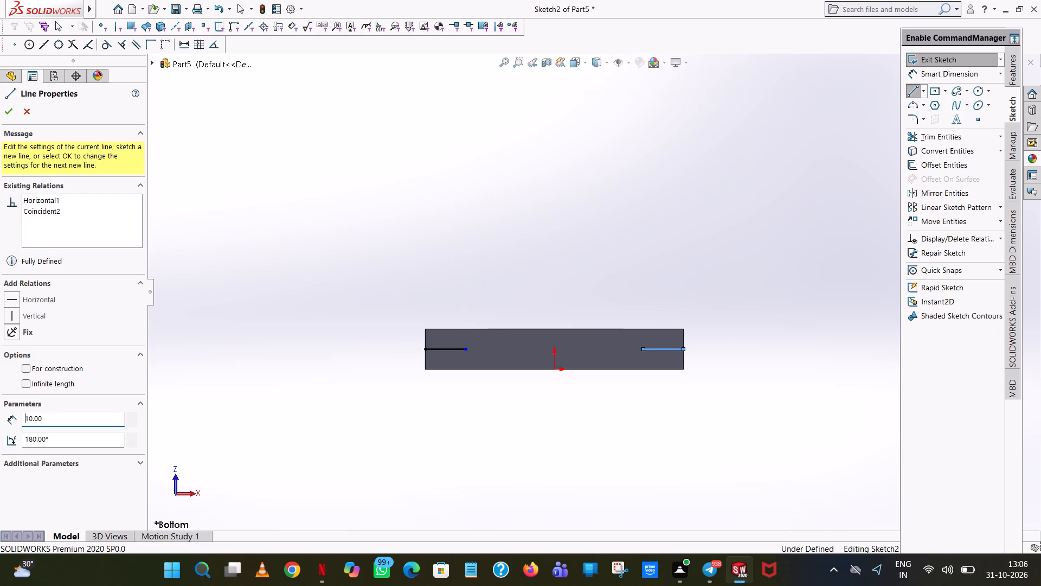
{"action": "right_click", "coordinate": [647, 348]}
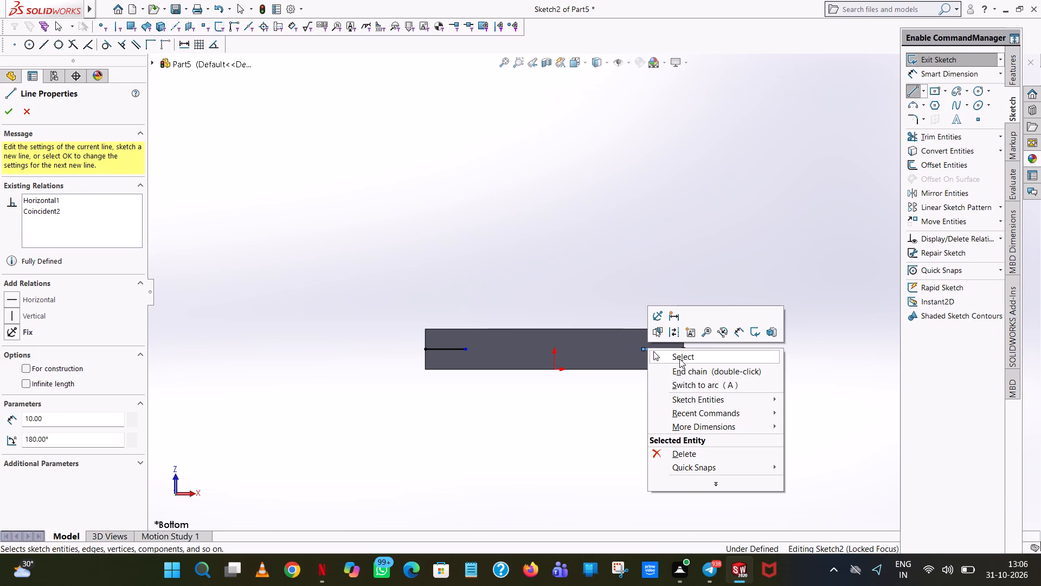
{"action": "left_click", "coordinate": [680, 360]}
{"action": "left_click", "coordinate": [777, 195]}
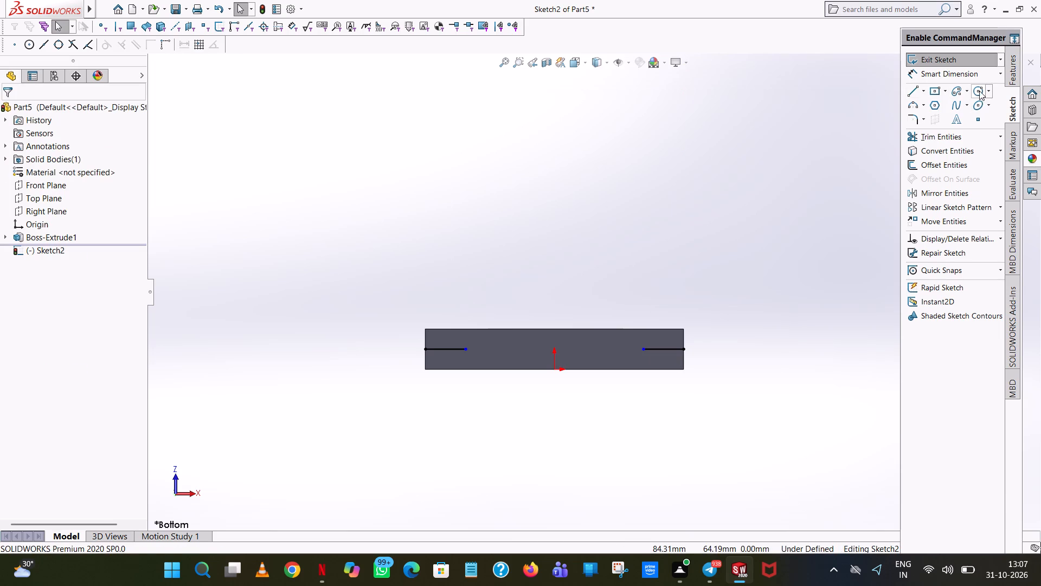
Draw a circle of radius 2.5 mm centred on the inner end of the right line.
{"action": "left_click", "coordinate": [979, 91]}
{"action": "left_click", "coordinate": [644, 349]}
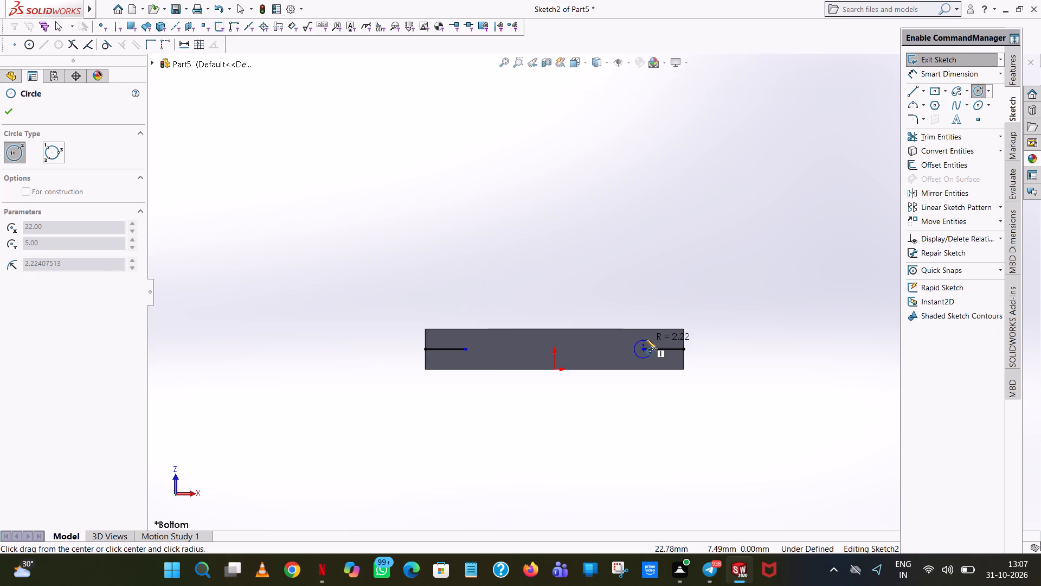
{"action": "left_click", "coordinate": [646, 339]}
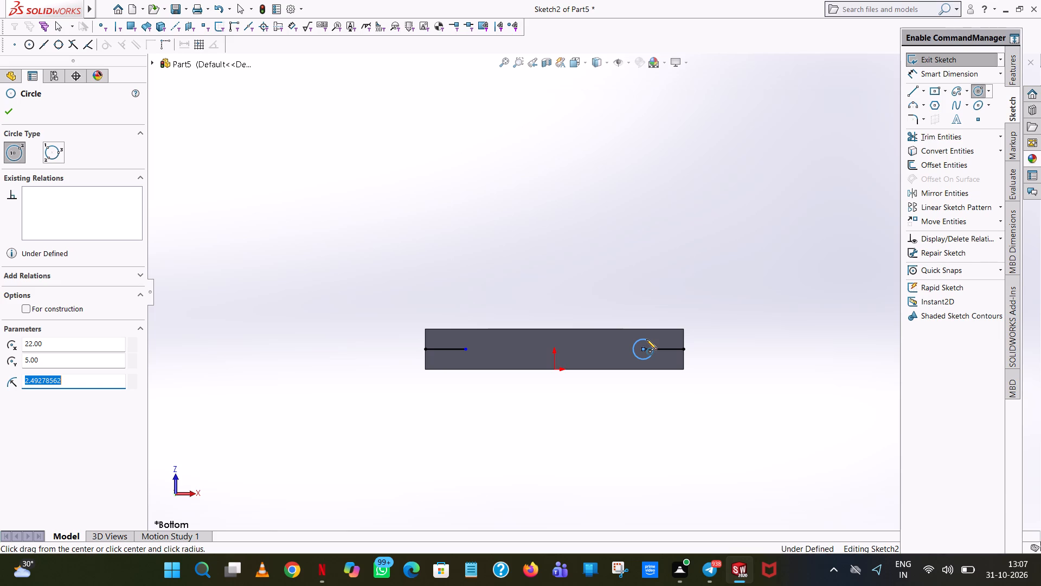
{"action": "type", "text": "2."}
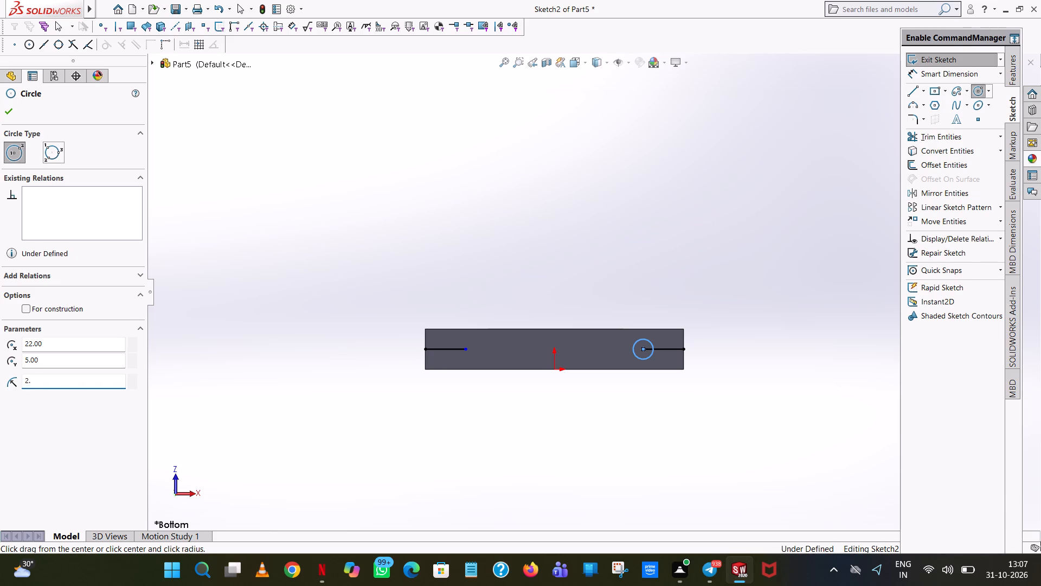
{"action": "key", "text": "5"}
{"action": "key", "text": "Return"}
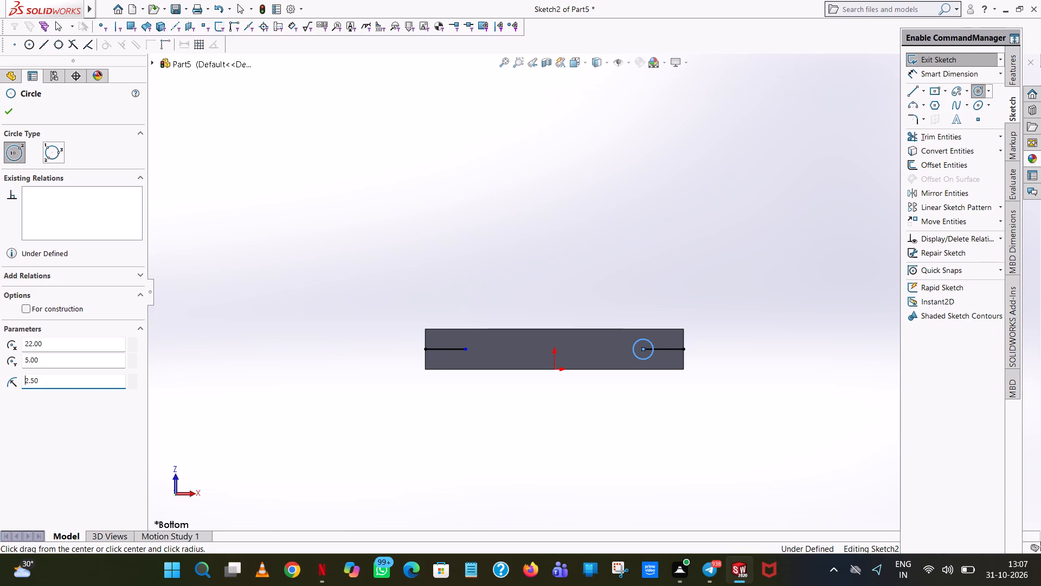
{"action": "right_click", "coordinate": [646, 339]}
{"action": "left_click", "coordinate": [651, 342]}
{"action": "left_click", "coordinate": [693, 271]}
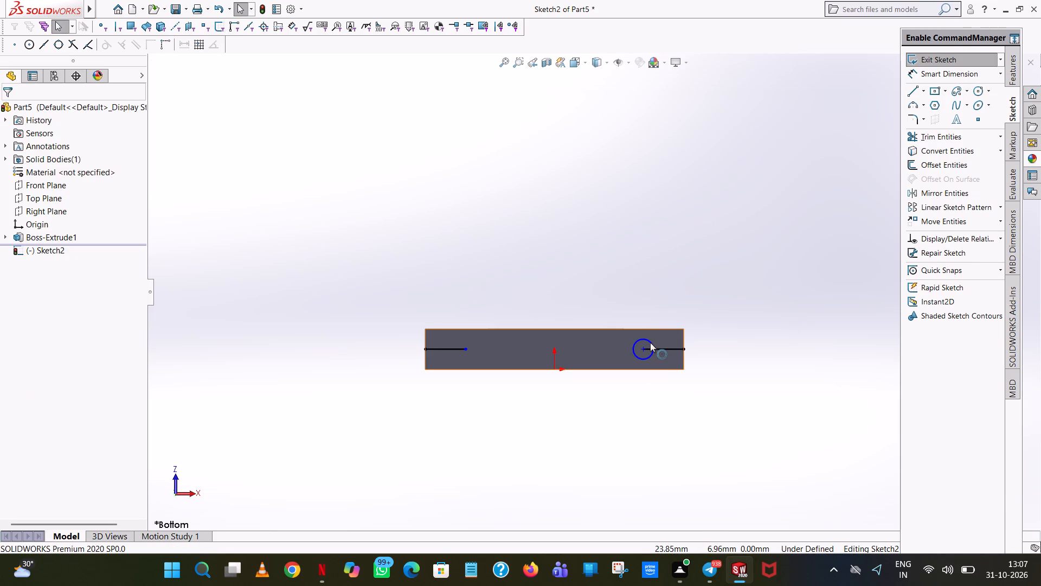
{"action": "left_click", "coordinate": [650, 342]}
{"action": "left_click", "coordinate": [602, 270]}
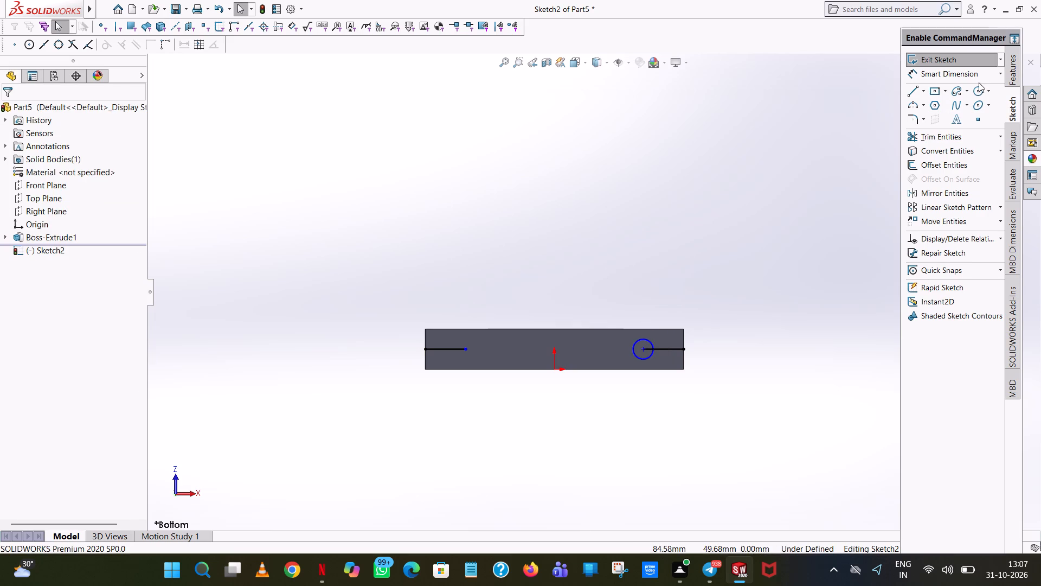
Draw a circle of radius 2.5 mm centred on the inner end of the left line.
{"action": "left_click", "coordinate": [978, 88]}
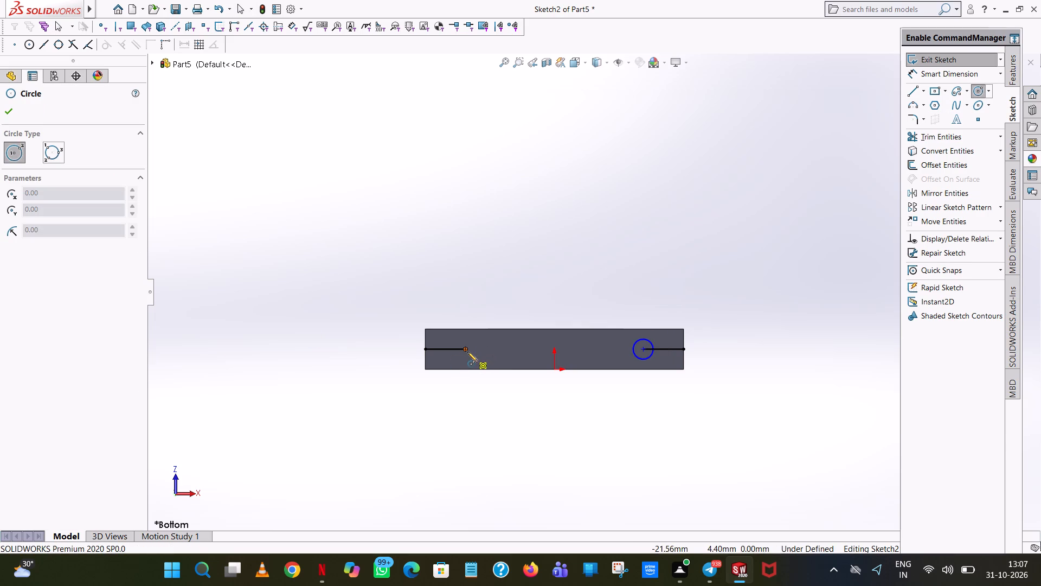
{"action": "left_click", "coordinate": [465, 350]}
{"action": "left_click", "coordinate": [478, 339]}
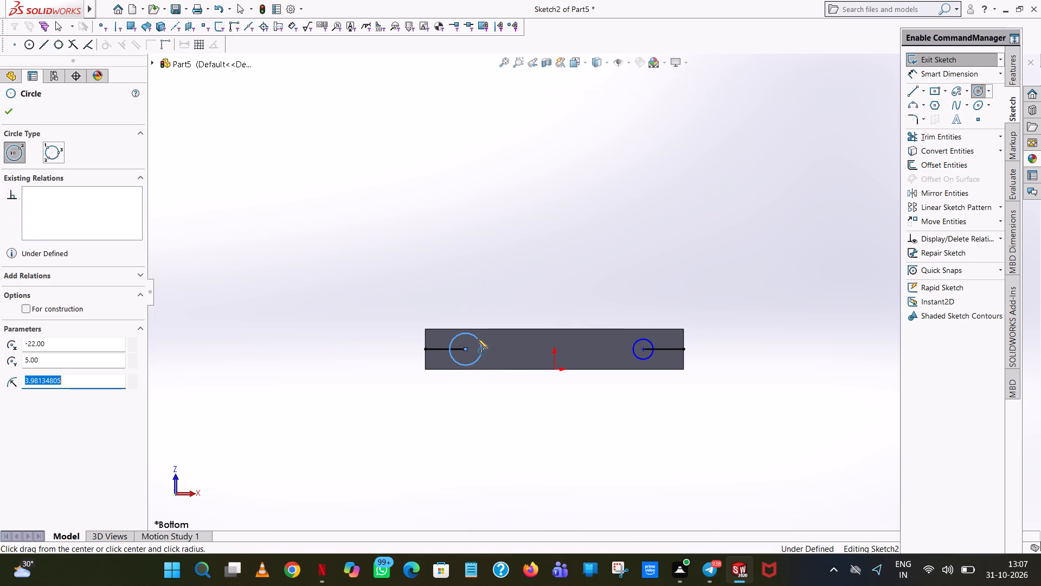
{"action": "type", "text": "2.5"}
{"action": "key", "text": "Return"}
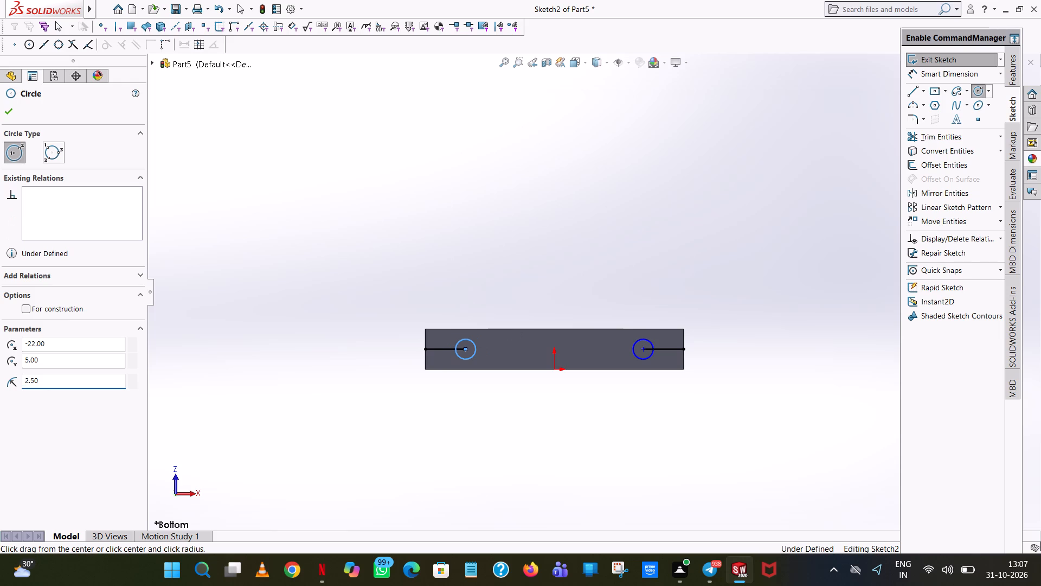
{"action": "right_click", "coordinate": [478, 339]}
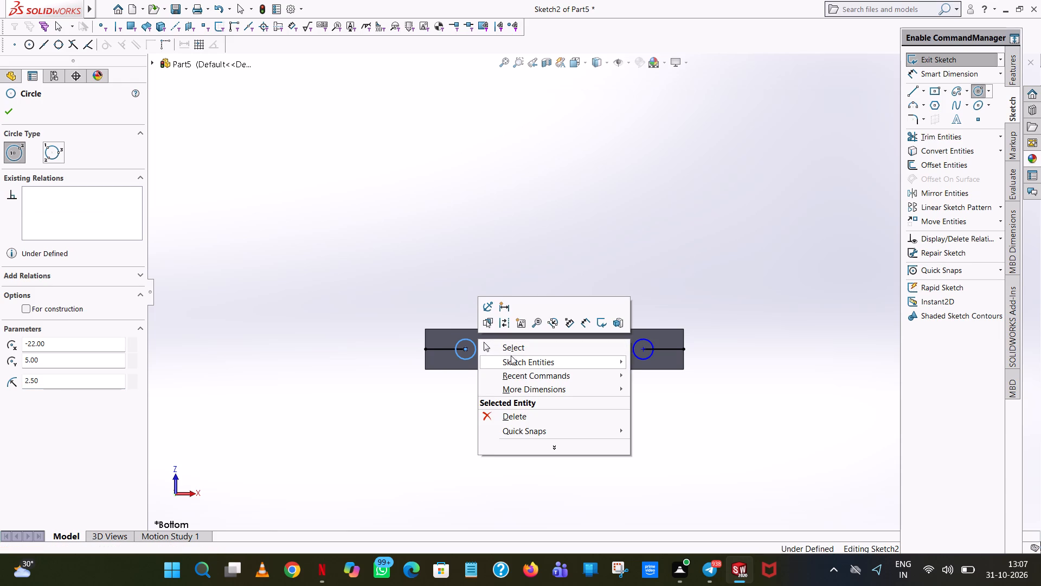
{"action": "left_click", "coordinate": [512, 354]}
Trim away both horizontal helper lines, inside and outside the circles, leaving only the two circles.
{"action": "left_click", "coordinate": [960, 133]}
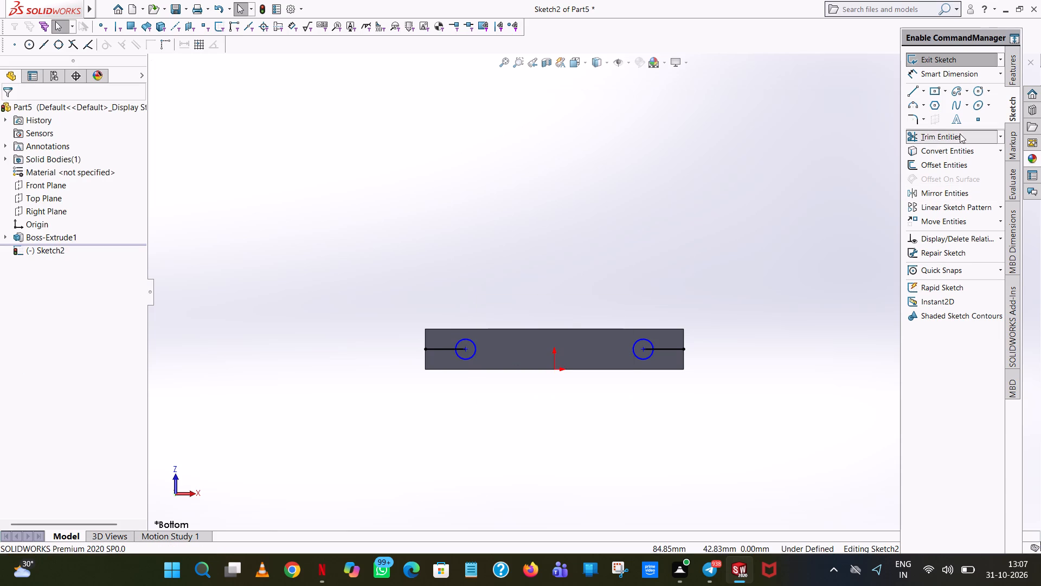
{"action": "left_click", "coordinate": [644, 347]}
{"action": "left_click", "coordinate": [678, 344]}
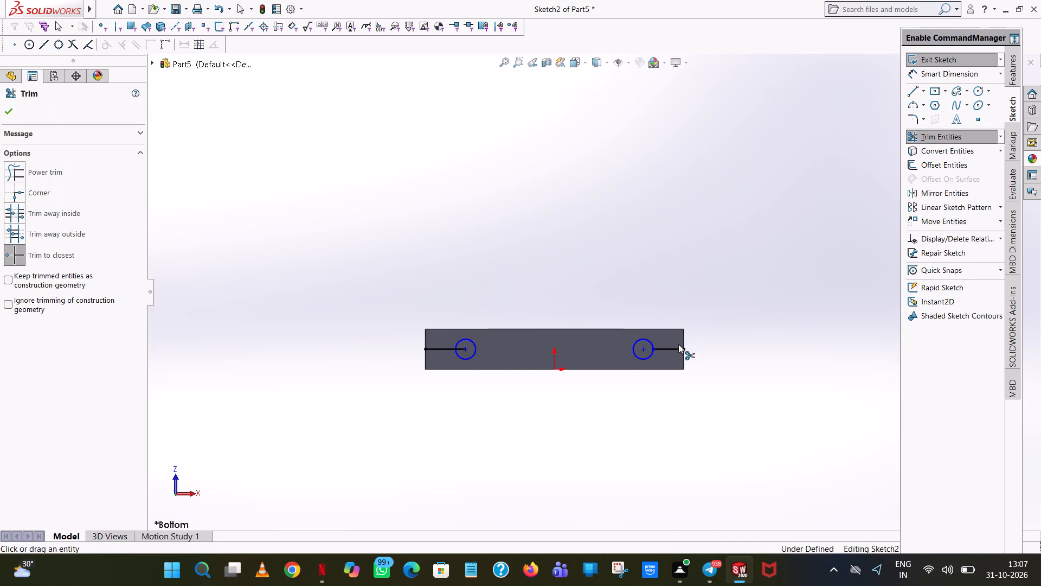
{"action": "left_click", "coordinate": [674, 348]}
{"action": "left_click", "coordinate": [465, 348]}
{"action": "left_click", "coordinate": [428, 351]}
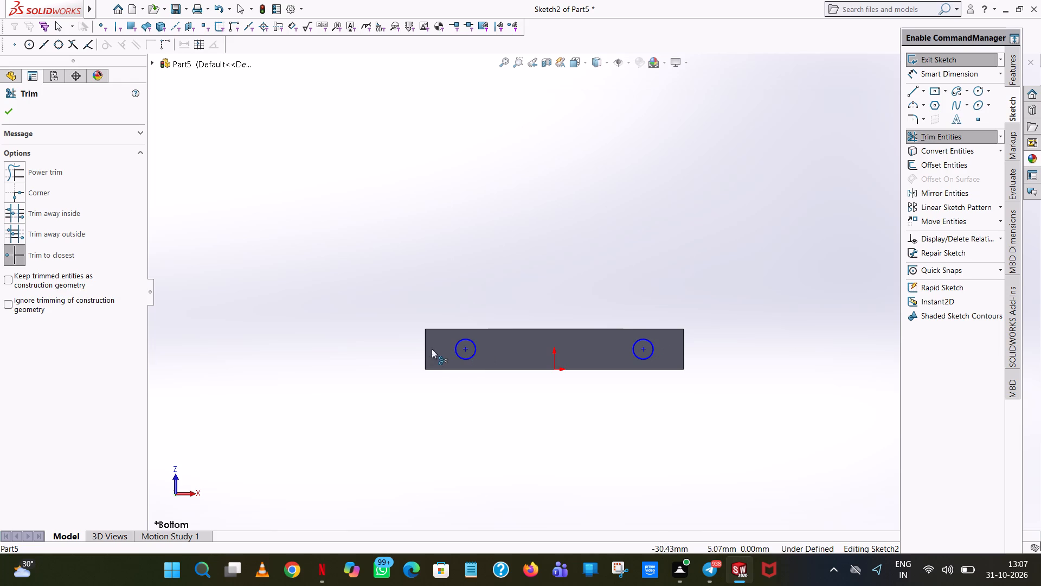
{"action": "left_click", "coordinate": [1, 106]}
{"action": "left_click", "coordinate": [12, 112]}
{"action": "left_click", "coordinate": [808, 152]}
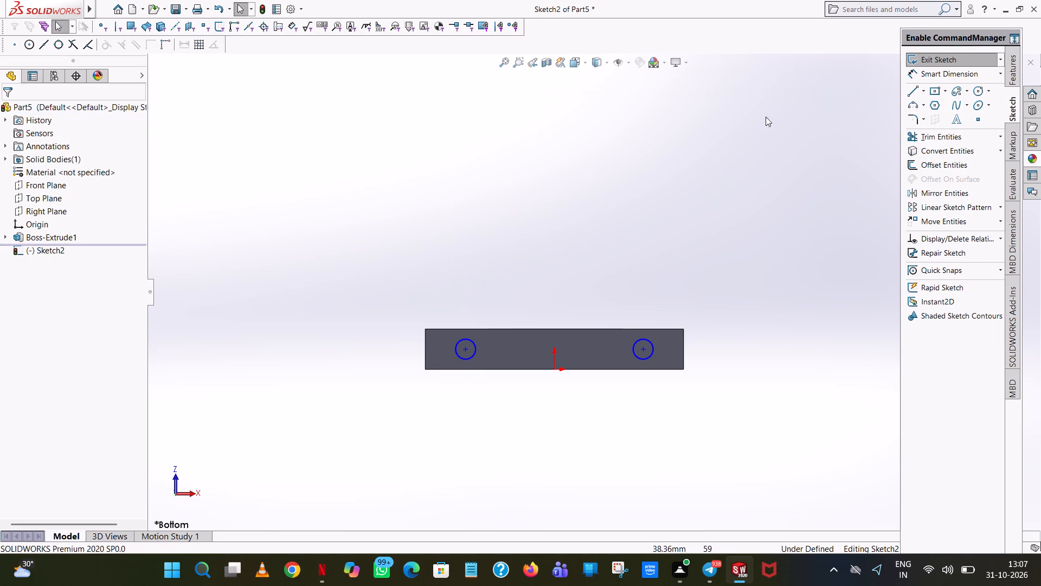
Dimension the right circle's diameter with Smart Dimension.
{"action": "left_click", "coordinate": [972, 72]}
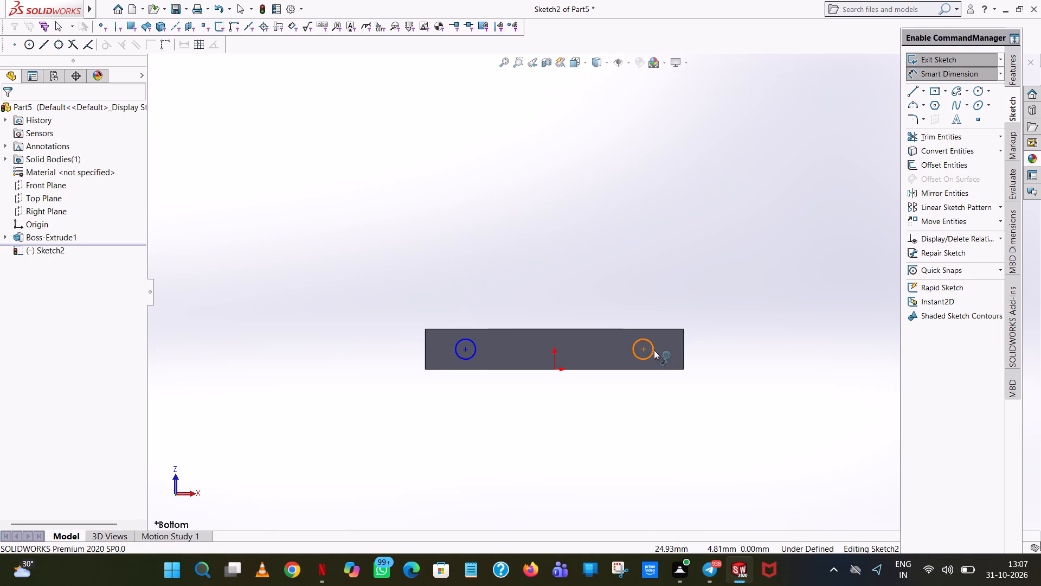
{"action": "left_click", "coordinate": [654, 350]}
{"action": "left_click", "coordinate": [701, 415]}
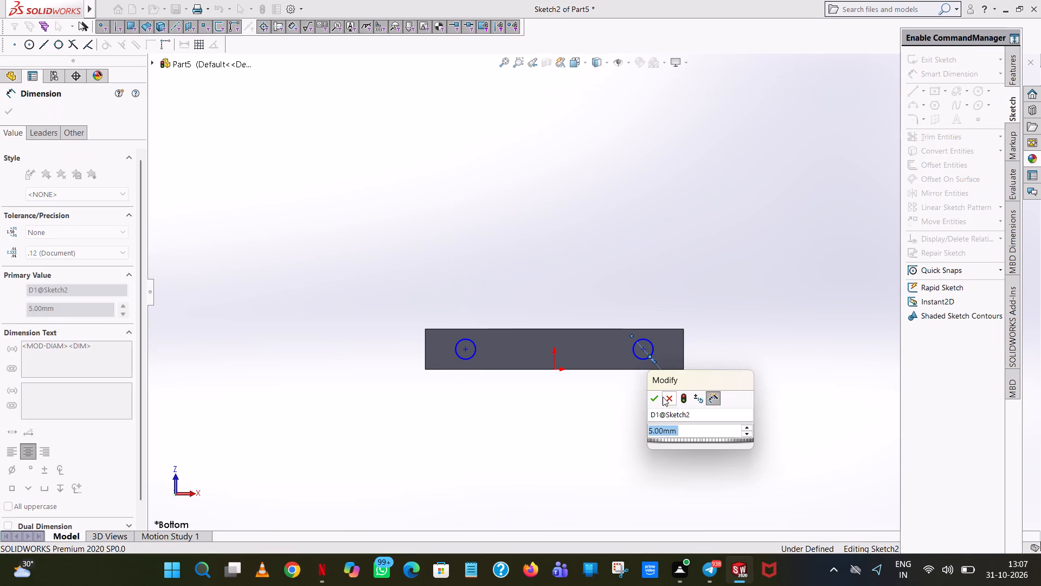
{"action": "left_click", "coordinate": [657, 401]}
{"action": "left_click", "coordinate": [713, 201]}
Dimension the left circle's diameter, placing the label above the part's left end.
{"action": "left_click", "coordinate": [453, 354]}
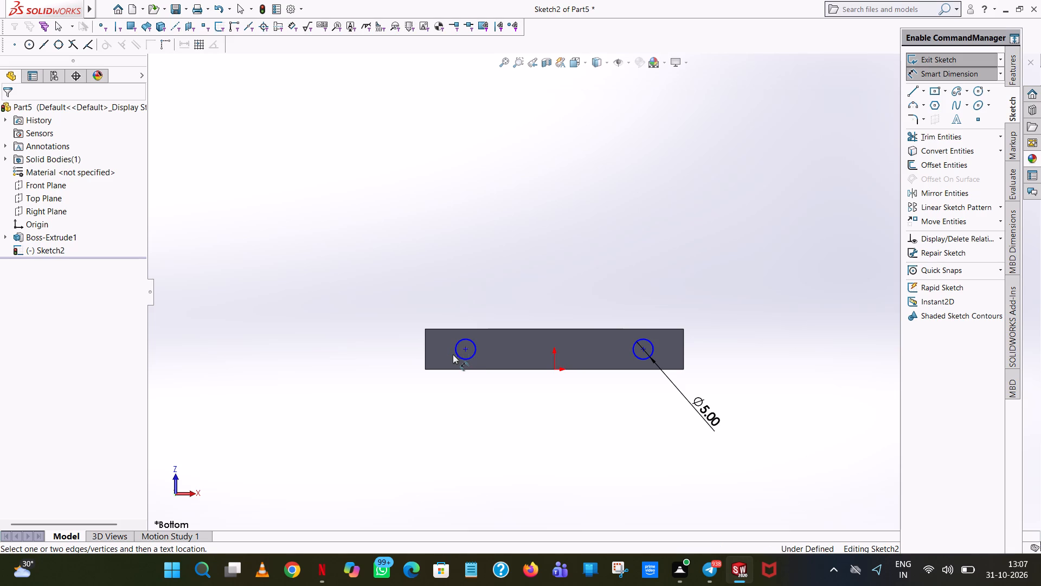
{"action": "left_click", "coordinate": [453, 347]}
{"action": "left_click", "coordinate": [314, 221]}
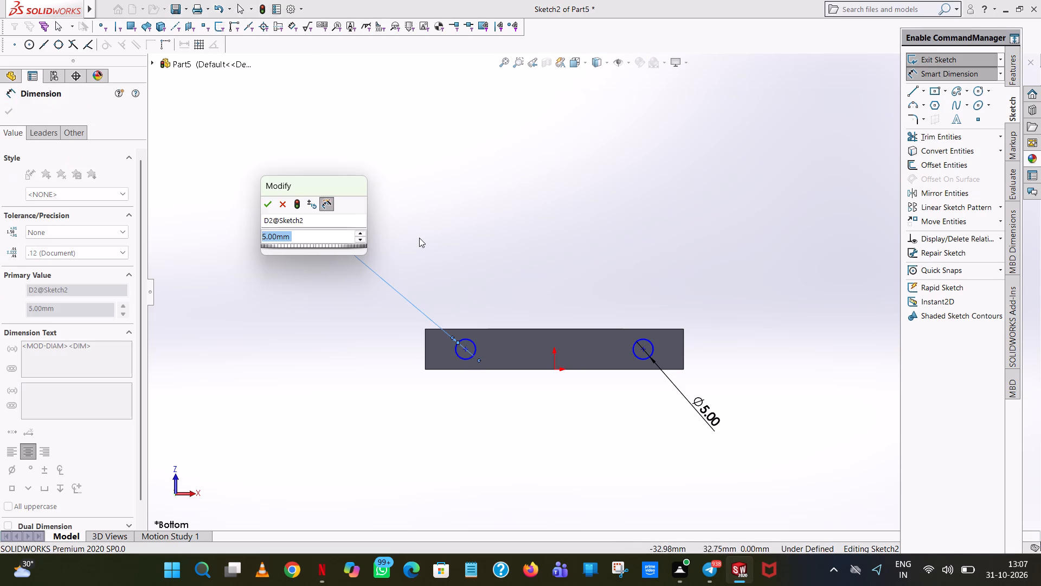
{"action": "left_click", "coordinate": [269, 203]}
{"action": "left_click", "coordinate": [461, 200]}
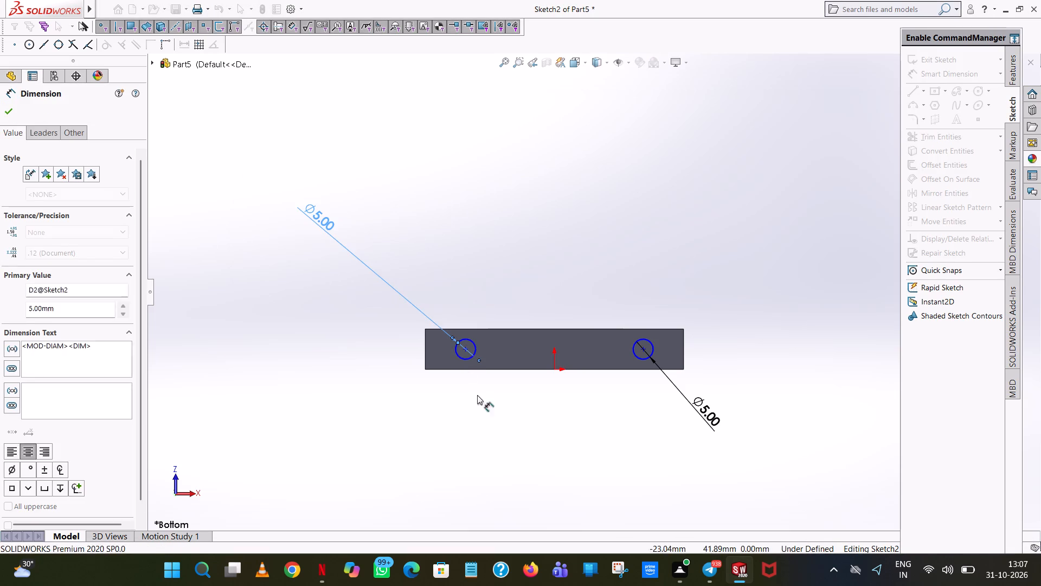
Dimension the left circle's centre vertically from the origin and horizontally from the plate's left edge.
{"action": "left_click", "coordinate": [464, 349]}
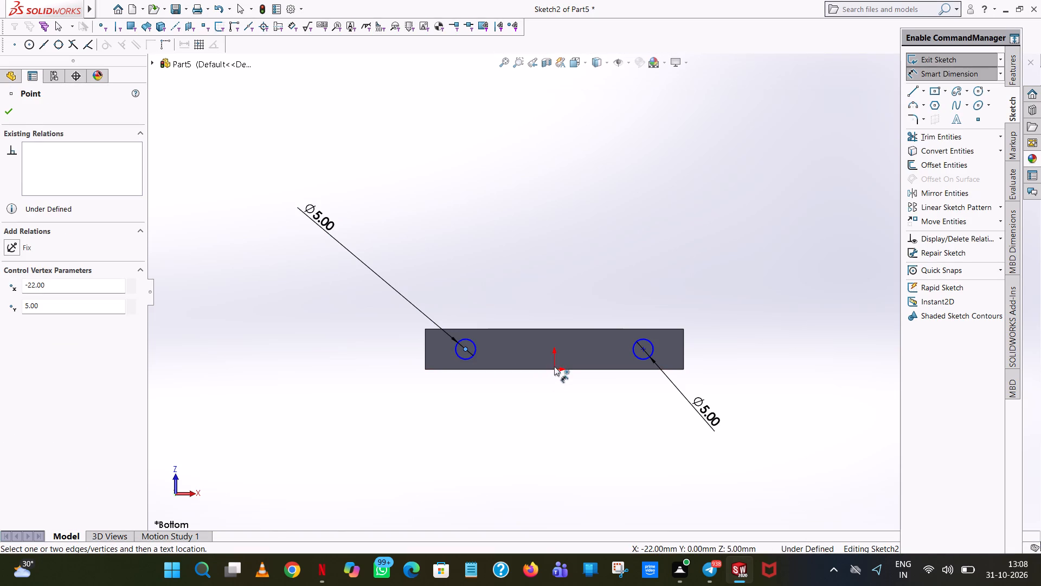
{"action": "left_click_drag", "start_coordinate": [556, 367], "coordinate": [551, 369]}
{"action": "left_click", "coordinate": [326, 356]}
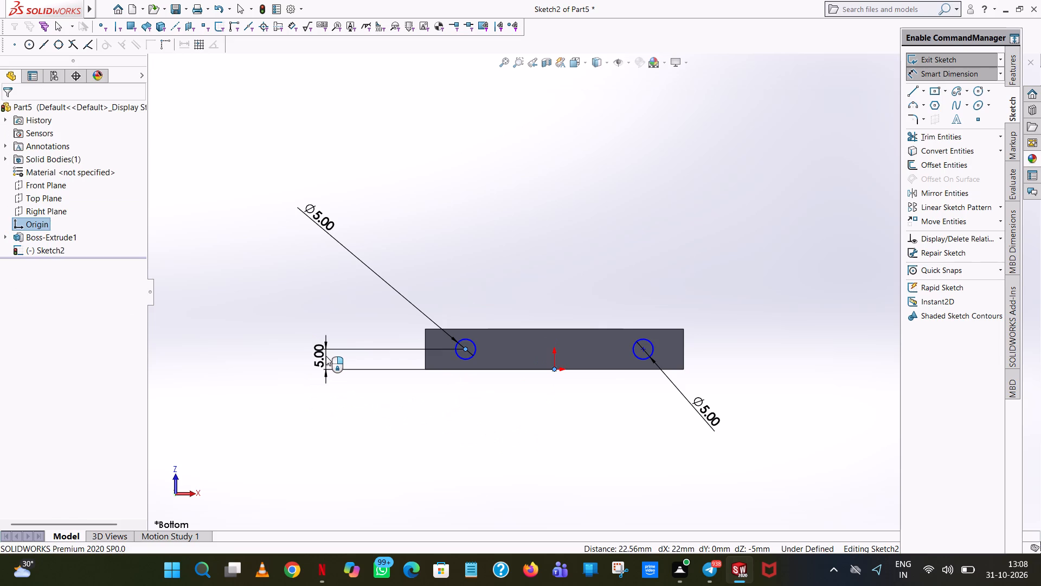
{"action": "left_click", "coordinate": [280, 341]}
{"action": "left_click", "coordinate": [291, 278]}
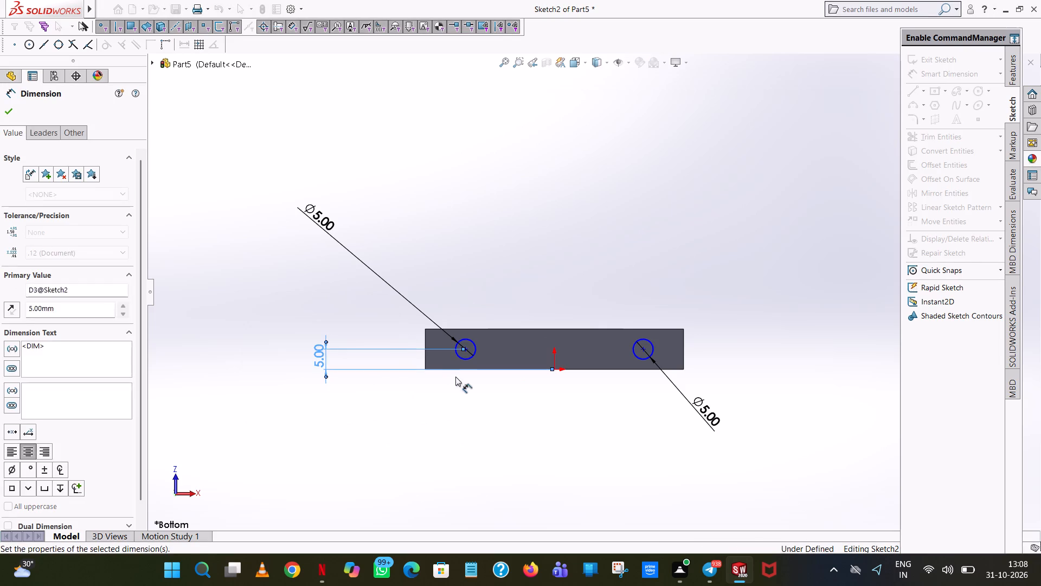
{"action": "left_click", "coordinate": [465, 348]}
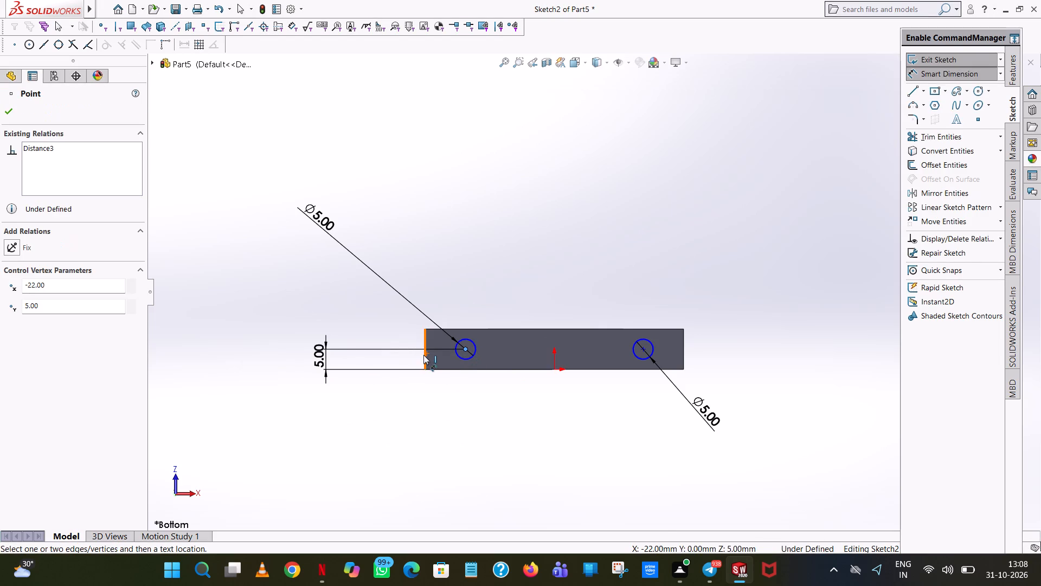
{"action": "left_click", "coordinate": [423, 355]}
{"action": "left_click", "coordinate": [427, 437]}
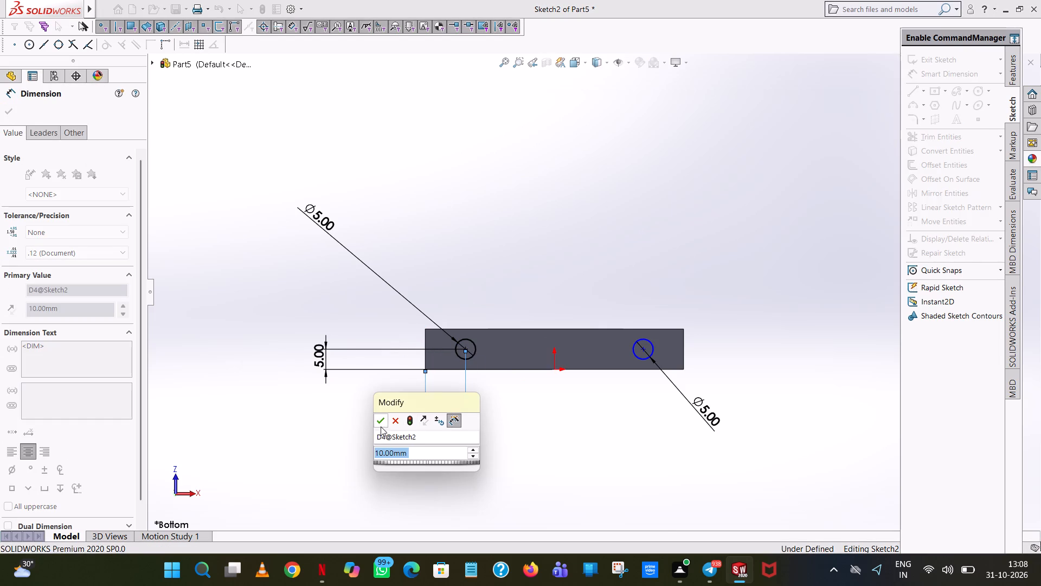
{"action": "left_click", "coordinate": [380, 422]}
{"action": "left_click", "coordinate": [543, 401]}
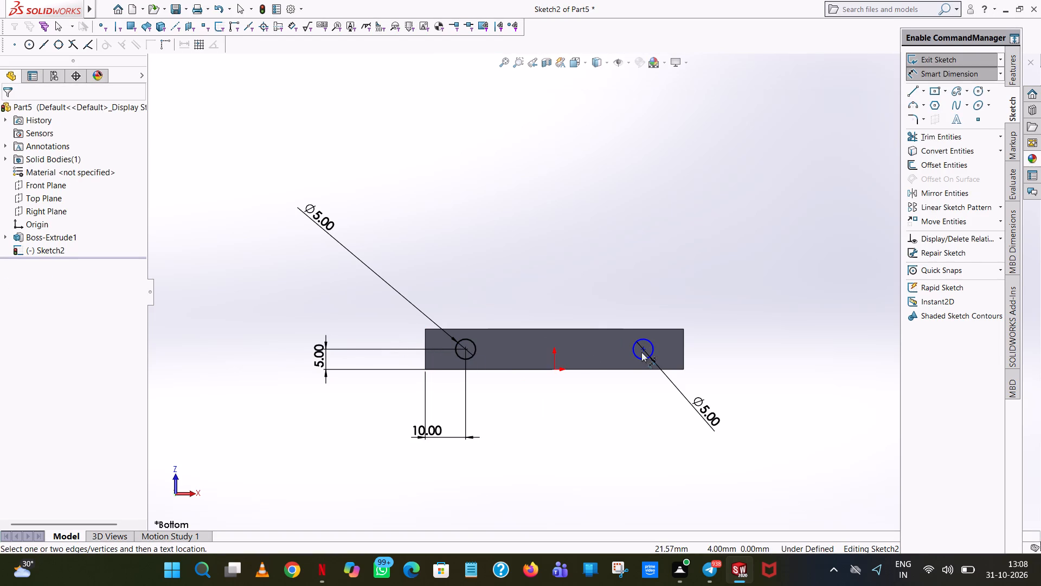
Dimension the right circle's centre horizontally from the plate's right edge and vertically from the origin.
{"action": "left_click", "coordinate": [641, 349]}
{"action": "left_click", "coordinate": [685, 356]}
{"action": "left_click", "coordinate": [690, 483]}
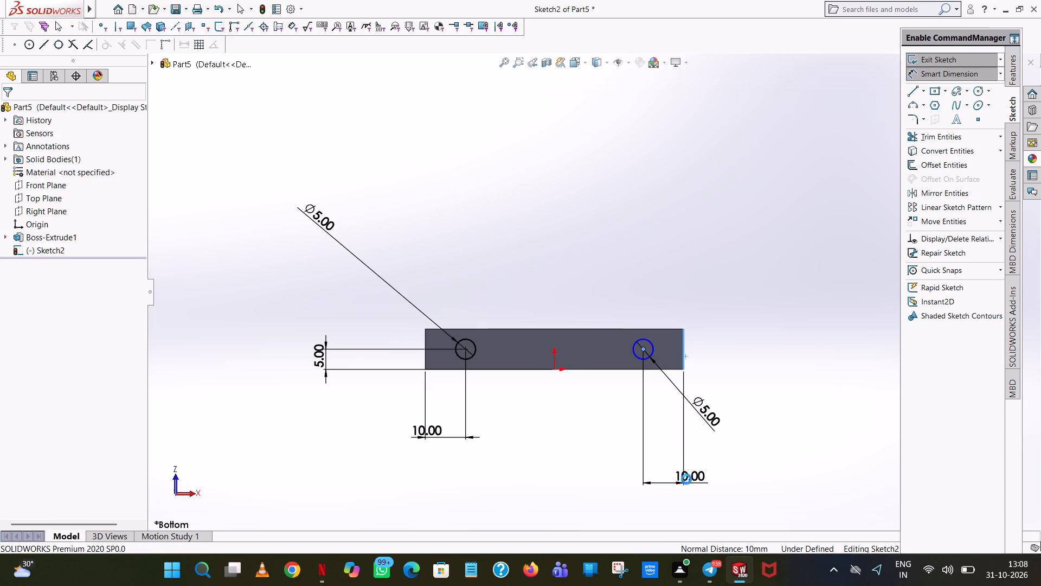
{"action": "left_click", "coordinate": [640, 468]}
{"action": "left_click", "coordinate": [575, 436]}
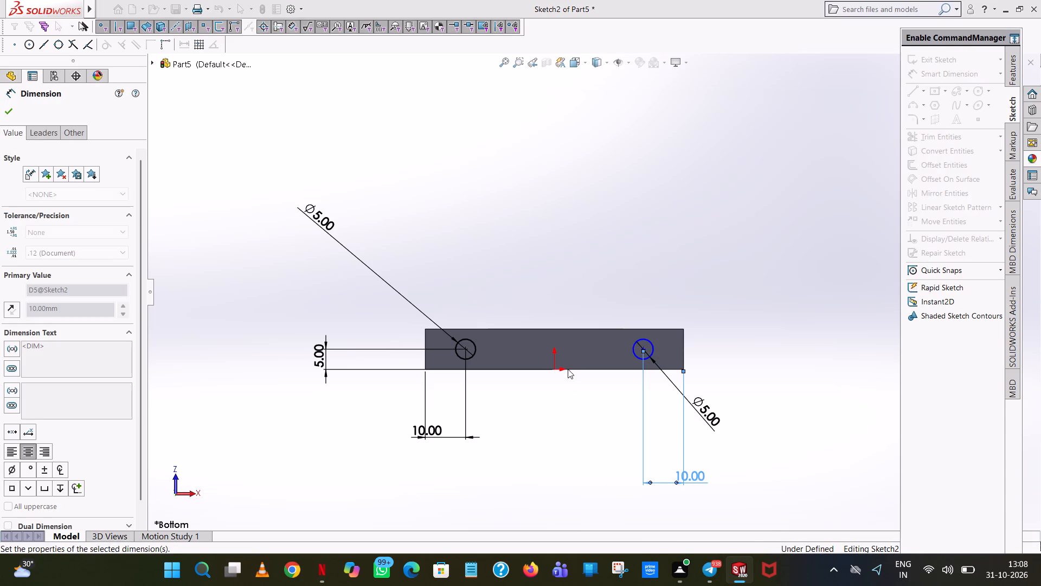
{"action": "left_click", "coordinate": [554, 372]}
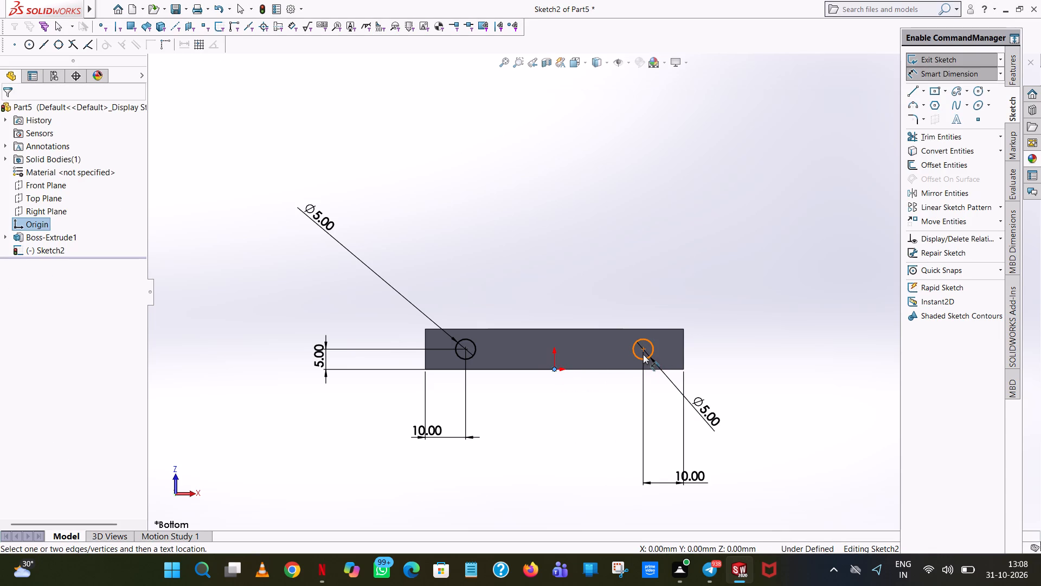
{"action": "left_click", "coordinate": [643, 352]}
{"action": "left_click", "coordinate": [741, 355]}
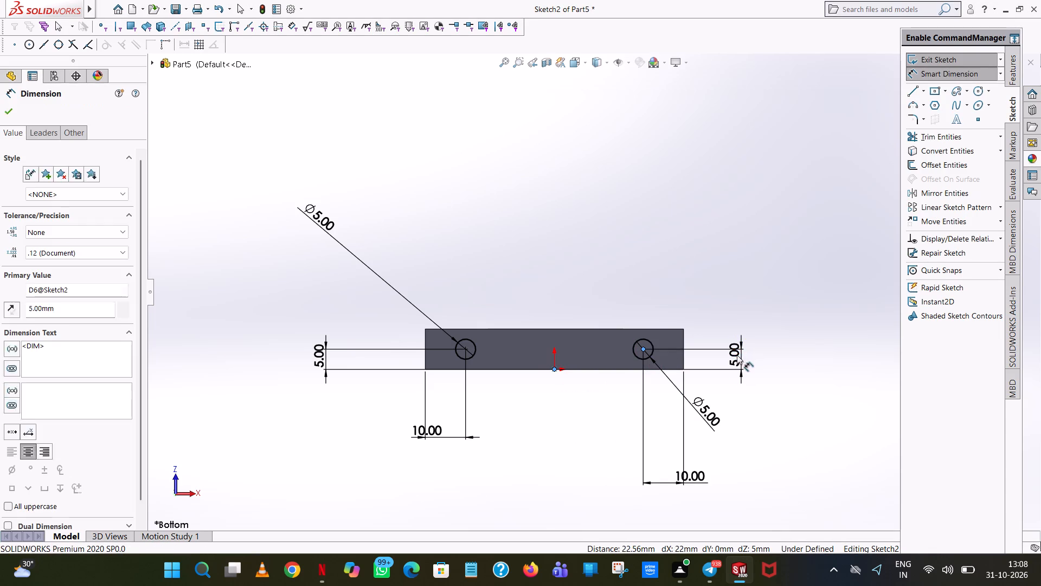
{"action": "left_click", "coordinate": [694, 336]}
{"action": "left_click", "coordinate": [694, 256]}
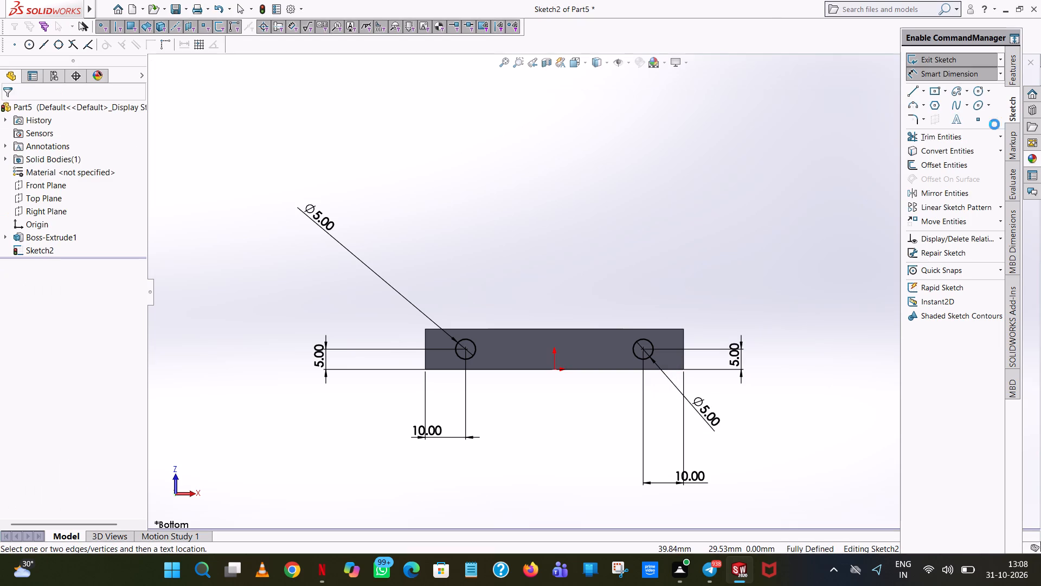
Cut-extrude both circles into the plate with a blind depth of 10 mm.
{"action": "left_click", "coordinate": [1016, 64]}
{"action": "left_click", "coordinate": [935, 135]}
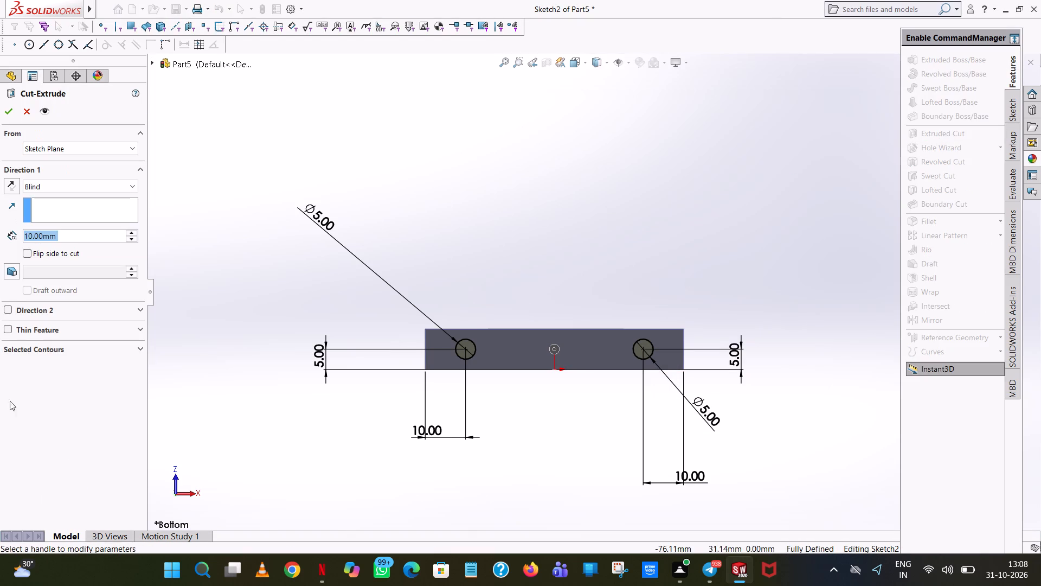
{"action": "middle_click_drag", "start_coordinate": [787, 247], "coordinate": [792, 502]}
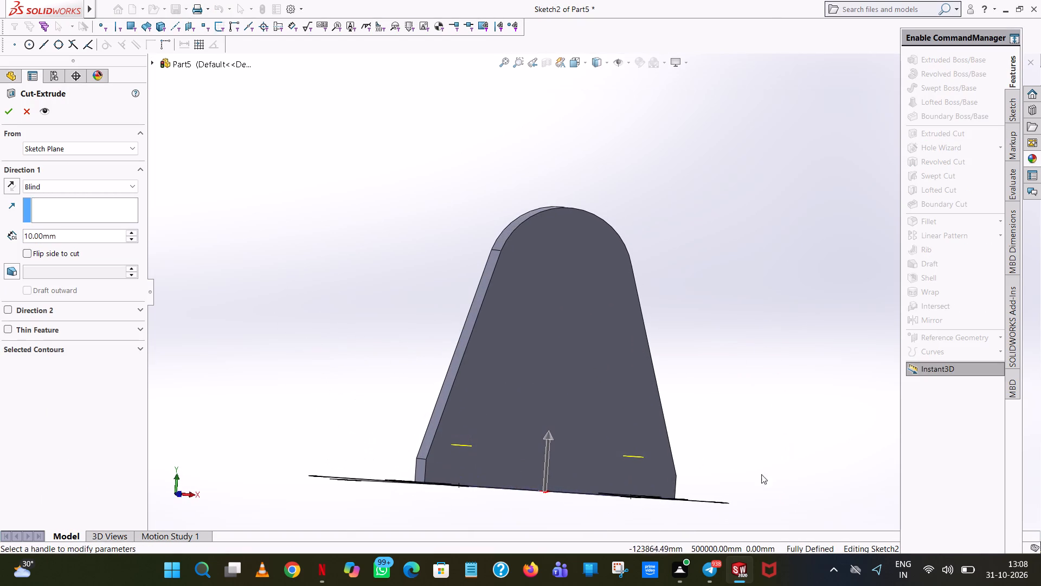
{"action": "left_click", "coordinate": [5, 114]}
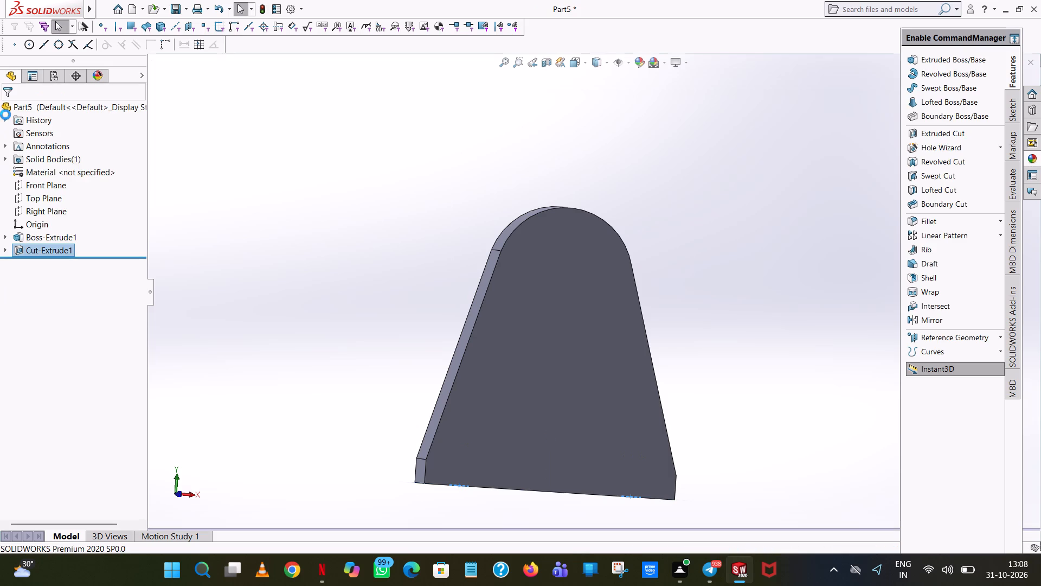
{"action": "left_click", "coordinate": [771, 374]}
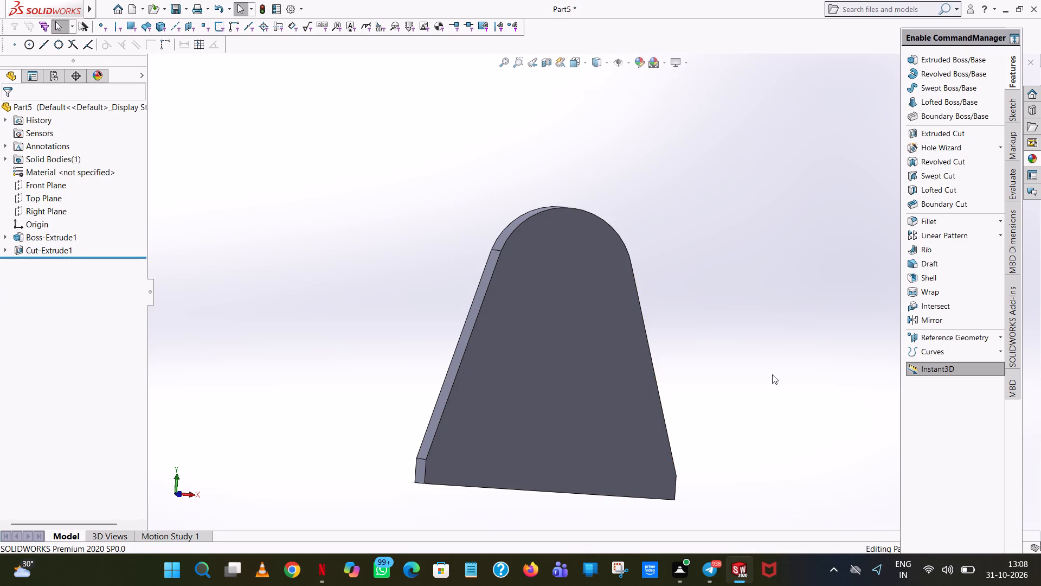
Start an Extruded Cut sketch on the plate's bottom face, viewed normal to the sketch plane.
{"action": "middle_click_drag", "start_coordinate": [693, 418], "coordinate": [691, 188]}
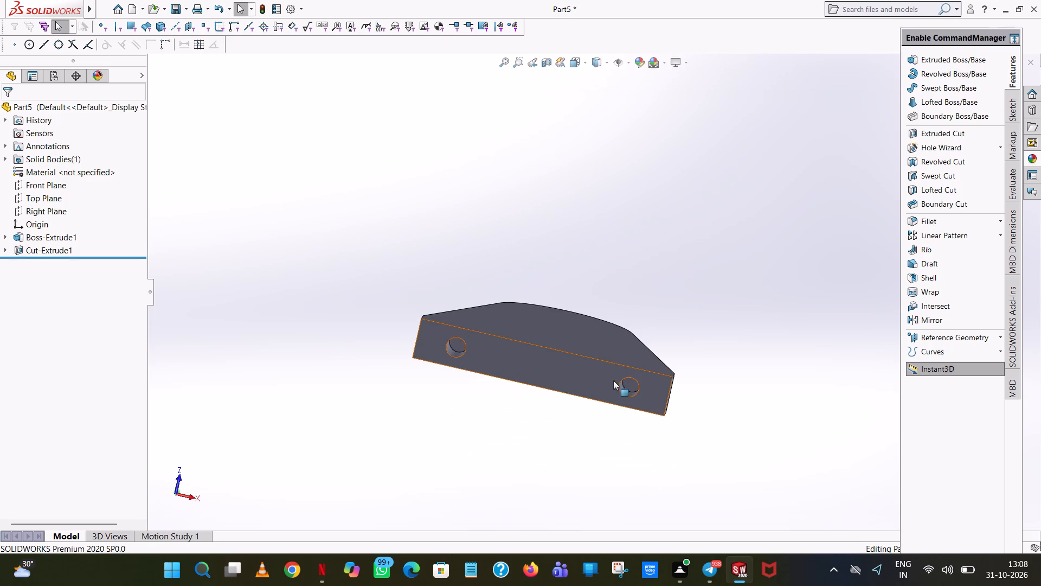
{"action": "middle_click_drag", "start_coordinate": [620, 393], "coordinate": [624, 375]}
{"action": "scroll", "coordinate": [657, 386], "scroll_direction": "down", "scroll_amount": 1}
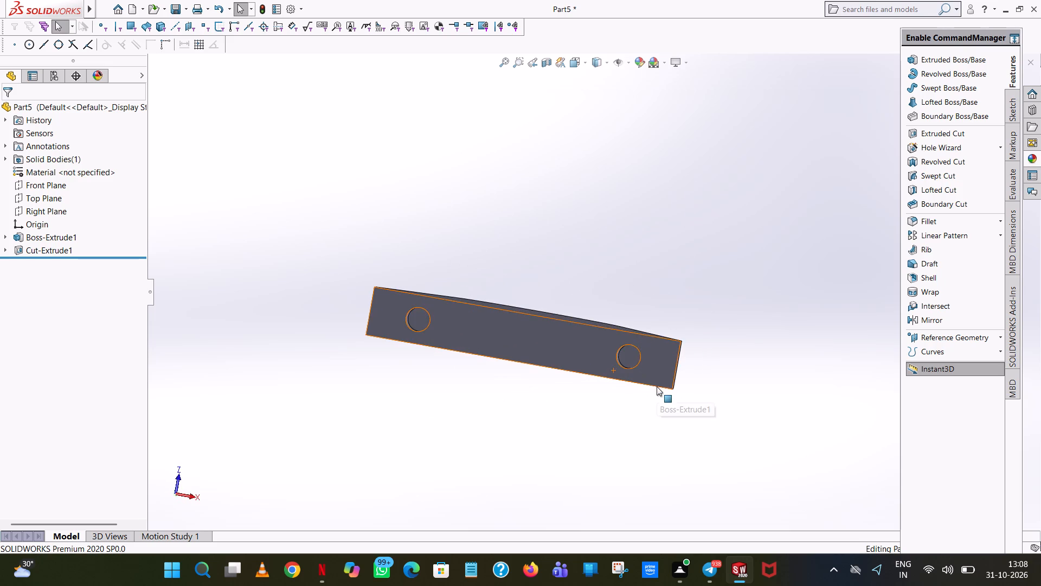
{"action": "scroll", "coordinate": [657, 386], "scroll_direction": "down", "scroll_amount": 1}
{"action": "left_click", "coordinate": [936, 131]}
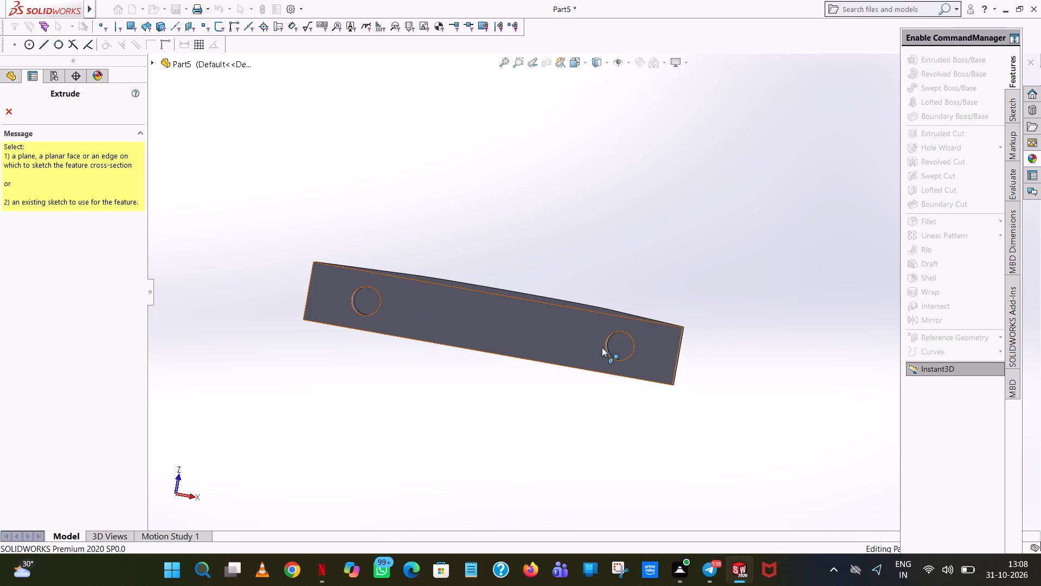
{"action": "left_click", "coordinate": [491, 311]}
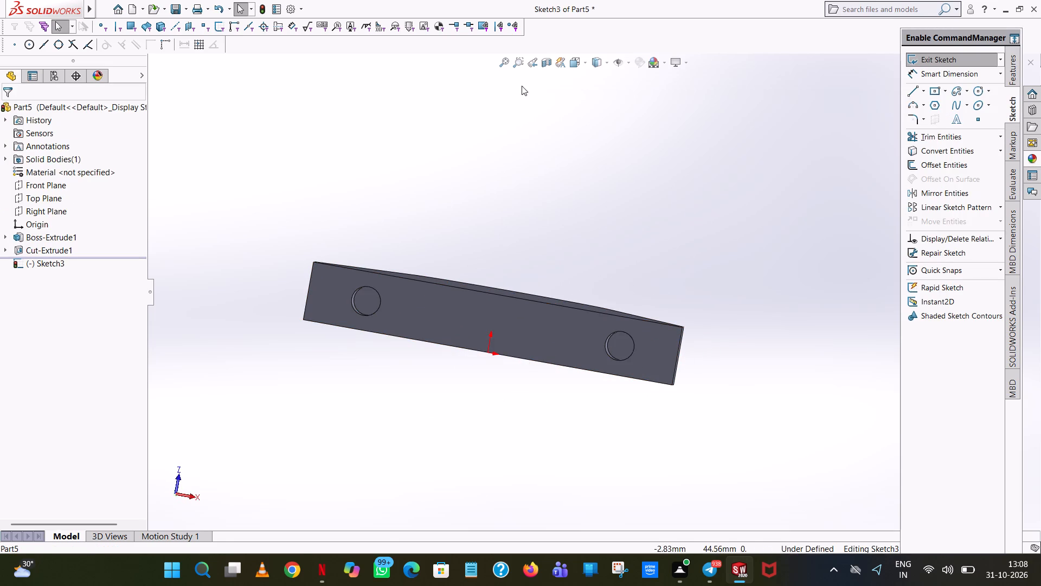
{"action": "left_click", "coordinate": [582, 62]}
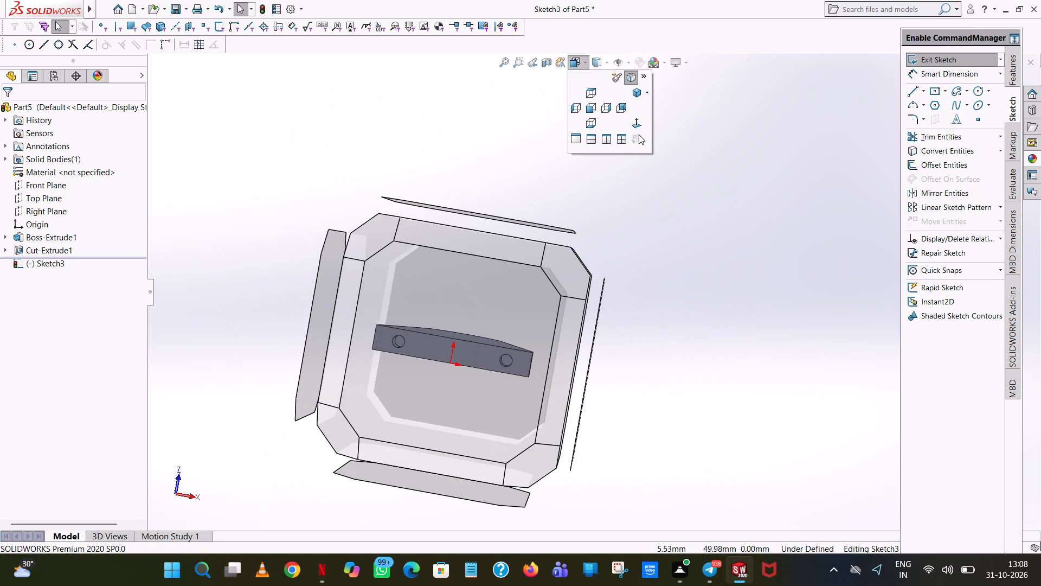
{"action": "left_click", "coordinate": [639, 120]}
Draw a circle concentric with the right hole, entering its radius as 4.20/2 mm.
{"action": "left_click", "coordinate": [980, 87]}
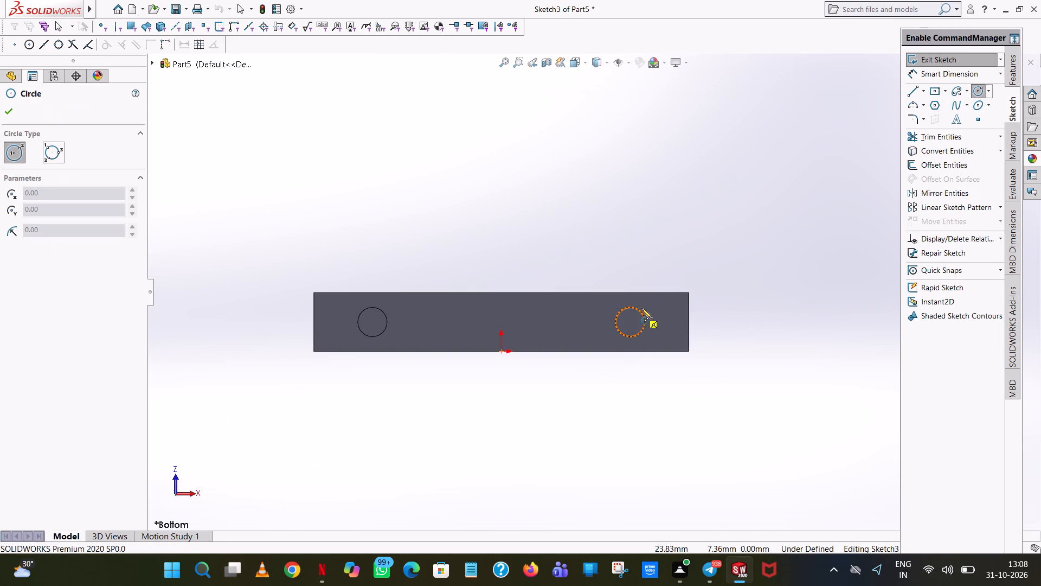
{"action": "scroll", "coordinate": [641, 308], "scroll_direction": "down", "scroll_amount": 6}
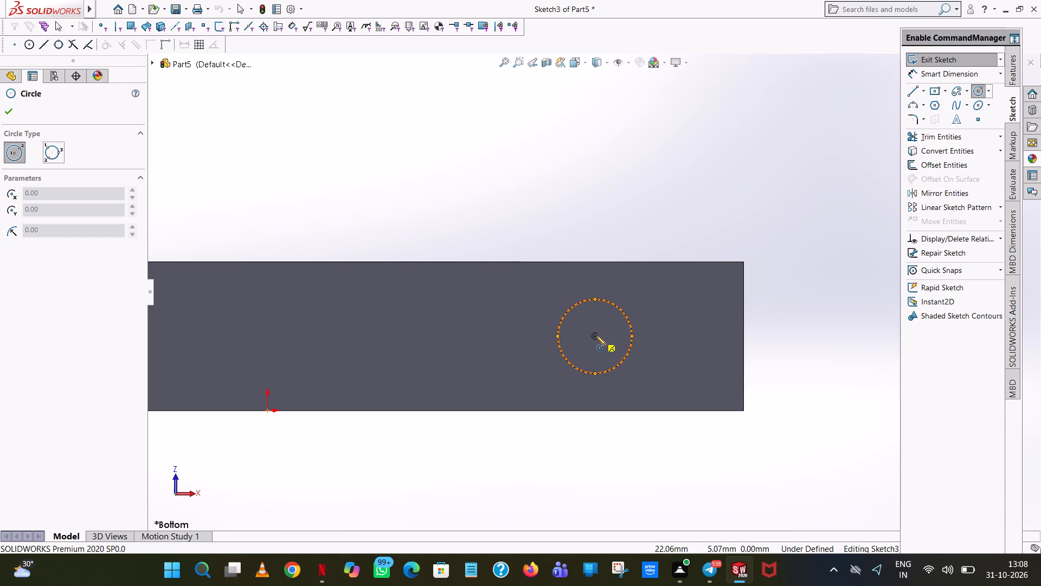
{"action": "left_click", "coordinate": [596, 336]}
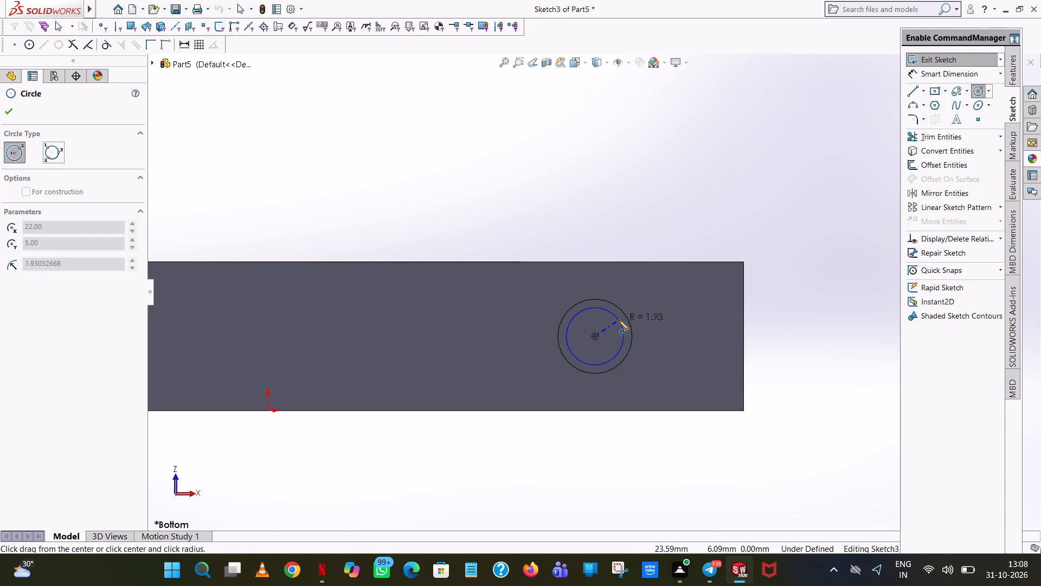
{"action": "left_click", "coordinate": [619, 320]}
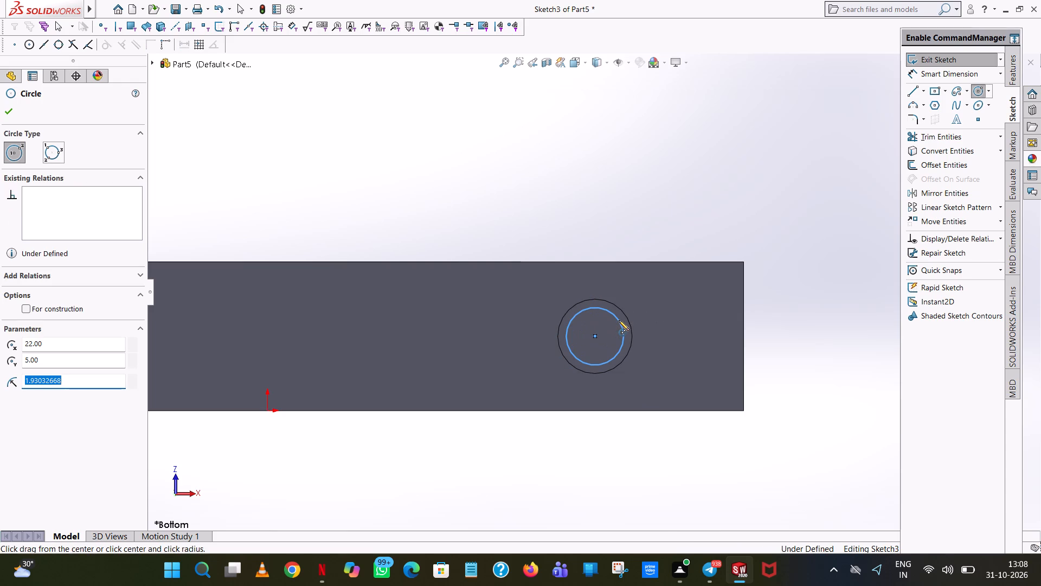
{"action": "type", "text": "4.20/2"}
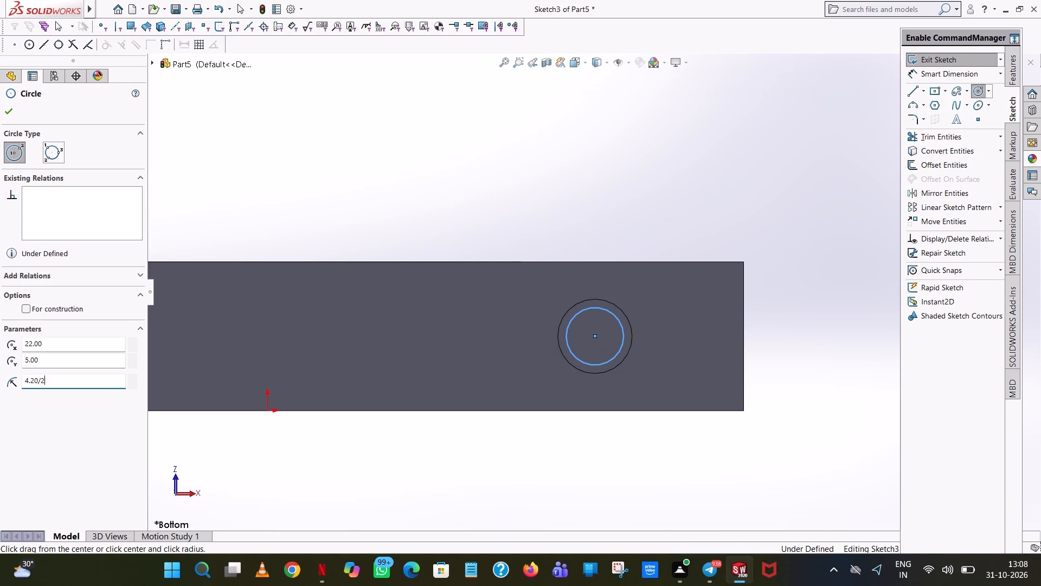
{"action": "key", "text": "Return"}
{"action": "right_click", "coordinate": [619, 320]}
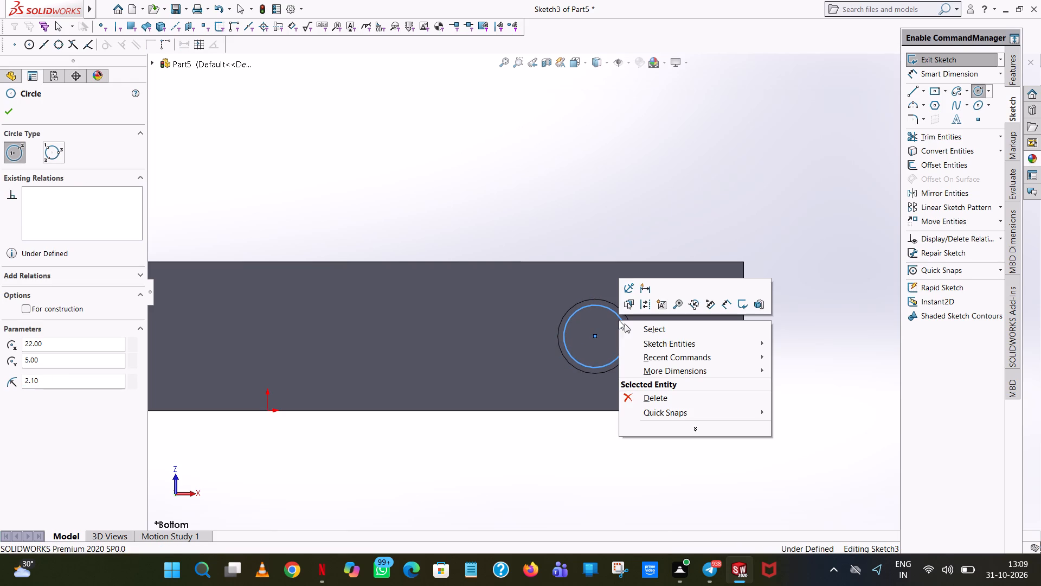
{"action": "left_click", "coordinate": [660, 332]}
{"action": "left_click", "coordinate": [580, 203]}
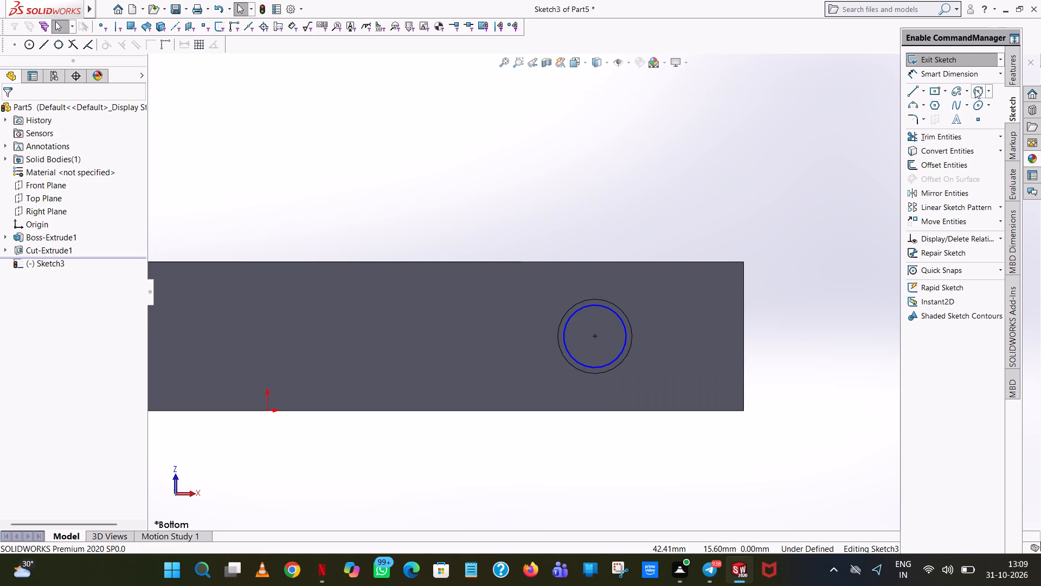
Draw a circle of radius 2.10 mm concentric with the left hole.
{"action": "left_click", "coordinate": [982, 91]}
{"action": "scroll", "coordinate": [369, 333], "scroll_direction": "up", "scroll_amount": 5}
{"action": "scroll", "coordinate": [321, 322], "scroll_direction": "down", "scroll_amount": 6}
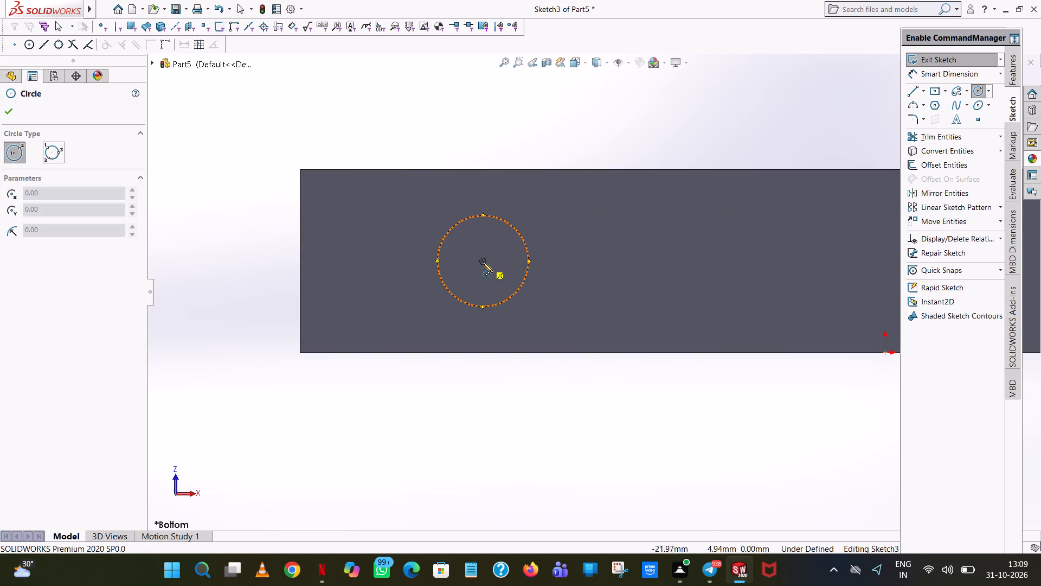
{"action": "left_click", "coordinate": [483, 262]}
{"action": "left_click", "coordinate": [511, 235]}
{"action": "type", "text": "2.10"}
{"action": "key", "text": "Return"}
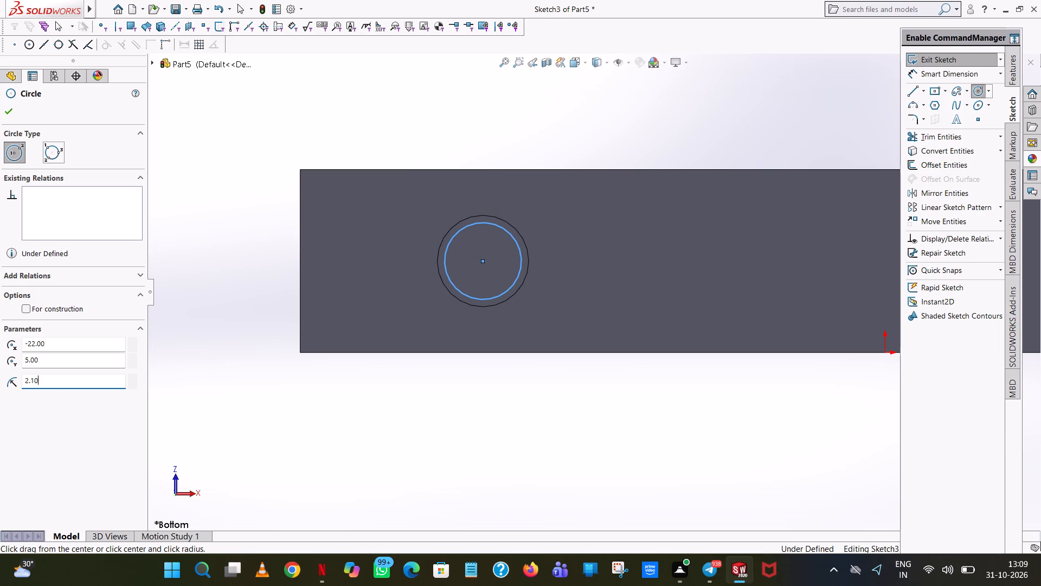
{"action": "right_click", "coordinate": [511, 235]}
{"action": "left_click", "coordinate": [537, 235]}
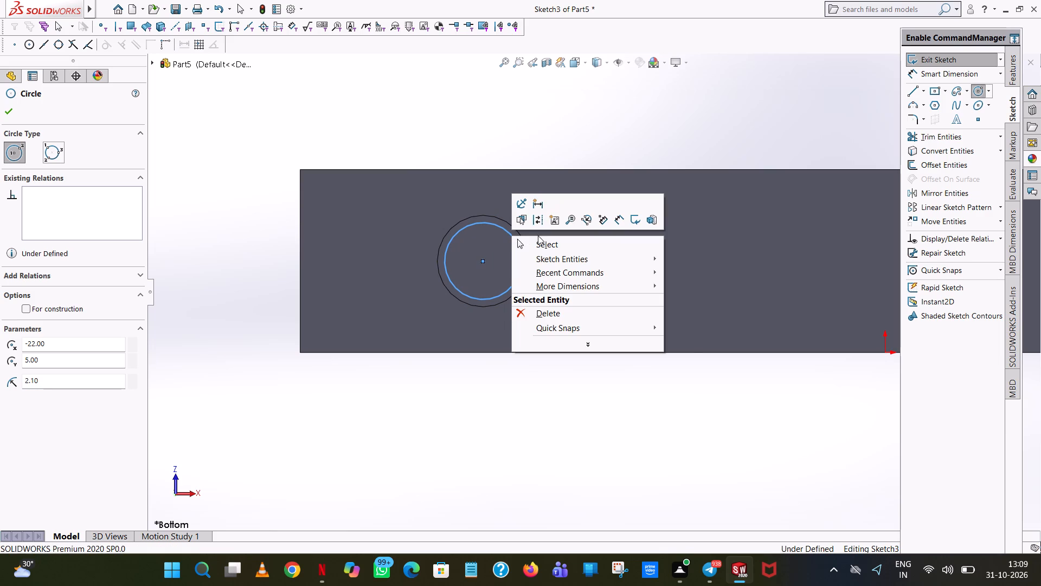
{"action": "right_click", "coordinate": [541, 242]}
{"action": "left_click", "coordinate": [557, 249]}
Dimension the right inner circle's diameter with Smart Dimension, placing the label above the plate.
{"action": "scroll", "coordinate": [568, 253], "scroll_direction": "up", "scroll_amount": 2}
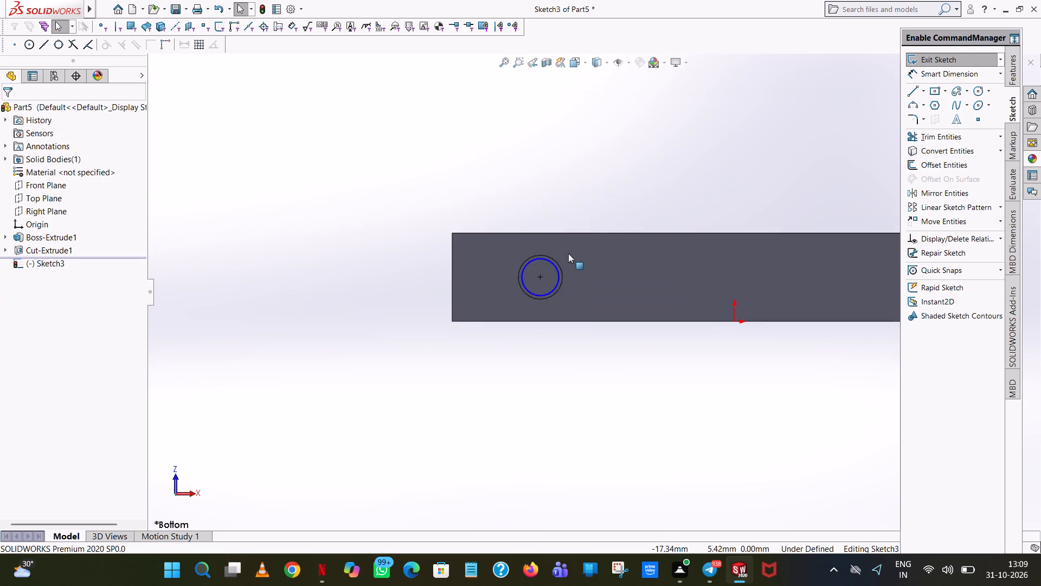
{"action": "scroll", "coordinate": [568, 253], "scroll_direction": "up", "scroll_amount": 4}
{"action": "scroll", "coordinate": [825, 230], "scroll_direction": "down", "scroll_amount": 3}
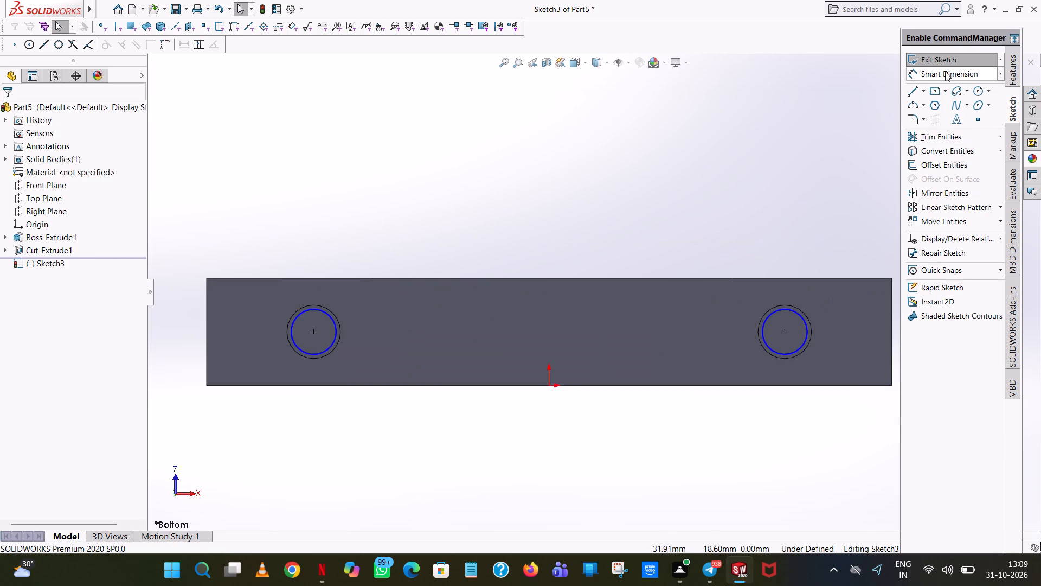
{"action": "left_click", "coordinate": [945, 72]}
{"action": "left_click", "coordinate": [794, 311]}
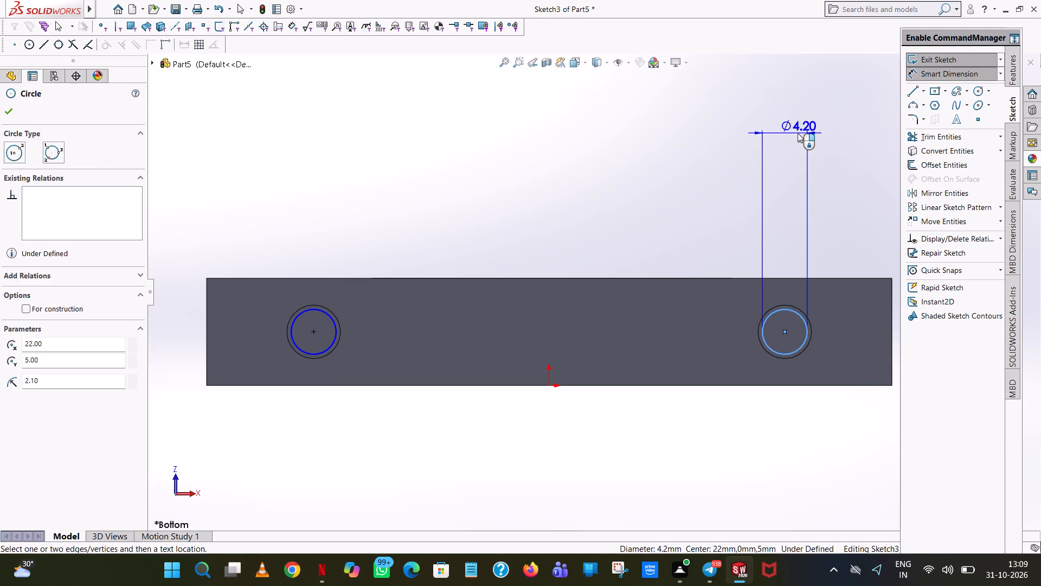
{"action": "left_click", "coordinate": [798, 133]}
{"action": "left_click", "coordinate": [750, 116]}
{"action": "left_click", "coordinate": [552, 129]}
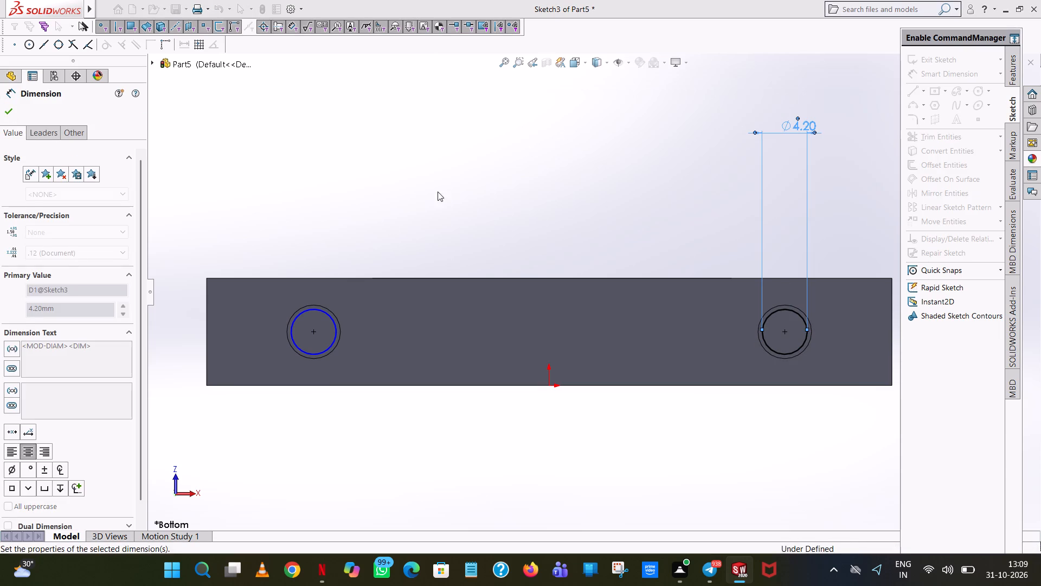
Dimension the left inner circle's diameter, placing the label above the plate.
{"action": "left_click", "coordinate": [314, 311]}
{"action": "left_click", "coordinate": [347, 144]}
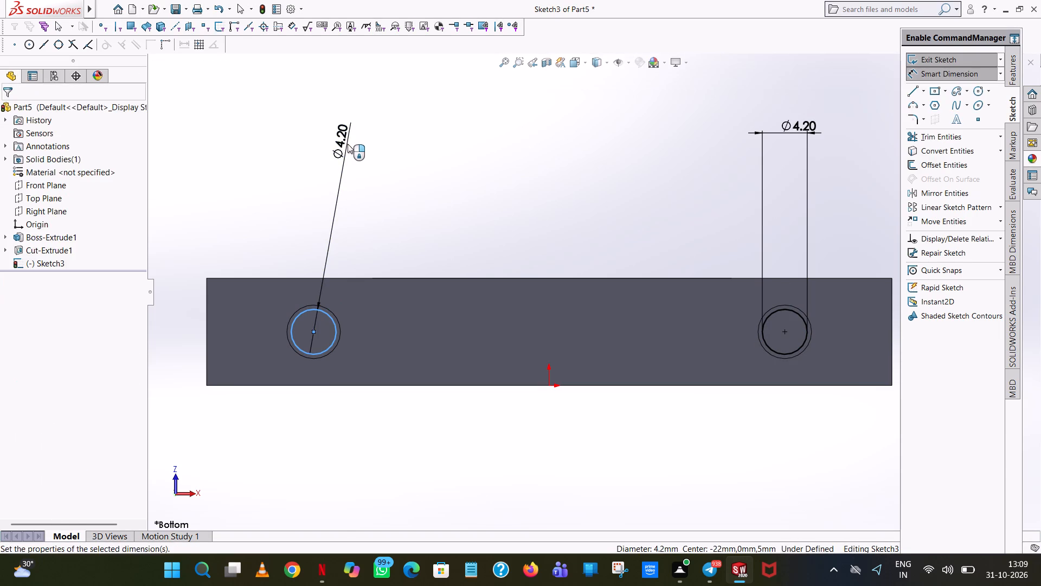
{"action": "left_click", "coordinate": [299, 124]}
{"action": "left_click", "coordinate": [542, 192]}
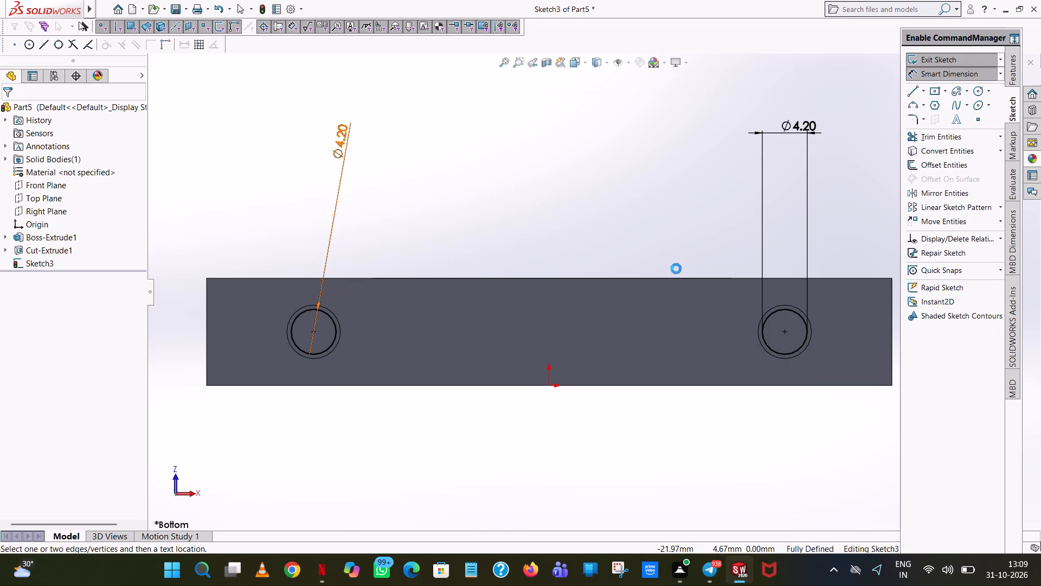
Cut-extrude the two concentric circles as a blind cut 12.40 mm deep into the plate.
{"action": "left_click", "coordinate": [1016, 72]}
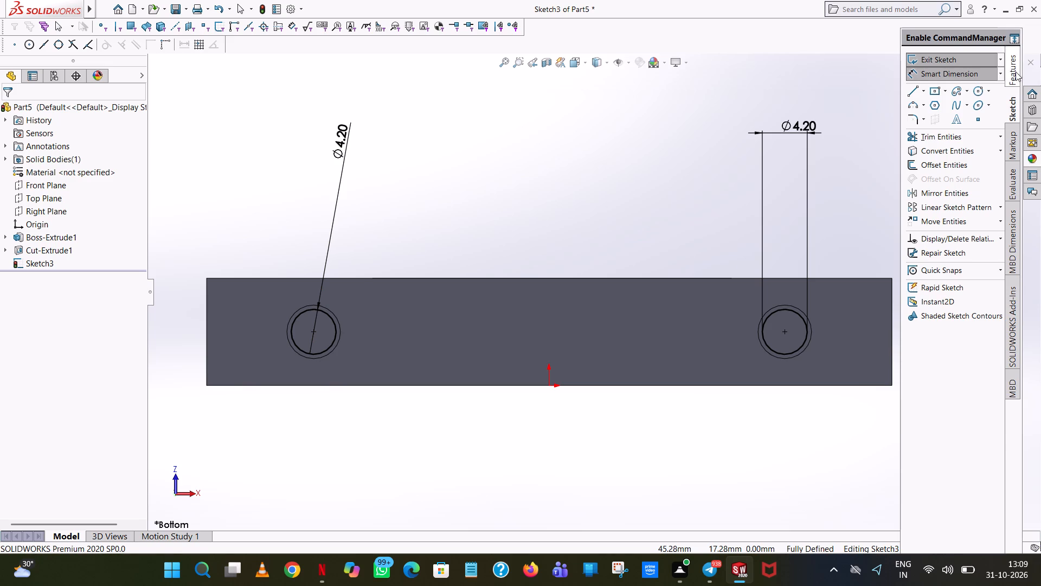
{"action": "left_click", "coordinate": [922, 137]}
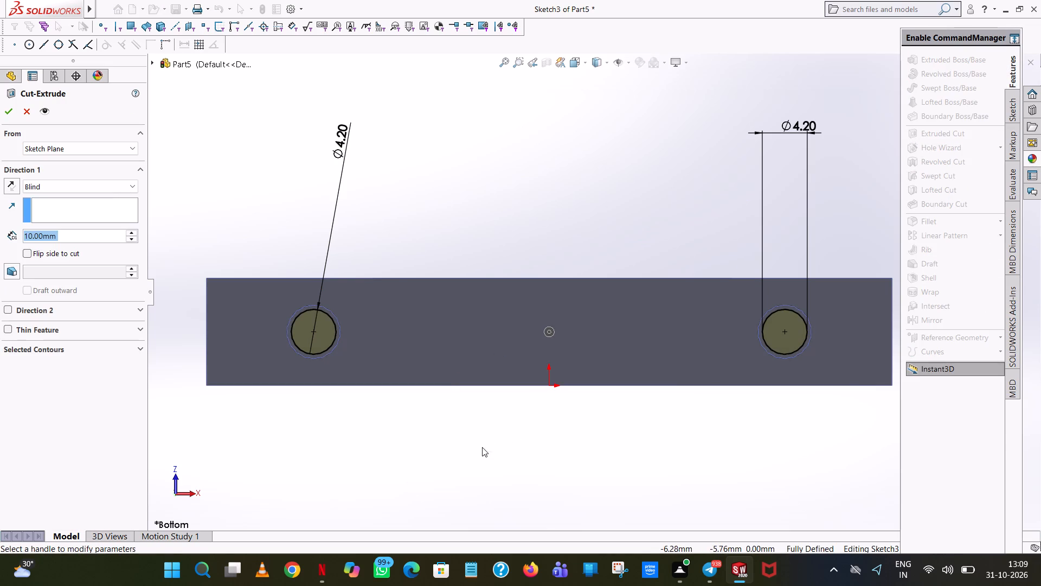
{"action": "type", "text": "12.40"}
{"action": "key", "text": "Return"}
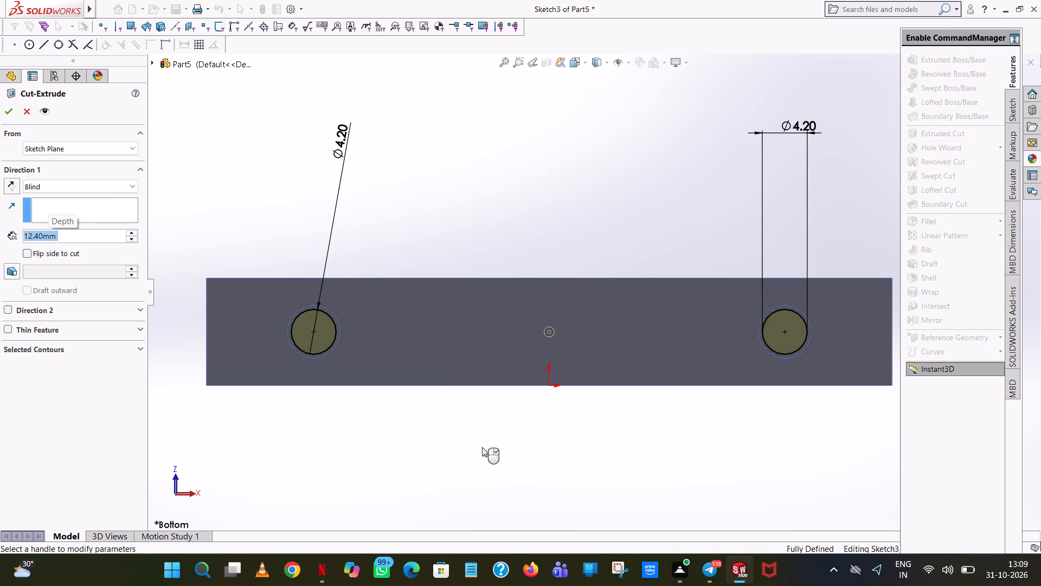
{"action": "middle_click_drag", "start_coordinate": [481, 447], "coordinate": [481, 246]}
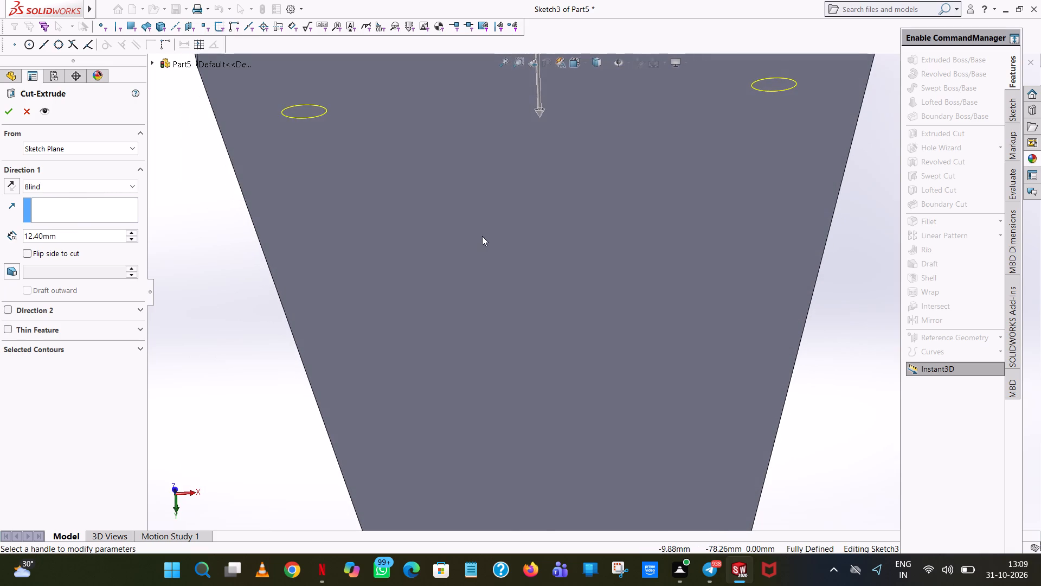
{"action": "scroll", "coordinate": [482, 236], "scroll_direction": "up", "scroll_amount": 4}
{"action": "scroll", "coordinate": [534, 194], "scroll_direction": "up", "scroll_amount": 1}
{"action": "middle_click_drag", "start_coordinate": [534, 194], "coordinate": [525, 126]}
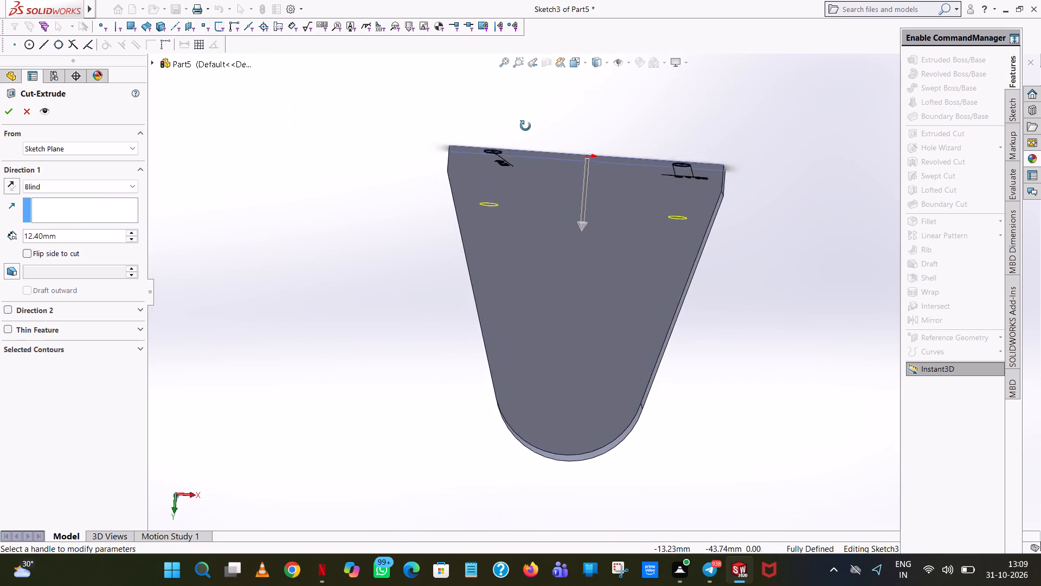
{"action": "middle_click_drag", "start_coordinate": [525, 126], "coordinate": [522, 140]}
{"action": "scroll", "coordinate": [525, 142], "scroll_direction": "up", "scroll_amount": 1}
{"action": "left_click", "coordinate": [4, 109]}
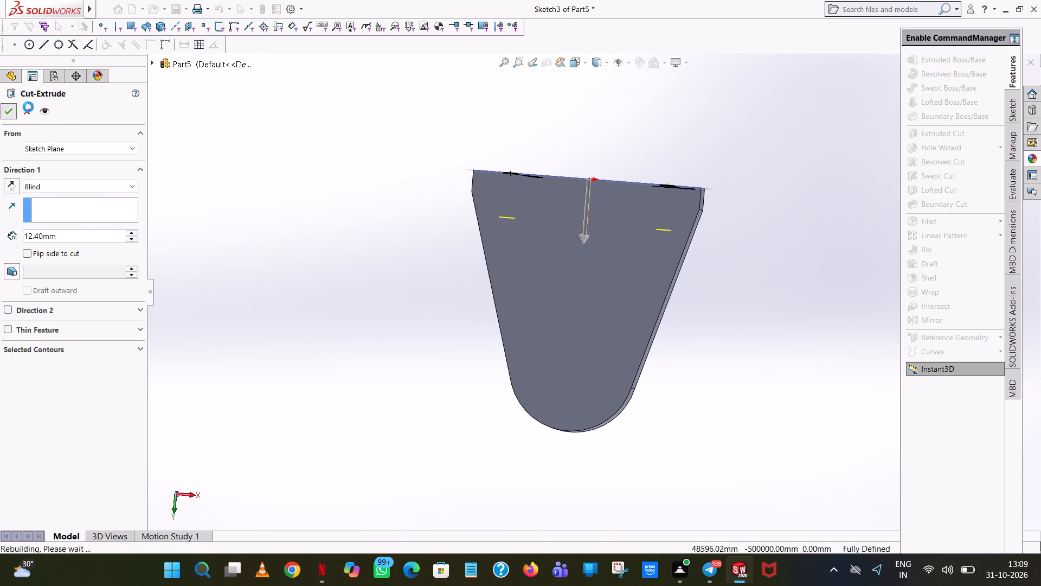
Start another Extruded Cut sketch on the plate's bottom face, viewed normal to the sketch plane.
{"action": "left_click", "coordinate": [587, 145]}
{"action": "middle_click_drag", "start_coordinate": [586, 147], "coordinate": [586, 293]}
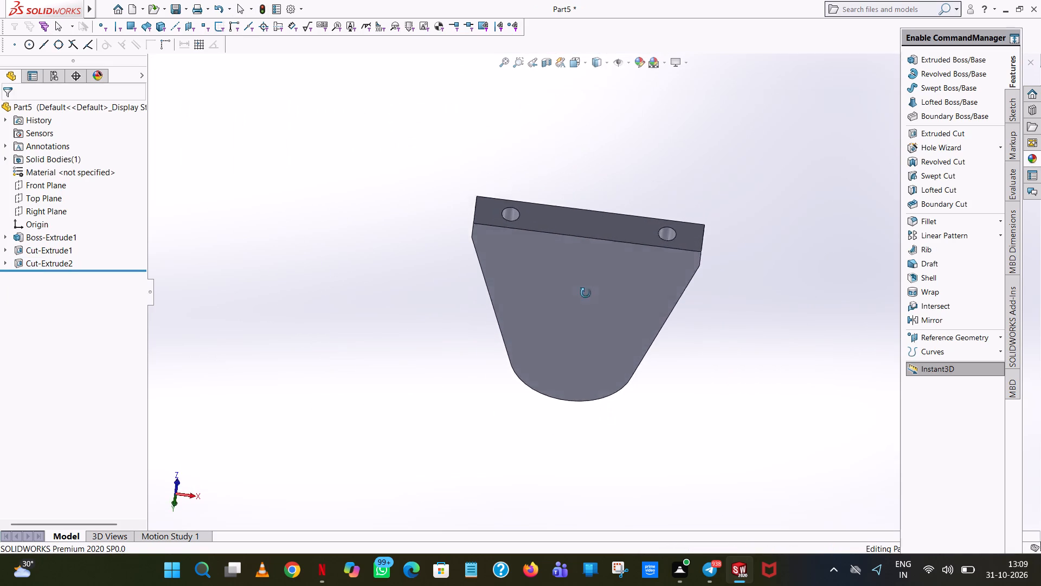
{"action": "middle_click_drag", "start_coordinate": [586, 293], "coordinate": [586, 396]}
{"action": "scroll", "coordinate": [663, 321], "scroll_direction": "down", "scroll_amount": 9}
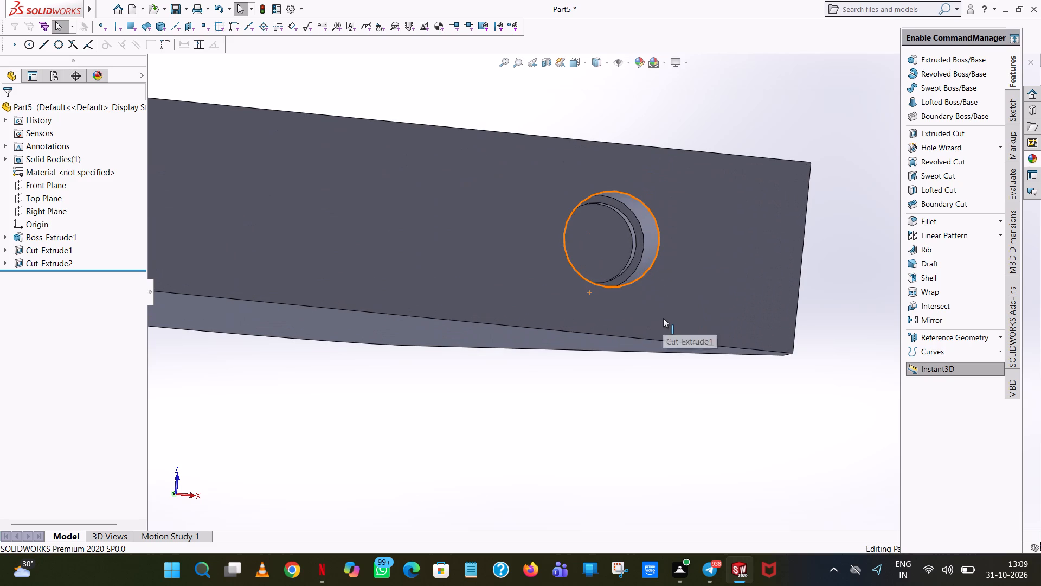
{"action": "middle_click_drag", "start_coordinate": [663, 317], "coordinate": [664, 282]}
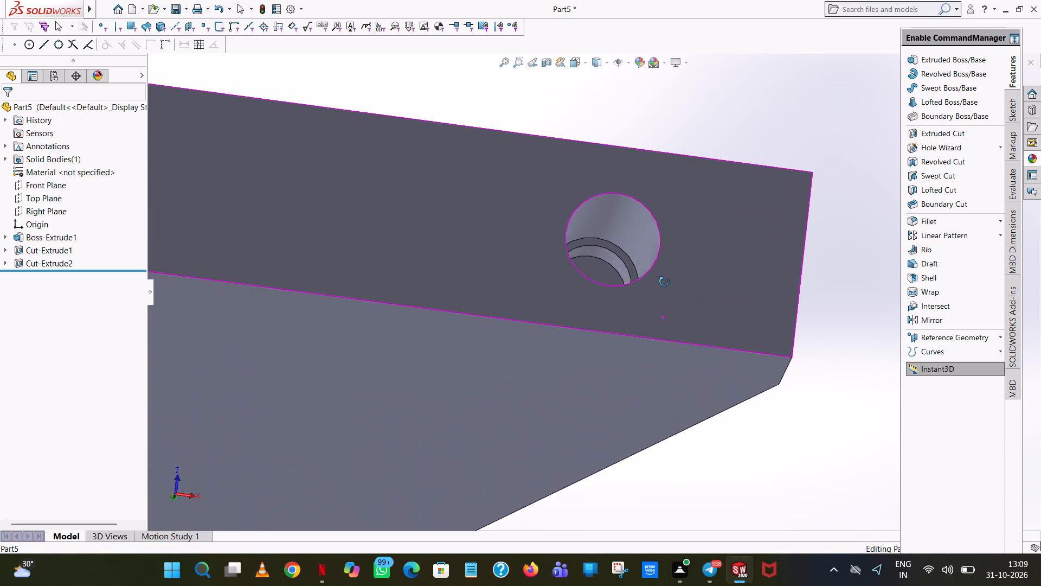
{"action": "middle_click_drag", "start_coordinate": [664, 282], "coordinate": [653, 232]}
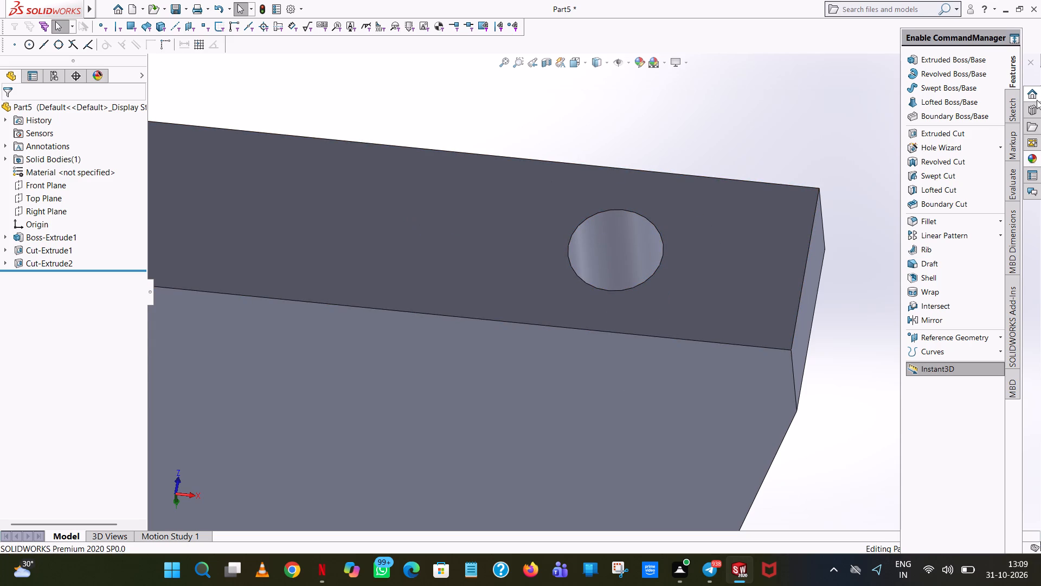
{"action": "left_click", "coordinate": [965, 131]}
{"action": "left_click", "coordinate": [486, 240]}
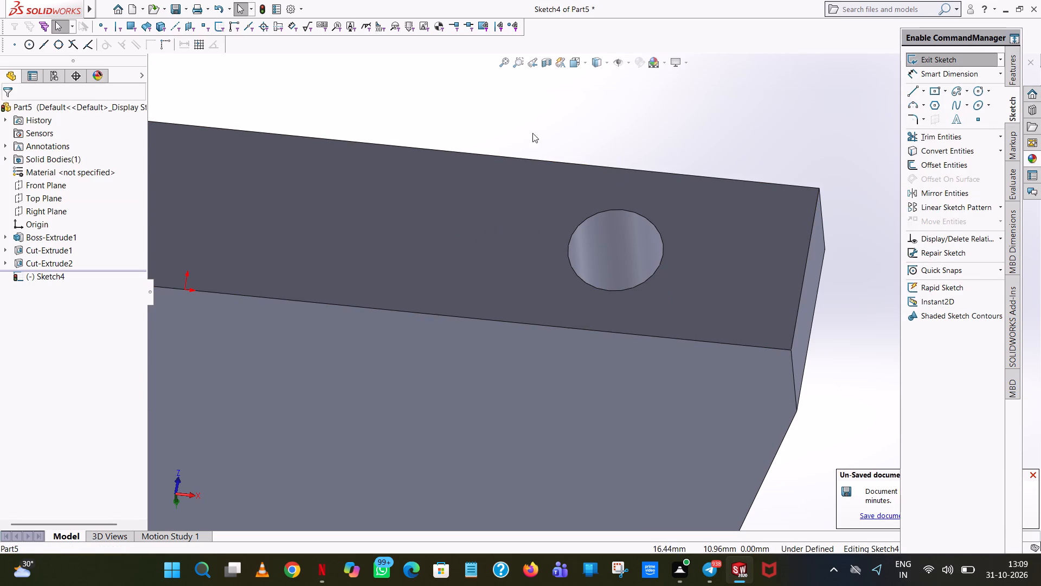
{"action": "left_click", "coordinate": [588, 67]}
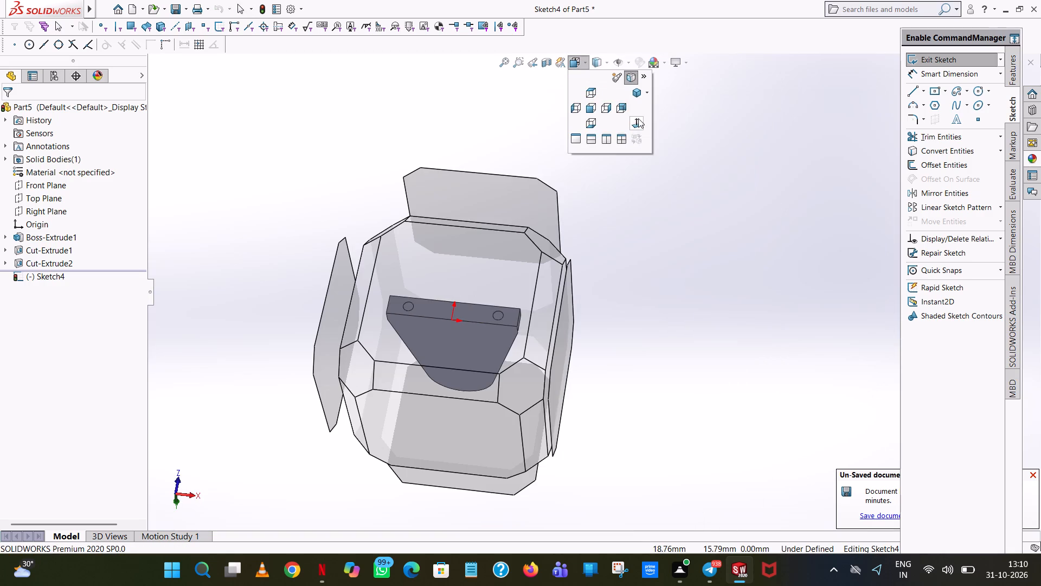
{"action": "left_click", "coordinate": [638, 118]}
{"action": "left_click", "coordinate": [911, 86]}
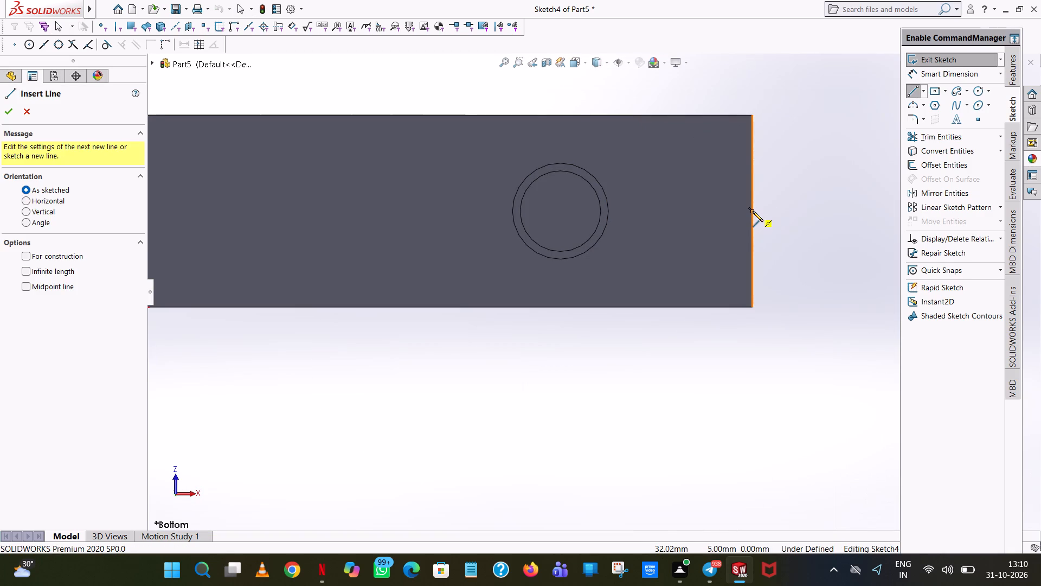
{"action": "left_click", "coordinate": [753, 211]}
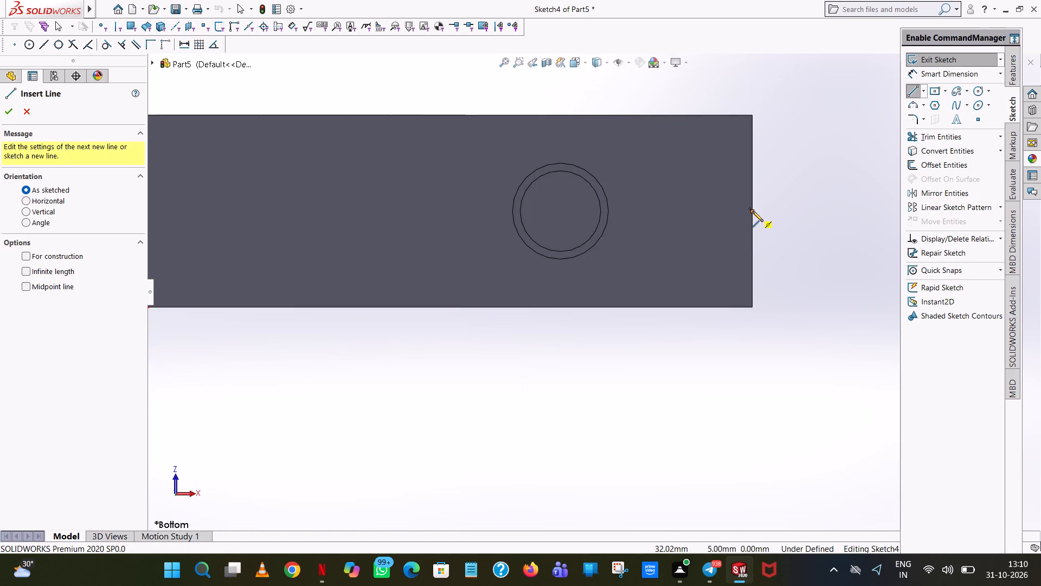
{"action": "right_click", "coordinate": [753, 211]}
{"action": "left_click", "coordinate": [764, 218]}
Draw a horizontal 24 mm line inward from the midpoint of the bottom face's left edge.
{"action": "left_click", "coordinate": [918, 87]}
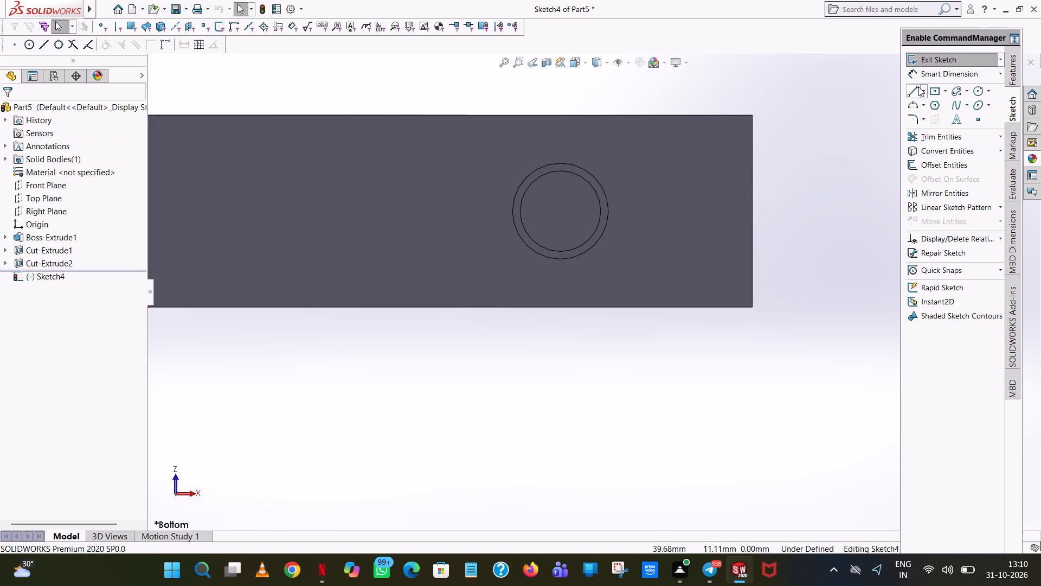
{"action": "scroll", "coordinate": [385, 227], "scroll_direction": "up", "scroll_amount": 7}
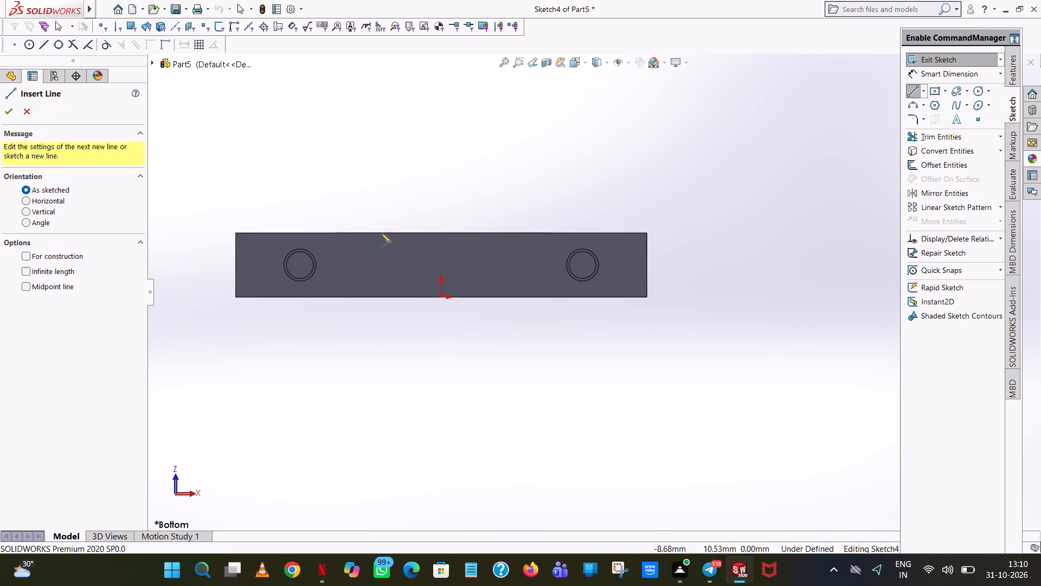
{"action": "left_click", "coordinate": [236, 266]}
{"action": "left_click", "coordinate": [411, 266]}
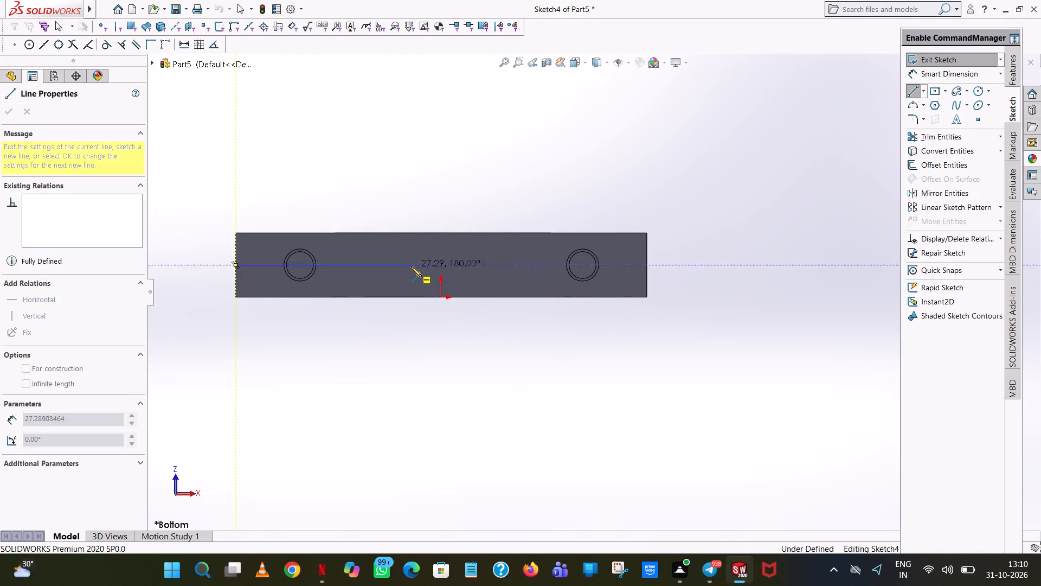
{"action": "type", "text": "24"}
{"action": "key", "text": "Return"}
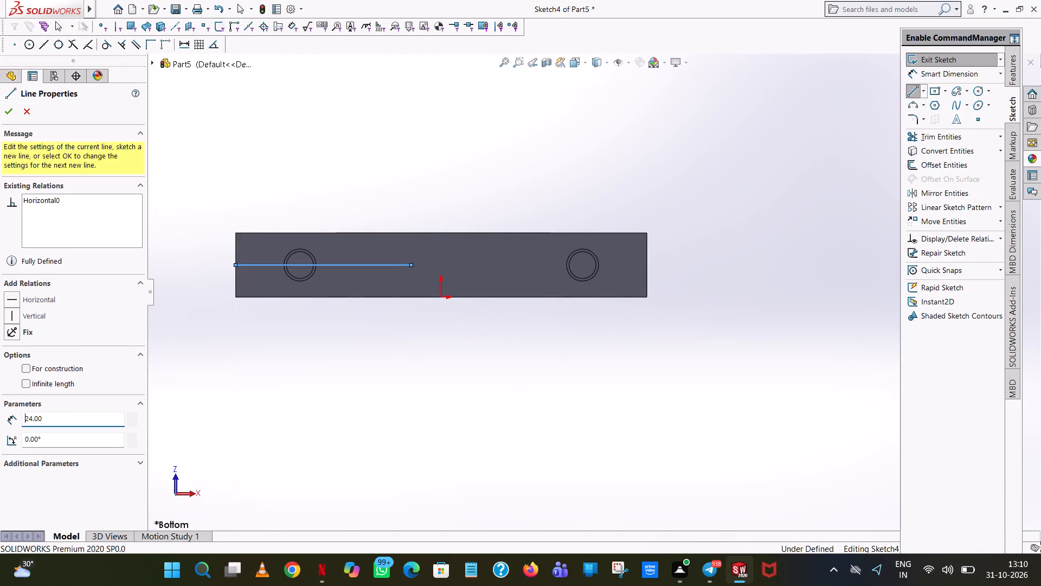
{"action": "right_click", "coordinate": [398, 270]}
{"action": "left_click", "coordinate": [436, 283]}
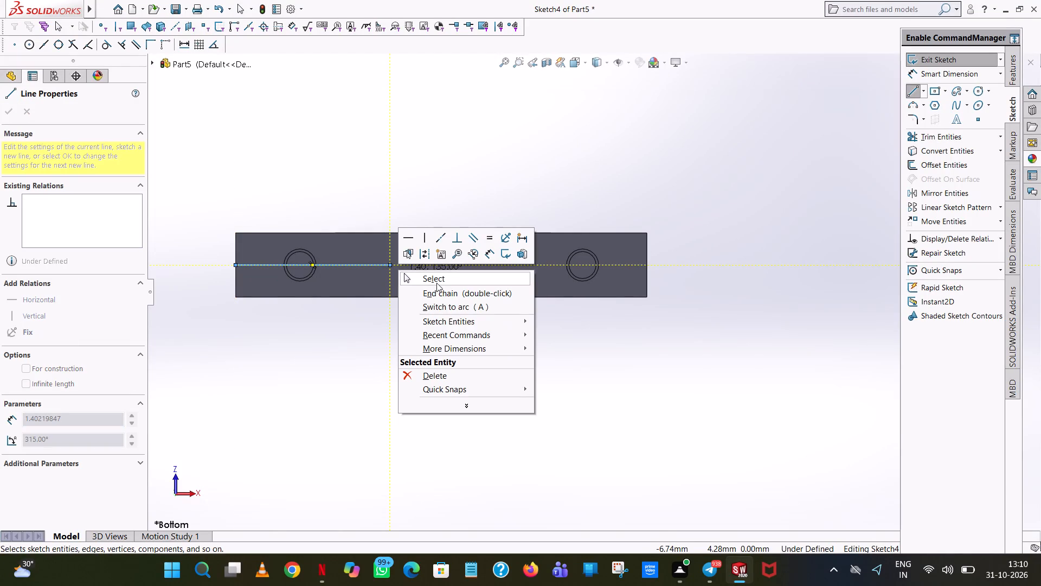
Draw a circle of radius 1 mm centred on the inner end of the left 24 mm line.
{"action": "scroll", "coordinate": [401, 225], "scroll_direction": "down", "scroll_amount": 4}
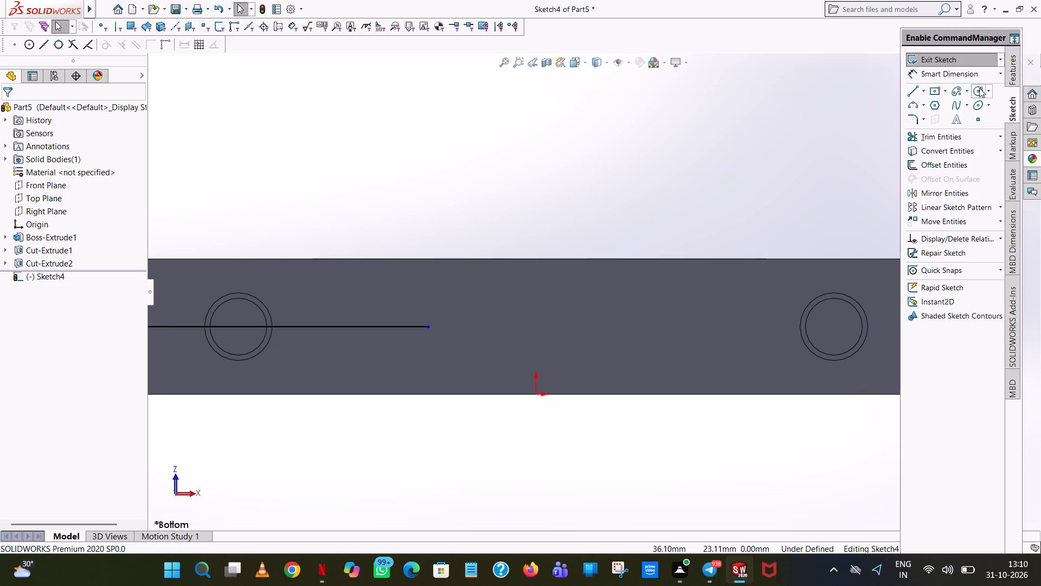
{"action": "left_click", "coordinate": [979, 88]}
{"action": "left_click", "coordinate": [426, 327]}
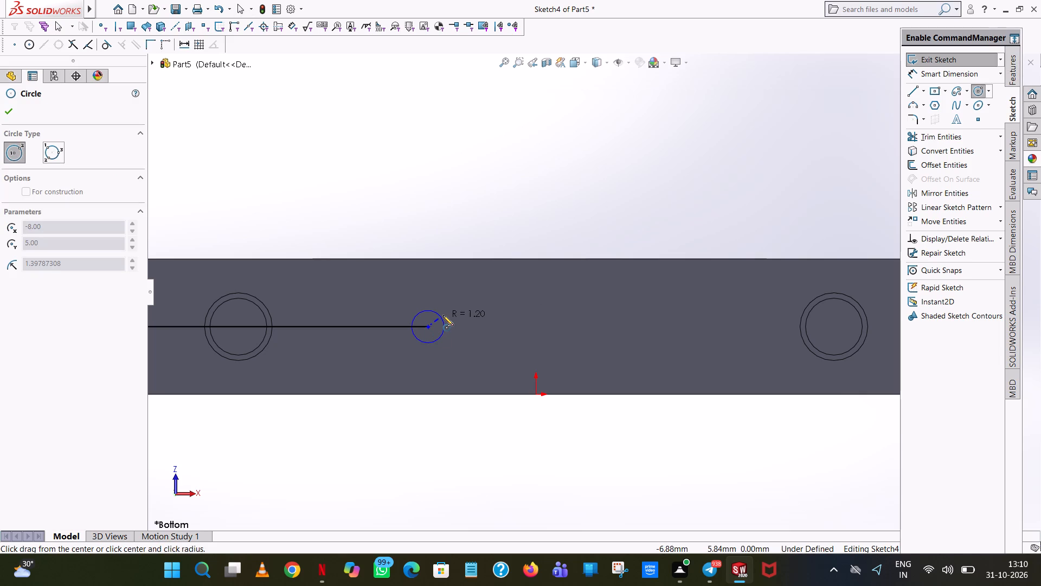
{"action": "left_click", "coordinate": [443, 315]}
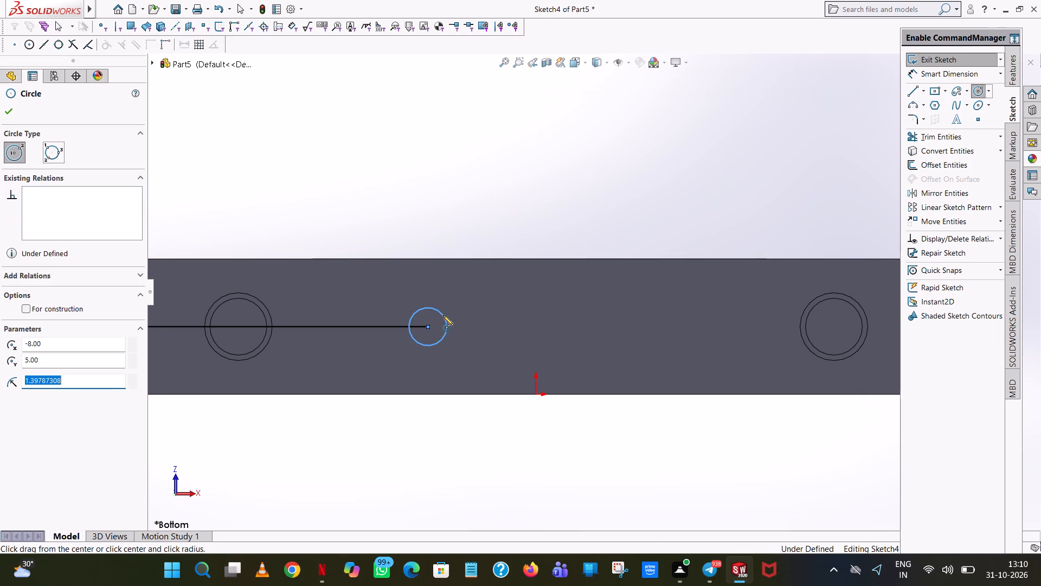
{"action": "key", "text": "1"}
{"action": "key", "text": "Return"}
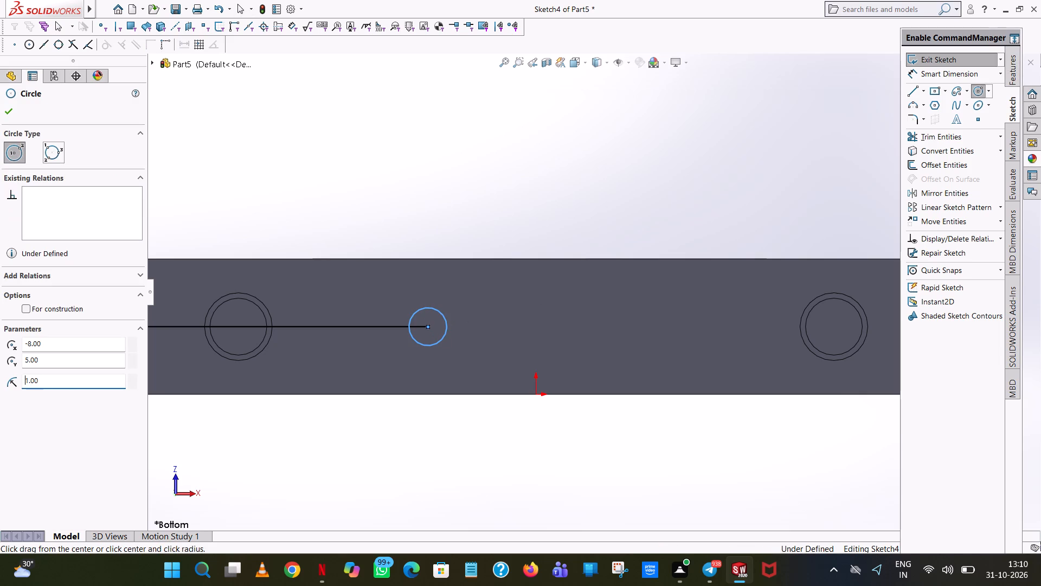
{"action": "right_click", "coordinate": [443, 315]}
{"action": "left_click", "coordinate": [464, 319]}
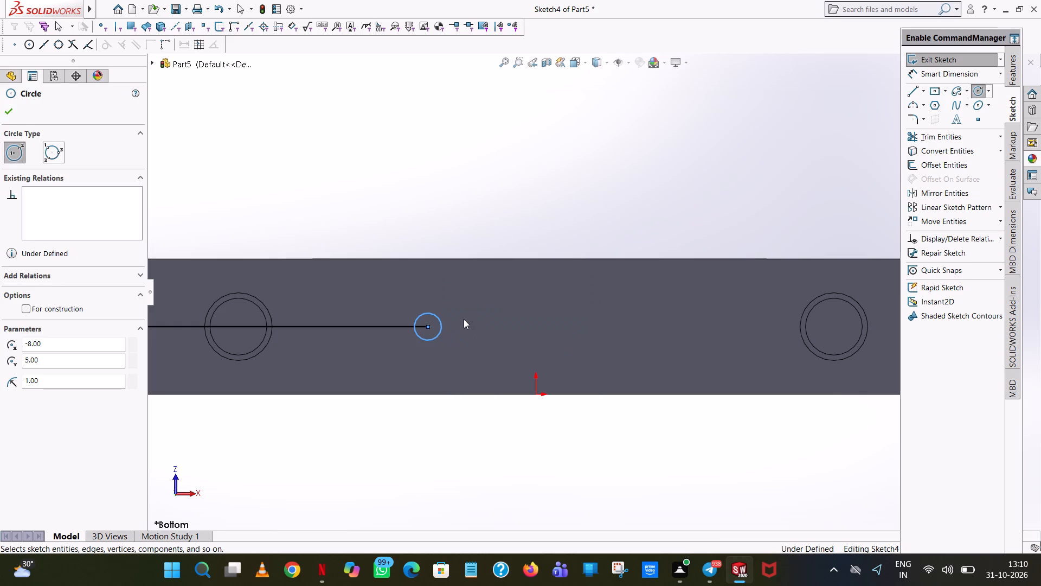
{"action": "left_click", "coordinate": [497, 182]}
Draw a horizontal 24 mm line inward from the midpoint of the bottom face's right edge.
{"action": "left_click", "coordinate": [911, 92]}
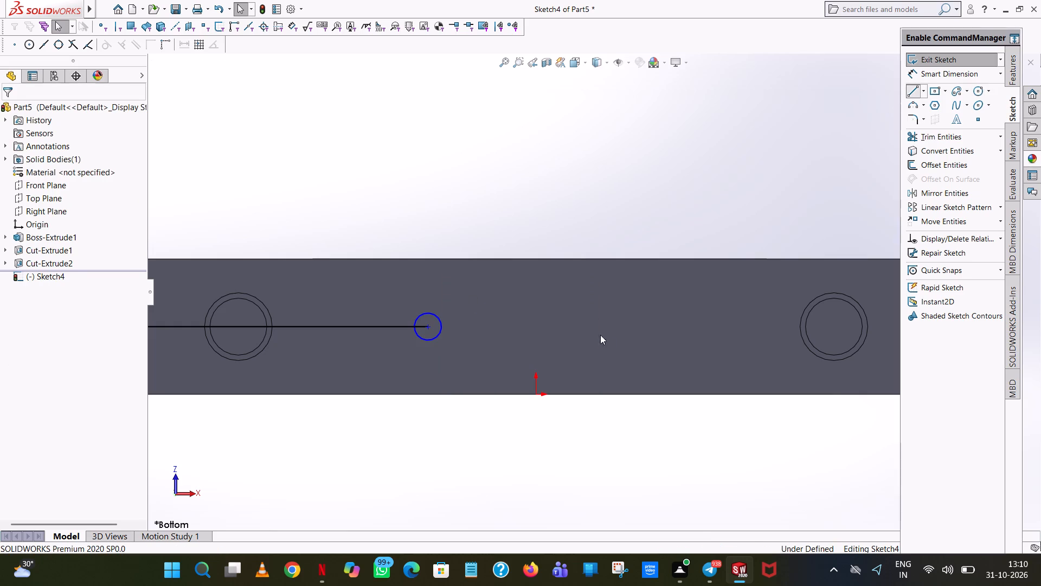
{"action": "scroll", "coordinate": [600, 336], "scroll_direction": "up", "scroll_amount": 4}
{"action": "left_click", "coordinate": [775, 309]}
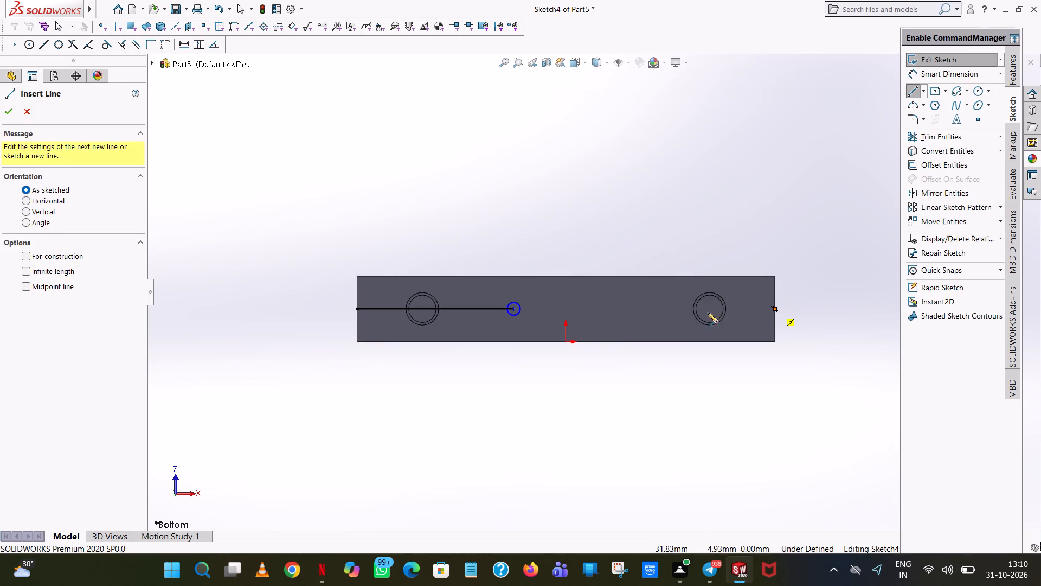
{"action": "left_click", "coordinate": [633, 310]}
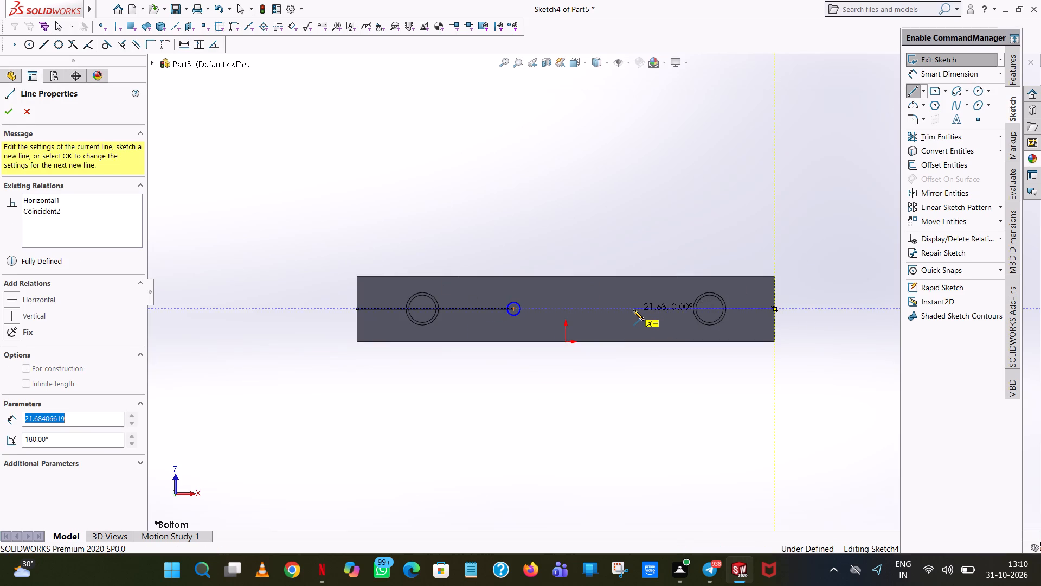
{"action": "type", "text": "24"}
{"action": "key", "text": "Return"}
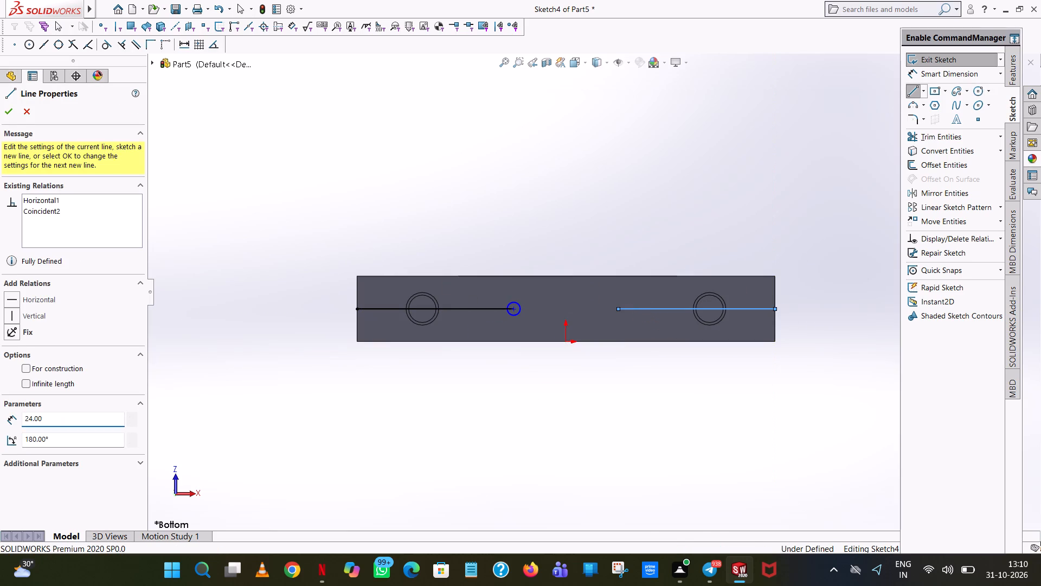
{"action": "right_click", "coordinate": [633, 310]}
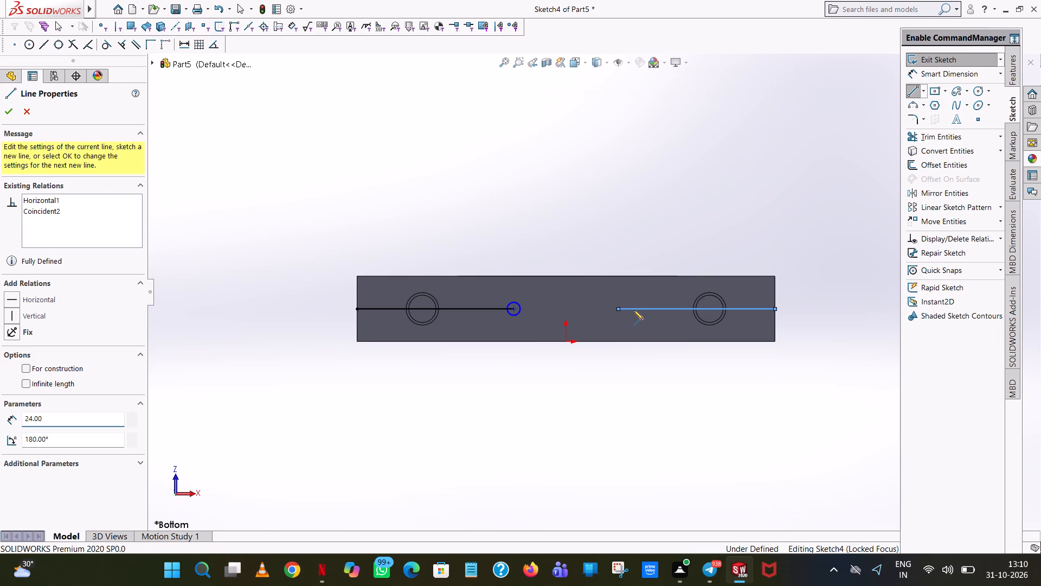
{"action": "left_click", "coordinate": [677, 326]}
{"action": "left_click", "coordinate": [682, 317]}
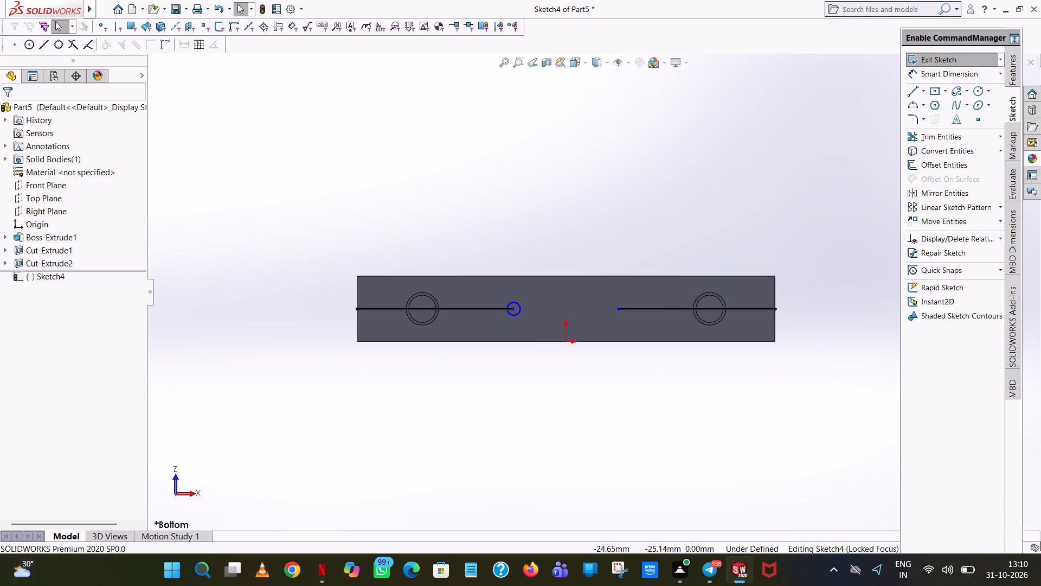
Draw a circle of radius 1 mm centred on the inner end of the right 24 mm line.
{"action": "left_click", "coordinate": [978, 91]}
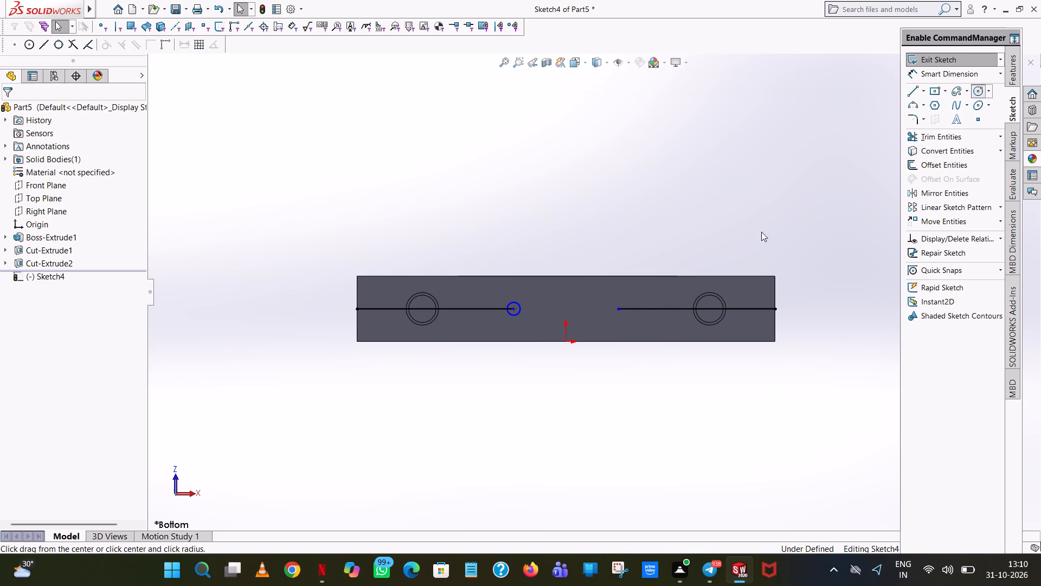
{"action": "left_click", "coordinate": [618, 308]}
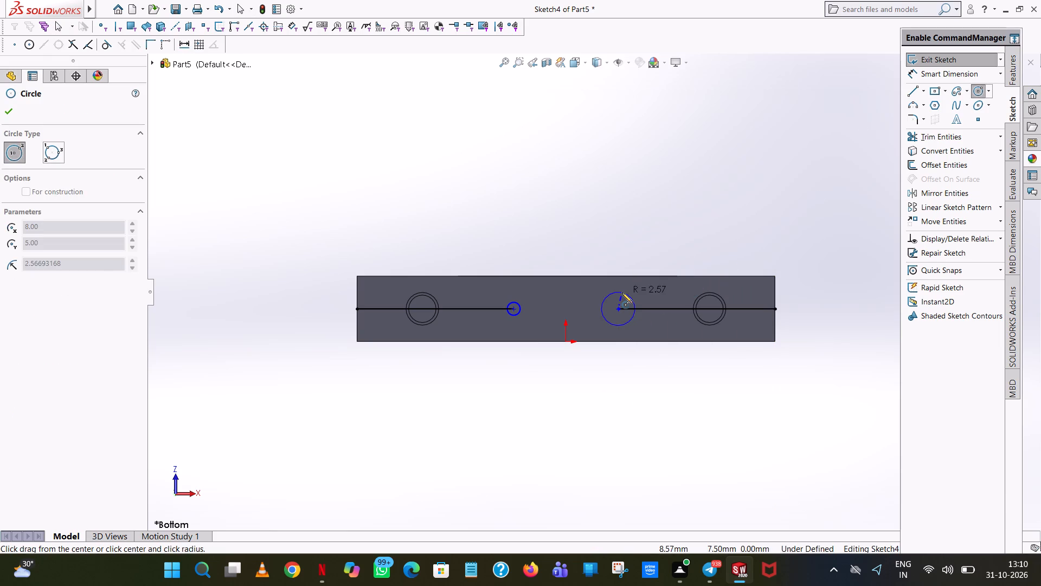
{"action": "left_click", "coordinate": [622, 292]}
{"action": "key", "text": "1"}
{"action": "key", "text": "Return"}
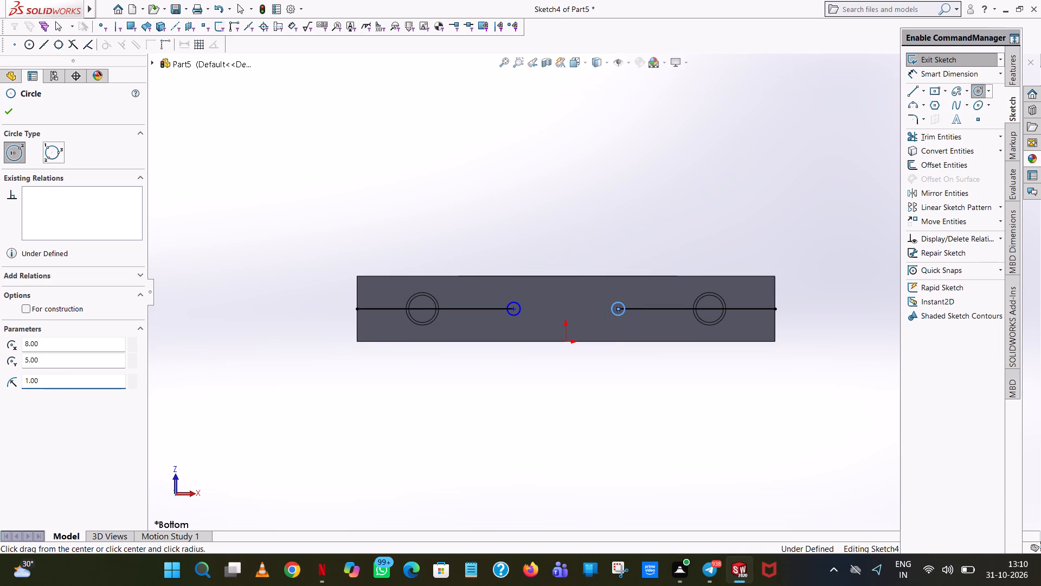
{"action": "right_click", "coordinate": [621, 294]}
{"action": "left_click", "coordinate": [667, 310]}
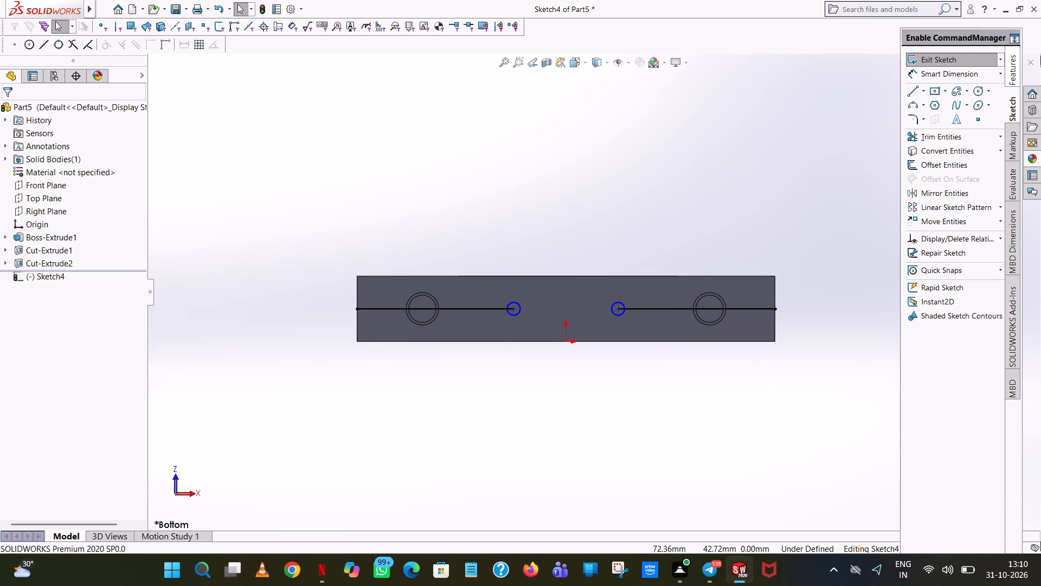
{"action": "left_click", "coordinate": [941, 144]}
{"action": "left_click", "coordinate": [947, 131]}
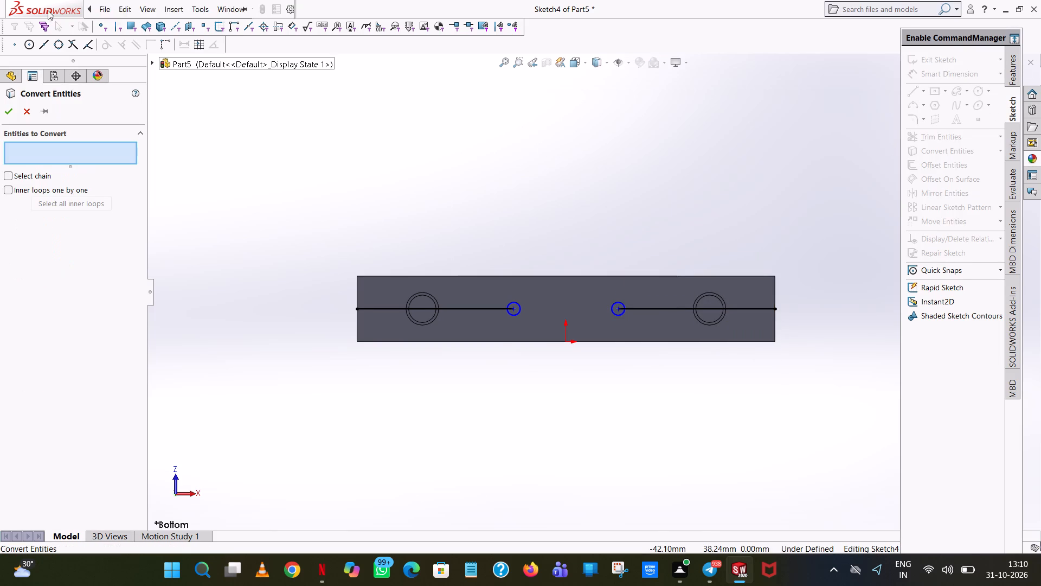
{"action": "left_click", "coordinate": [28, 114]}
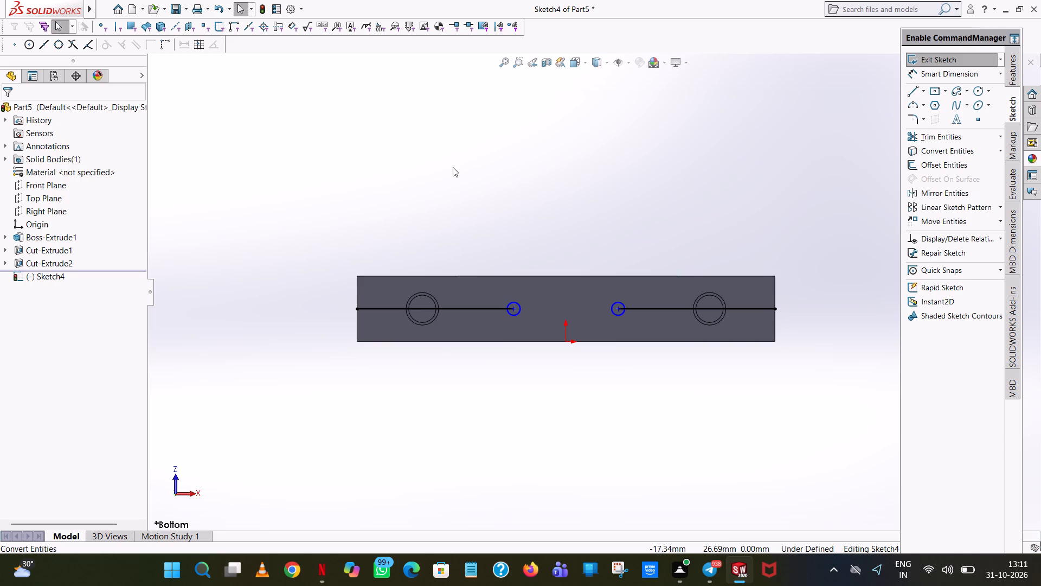
Trim away both 24 mm guide lines, including the segments inside the circles, leaving only the two small circles.
{"action": "left_click", "coordinate": [927, 136]}
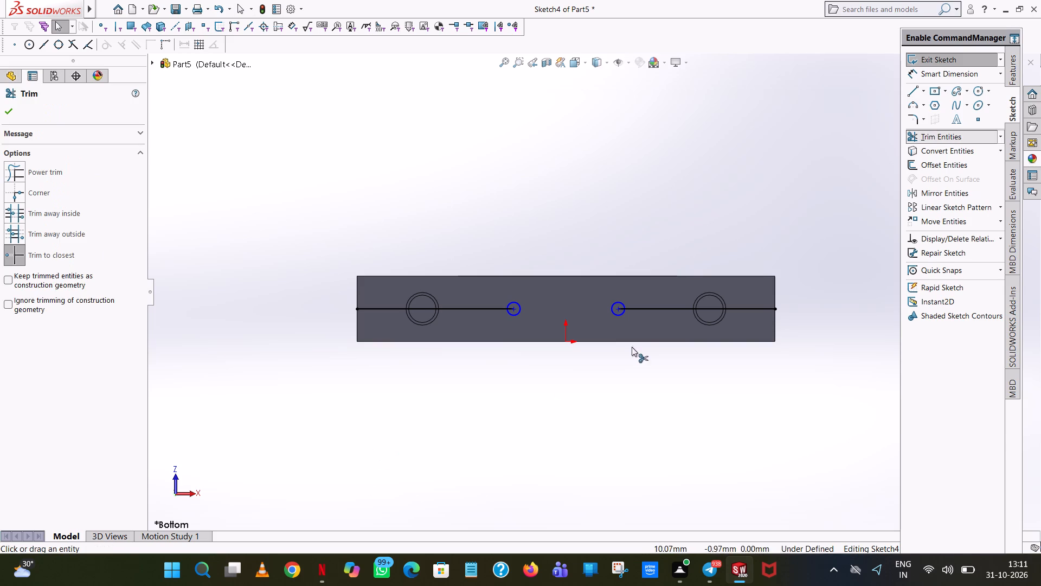
{"action": "left_click", "coordinate": [662, 309]}
{"action": "scroll", "coordinate": [629, 324], "scroll_direction": "down", "scroll_amount": 11}
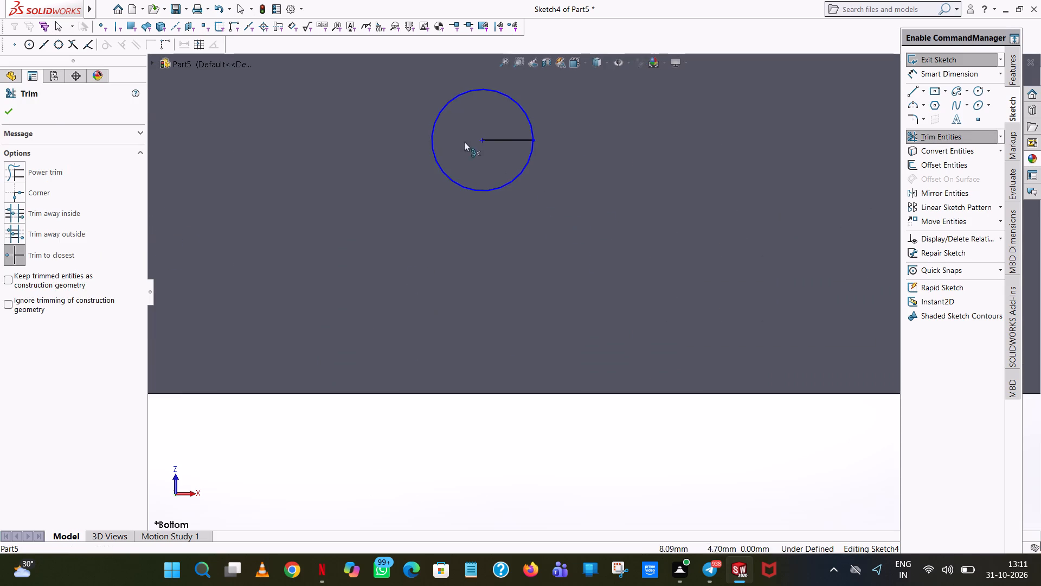
{"action": "left_click", "coordinate": [500, 138]}
{"action": "scroll", "coordinate": [500, 138], "scroll_direction": "up", "scroll_amount": 8}
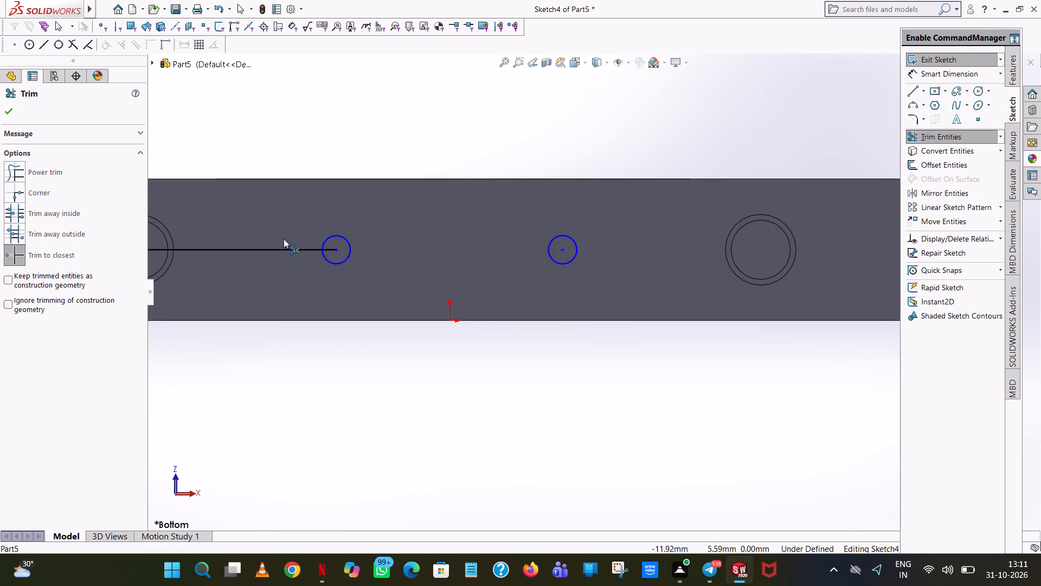
{"action": "scroll", "coordinate": [303, 239], "scroll_direction": "down", "scroll_amount": 7}
{"action": "left_click", "coordinate": [552, 293]}
{"action": "left_click", "coordinate": [474, 299]}
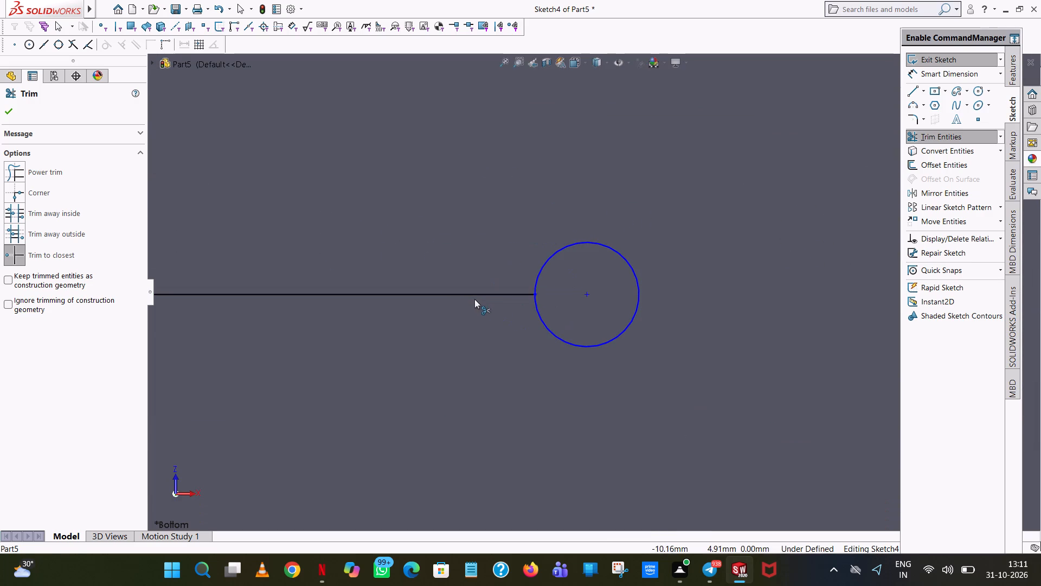
{"action": "left_click", "coordinate": [475, 296]}
{"action": "scroll", "coordinate": [475, 295], "scroll_direction": "up", "scroll_amount": 12}
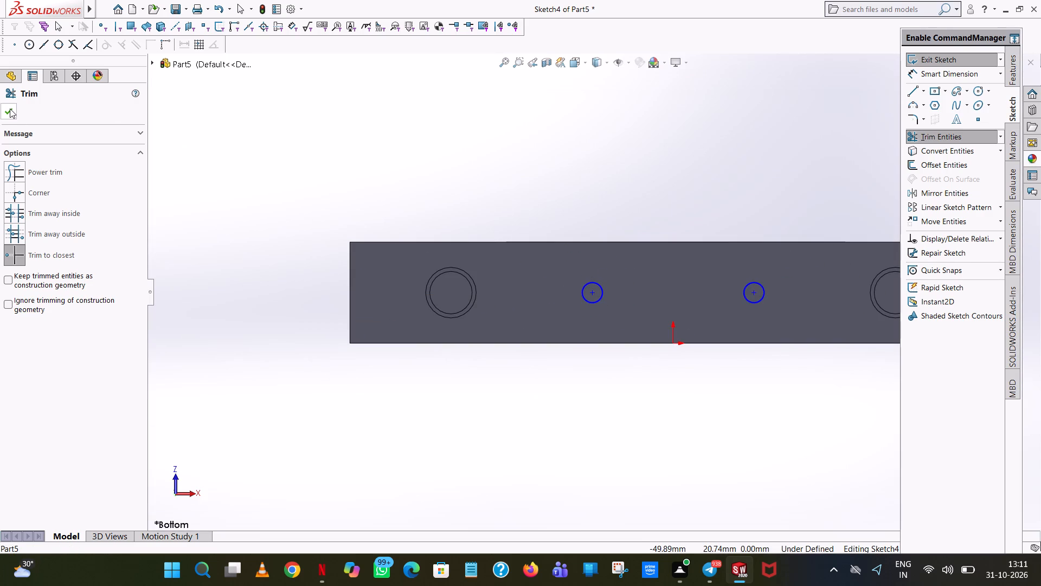
{"action": "left_click", "coordinate": [10, 109]}
Dimension the right small circle with a 2 mm diameter and its centre 8 mm horizontally from the origin.
{"action": "left_click", "coordinate": [980, 71]}
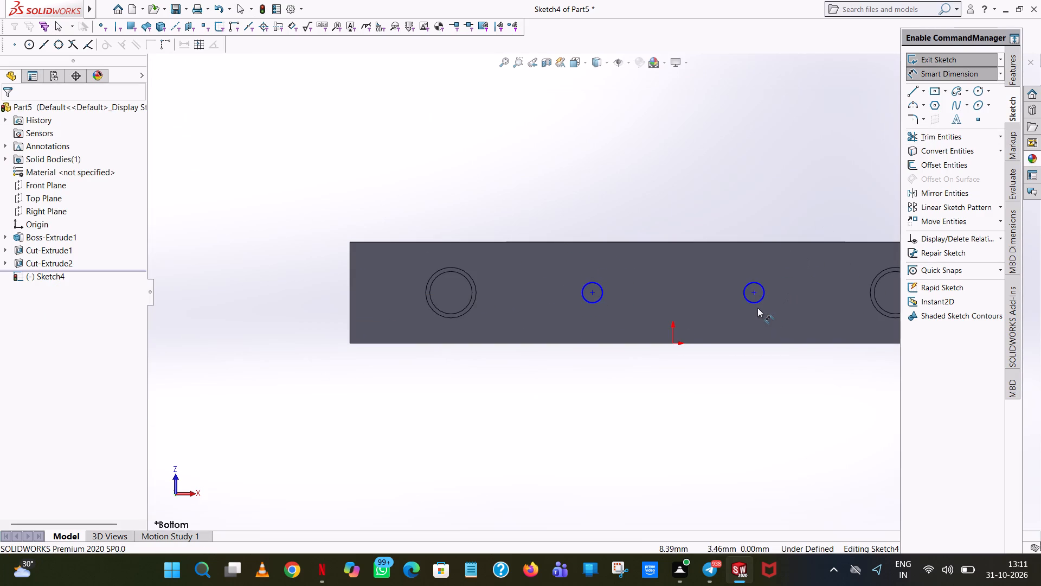
{"action": "left_click", "coordinate": [757, 304]}
{"action": "left_click", "coordinate": [847, 448]}
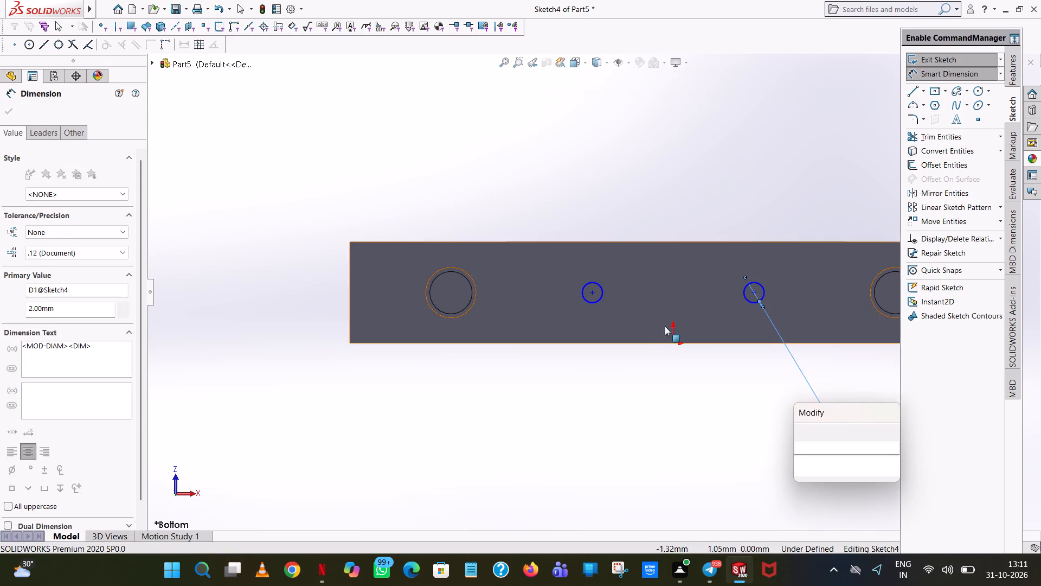
{"action": "left_click", "coordinate": [798, 429]}
{"action": "left_click", "coordinate": [665, 417]}
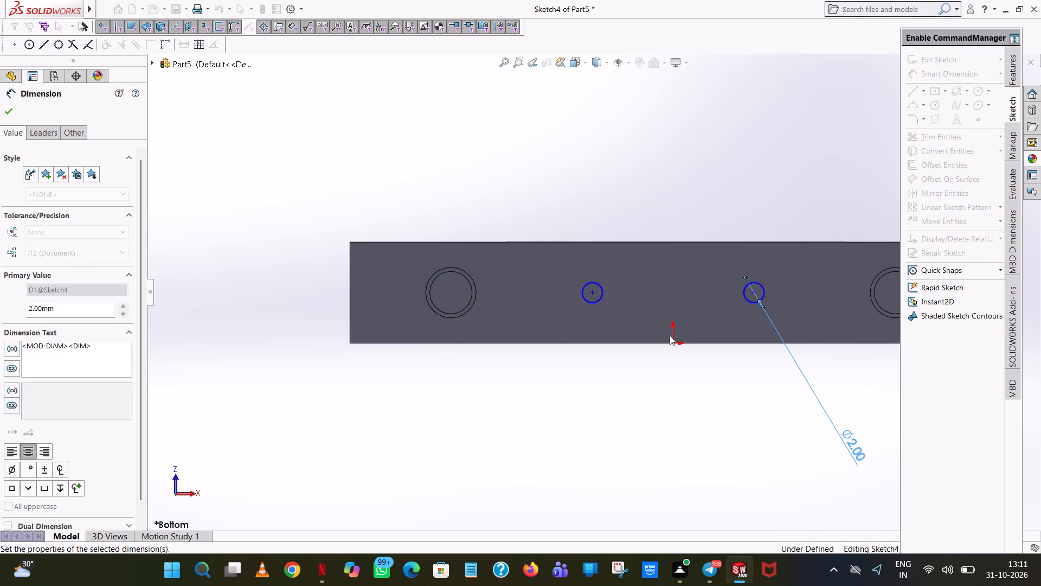
{"action": "left_click", "coordinate": [672, 340]}
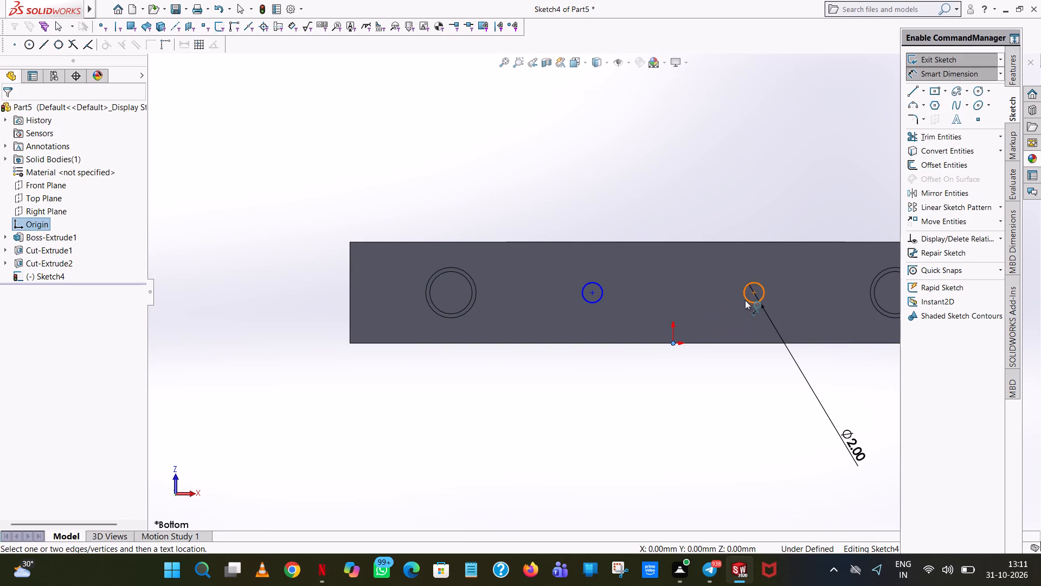
{"action": "left_click", "coordinate": [753, 296]}
{"action": "left_click", "coordinate": [749, 418]}
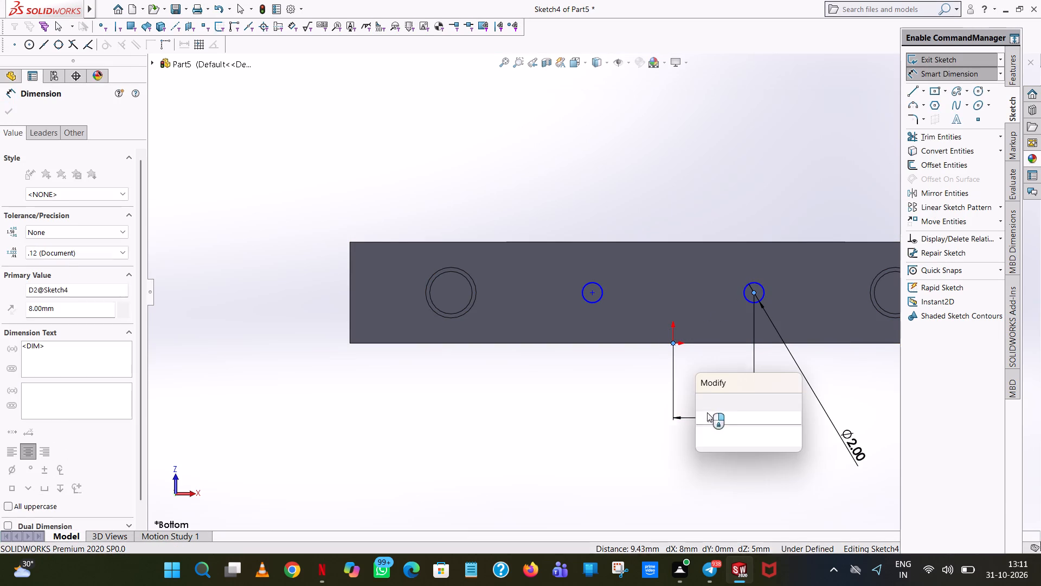
{"action": "left_click", "coordinate": [704, 404]}
{"action": "left_click", "coordinate": [505, 394]}
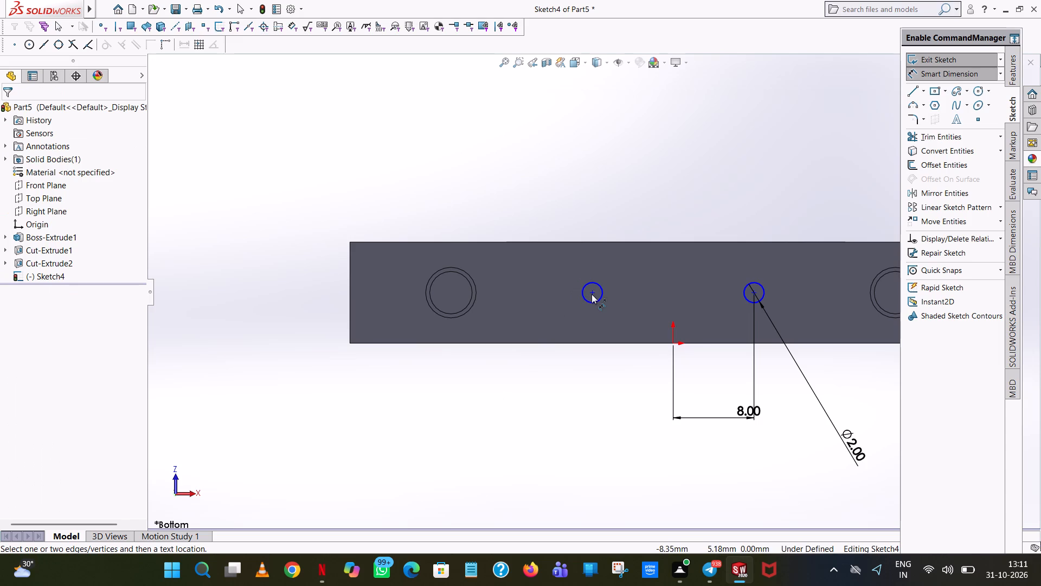
Dimension the left small circle's centre 24 mm from the face's left edge.
{"action": "left_click", "coordinate": [592, 294]}
{"action": "left_click", "coordinate": [350, 291]}
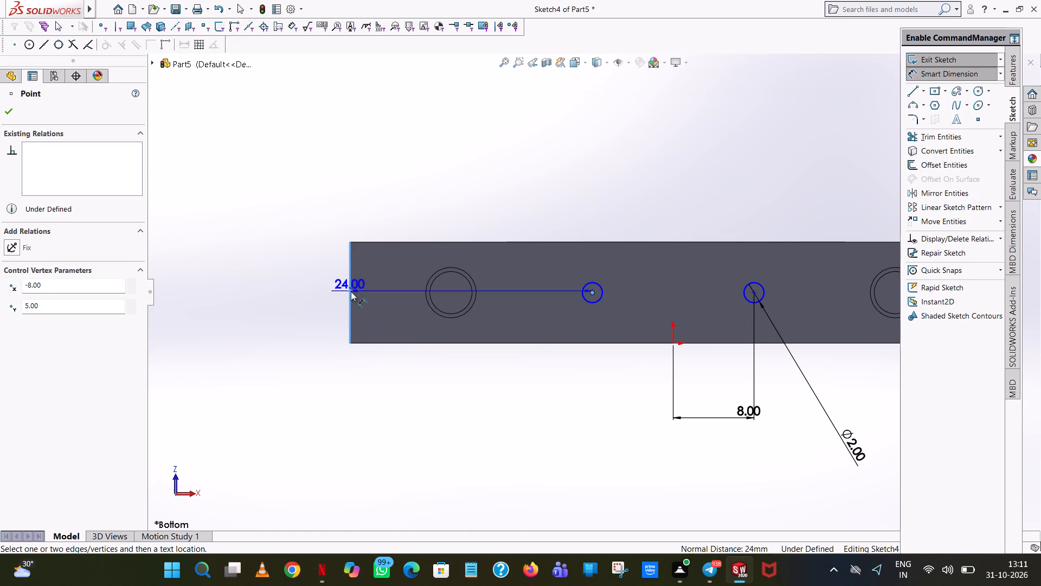
{"action": "left_click", "coordinate": [382, 457]}
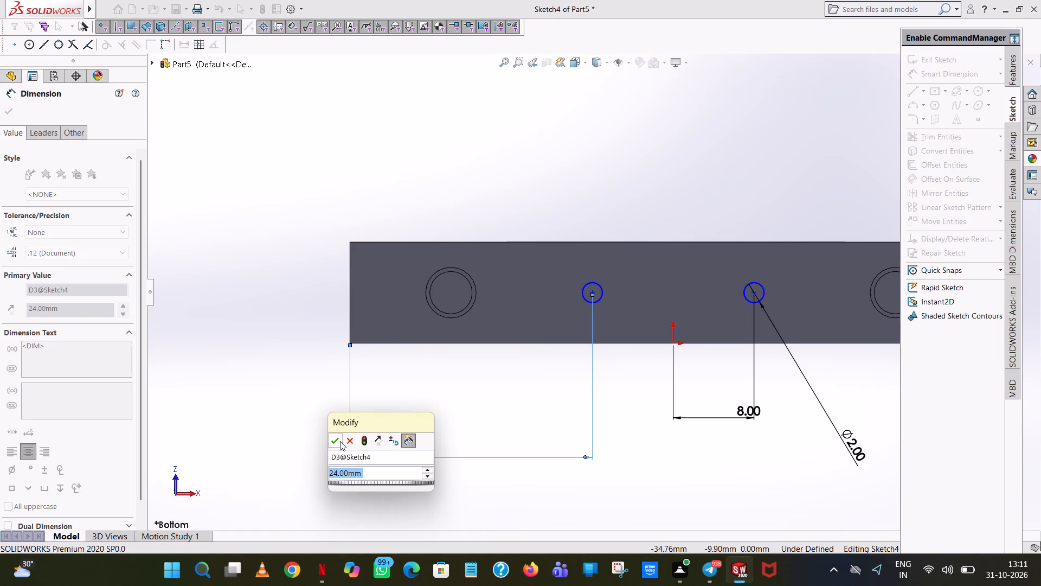
{"action": "left_click", "coordinate": [340, 441]}
{"action": "left_click", "coordinate": [289, 363]}
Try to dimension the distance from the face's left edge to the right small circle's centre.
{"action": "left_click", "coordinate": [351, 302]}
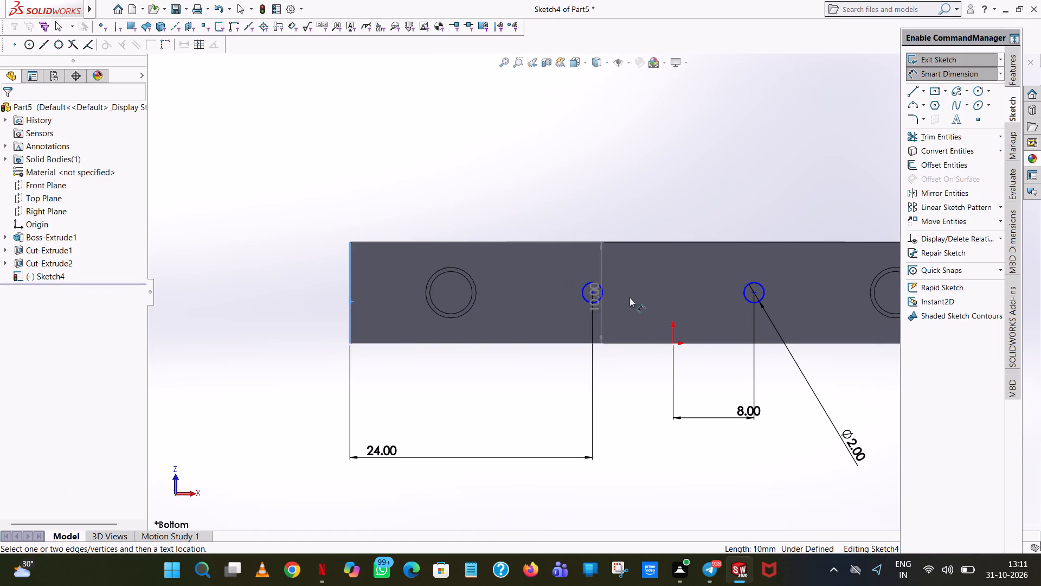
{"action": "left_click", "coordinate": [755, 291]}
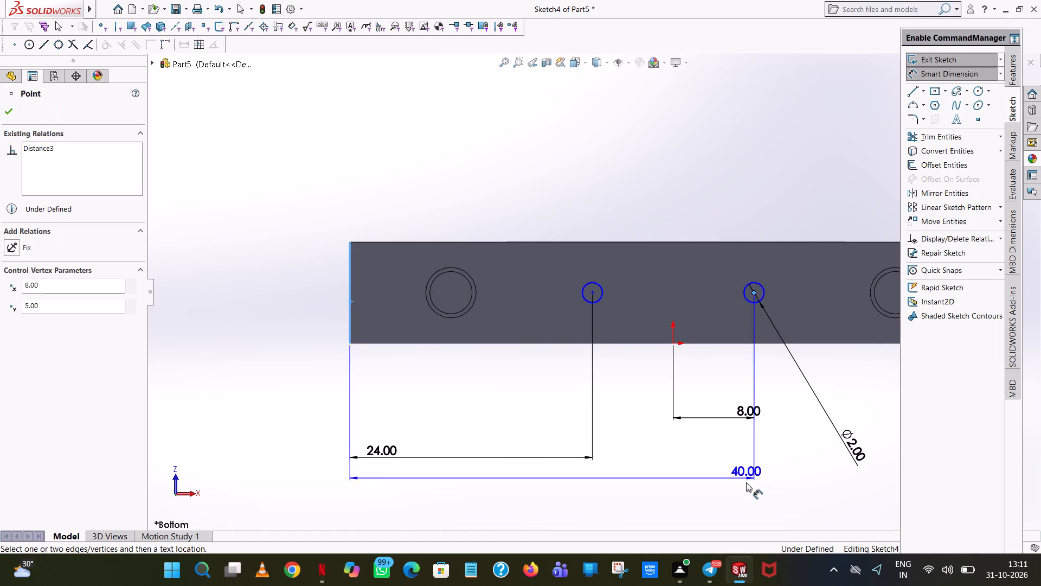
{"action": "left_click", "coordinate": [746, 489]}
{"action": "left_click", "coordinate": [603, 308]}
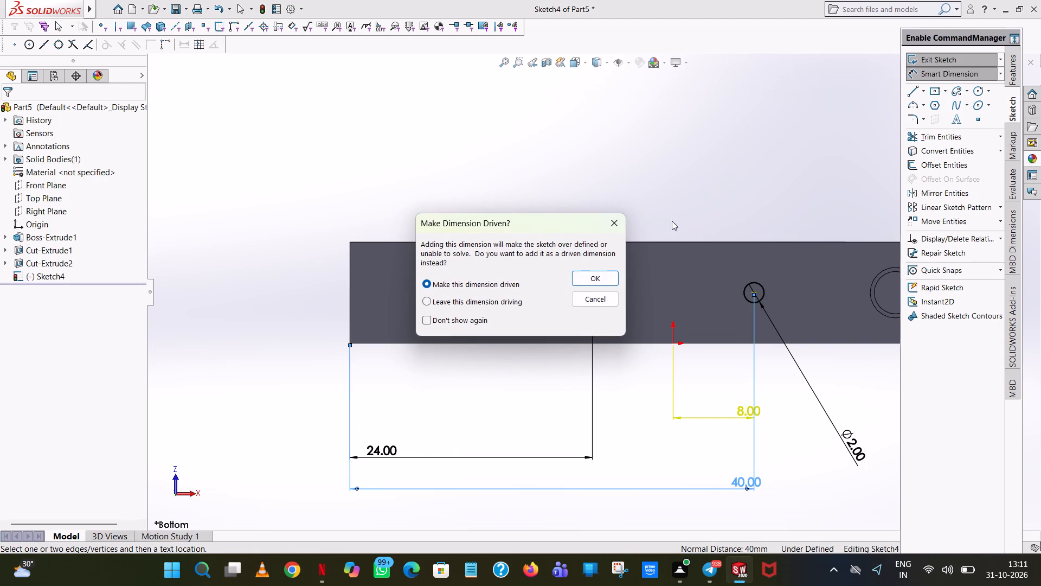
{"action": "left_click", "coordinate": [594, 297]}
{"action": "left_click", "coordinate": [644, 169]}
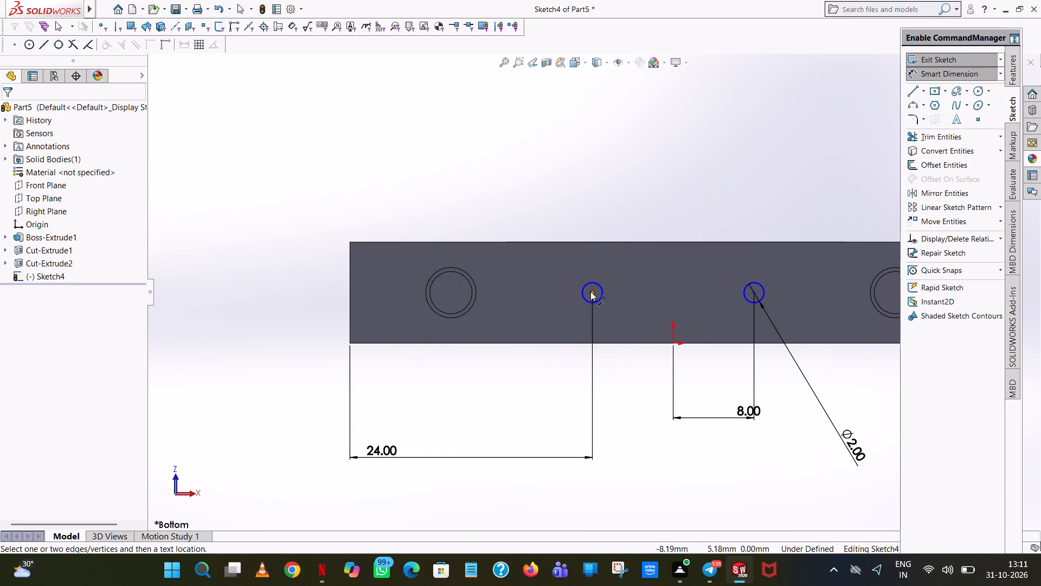
Dimension the left small circle with its centre 5 mm from the face's lower long edge and a 2 mm diameter.
{"action": "left_click", "coordinate": [590, 291]}
{"action": "left_click", "coordinate": [677, 343]}
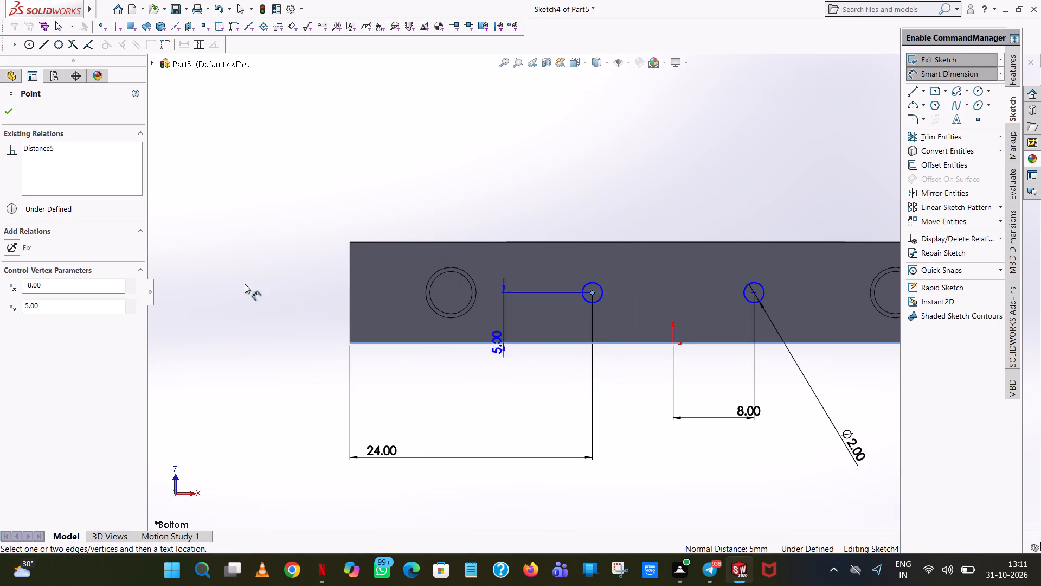
{"action": "left_click", "coordinate": [149, 262]}
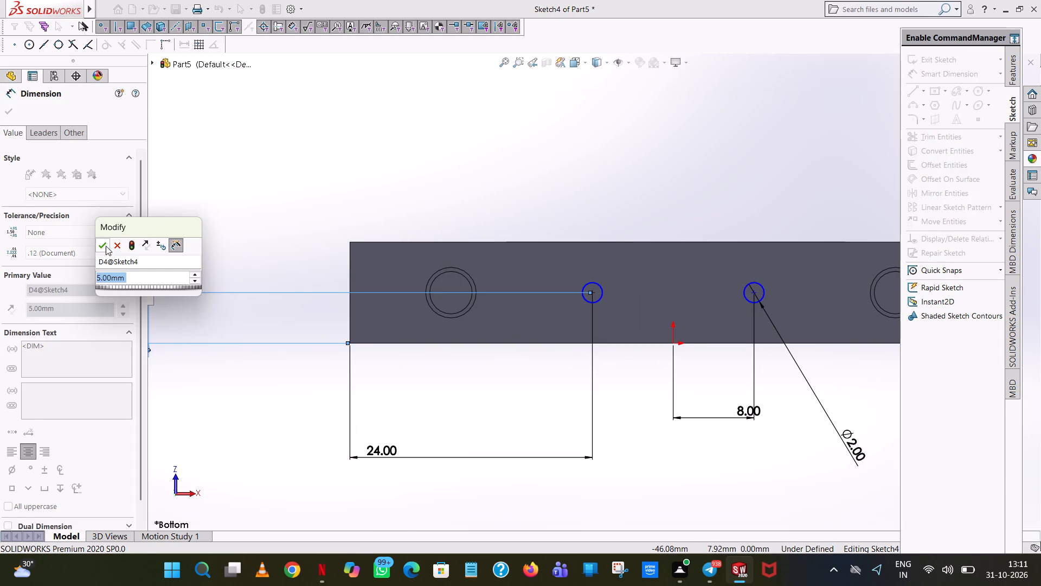
{"action": "left_click", "coordinate": [103, 243]}
{"action": "left_click", "coordinate": [612, 106]}
{"action": "left_click", "coordinate": [599, 284]}
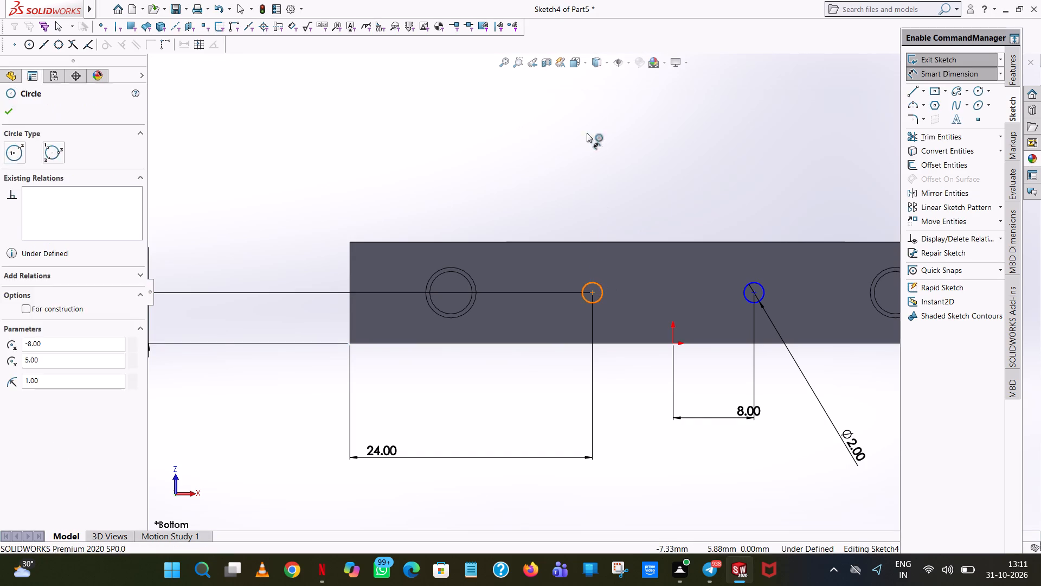
{"action": "left_click", "coordinate": [587, 132]}
{"action": "left_click", "coordinate": [544, 111]}
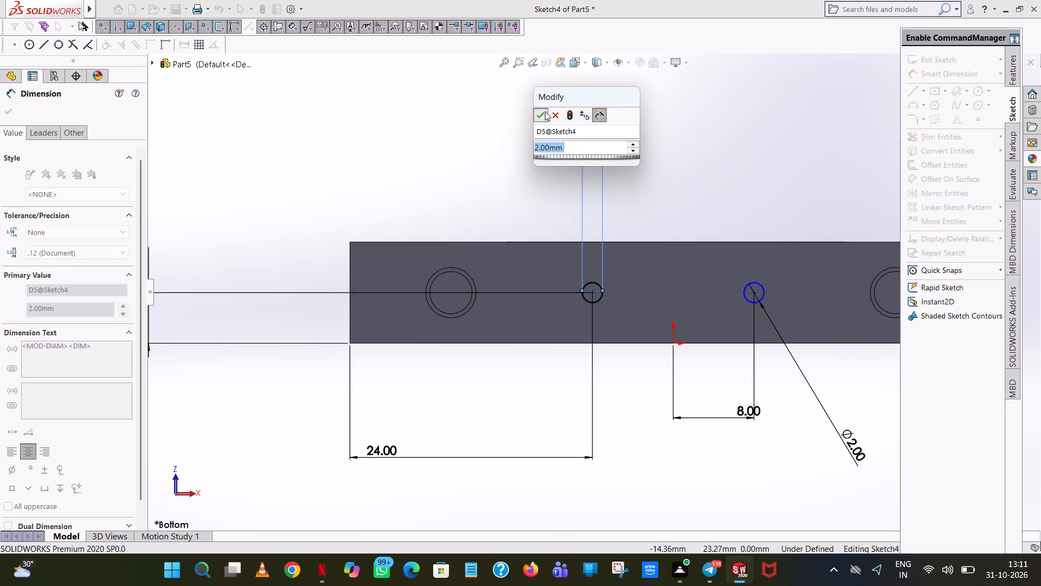
{"action": "left_click_drag", "start_coordinate": [468, 138], "coordinate": [467, 143]}
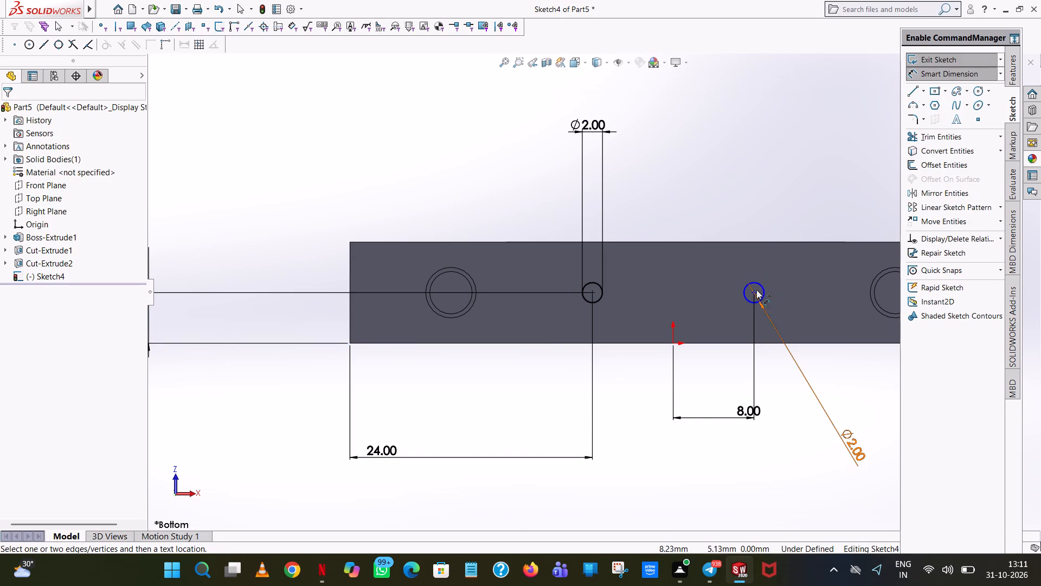
Dimension the right small circle's centre 5 mm vertically from the origin.
{"action": "left_click", "coordinate": [754, 294]}
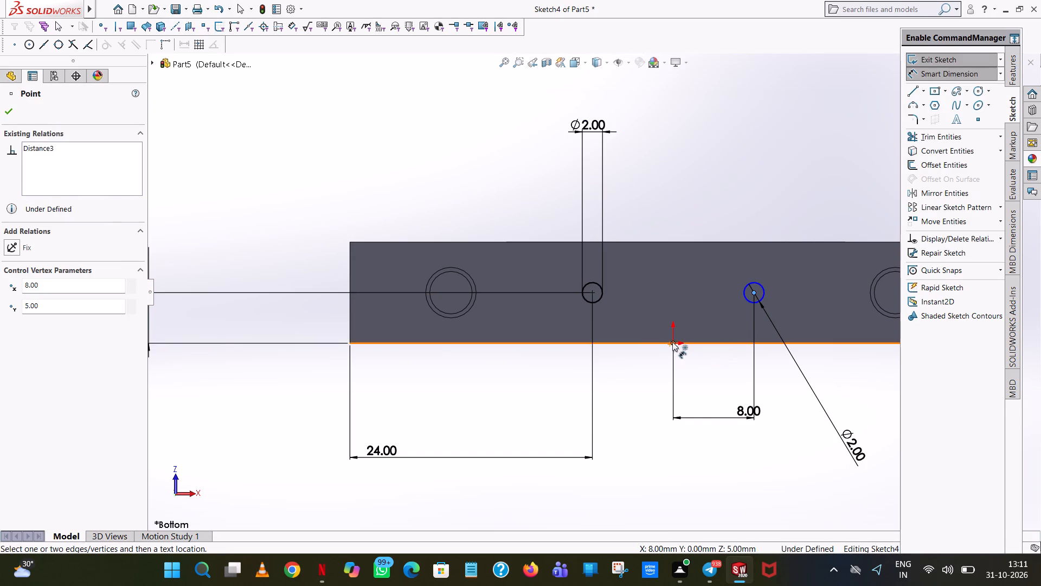
{"action": "left_click", "coordinate": [673, 341]}
{"action": "scroll", "coordinate": [791, 310], "scroll_direction": "up", "scroll_amount": 6}
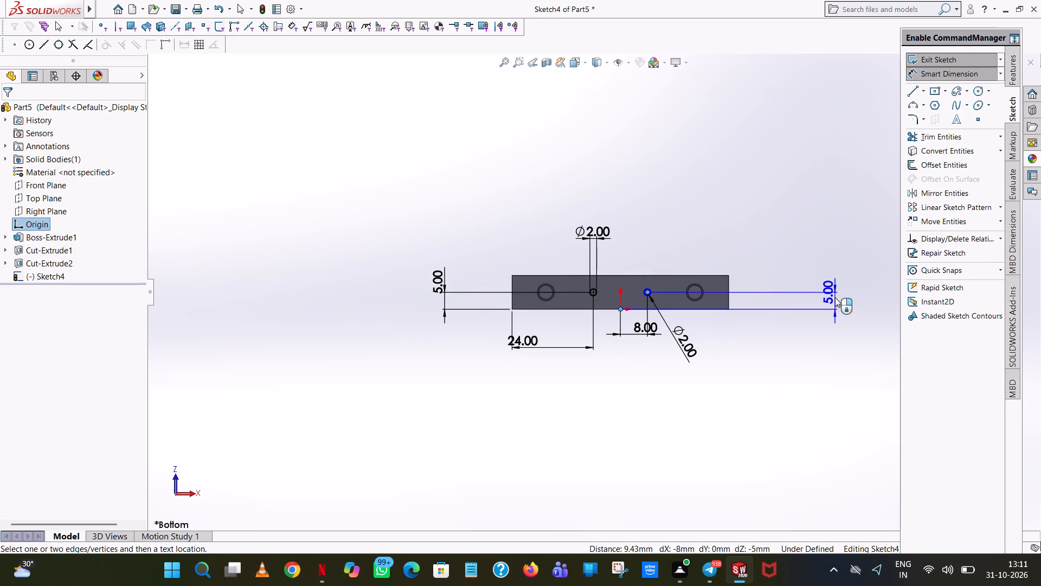
{"action": "left_click", "coordinate": [836, 297]}
{"action": "left_click", "coordinate": [788, 282]}
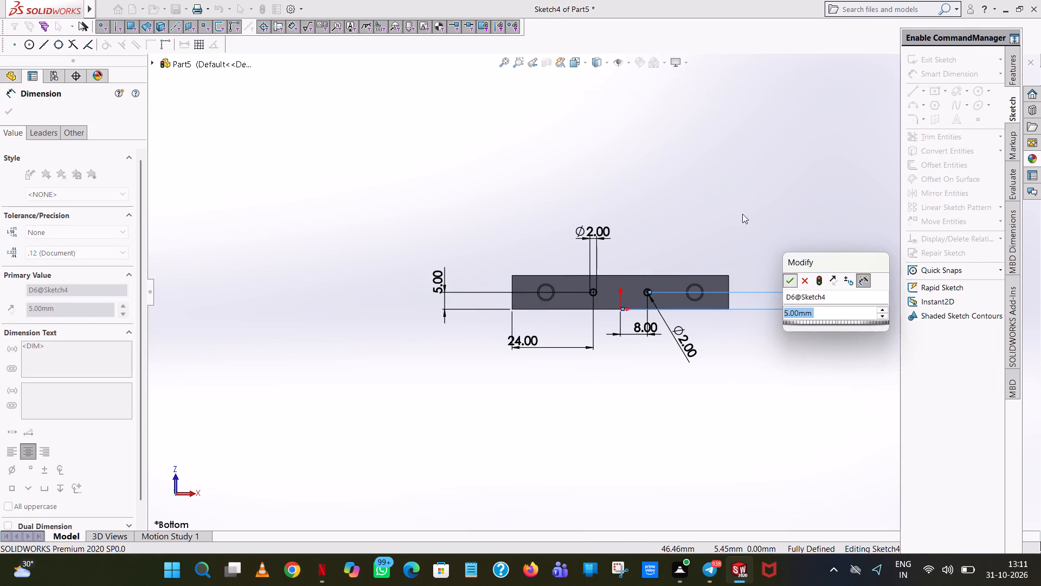
{"action": "left_click", "coordinate": [717, 176]}
Cut the two 2 mm circles blind 55 mm deep into the tapered plate from its bottom face.
{"action": "left_click", "coordinate": [1012, 55]}
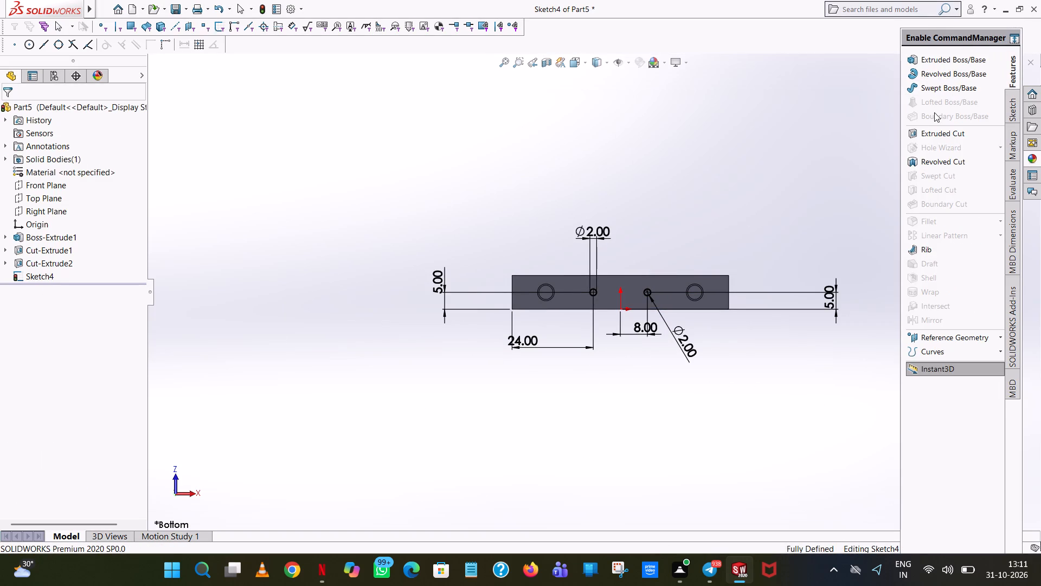
{"action": "left_click", "coordinate": [952, 133]}
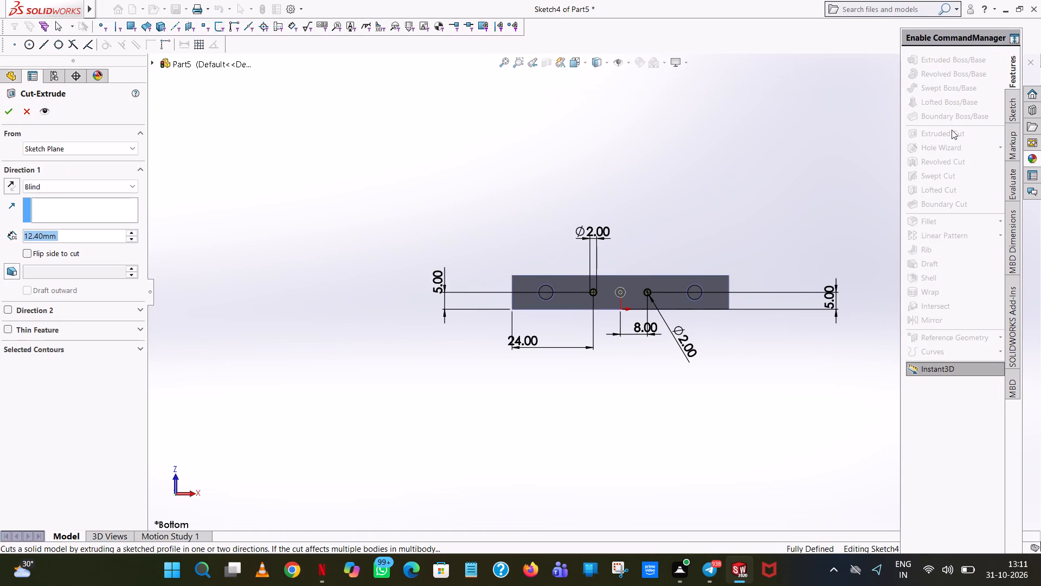
{"action": "middle_click_drag", "start_coordinate": [659, 227], "coordinate": [663, 253]}
{"action": "scroll", "coordinate": [659, 230], "scroll_direction": "down", "scroll_amount": 1}
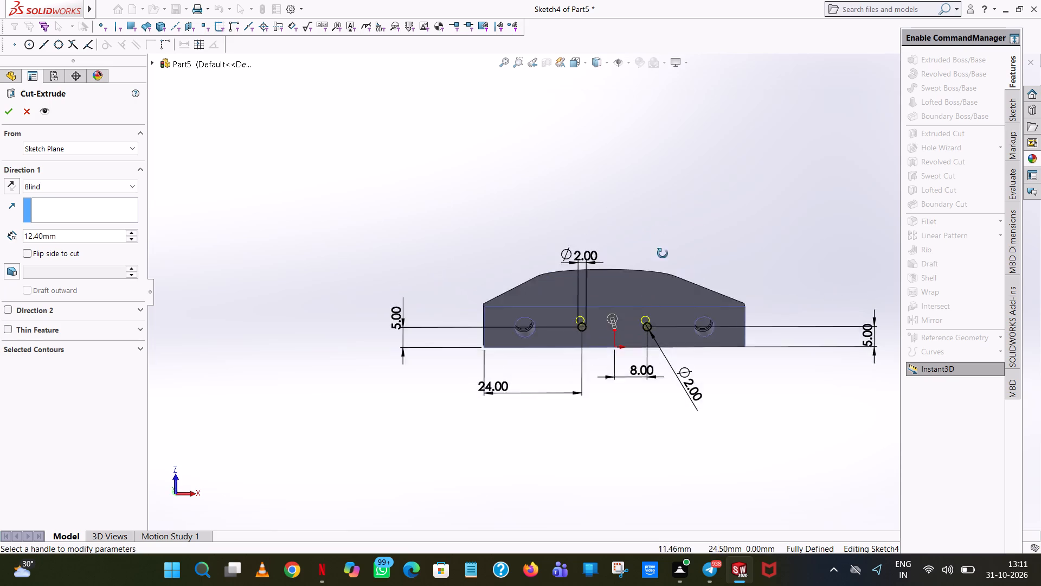
{"action": "middle_click_drag", "start_coordinate": [663, 253], "coordinate": [672, 509]}
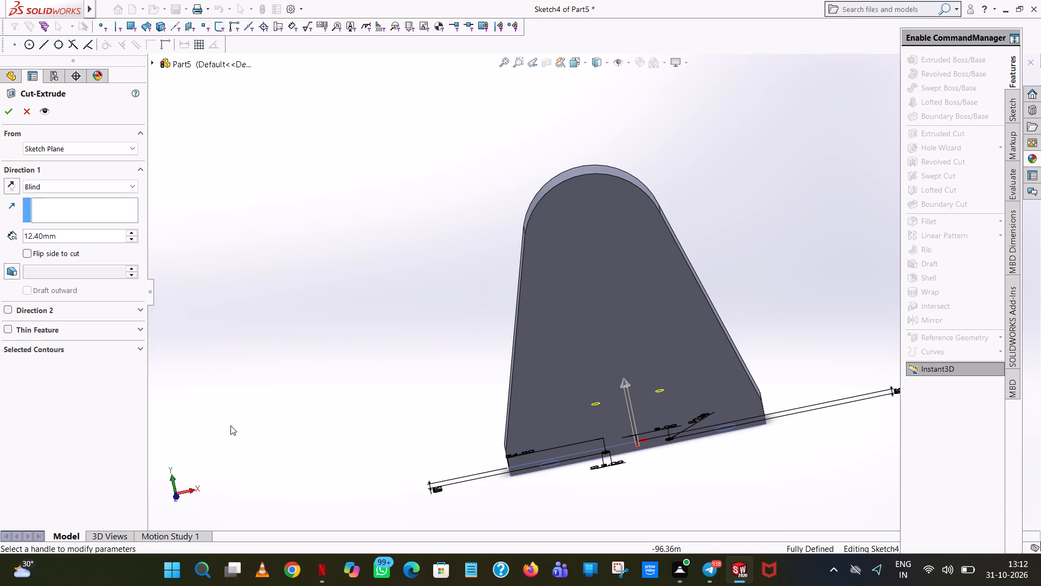
{"action": "double_click", "coordinate": [67, 237]}
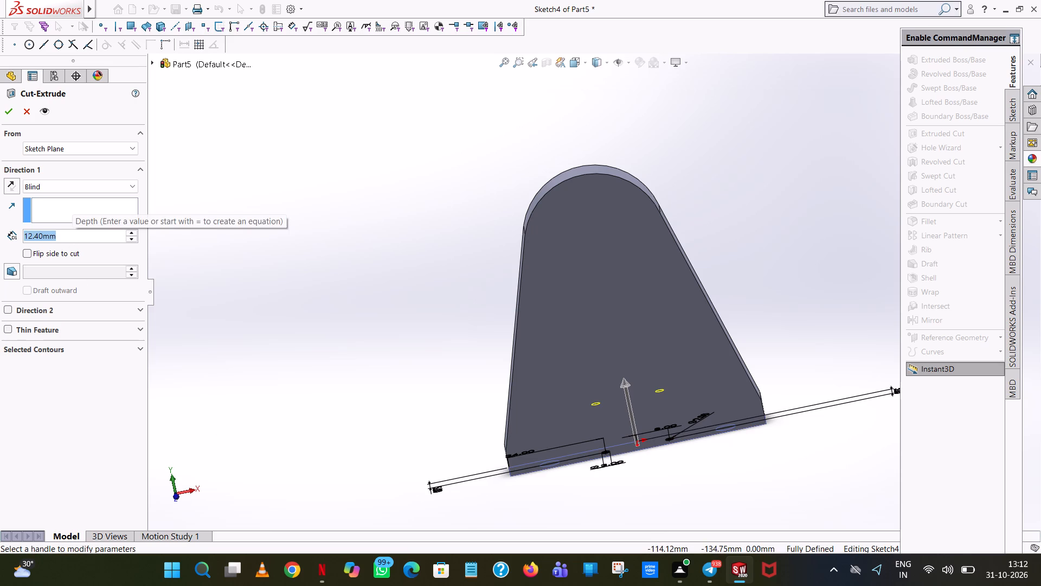
{"action": "type", "text": "55"}
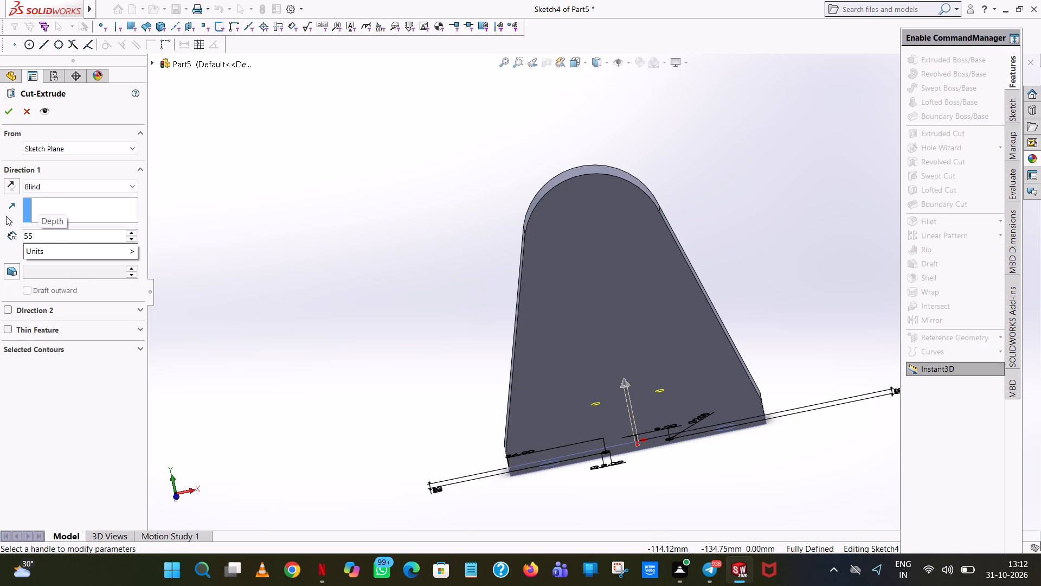
{"action": "left_click", "coordinate": [333, 240]}
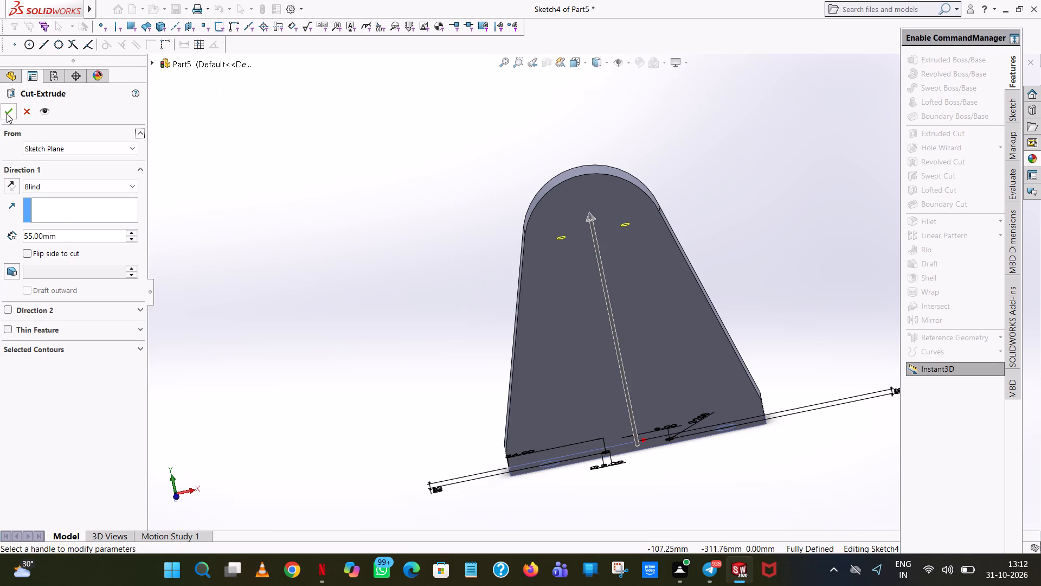
{"action": "left_click", "coordinate": [7, 113]}
{"action": "left_click", "coordinate": [272, 246]}
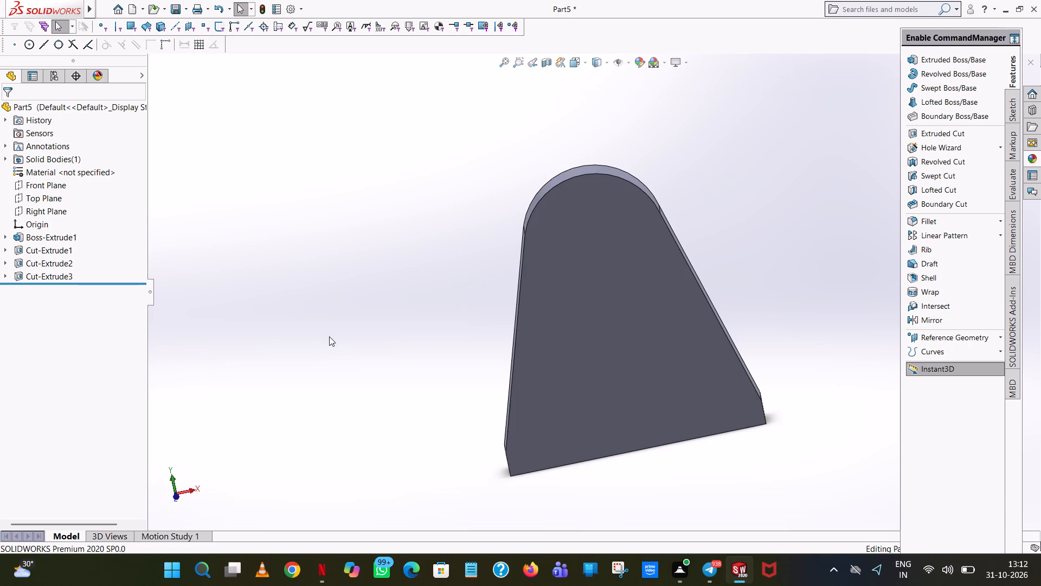
Start an extruded-cut sketch on the plate's front tapered face and orient the view to the front.
{"action": "scroll", "coordinate": [329, 336], "scroll_direction": "up", "scroll_amount": 1}
{"action": "middle_click_drag", "start_coordinate": [329, 336], "coordinate": [299, 64]}
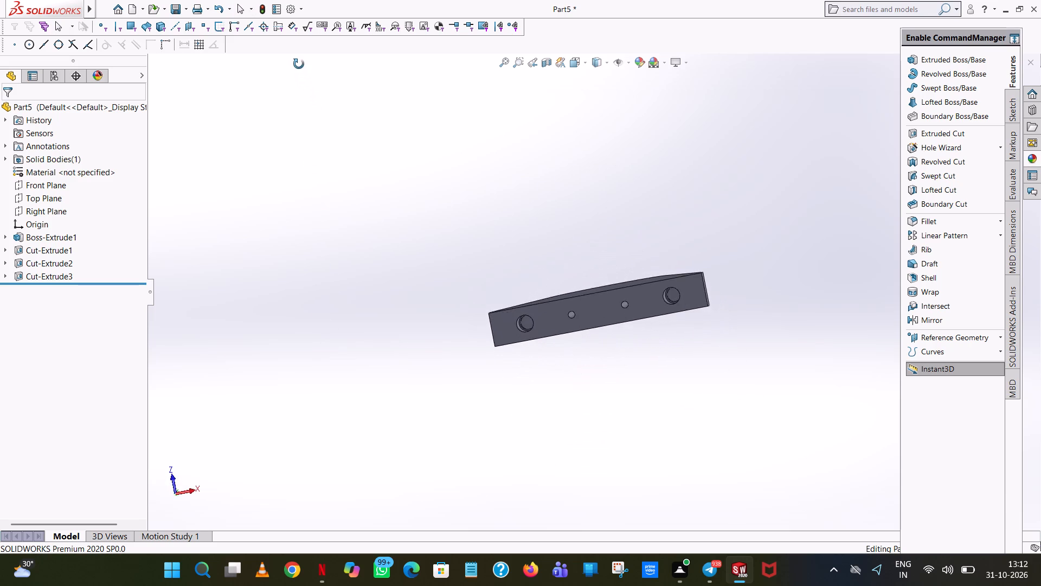
{"action": "middle_click_drag", "start_coordinate": [299, 64], "coordinate": [363, 276]}
{"action": "scroll", "coordinate": [362, 257], "scroll_direction": "up", "scroll_amount": 1}
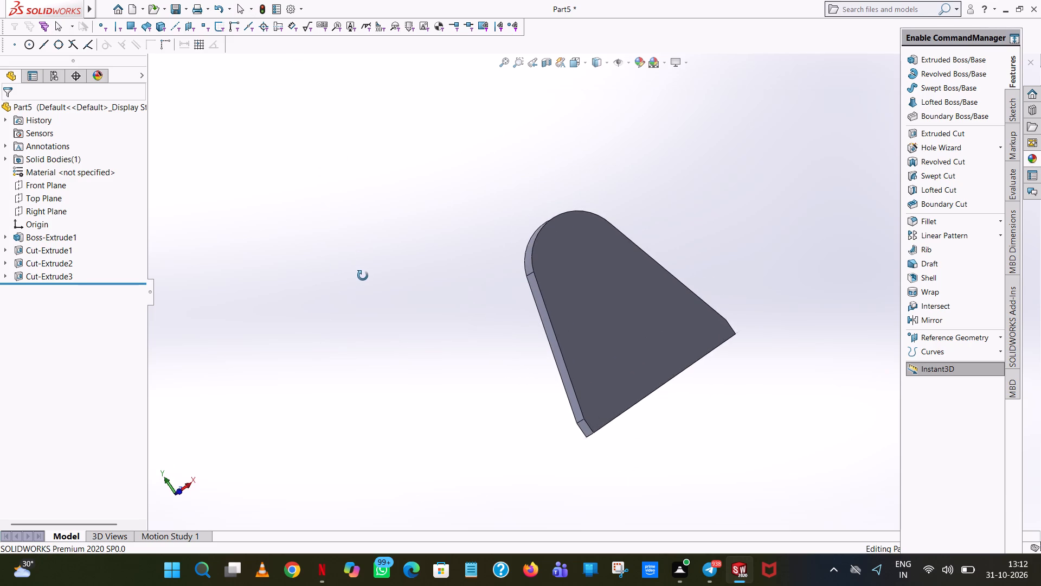
{"action": "middle_click_drag", "start_coordinate": [363, 276], "coordinate": [393, 290]}
{"action": "scroll", "coordinate": [393, 290], "scroll_direction": "up", "scroll_amount": 1}
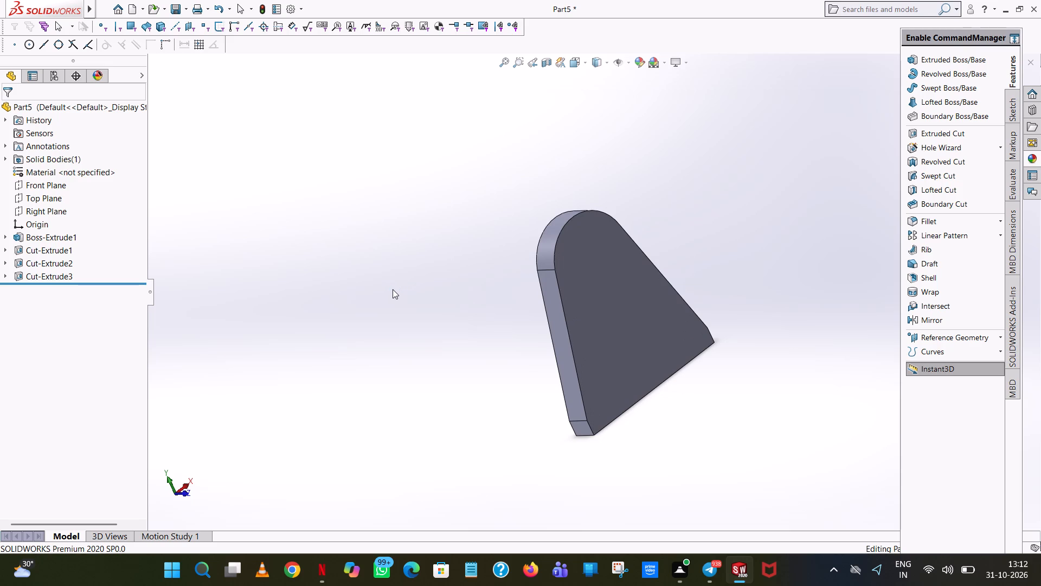
{"action": "key", "text": "ctrl+7"}
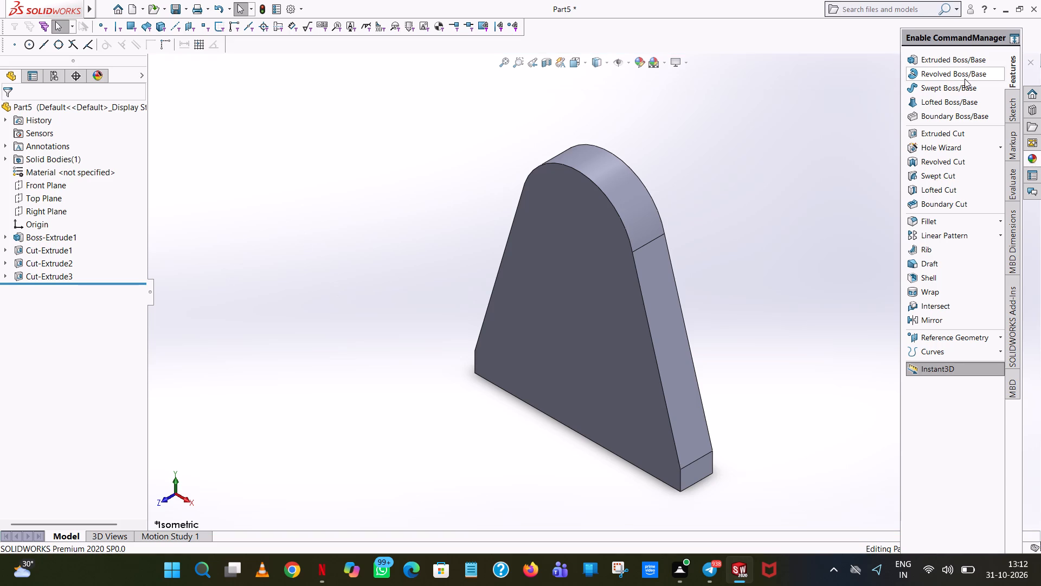
{"action": "left_click", "coordinate": [930, 139]}
{"action": "left_click", "coordinate": [544, 271]}
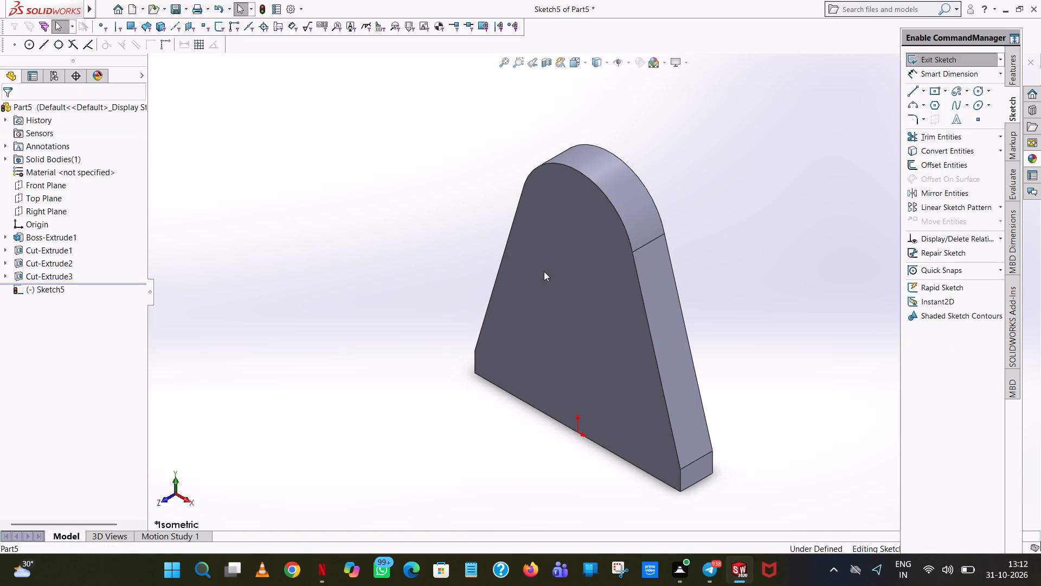
{"action": "left_click", "coordinate": [589, 60]}
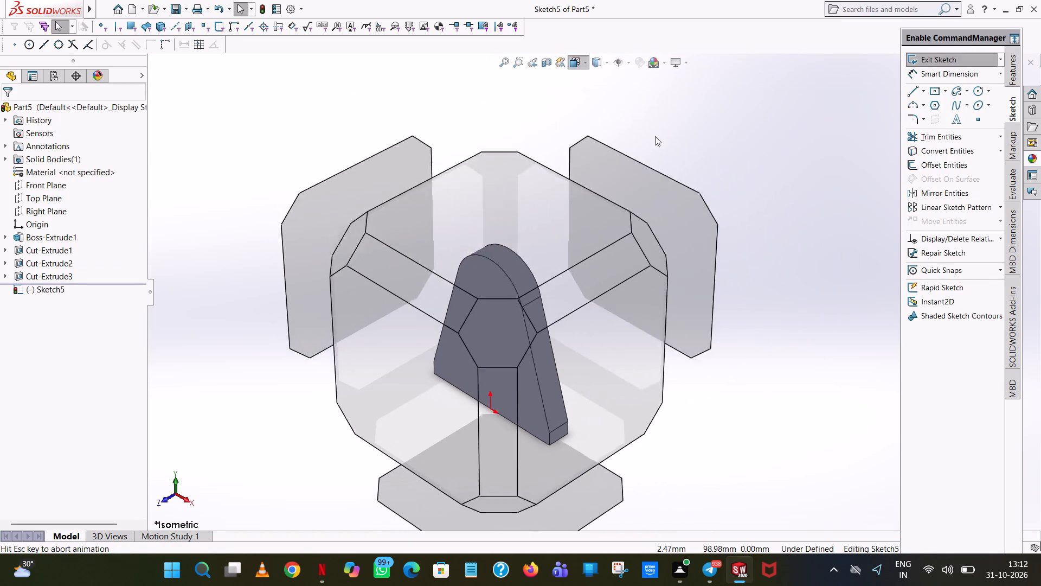
{"action": "left_click", "coordinate": [639, 123]}
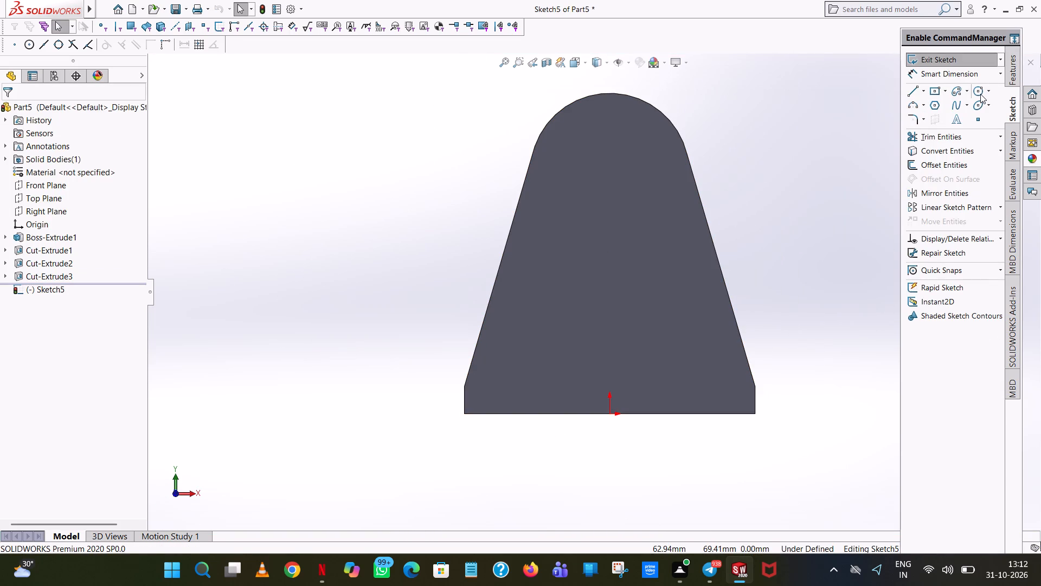
Sketch a circle of radius 2.5 mm concentric with the plate's rounded top arc.
{"action": "left_click", "coordinate": [980, 94]}
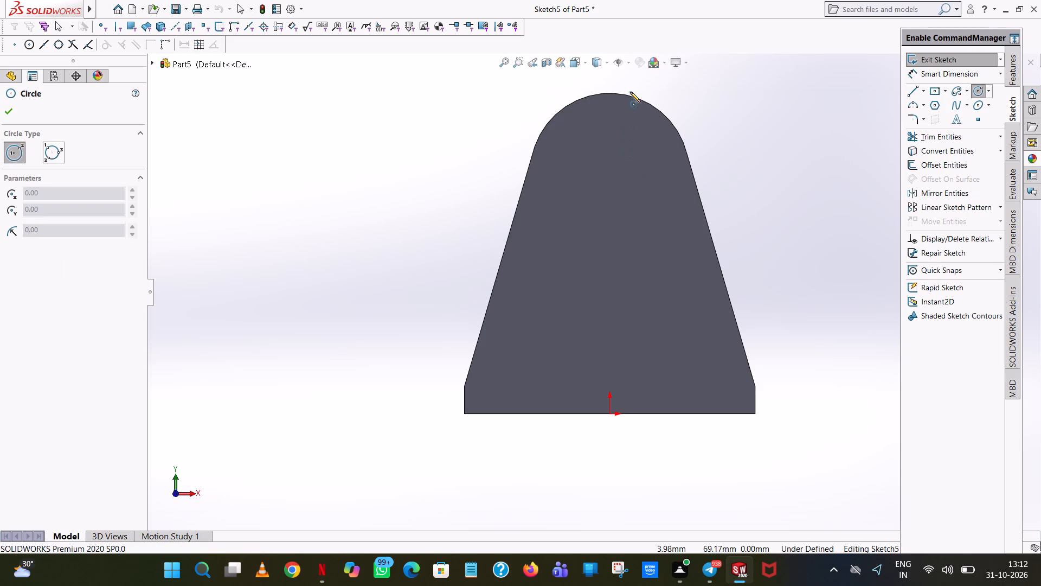
{"action": "scroll", "coordinate": [626, 93], "scroll_direction": "down", "scroll_amount": 2}
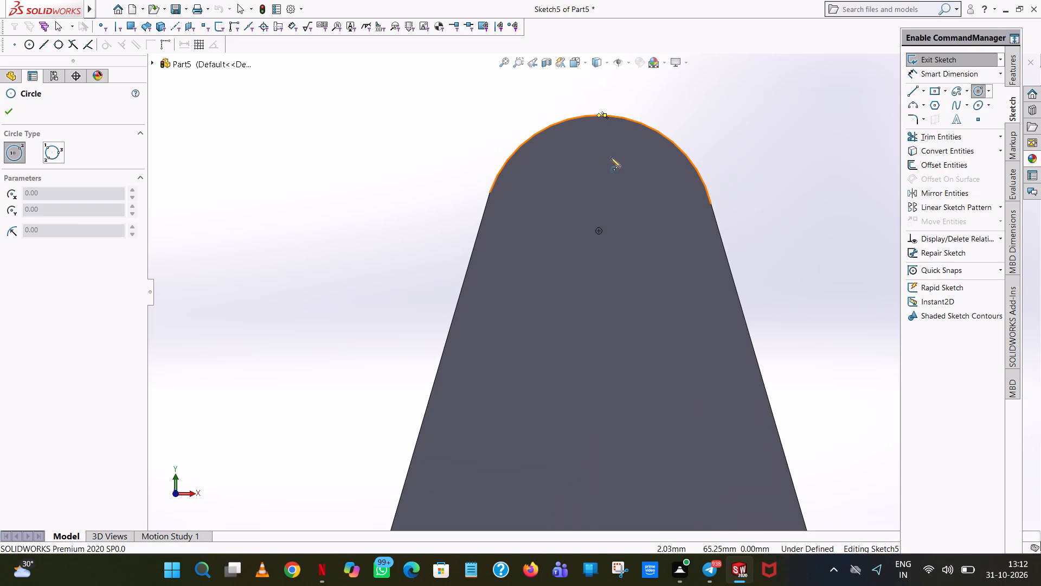
{"action": "left_click", "coordinate": [600, 231]}
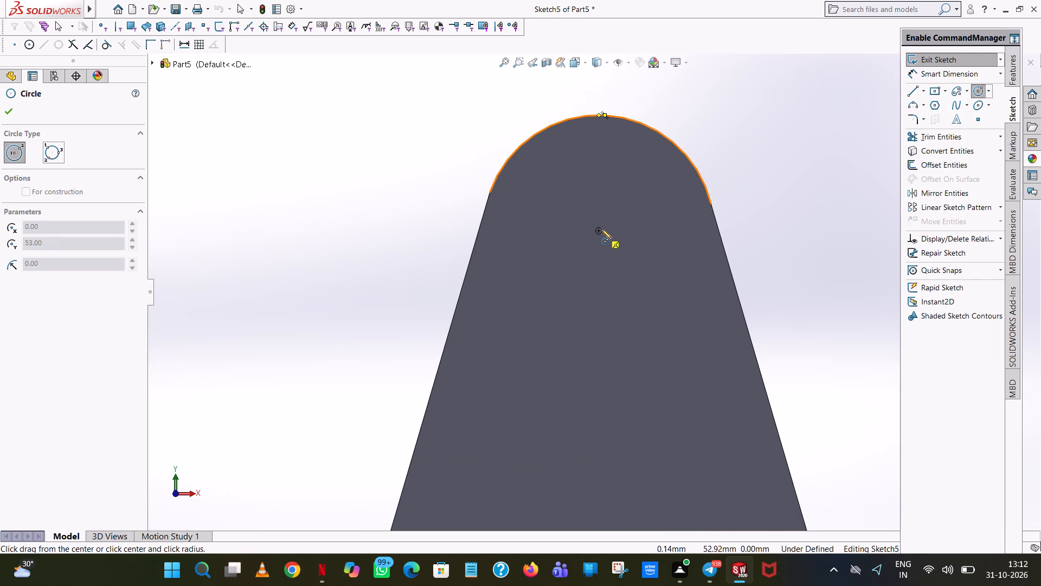
{"action": "left_click", "coordinate": [612, 206]}
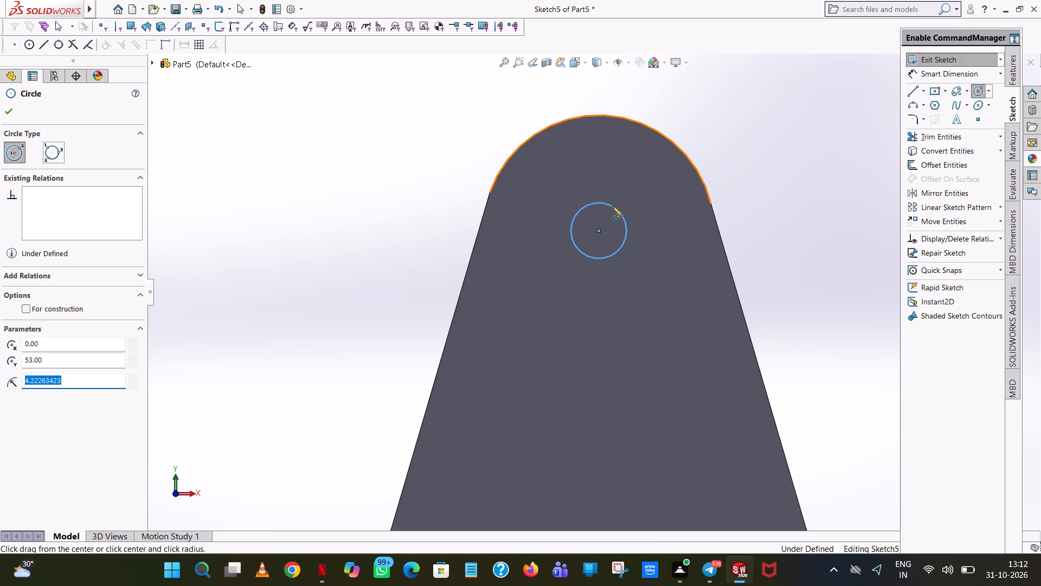
{"action": "type", "text": "2.5"}
{"action": "key", "text": "Return"}
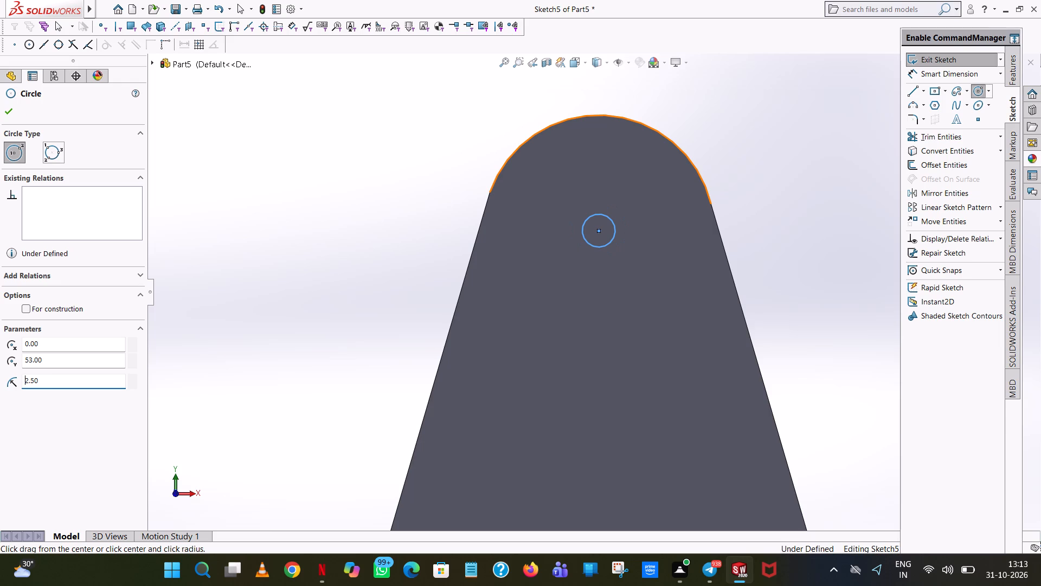
{"action": "right_click", "coordinate": [612, 206]}
{"action": "left_click", "coordinate": [635, 218]}
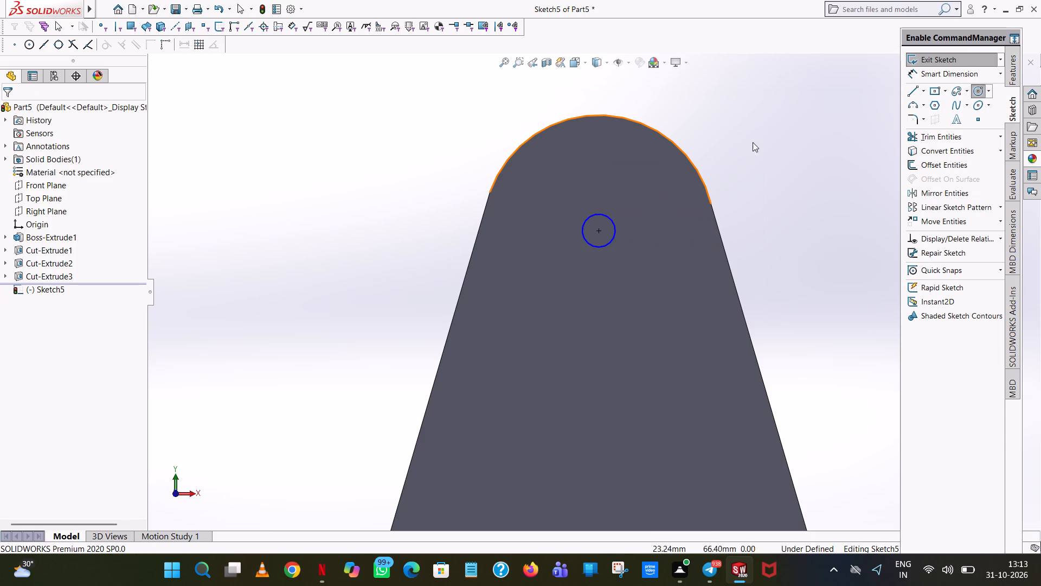
{"action": "left_click", "coordinate": [780, 175]}
Dimension the circle at the plate's rounded end with a 5 mm diameter.
{"action": "left_click", "coordinate": [967, 62]}
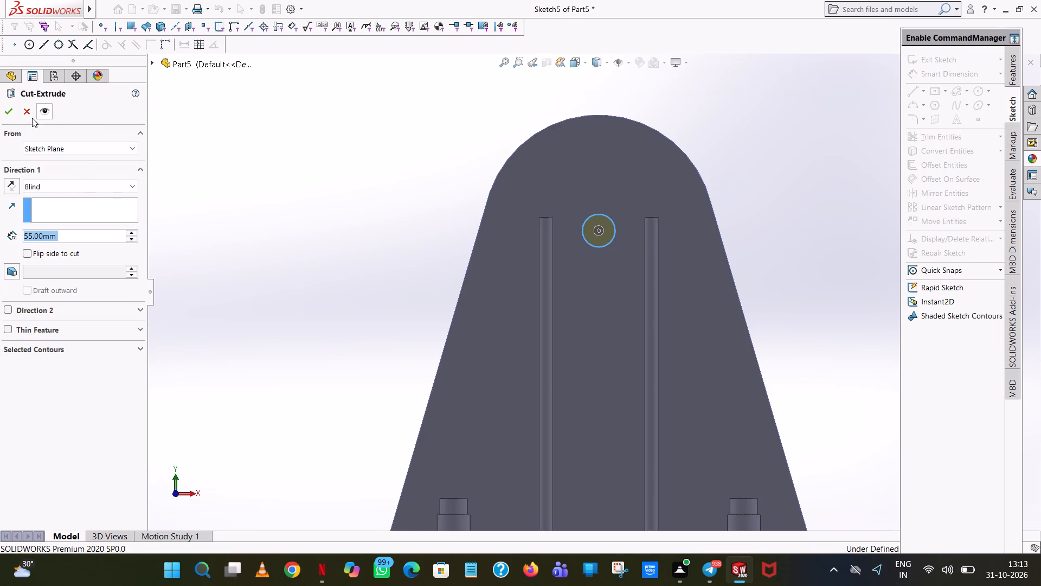
{"action": "left_click", "coordinate": [27, 115]}
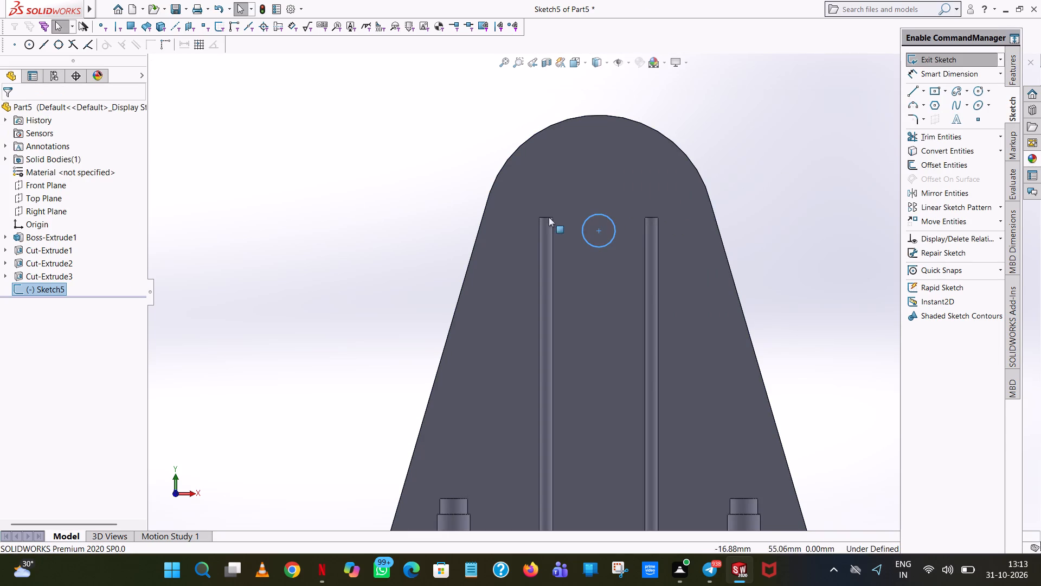
{"action": "middle_click_drag", "start_coordinate": [701, 238], "coordinate": [664, 224]}
{"action": "scroll", "coordinate": [664, 224], "scroll_direction": "up", "scroll_amount": 6}
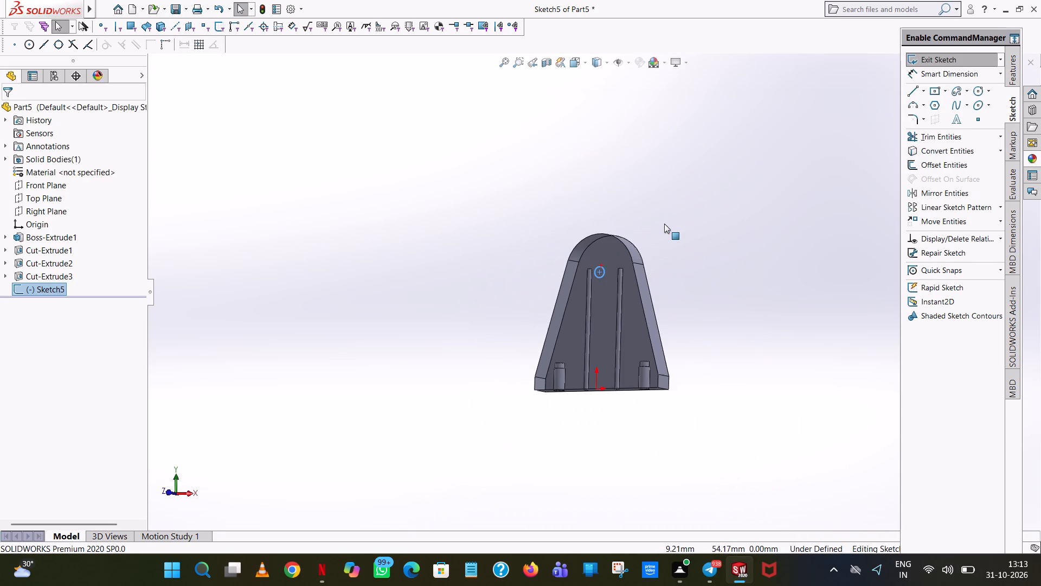
{"action": "middle_click_drag", "start_coordinate": [664, 224], "coordinate": [759, 239]}
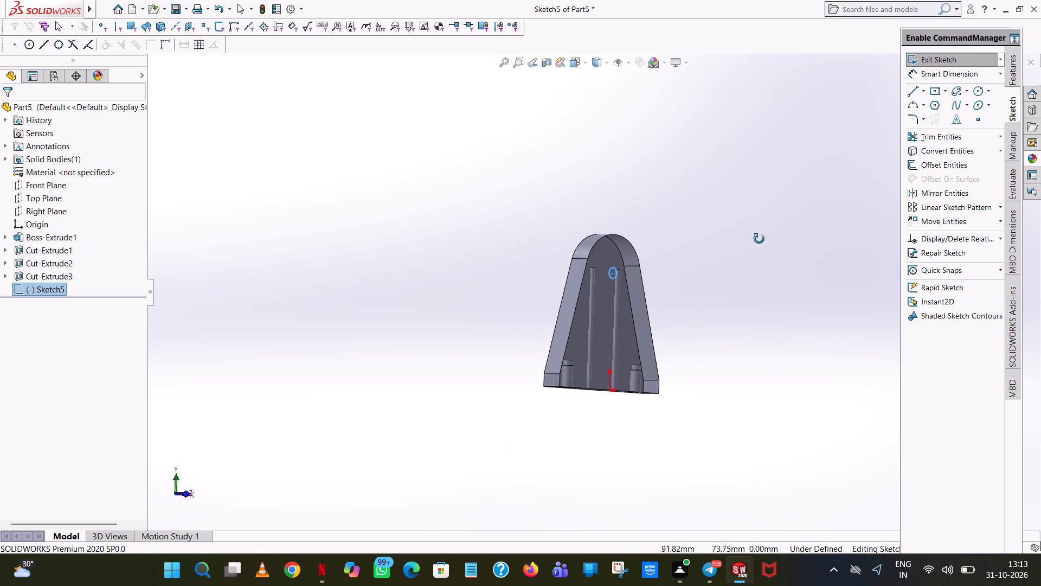
{"action": "middle_click_drag", "start_coordinate": [759, 239], "coordinate": [693, 270]}
{"action": "scroll", "coordinate": [592, 270], "scroll_direction": "down", "scroll_amount": 8}
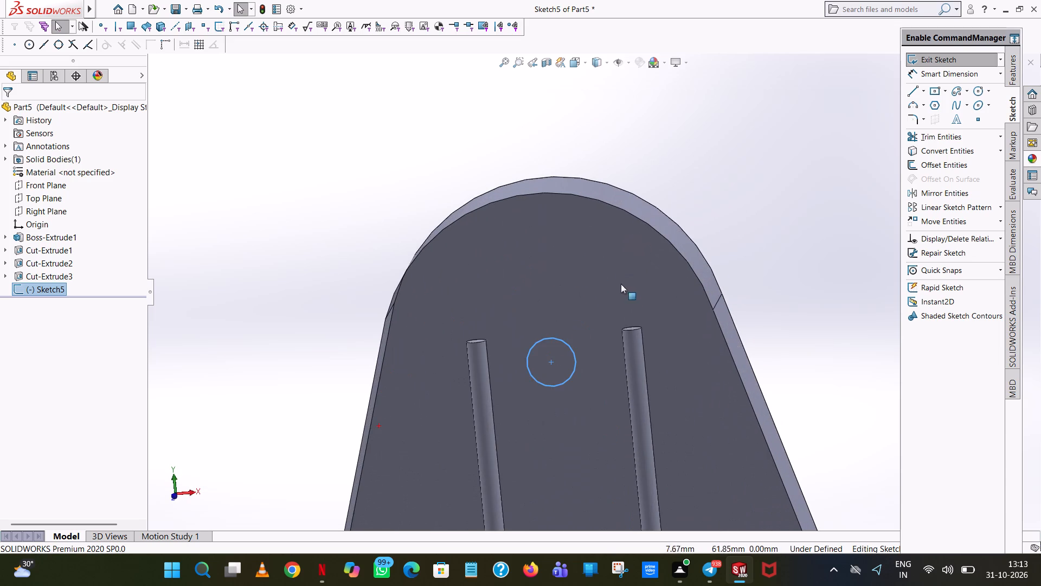
{"action": "middle_click_drag", "start_coordinate": [625, 307], "coordinate": [632, 266]}
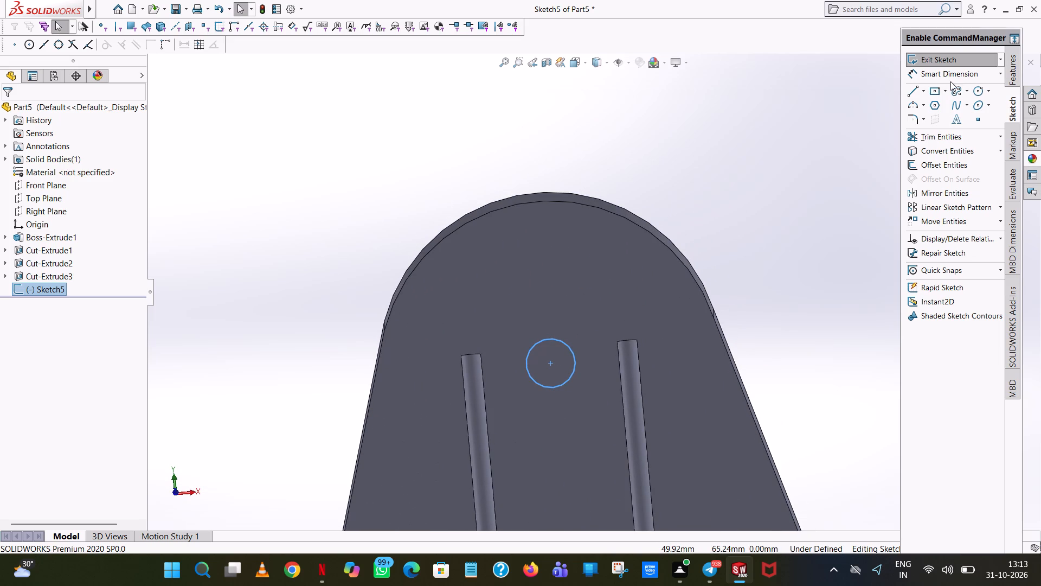
{"action": "left_click", "coordinate": [953, 71]}
{"action": "left_click", "coordinate": [551, 339]}
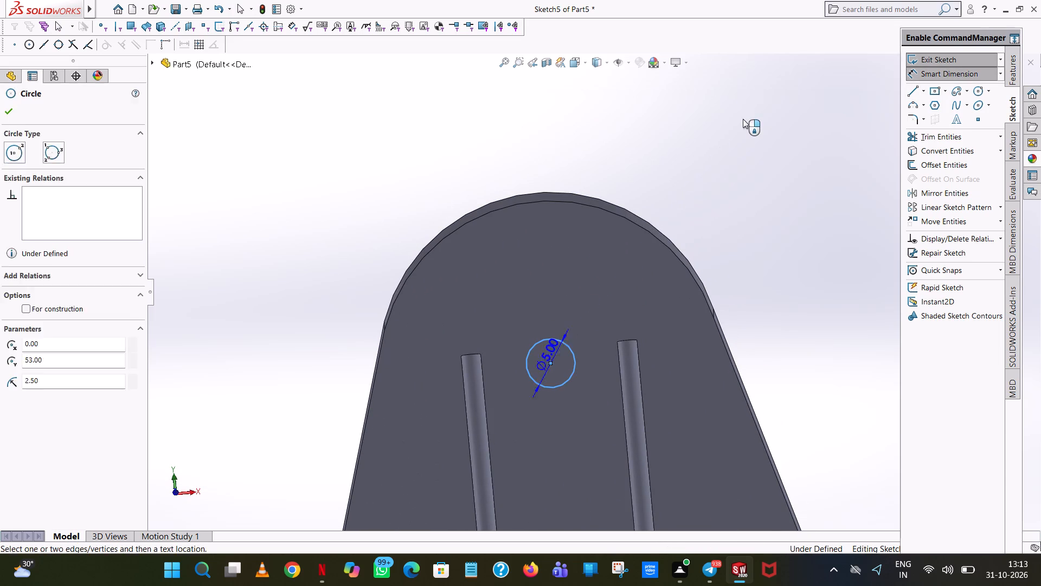
{"action": "left_click", "coordinate": [743, 118]}
{"action": "left_click", "coordinate": [694, 101]}
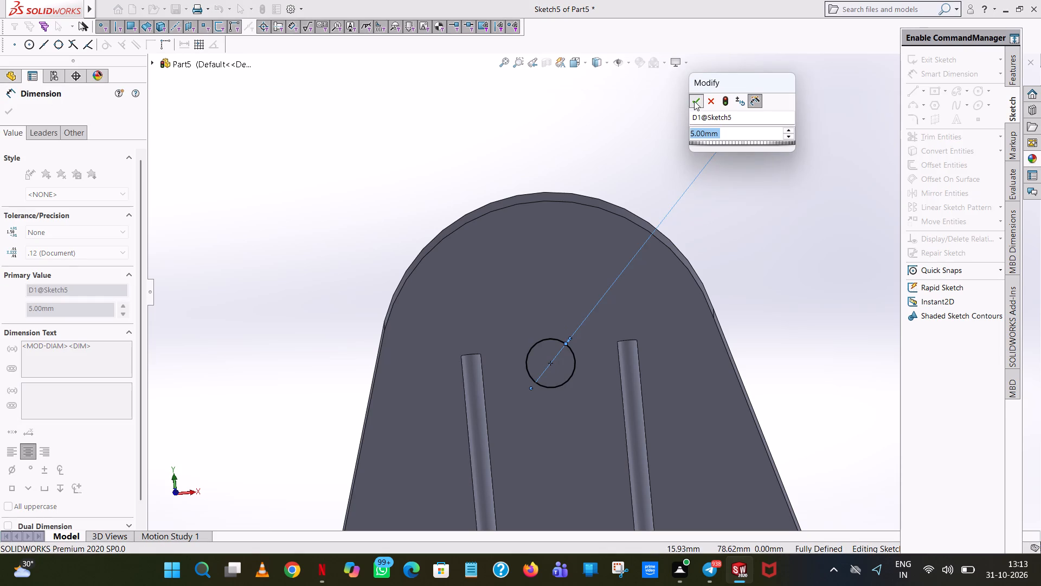
{"action": "left_click", "coordinate": [755, 272]}
Examine the sketched circle's position relative to the two long inner holes from several angles.
{"action": "scroll", "coordinate": [755, 272], "scroll_direction": "up", "scroll_amount": 8}
{"action": "middle_click_drag", "start_coordinate": [755, 275], "coordinate": [676, 327]}
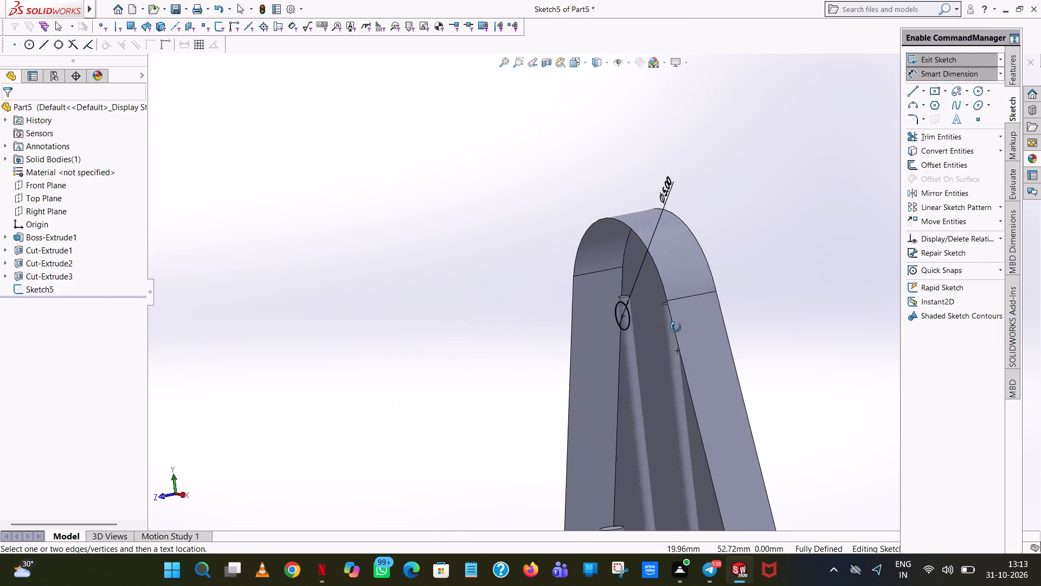
{"action": "middle_click_drag", "start_coordinate": [676, 327], "coordinate": [802, 358]}
{"action": "right_click", "coordinate": [678, 358]}
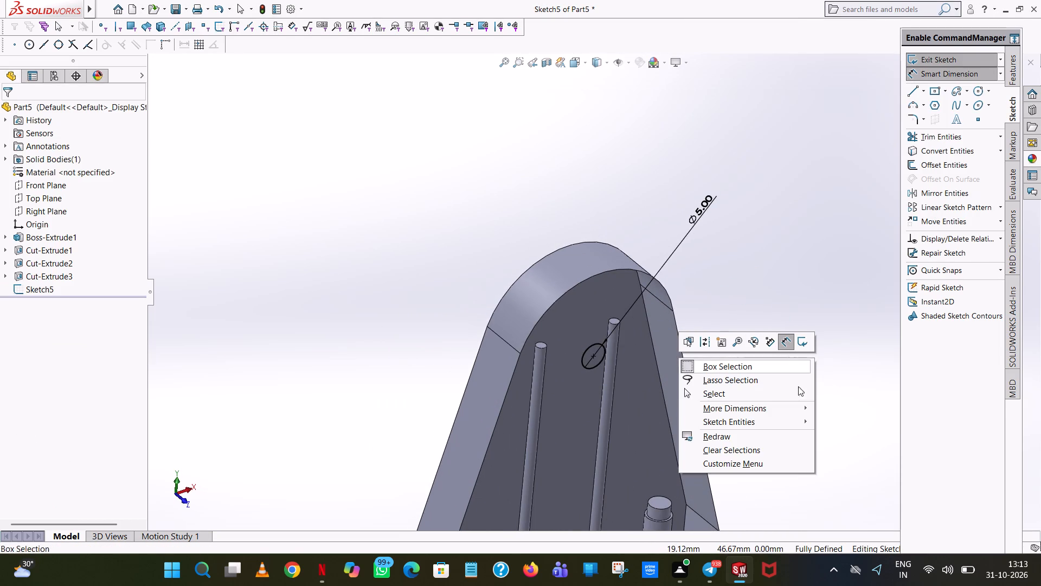
{"action": "left_click", "coordinate": [759, 252]}
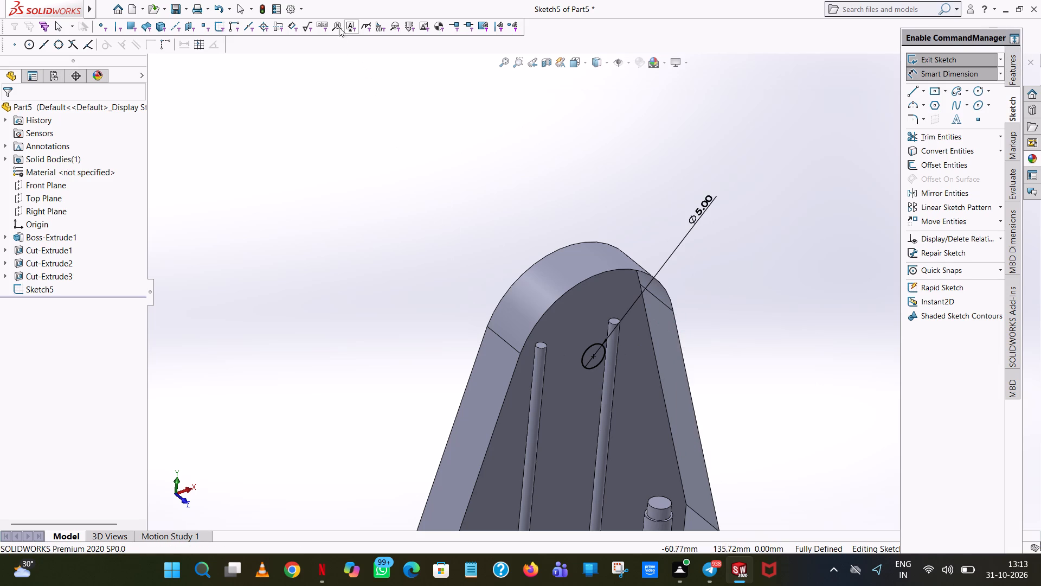
{"action": "scroll", "coordinate": [729, 394], "scroll_direction": "up", "scroll_amount": 2}
{"action": "middle_click_drag", "start_coordinate": [723, 383], "coordinate": [710, 367]}
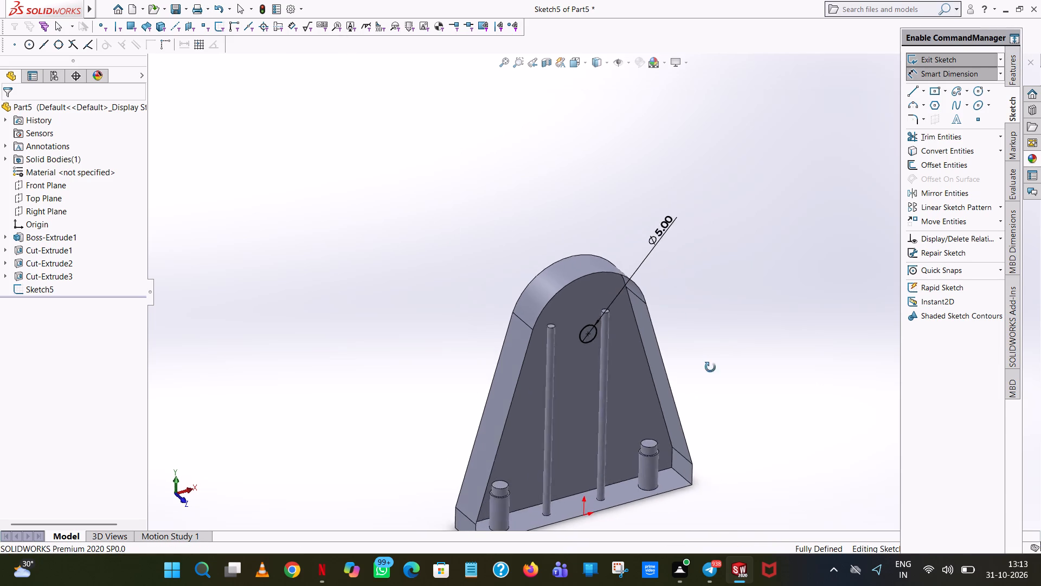
{"action": "middle_click_drag", "start_coordinate": [710, 367], "coordinate": [675, 313]}
{"action": "scroll", "coordinate": [674, 313], "scroll_direction": "up", "scroll_amount": 1}
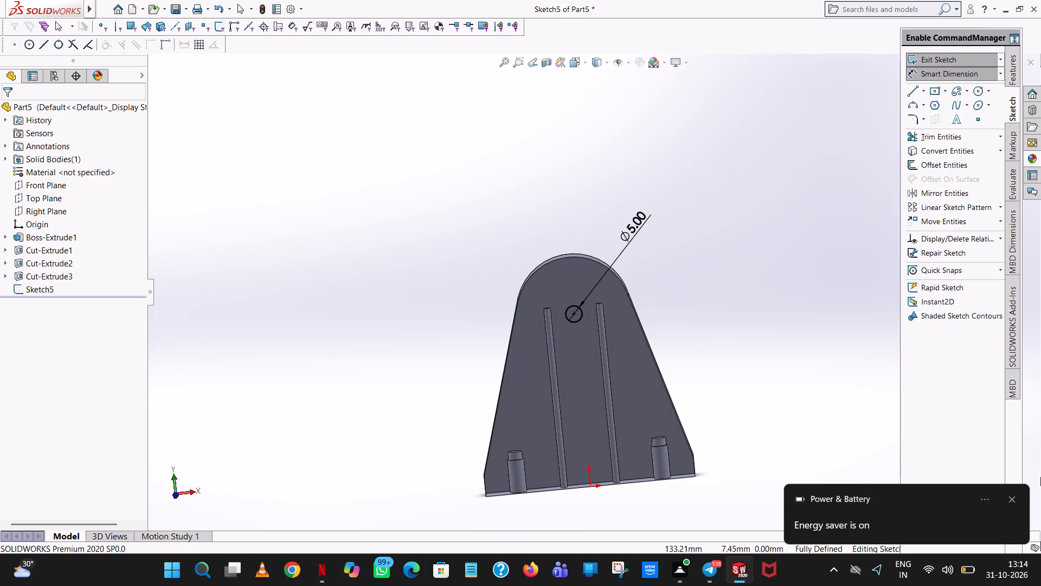
{"action": "left_click", "coordinate": [1011, 501]}
{"action": "scroll", "coordinate": [687, 375], "scroll_direction": "down", "scroll_amount": 4}
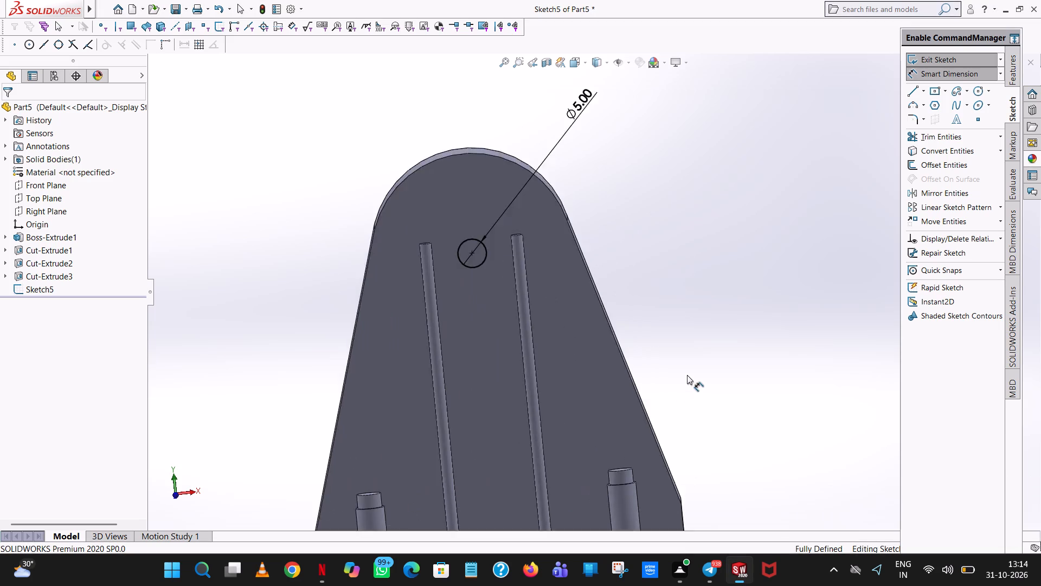
Examine the sketched 5 mm circle on the tapered plate from the front, the side and below.
{"action": "scroll", "coordinate": [688, 374], "scroll_direction": "up", "scroll_amount": 3}
{"action": "middle_click", "coordinate": [687, 374]}
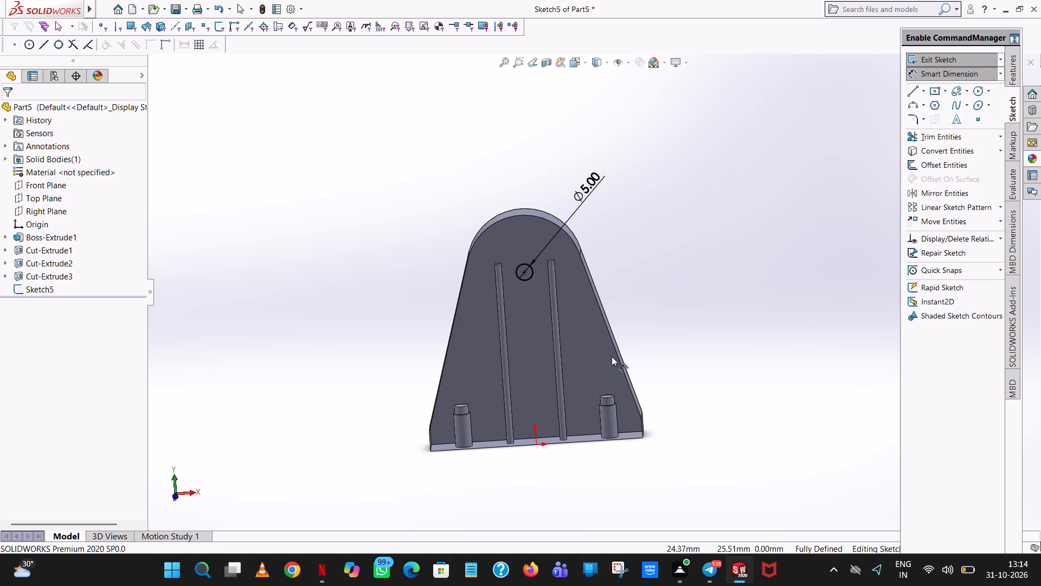
{"action": "middle_click_drag", "start_coordinate": [612, 355], "coordinate": [681, 233]}
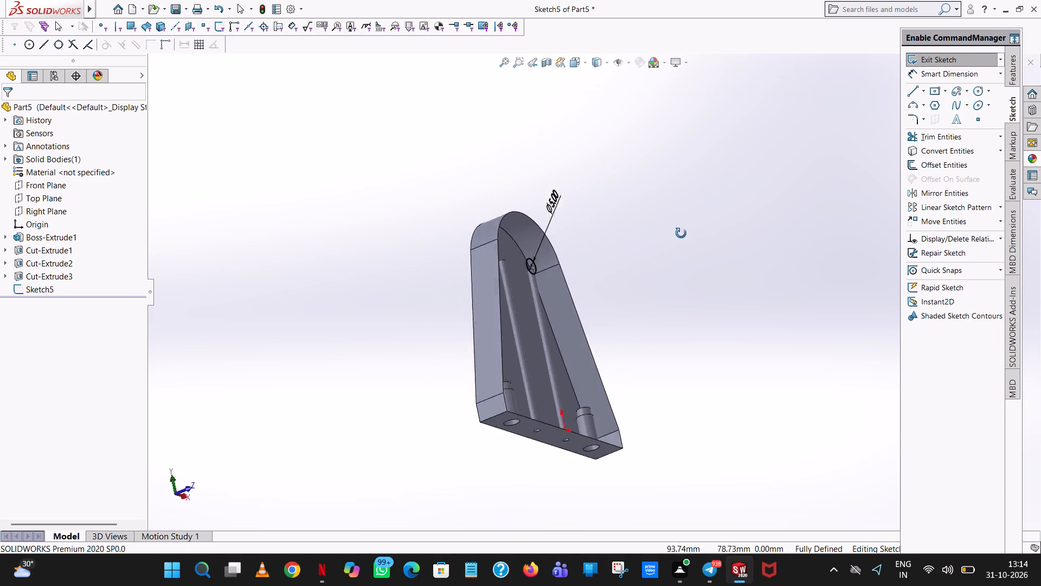
{"action": "middle_click_drag", "start_coordinate": [681, 233], "coordinate": [668, 69]}
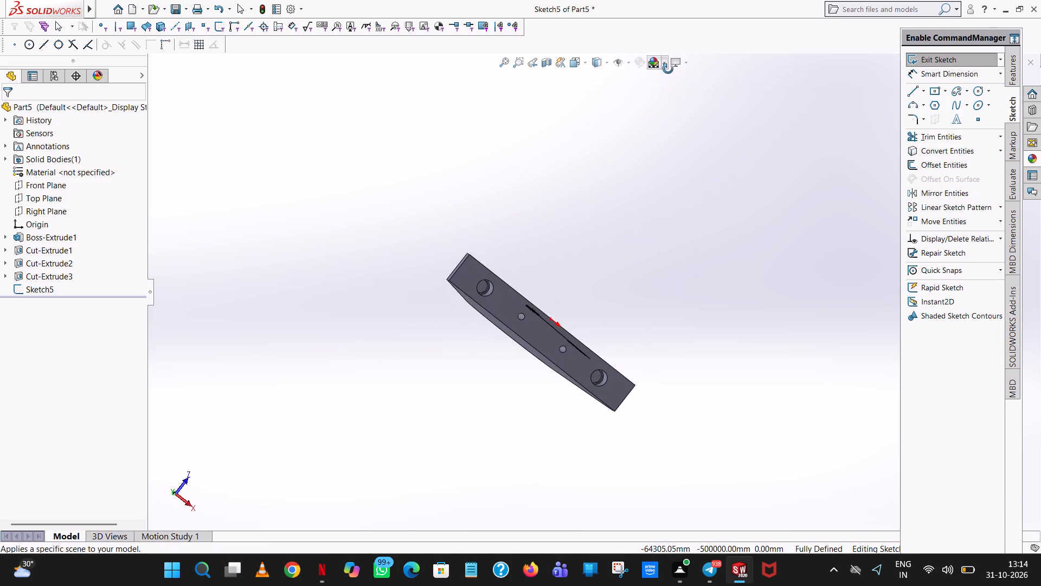
{"action": "middle_click_drag", "start_coordinate": [668, 69], "coordinate": [651, 304]}
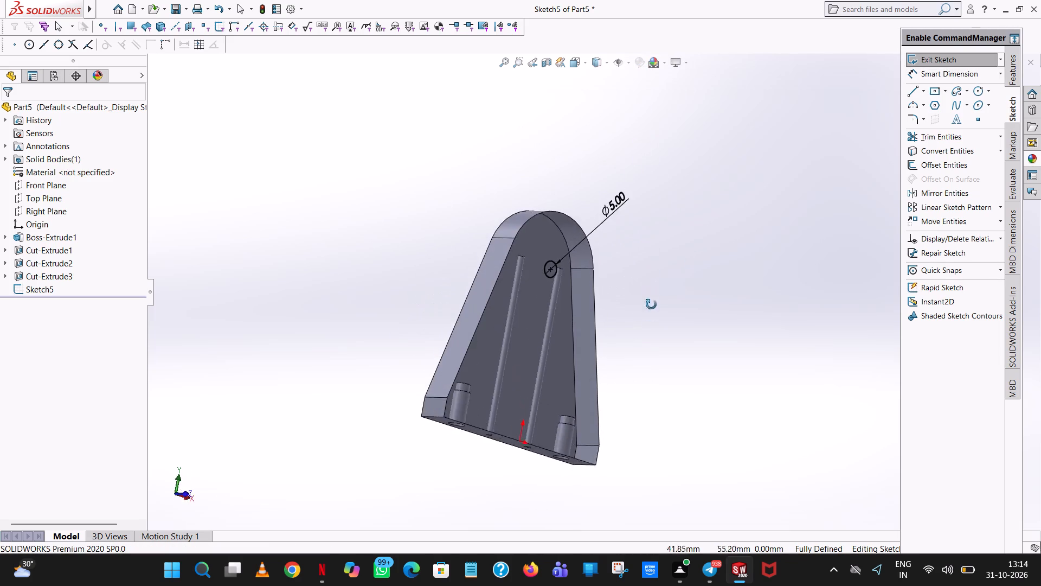
{"action": "middle_click_drag", "start_coordinate": [651, 304], "coordinate": [602, 291]}
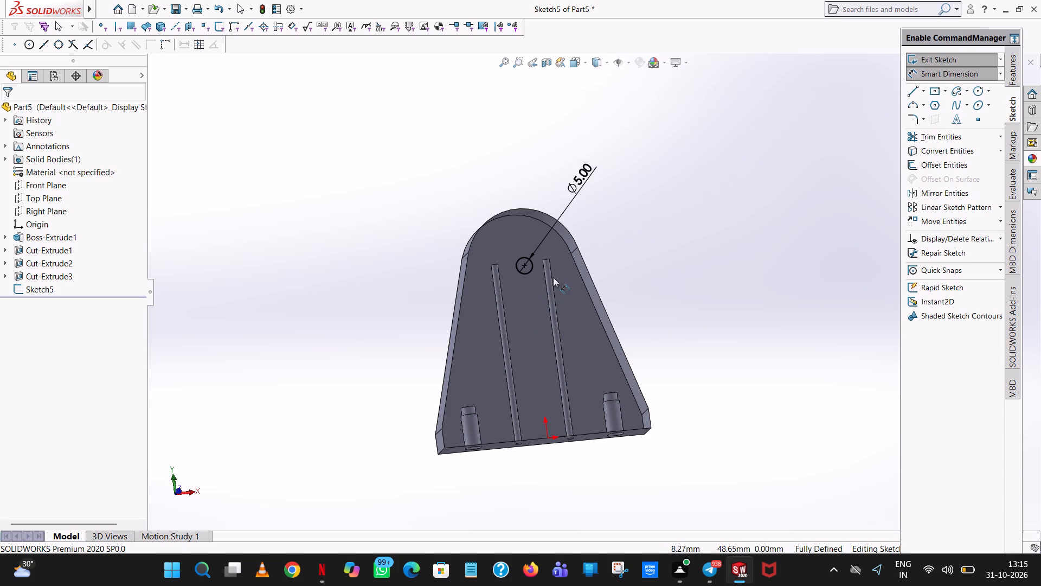
{"action": "scroll", "coordinate": [553, 290], "scroll_direction": "down", "scroll_amount": 5}
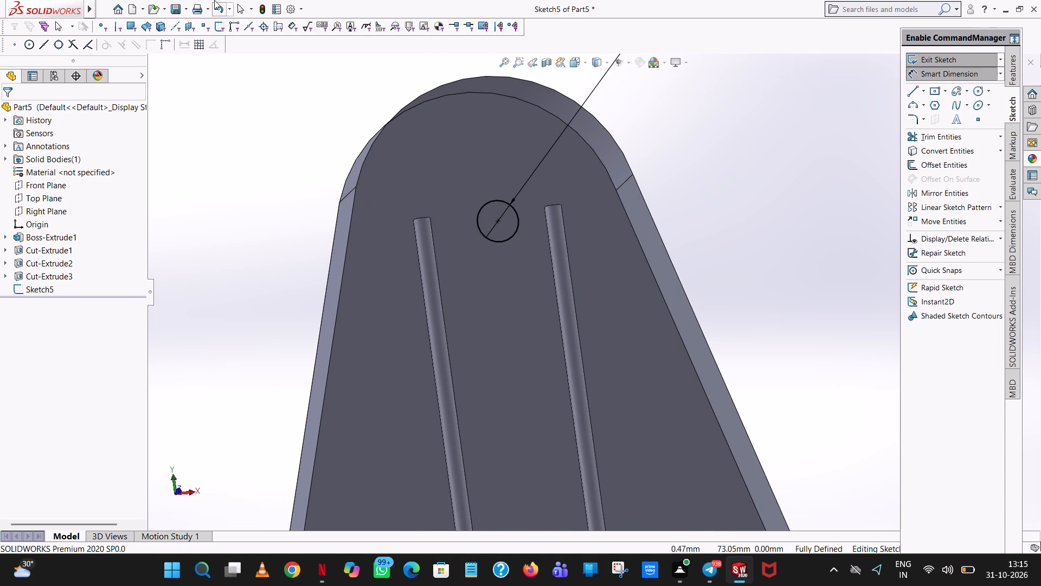
{"action": "left_click", "coordinate": [214, 10]}
Extrude-cut the 5 mm circle through the plate's rounded end using a blind depth of 55 mm.
{"action": "scroll", "coordinate": [541, 364], "scroll_direction": "up", "scroll_amount": 4}
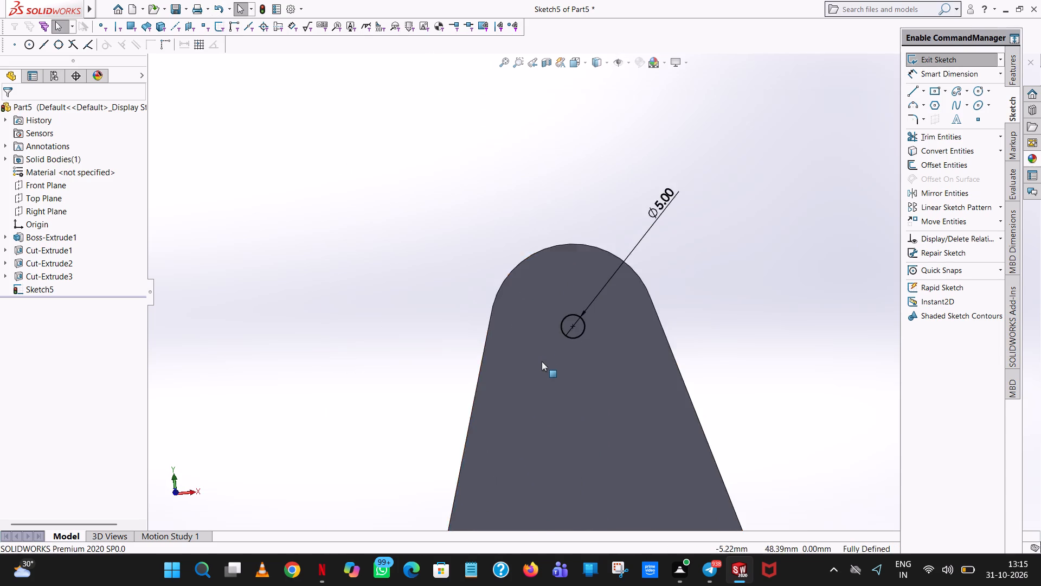
{"action": "scroll", "coordinate": [542, 361], "scroll_direction": "up", "scroll_amount": 4}
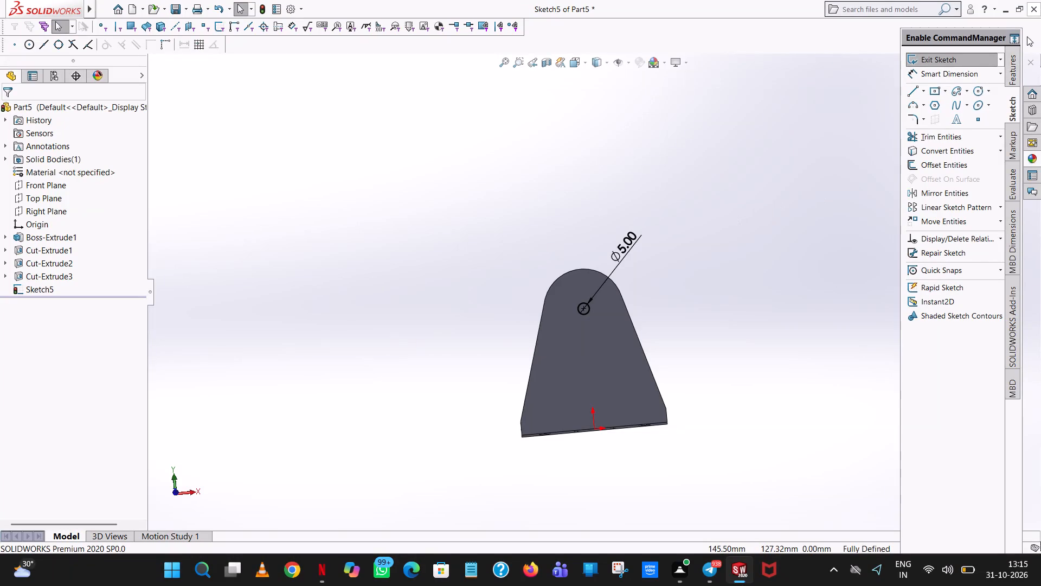
{"action": "left_click", "coordinate": [1016, 65]}
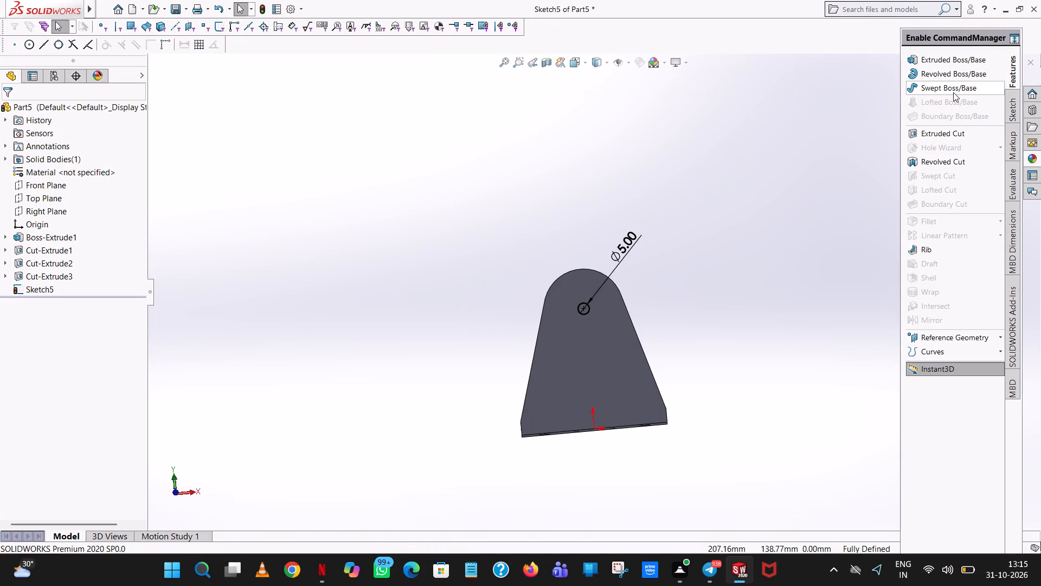
{"action": "left_click", "coordinate": [947, 129]}
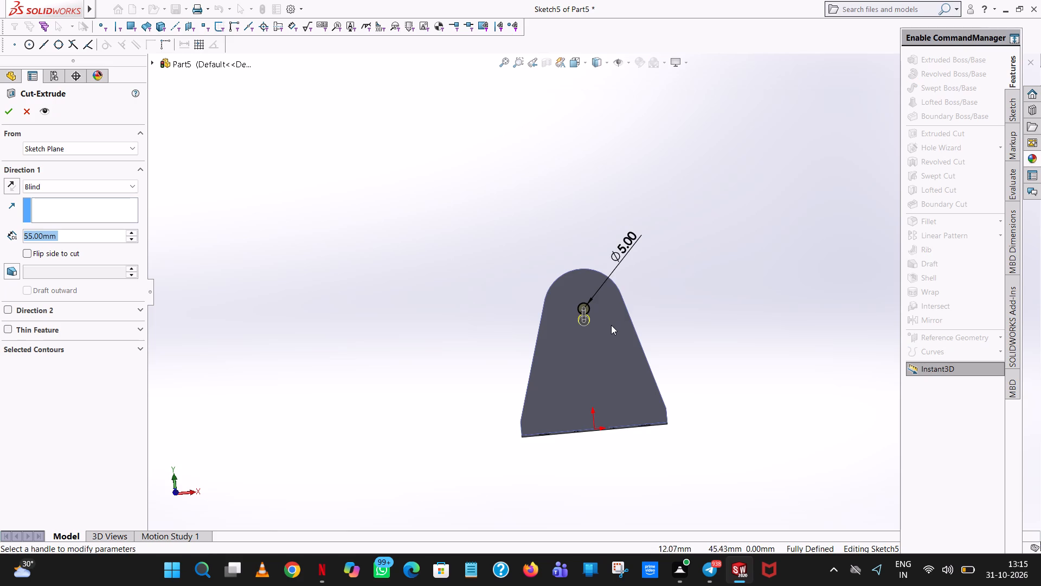
{"action": "middle_click_drag", "start_coordinate": [609, 332], "coordinate": [562, 419]}
{"action": "scroll", "coordinate": [593, 310], "scroll_direction": "down", "scroll_amount": 6}
{"action": "left_click", "coordinate": [7, 119]}
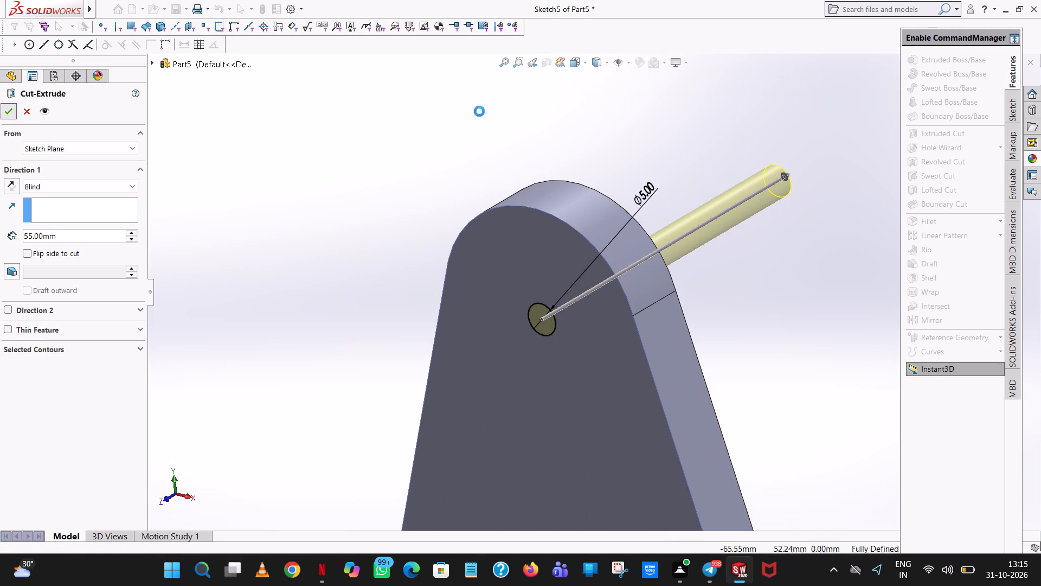
{"action": "left_click", "coordinate": [493, 108]}
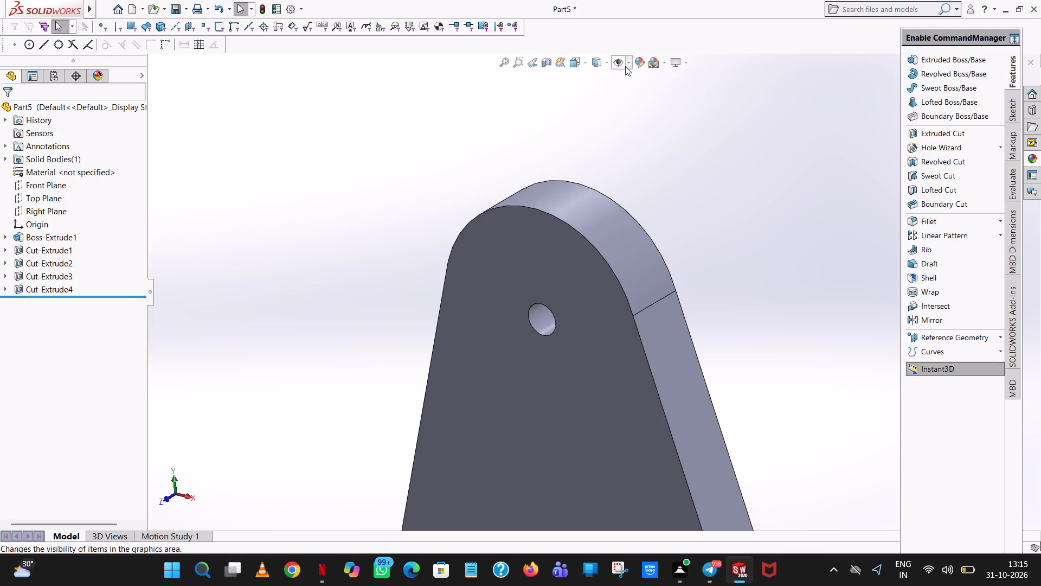
Switch the display to wireframe and examine the new hole's position relative to the two long inner holes.
{"action": "left_click", "coordinate": [605, 66]}
{"action": "left_click", "coordinate": [598, 139]}
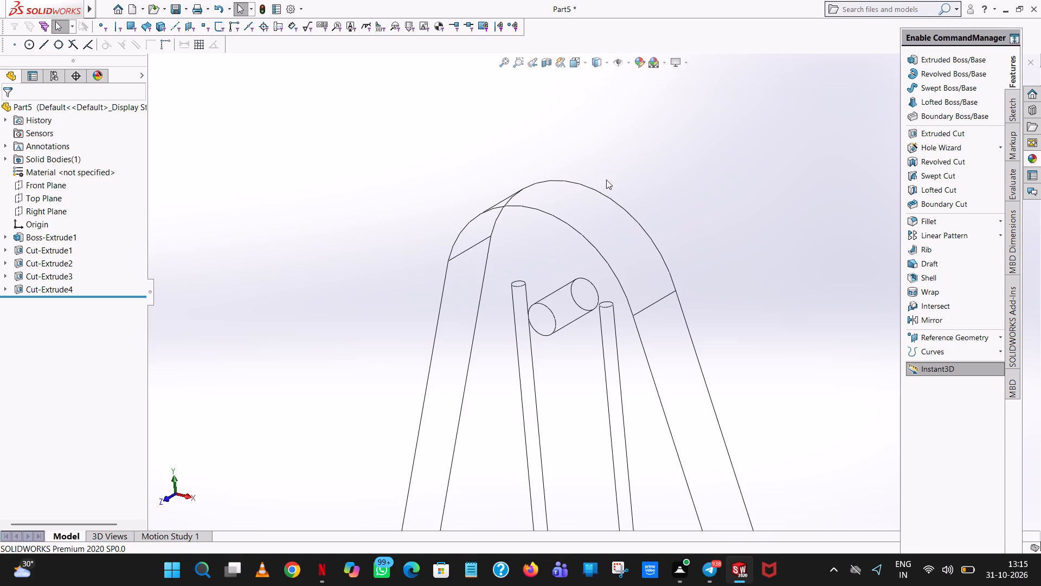
{"action": "scroll", "coordinate": [612, 230], "scroll_direction": "up", "scroll_amount": 5}
{"action": "middle_click_drag", "start_coordinate": [612, 232], "coordinate": [663, 190]}
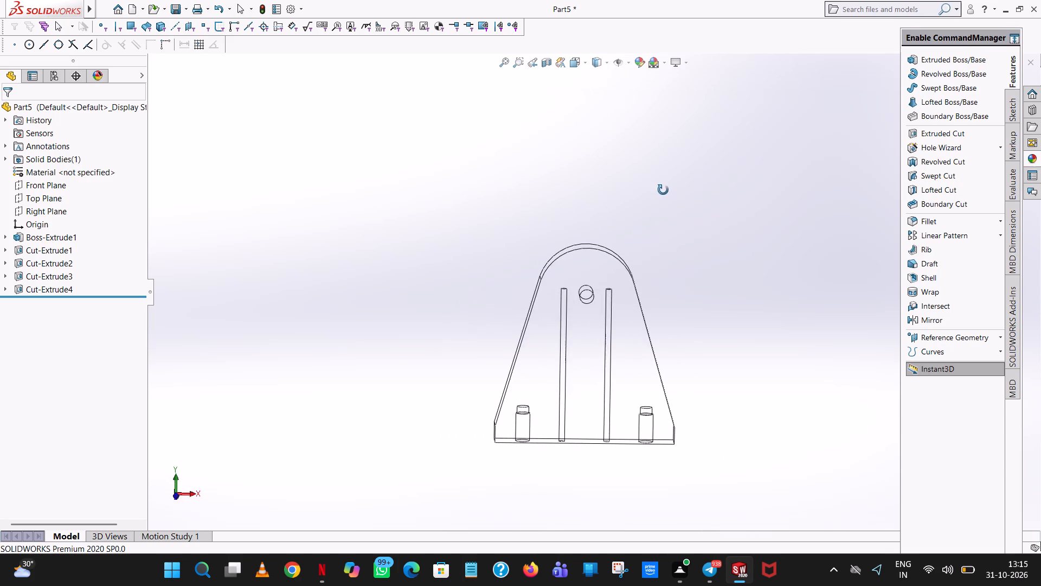
{"action": "middle_click_drag", "start_coordinate": [663, 190], "coordinate": [659, 173]}
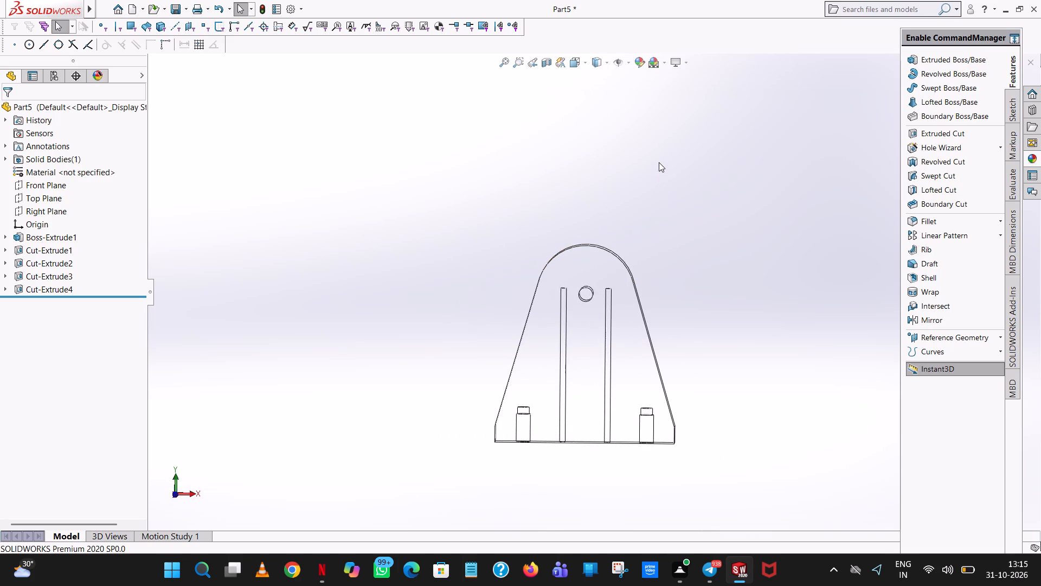
{"action": "middle_click_drag", "start_coordinate": [637, 241], "coordinate": [637, 212]}
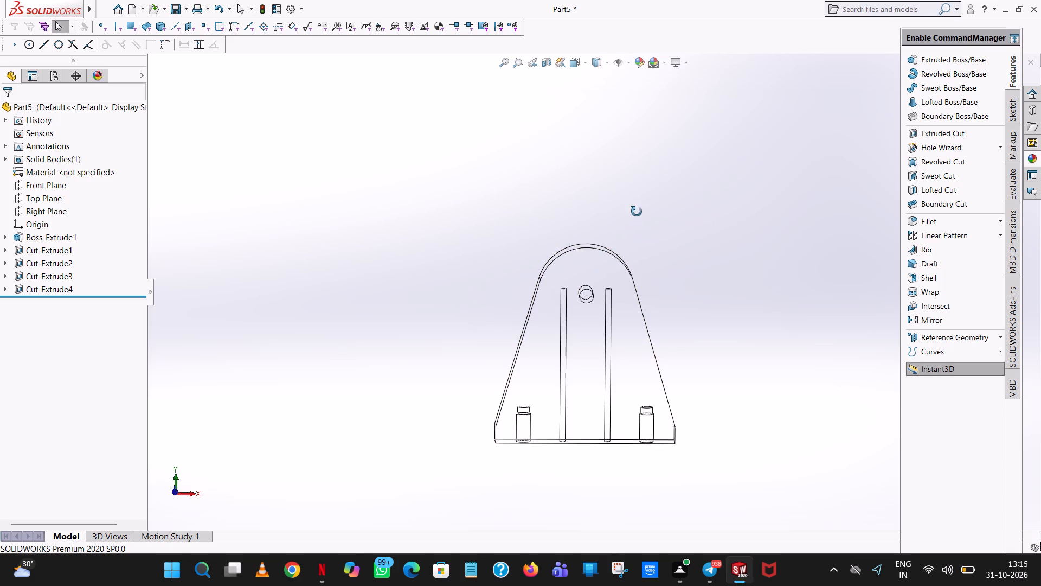
{"action": "middle_click_drag", "start_coordinate": [637, 212], "coordinate": [641, 234]}
Start a new extruded-cut sketch on the plate's front tapered face and return the display to shaded with edges.
{"action": "scroll", "coordinate": [641, 234], "scroll_direction": "up", "scroll_amount": 1}
{"action": "left_click", "coordinate": [934, 138]}
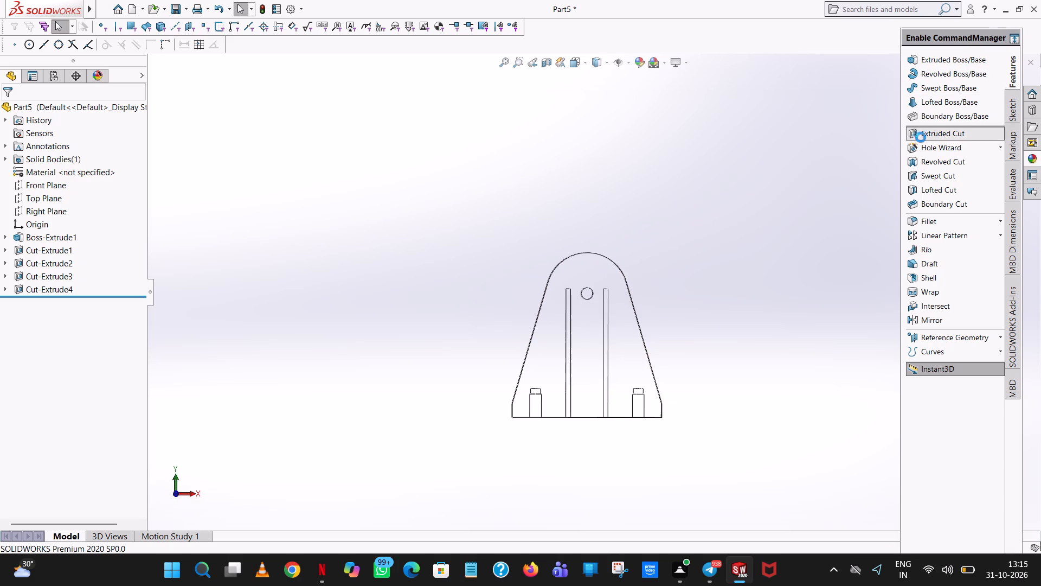
{"action": "left_click", "coordinate": [588, 275]}
{"action": "scroll", "coordinate": [600, 304], "scroll_direction": "down", "scroll_amount": 5}
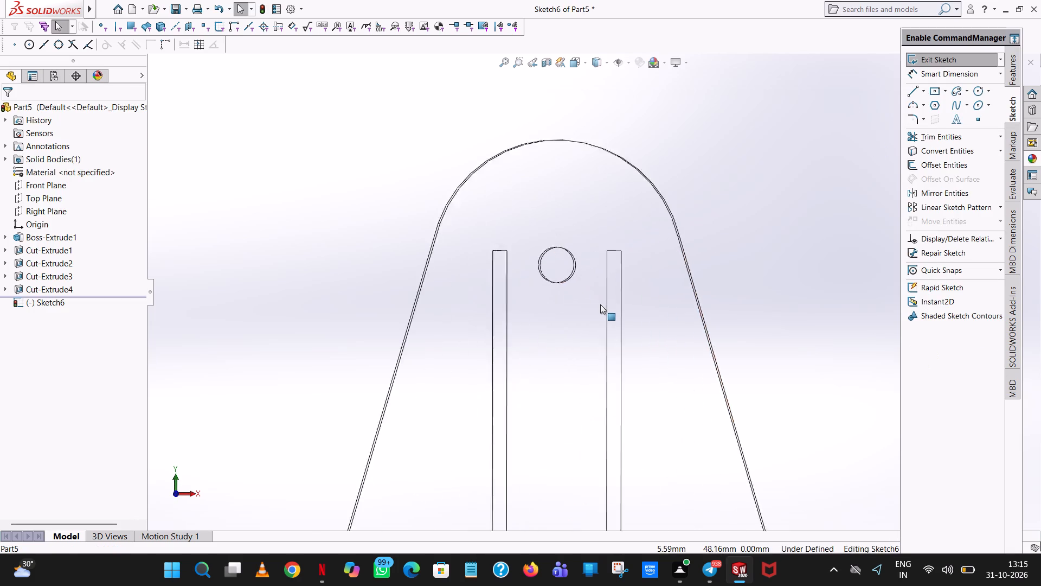
{"action": "scroll", "coordinate": [600, 304], "scroll_direction": "down", "scroll_amount": 2}
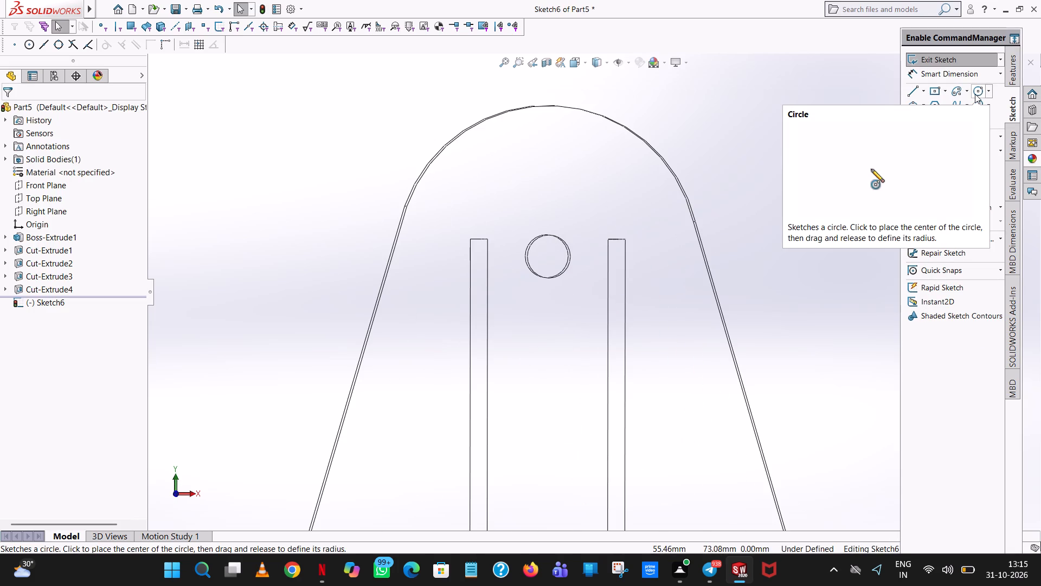
{"action": "left_click", "coordinate": [602, 58]}
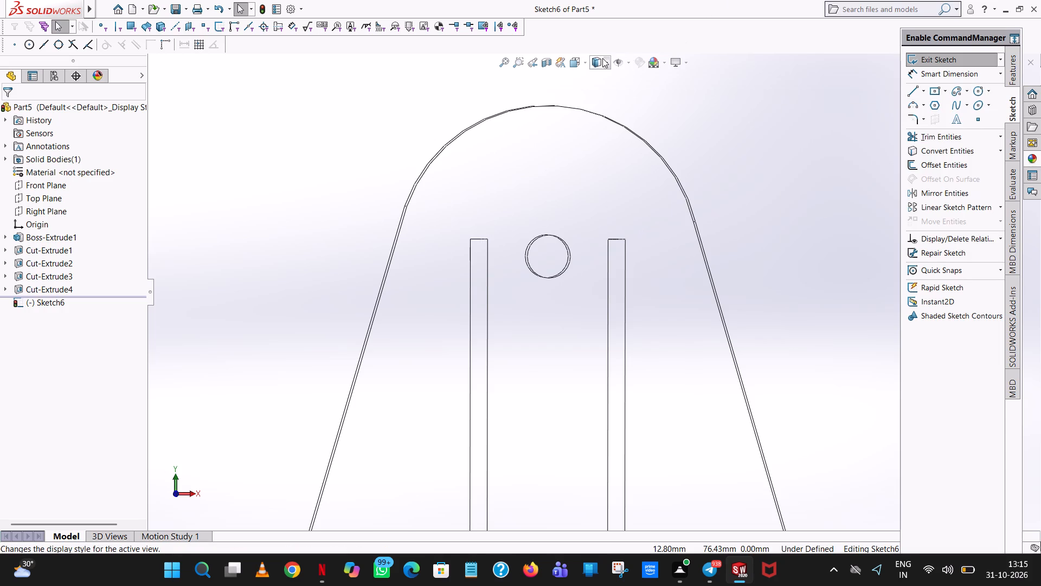
{"action": "left_click", "coordinate": [597, 77]}
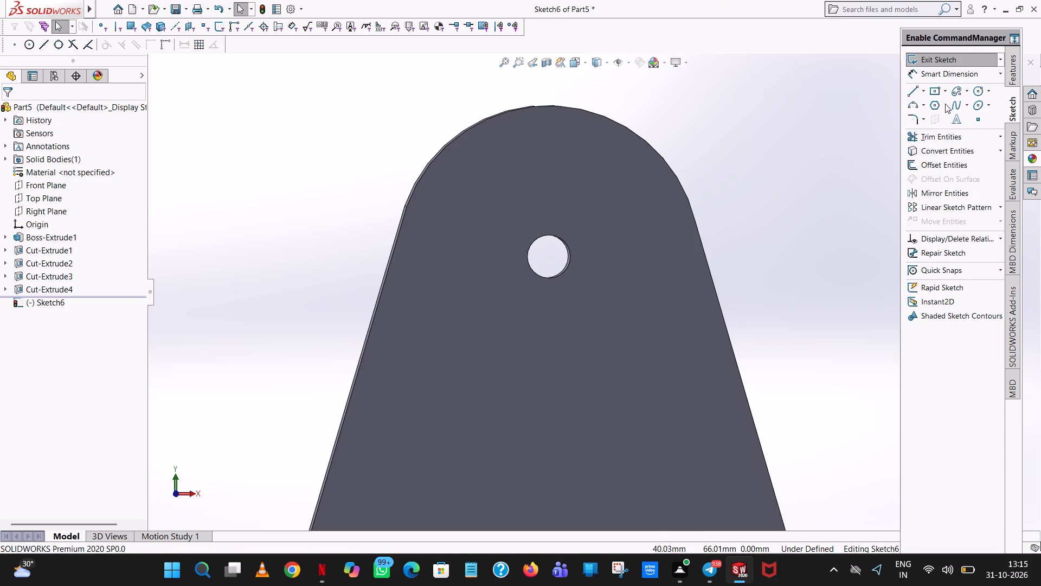
Sketch a circle of radius 5 mm concentric with the 5 mm hole and orient the view to the front.
{"action": "left_click", "coordinate": [975, 93]}
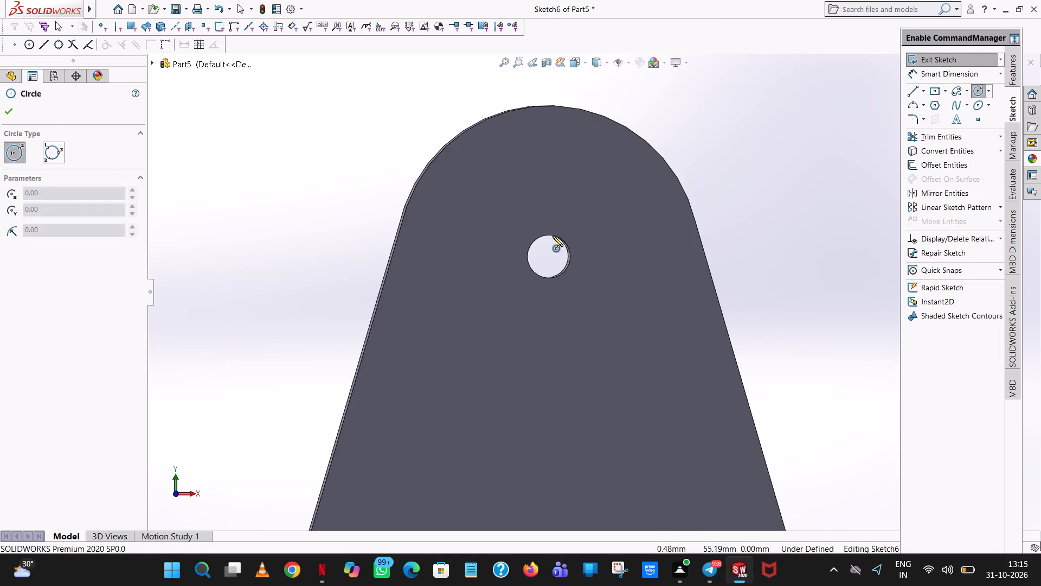
{"action": "scroll", "coordinate": [567, 249], "scroll_direction": "down", "scroll_amount": 4}
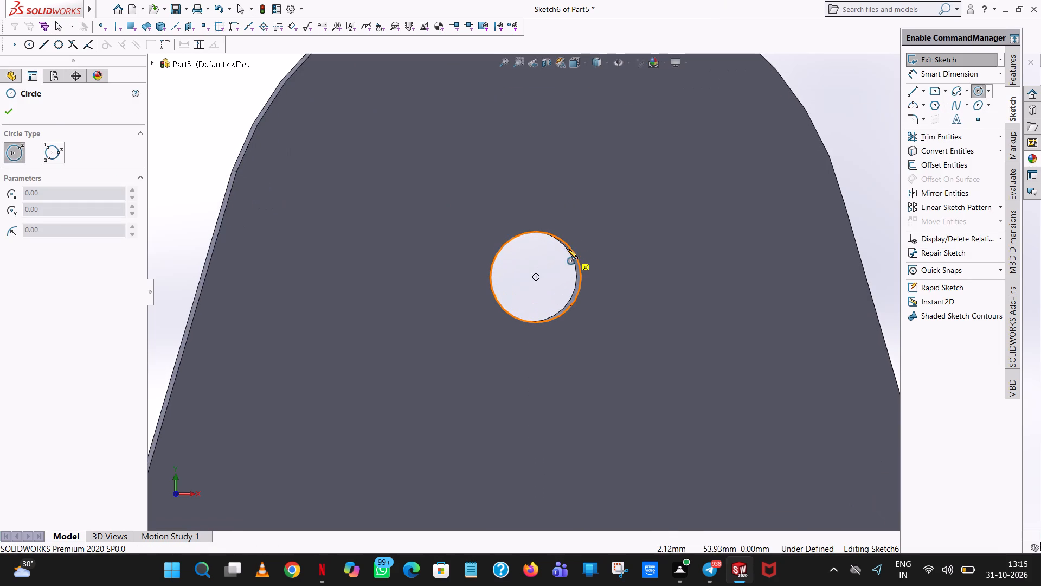
{"action": "left_click", "coordinate": [535, 276]}
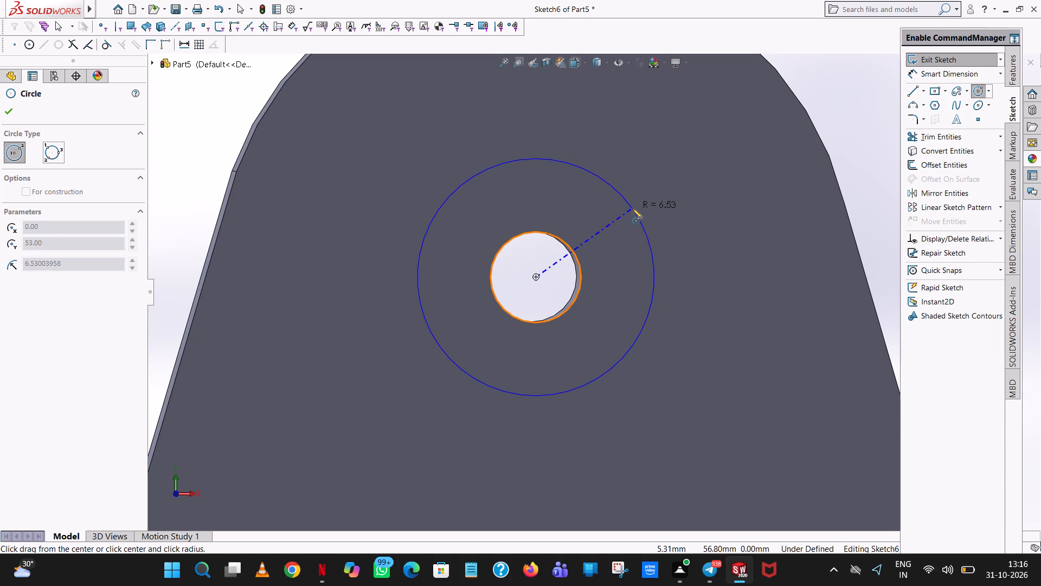
{"action": "left_click", "coordinate": [632, 208]}
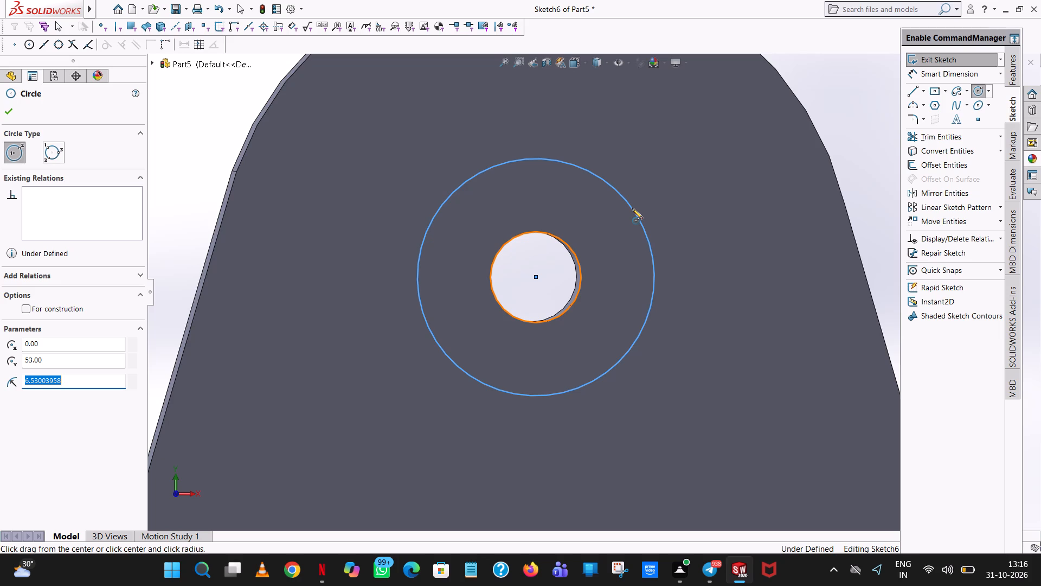
{"action": "key", "text": "5"}
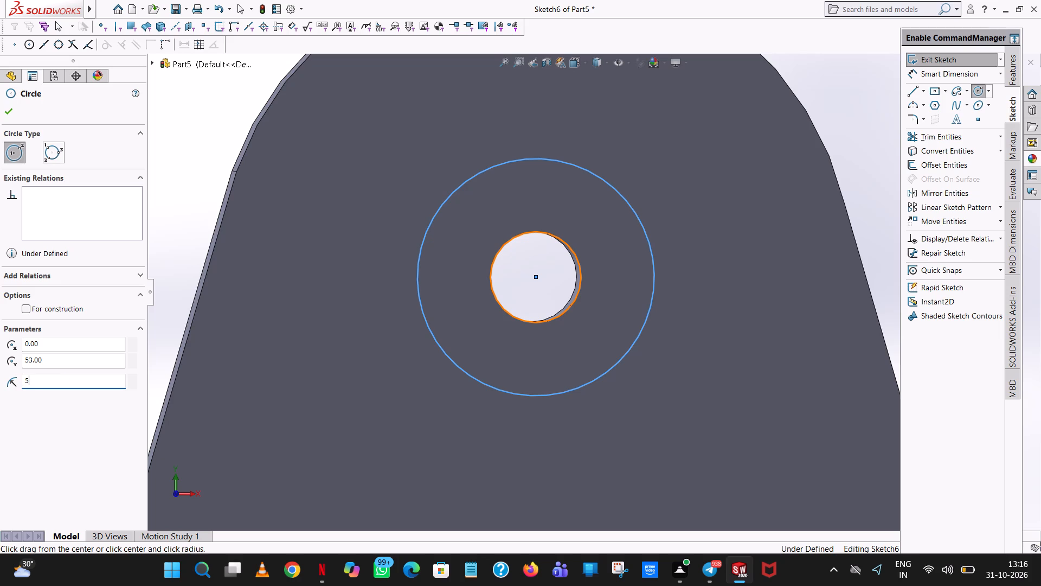
{"action": "key", "text": "Return"}
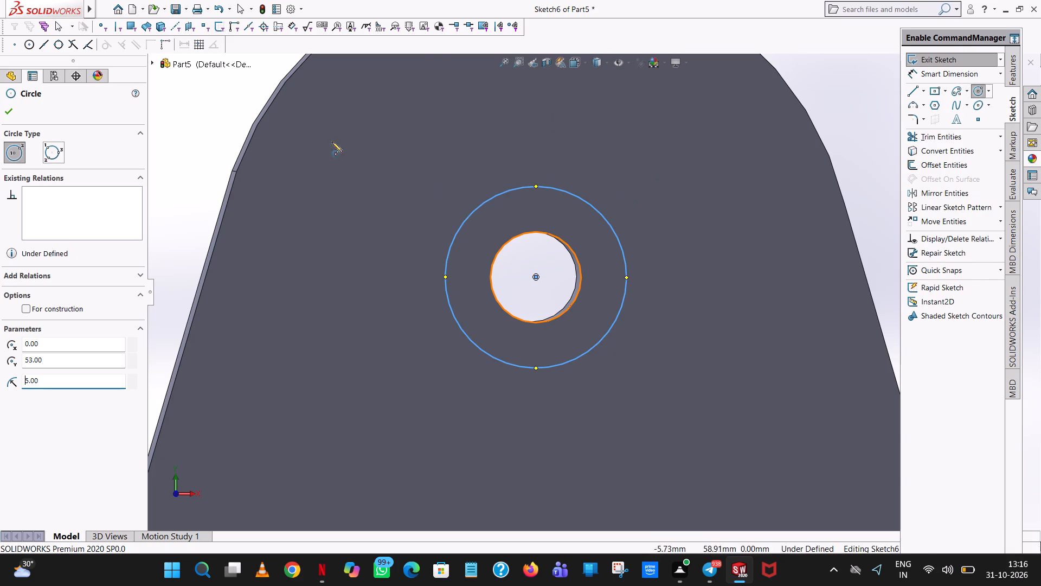
{"action": "left_click", "coordinate": [584, 62]}
{"action": "left_click", "coordinate": [640, 122]}
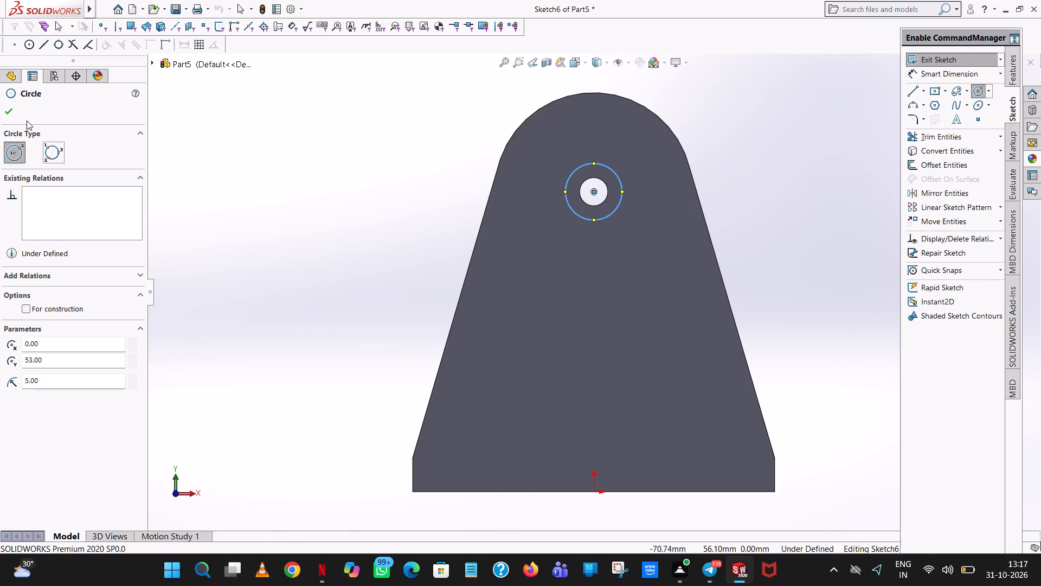
{"action": "left_click", "coordinate": [5, 105]}
{"action": "left_click", "coordinate": [737, 165]}
Sketch a horizontal line 5.5 mm long running rightward from the circle's centre.
{"action": "scroll", "coordinate": [602, 179], "scroll_direction": "down", "scroll_amount": 8}
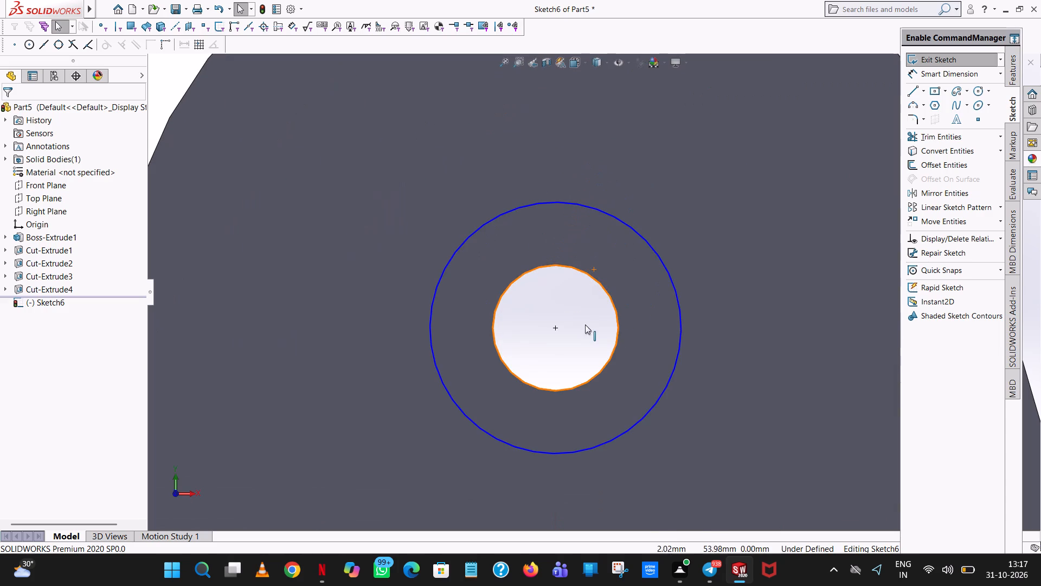
{"action": "scroll", "coordinate": [584, 326], "scroll_direction": "up", "scroll_amount": 1}
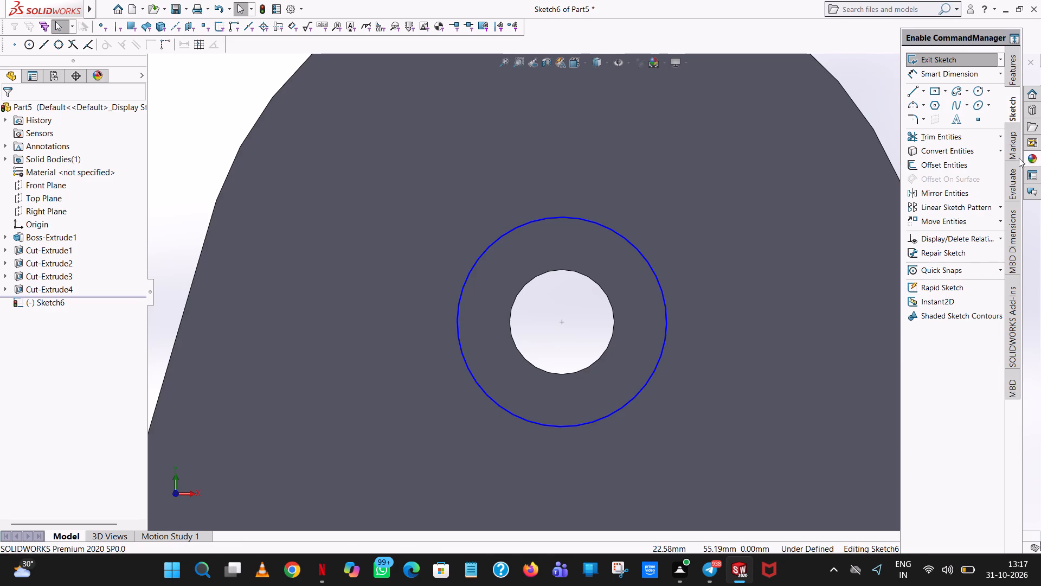
{"action": "left_click", "coordinate": [913, 88]}
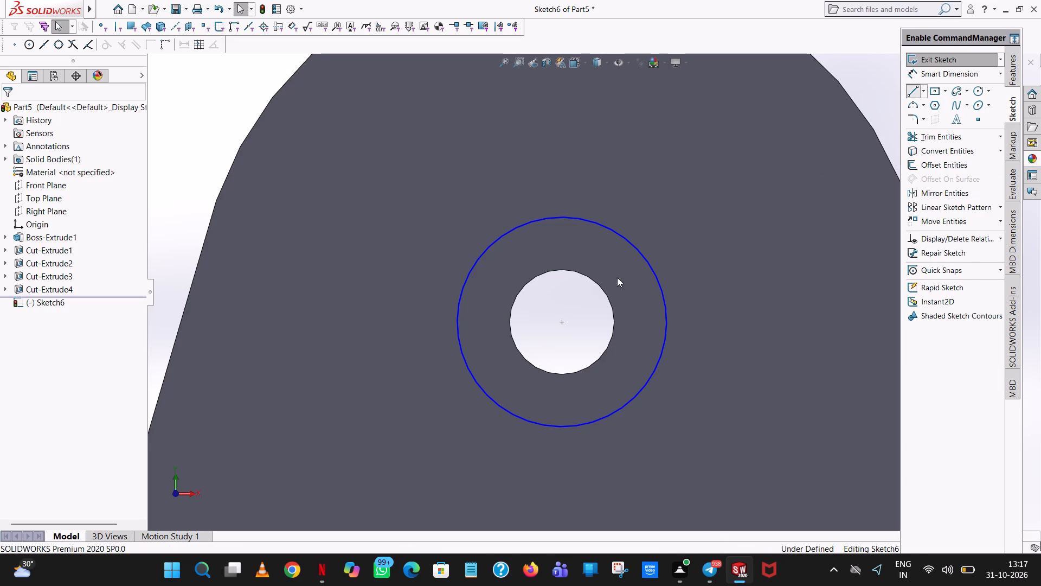
{"action": "left_click", "coordinate": [561, 323]}
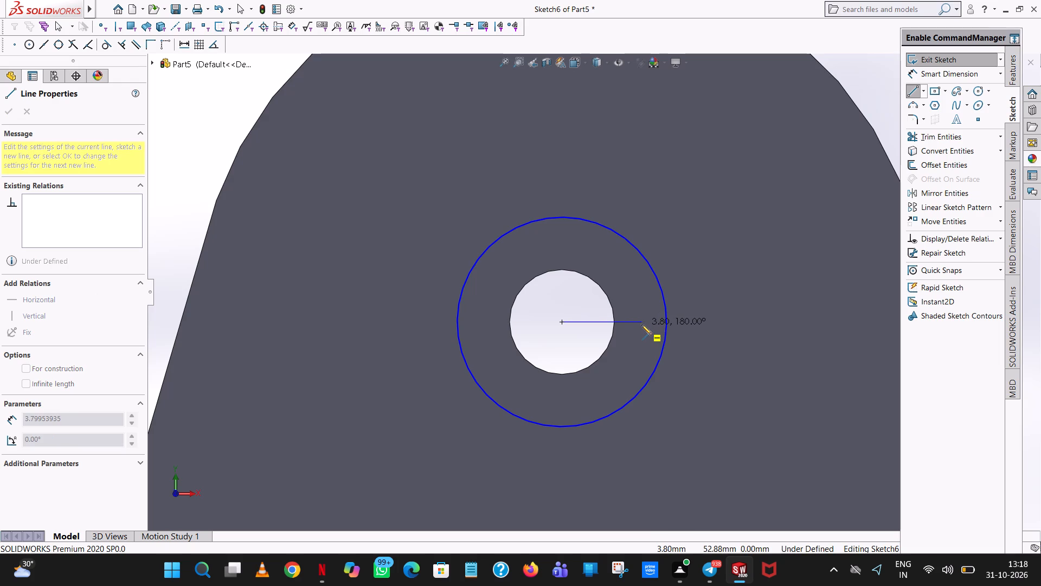
{"action": "left_click", "coordinate": [641, 324]}
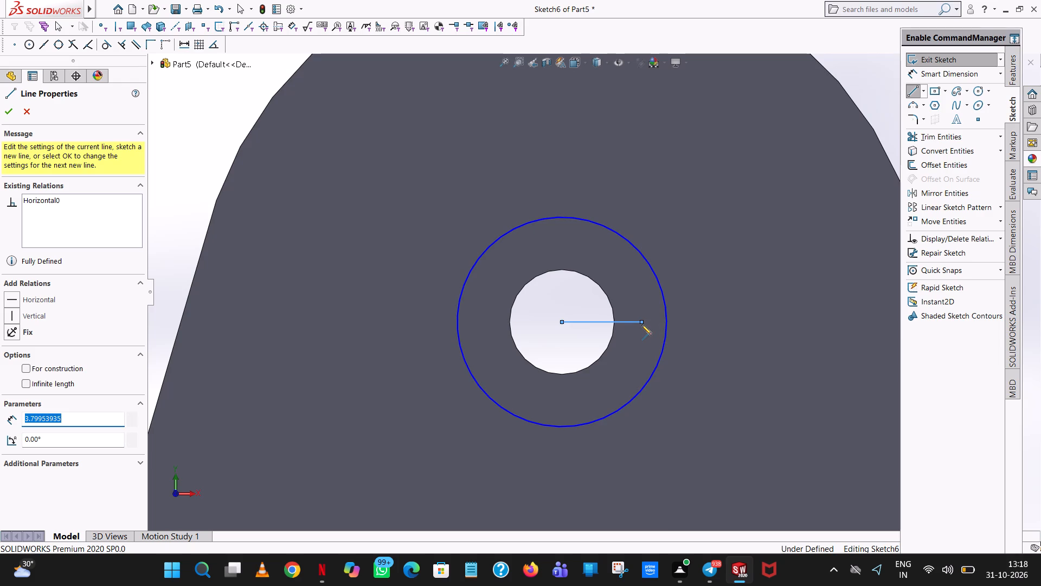
{"action": "type", "text": "5.5"}
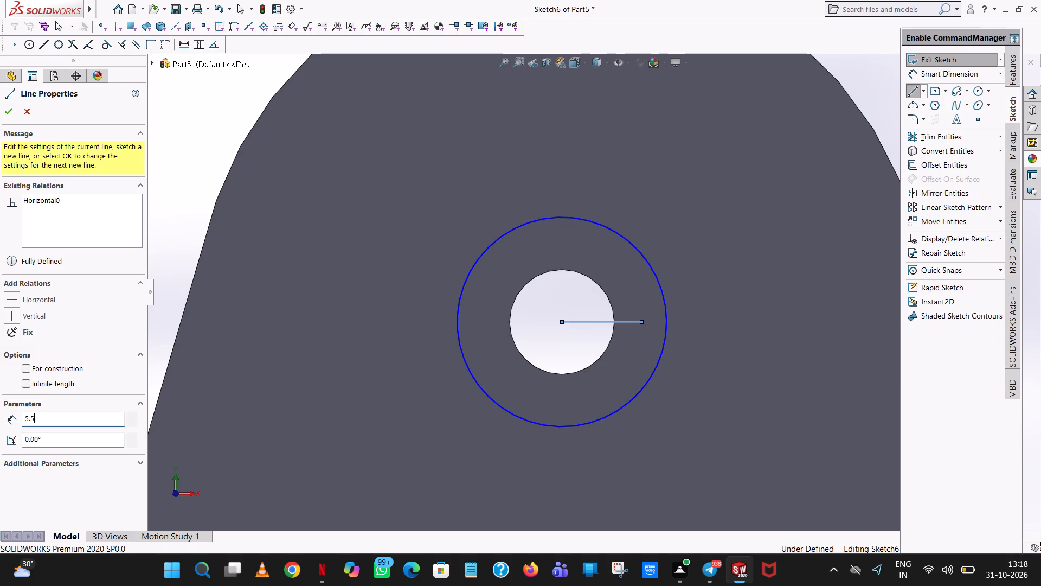
{"action": "key", "text": "Return"}
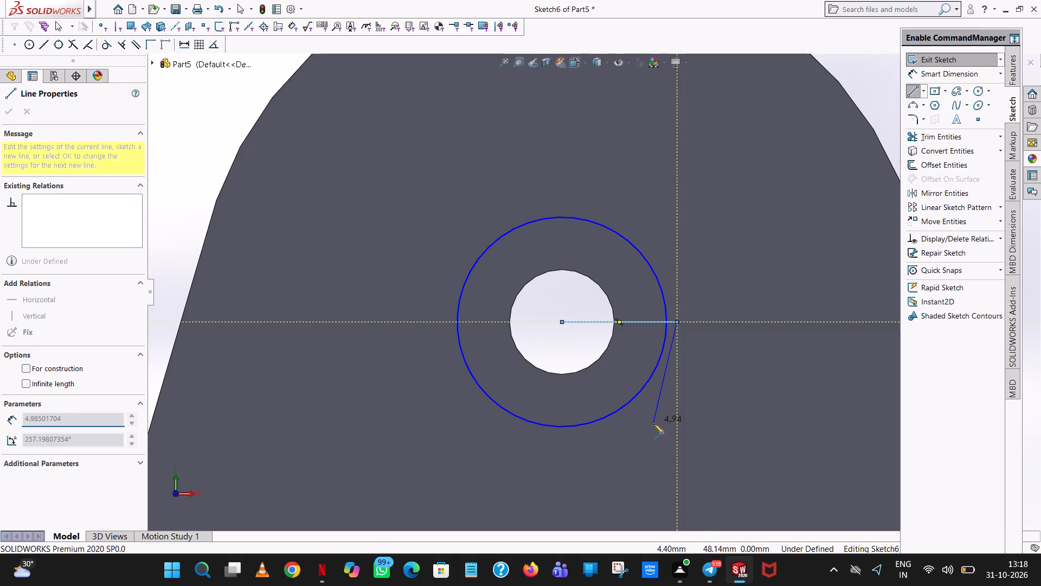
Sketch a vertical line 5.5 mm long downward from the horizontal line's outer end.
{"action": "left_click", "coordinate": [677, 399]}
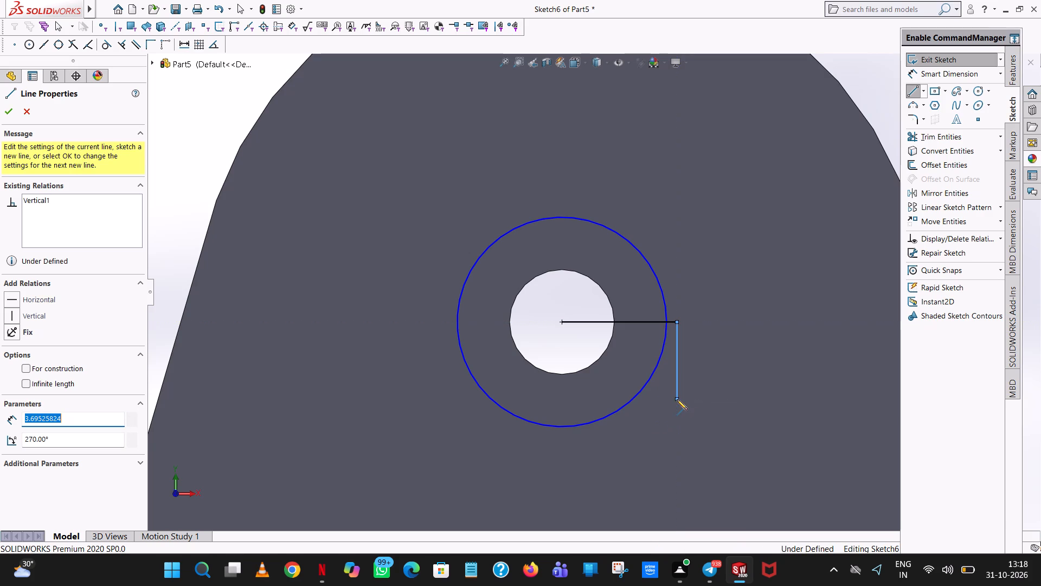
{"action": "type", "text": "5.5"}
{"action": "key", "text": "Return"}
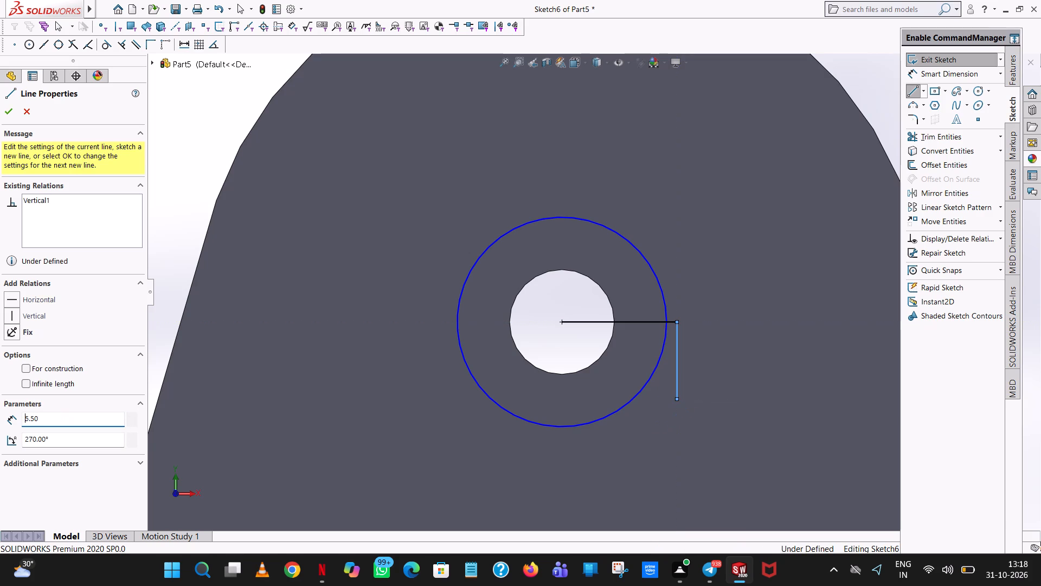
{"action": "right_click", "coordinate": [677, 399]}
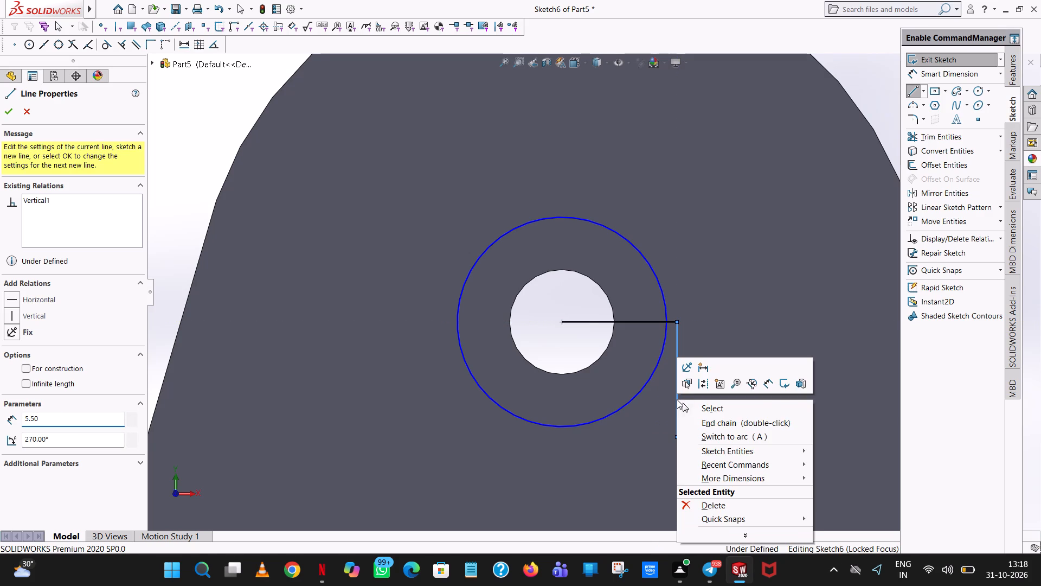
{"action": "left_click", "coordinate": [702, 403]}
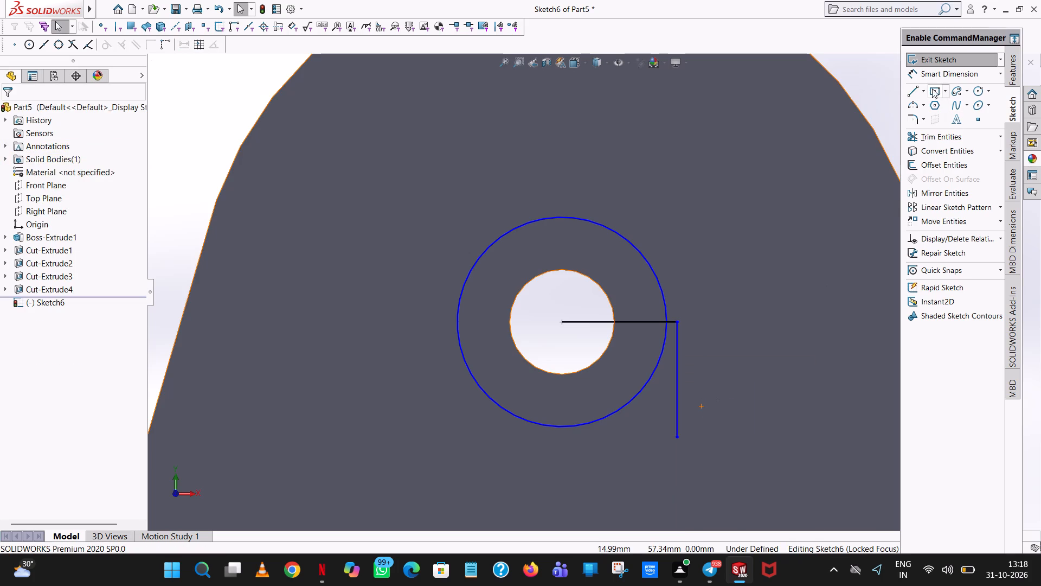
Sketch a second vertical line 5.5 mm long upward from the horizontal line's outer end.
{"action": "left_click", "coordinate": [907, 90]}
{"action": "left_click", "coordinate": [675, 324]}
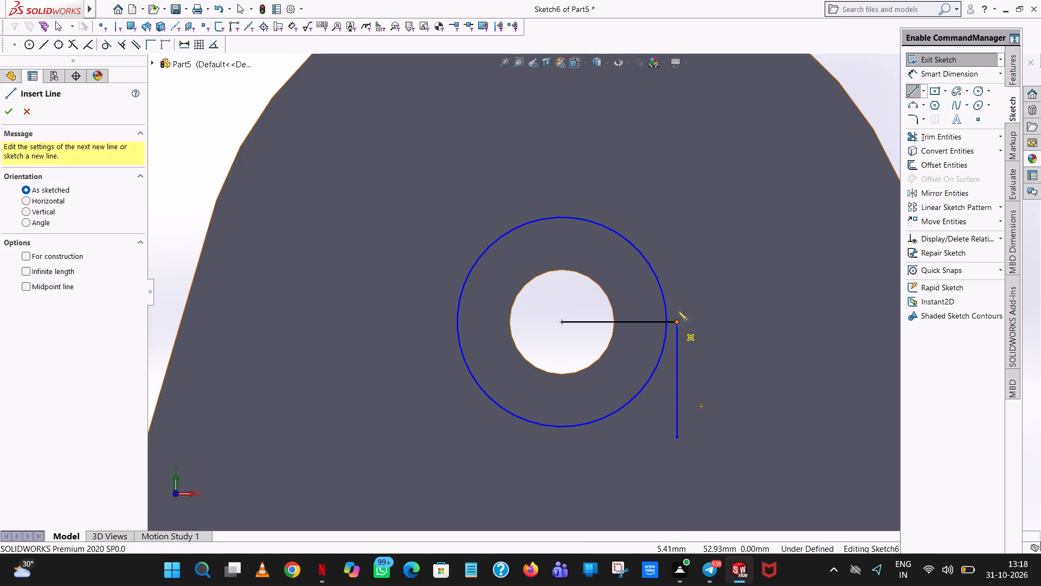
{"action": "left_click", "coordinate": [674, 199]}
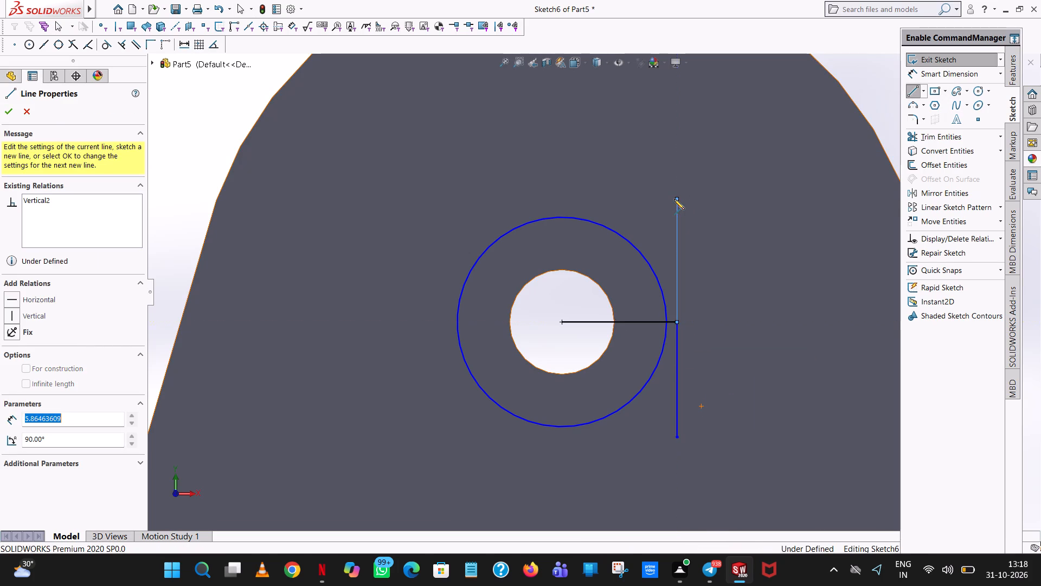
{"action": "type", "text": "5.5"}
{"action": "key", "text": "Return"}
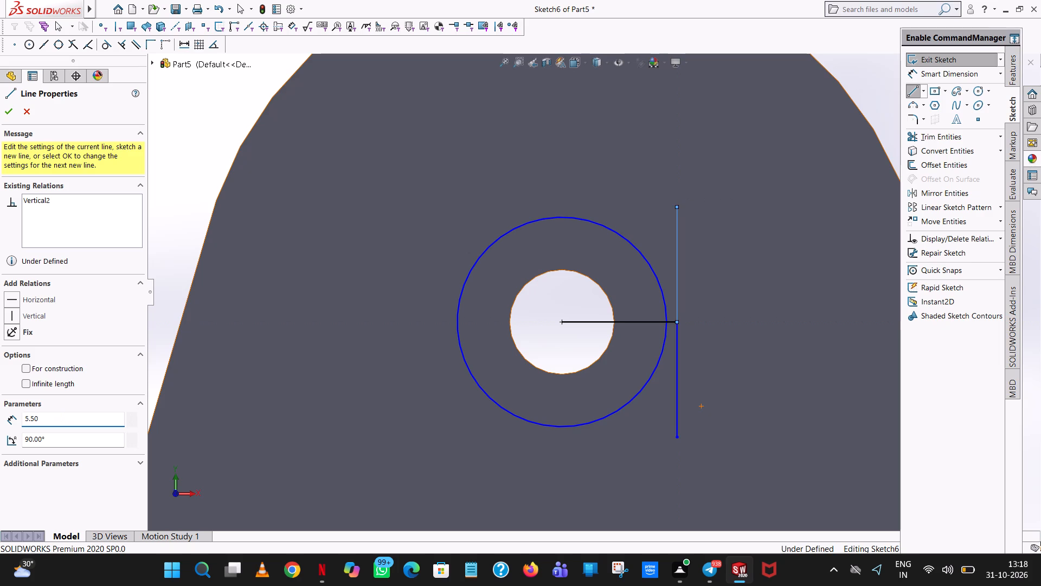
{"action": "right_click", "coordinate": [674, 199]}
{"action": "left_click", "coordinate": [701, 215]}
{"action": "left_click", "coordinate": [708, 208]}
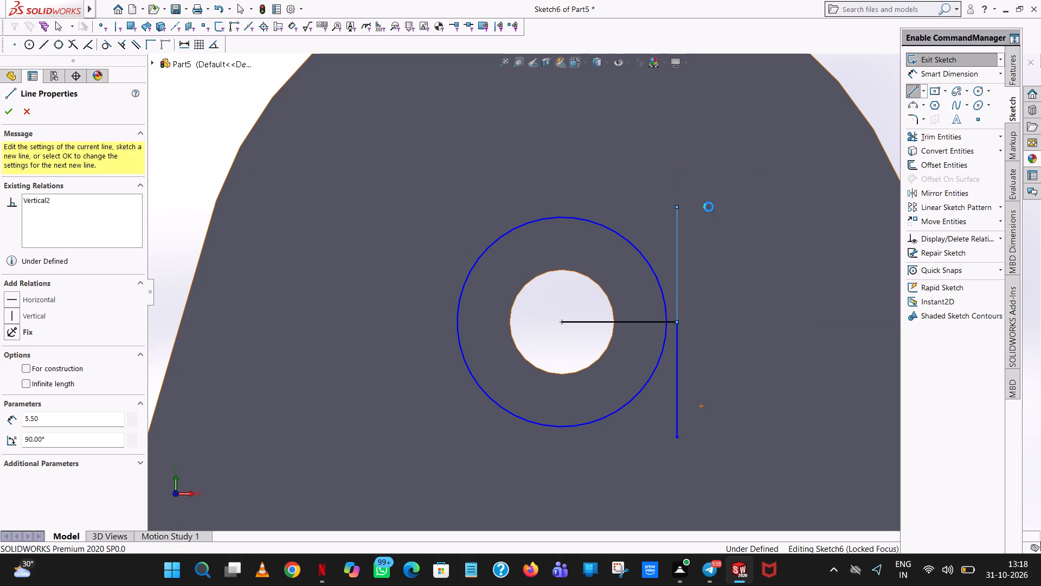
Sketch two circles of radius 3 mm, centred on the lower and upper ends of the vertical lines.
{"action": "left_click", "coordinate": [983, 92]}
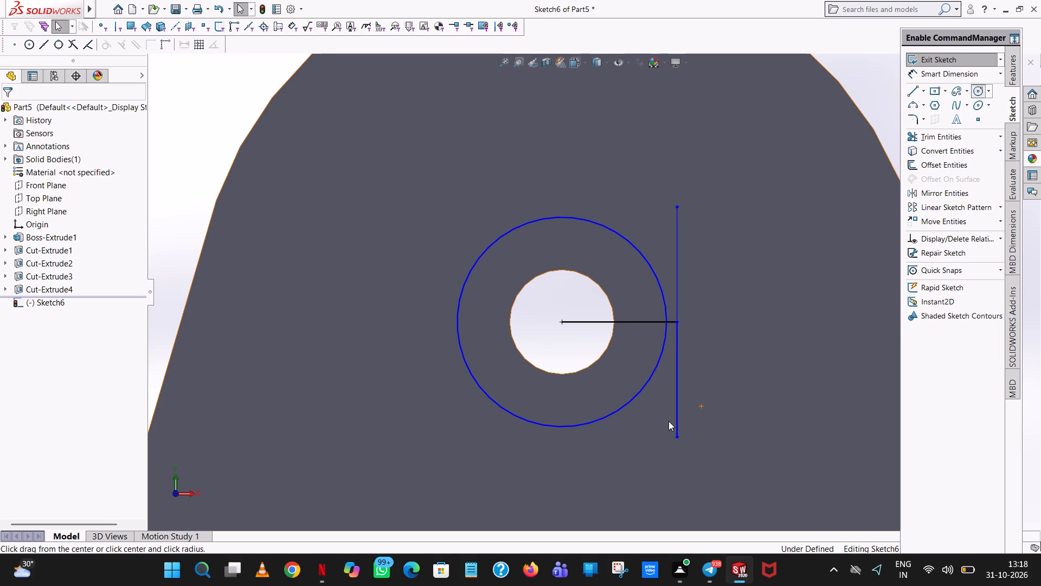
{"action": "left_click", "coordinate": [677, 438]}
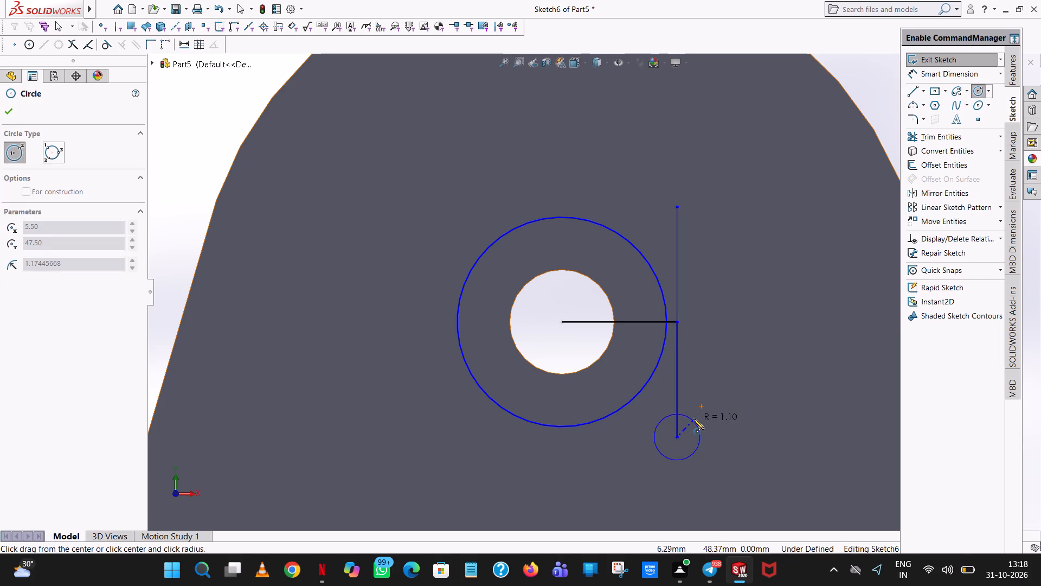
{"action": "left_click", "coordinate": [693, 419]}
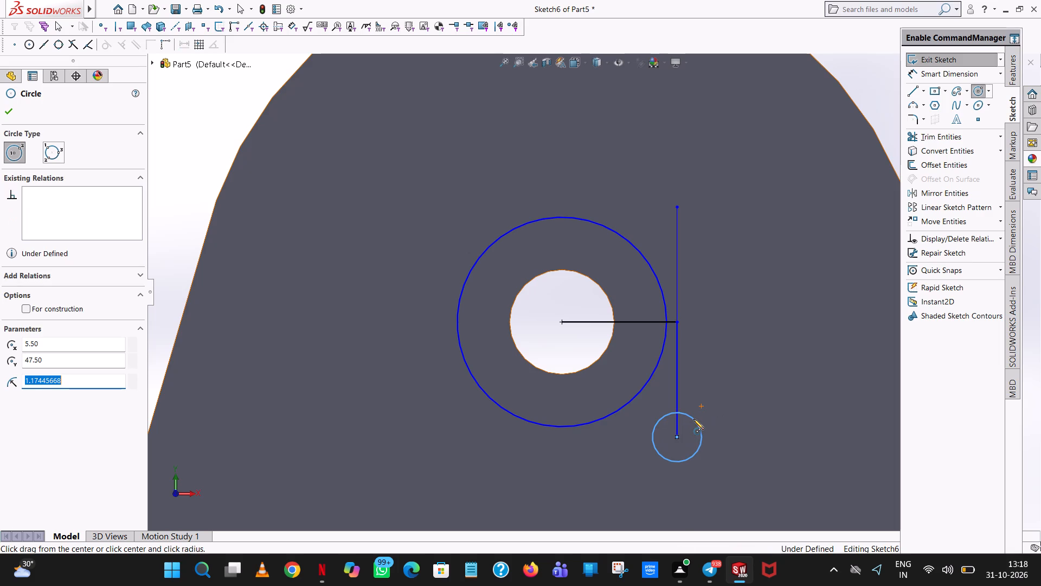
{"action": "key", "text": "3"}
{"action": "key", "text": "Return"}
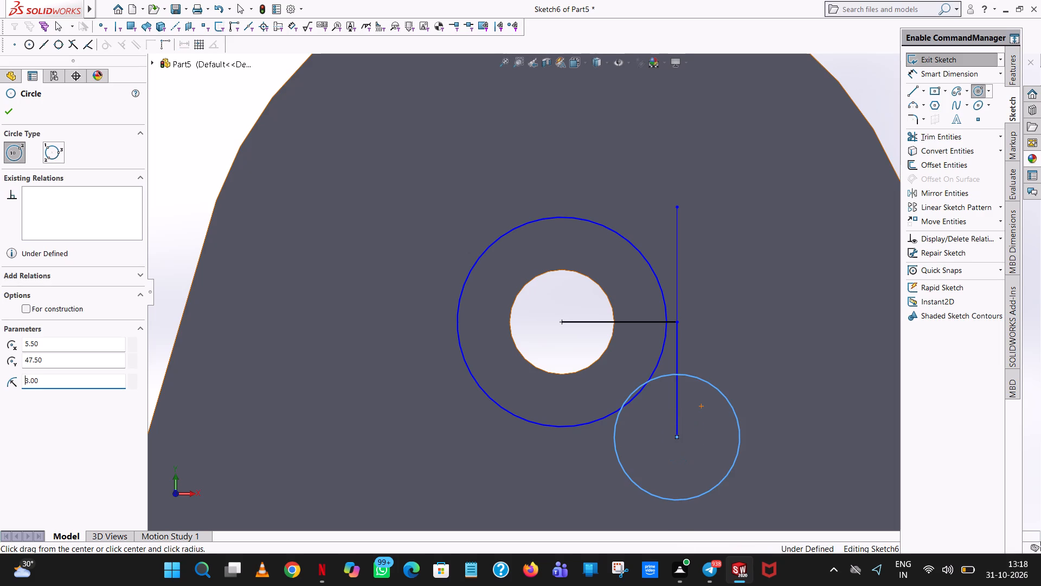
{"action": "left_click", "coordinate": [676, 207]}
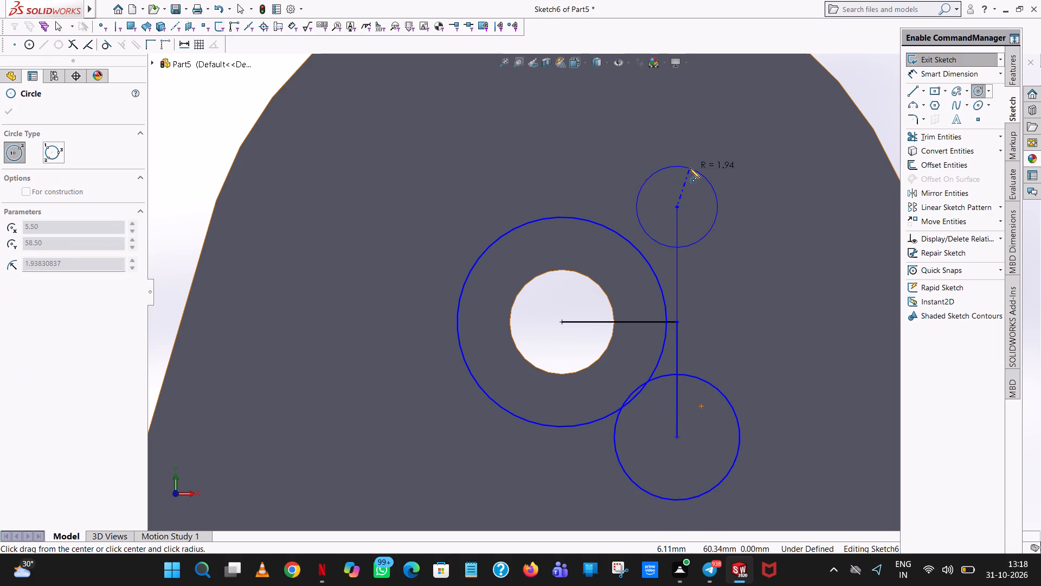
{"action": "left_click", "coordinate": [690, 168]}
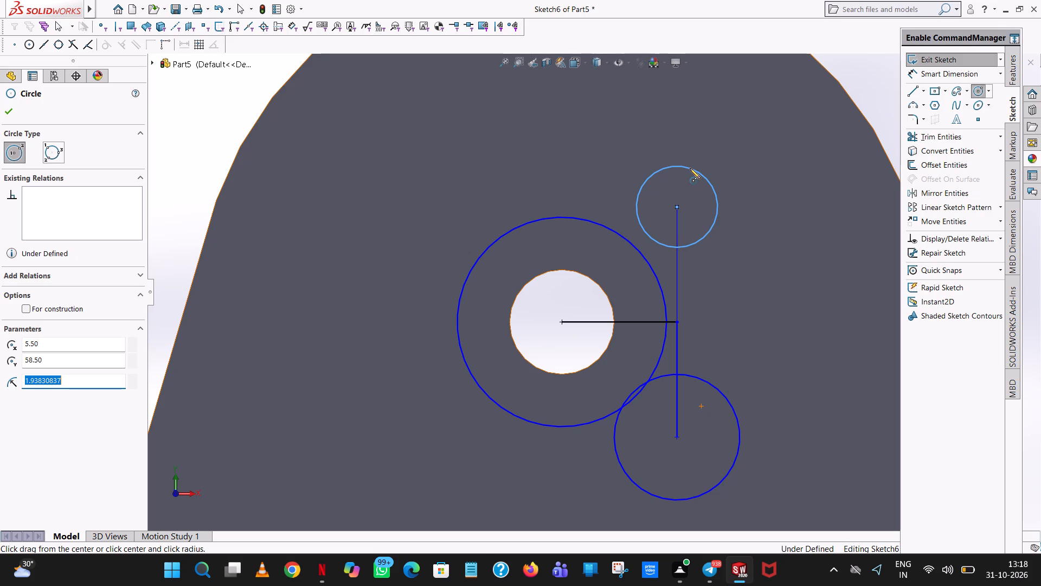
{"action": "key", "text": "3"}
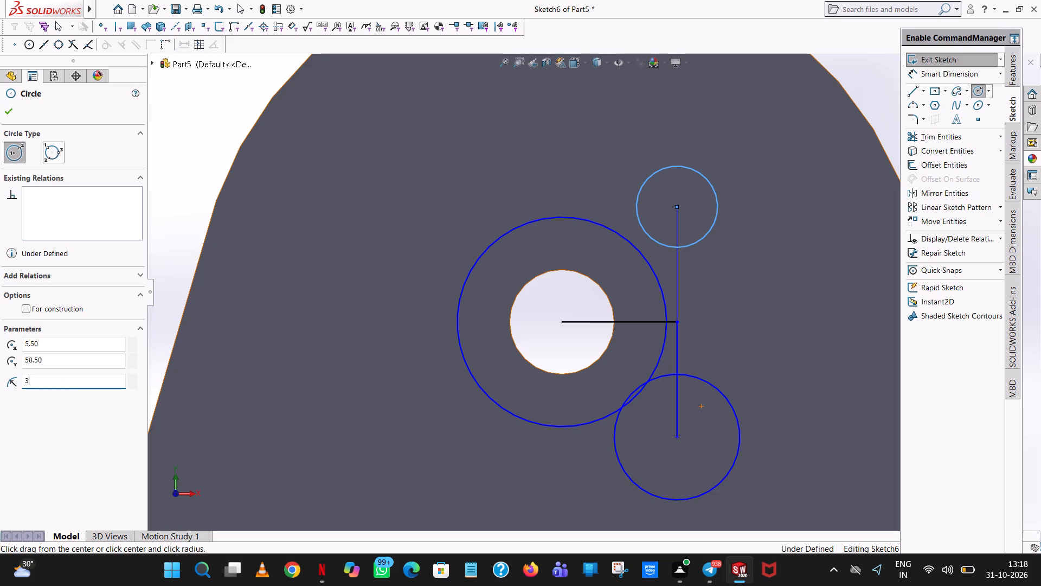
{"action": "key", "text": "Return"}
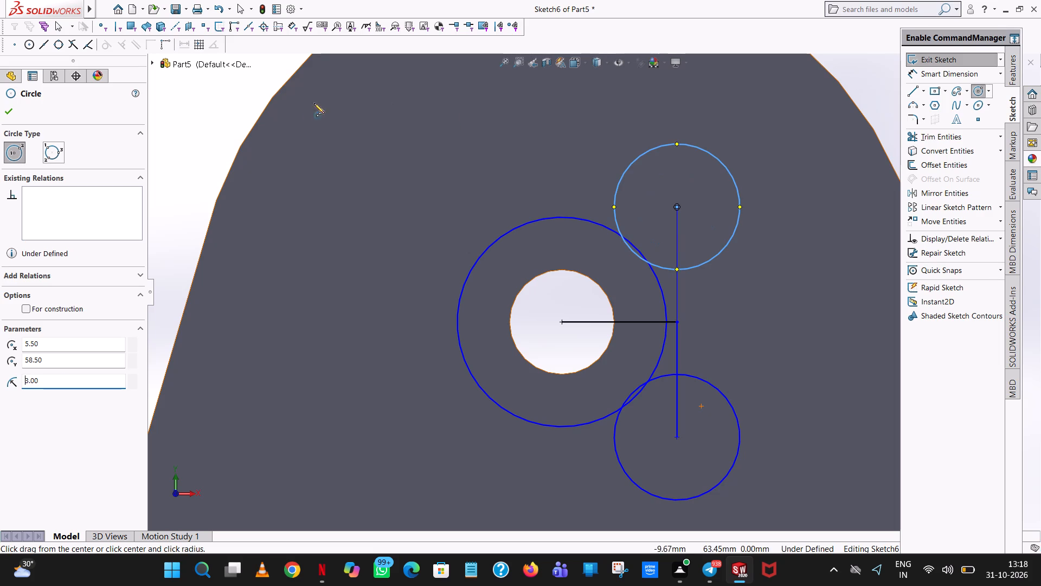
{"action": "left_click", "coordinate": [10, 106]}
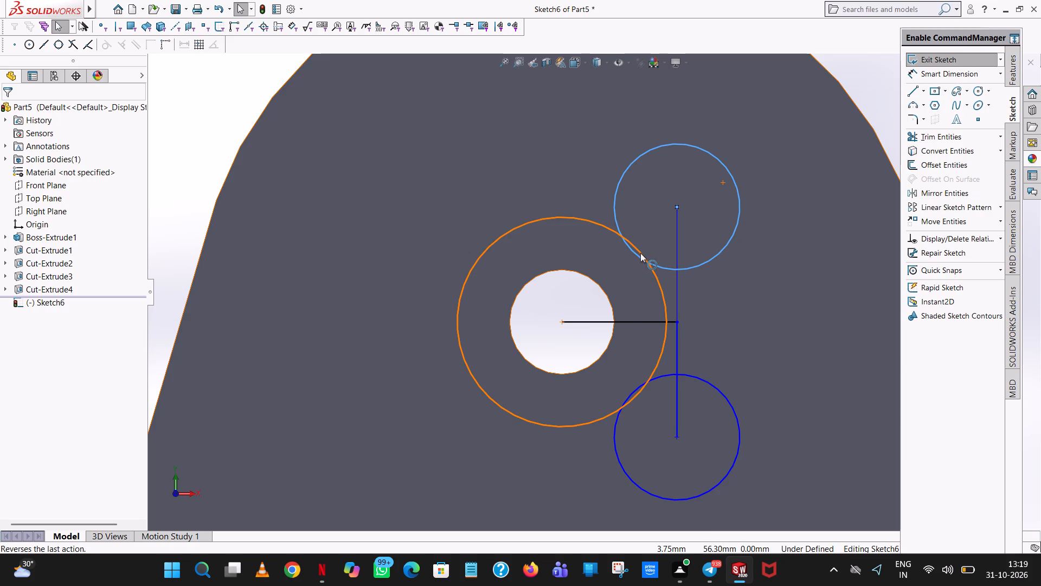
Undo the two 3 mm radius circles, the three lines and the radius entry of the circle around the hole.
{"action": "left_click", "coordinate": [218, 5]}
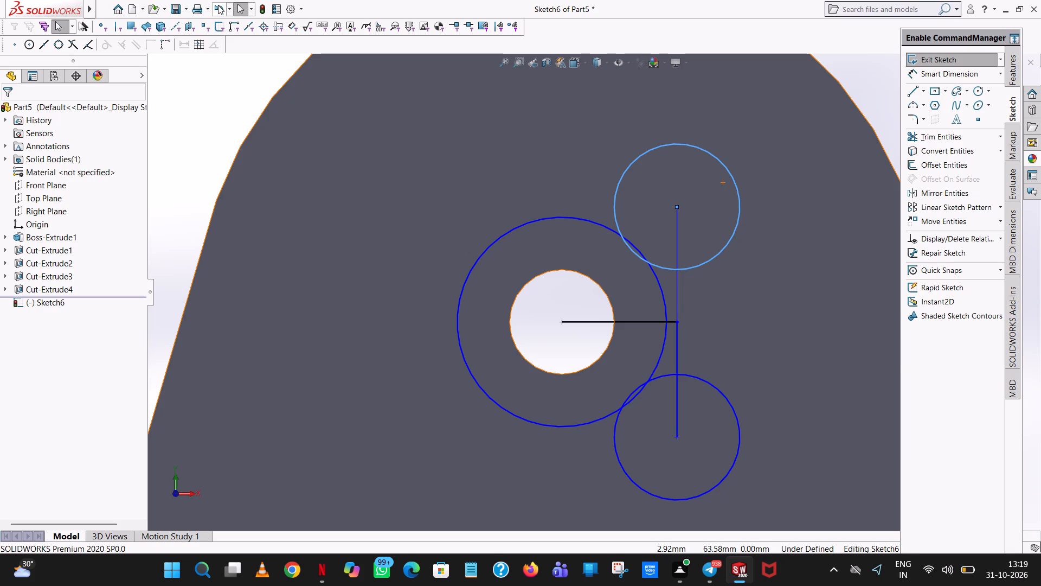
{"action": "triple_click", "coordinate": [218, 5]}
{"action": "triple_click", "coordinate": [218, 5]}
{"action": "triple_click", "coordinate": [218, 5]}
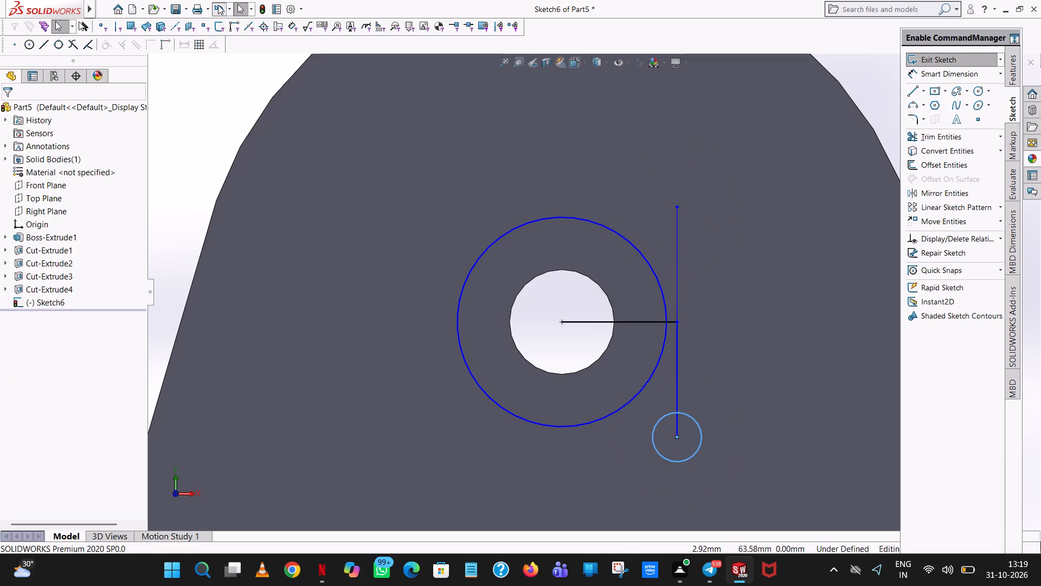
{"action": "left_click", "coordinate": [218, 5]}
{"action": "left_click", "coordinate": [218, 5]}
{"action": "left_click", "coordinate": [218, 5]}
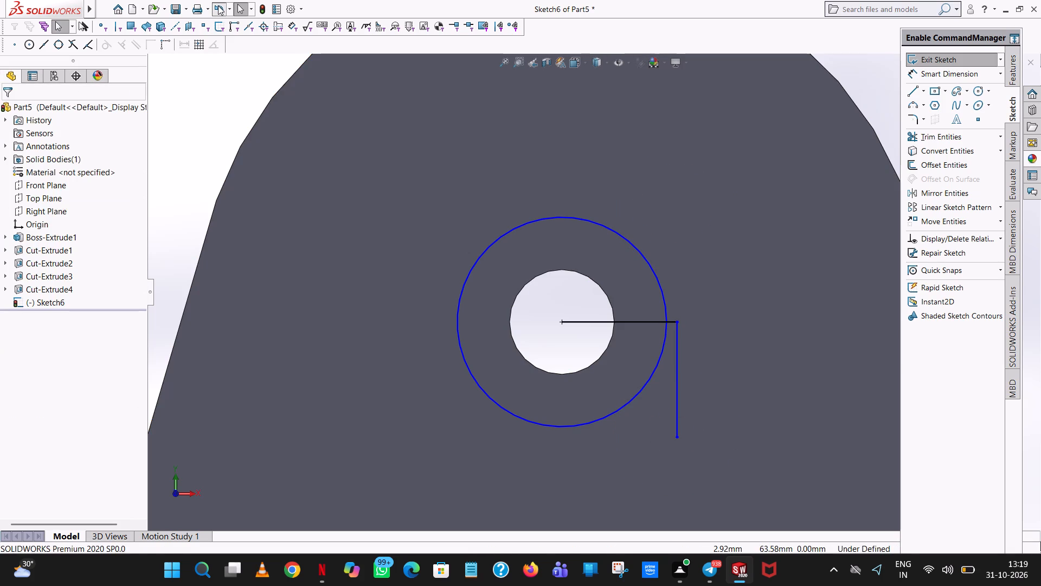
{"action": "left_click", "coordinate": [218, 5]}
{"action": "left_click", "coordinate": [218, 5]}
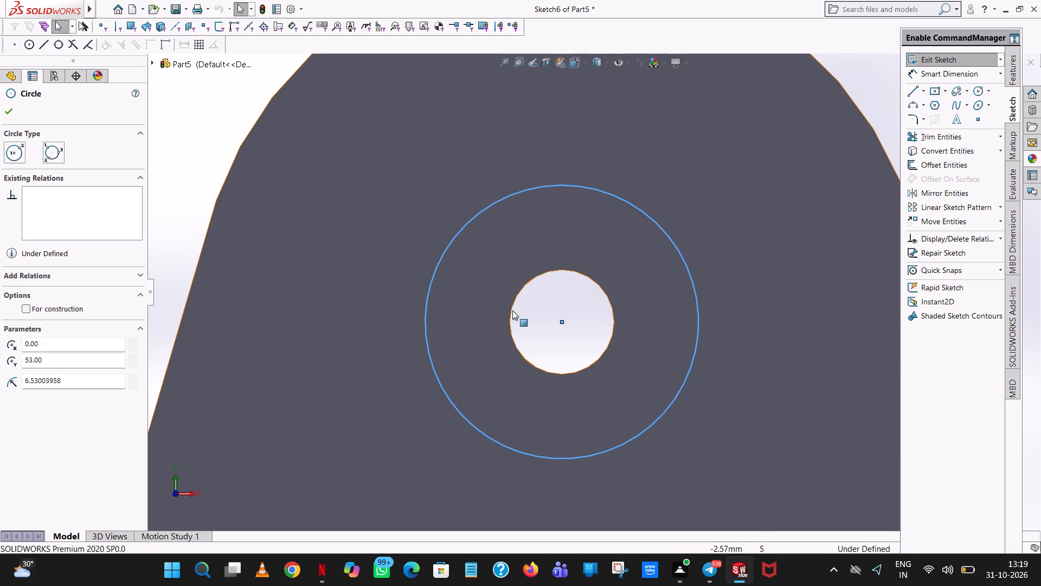
Set the radius of the circle around the hole to 5 mm.
{"action": "double_click", "coordinate": [107, 384]}
{"action": "key", "text": "5"}
{"action": "key", "text": "Return"}
{"action": "right_click", "coordinate": [107, 383]}
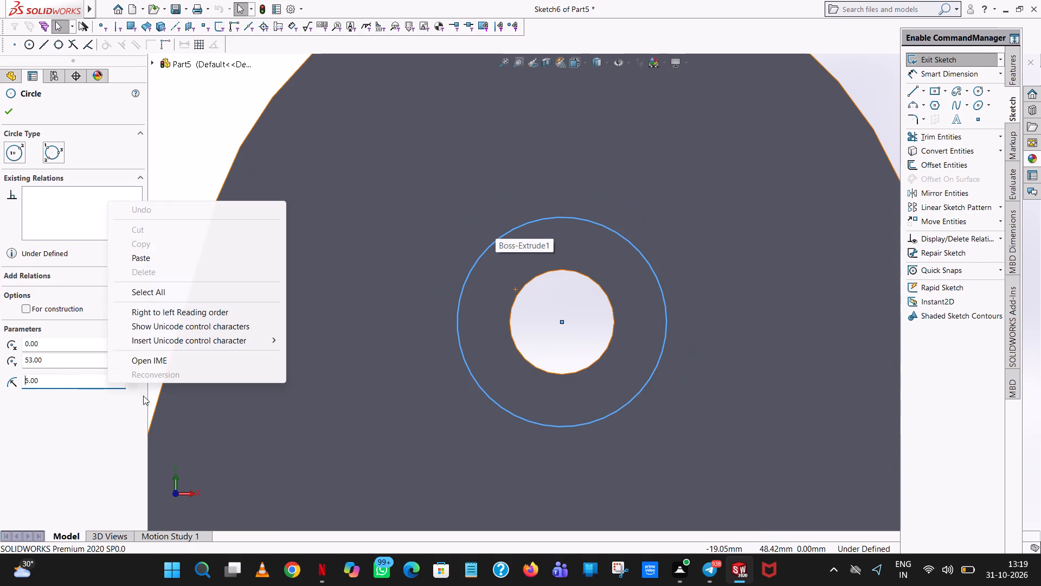
{"action": "left_click", "coordinate": [194, 142]}
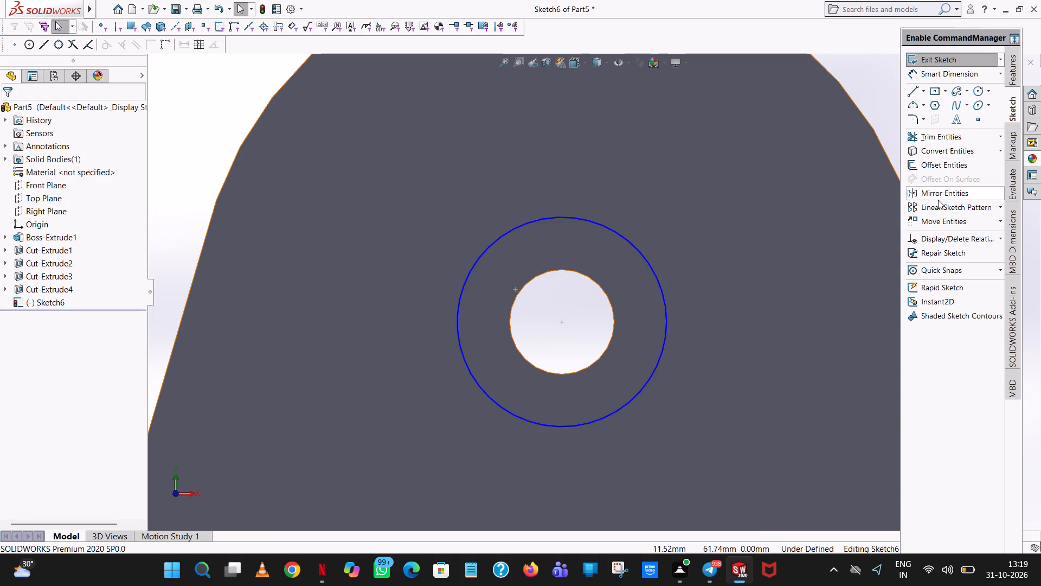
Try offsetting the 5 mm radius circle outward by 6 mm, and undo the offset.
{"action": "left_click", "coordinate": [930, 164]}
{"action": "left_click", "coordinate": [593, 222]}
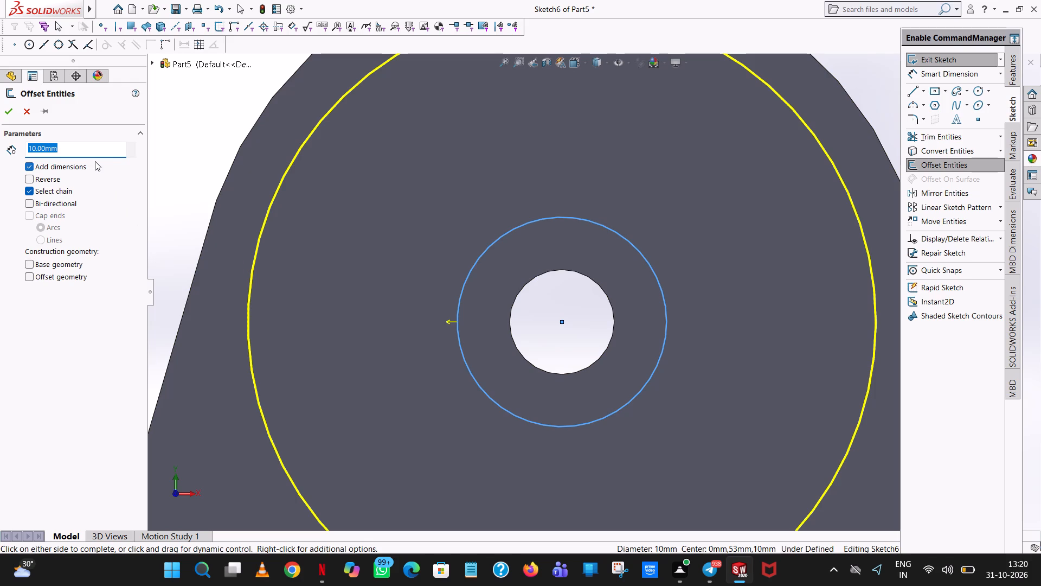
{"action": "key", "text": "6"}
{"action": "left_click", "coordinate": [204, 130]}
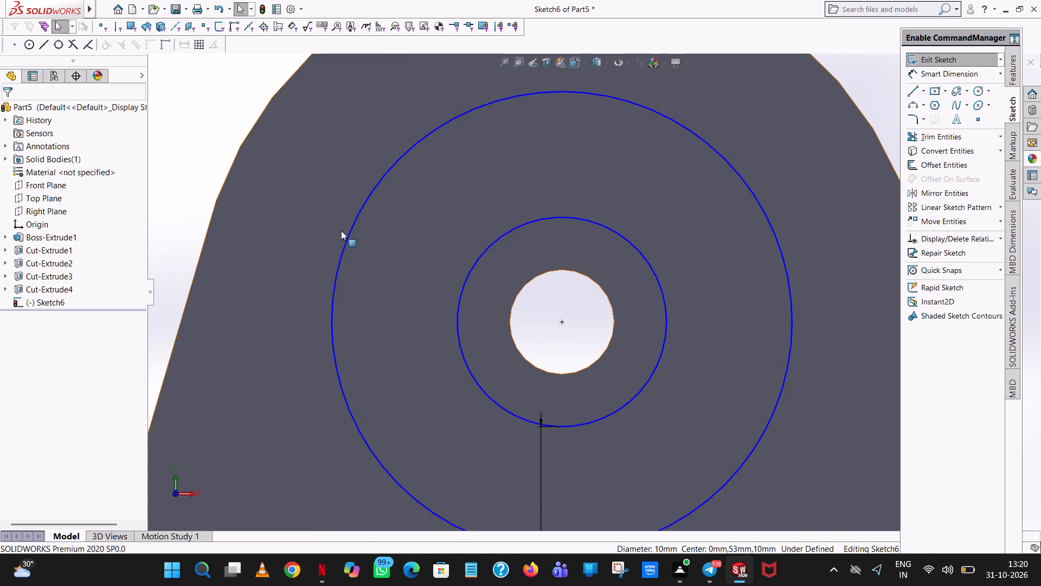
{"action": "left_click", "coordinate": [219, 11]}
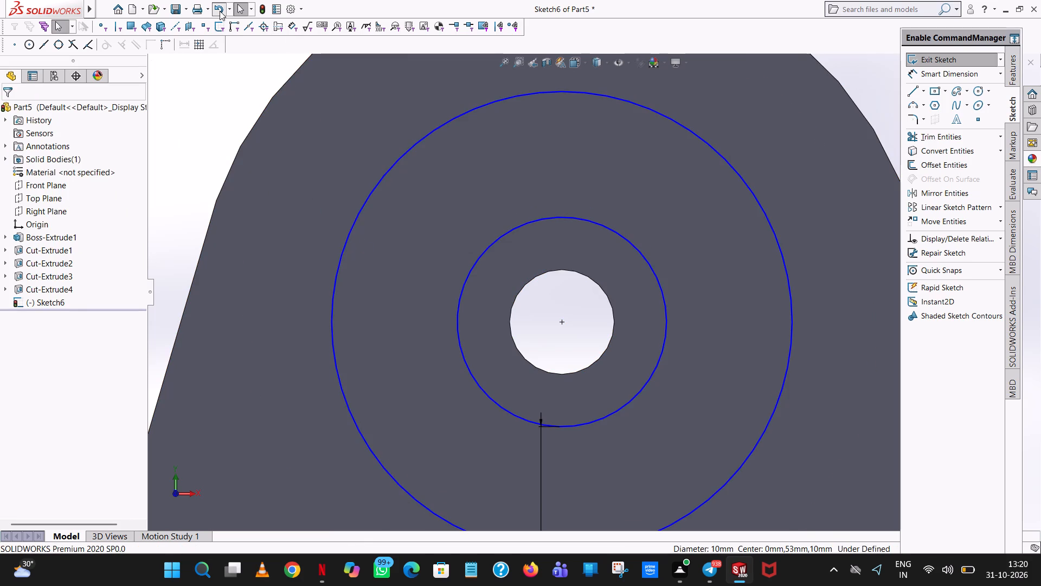
Offset the 5 mm radius circle outward by 3 mm.
{"action": "left_click", "coordinate": [940, 169]}
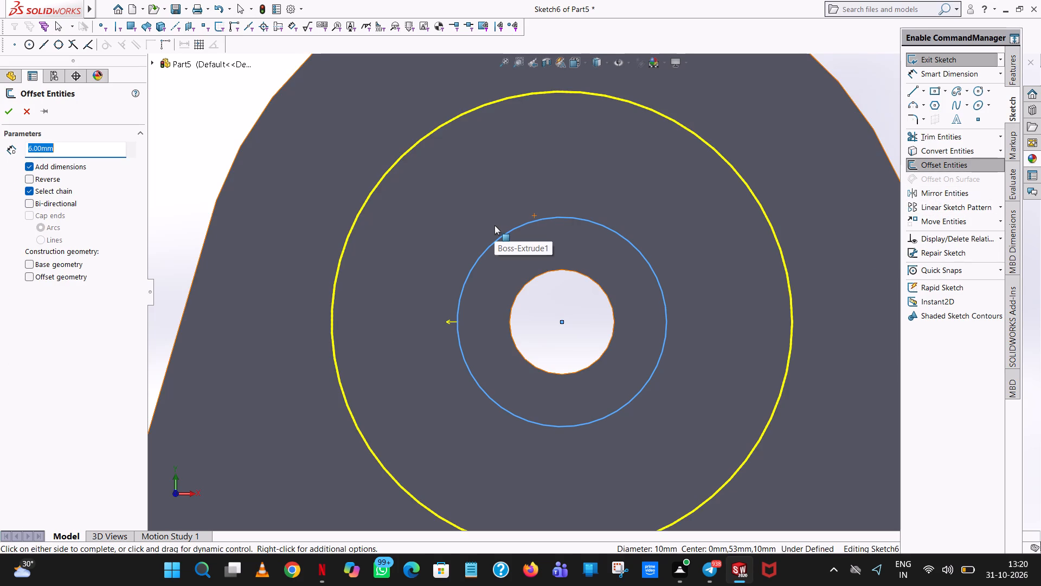
{"action": "key", "text": "3"}
{"action": "key", "text": "Return"}
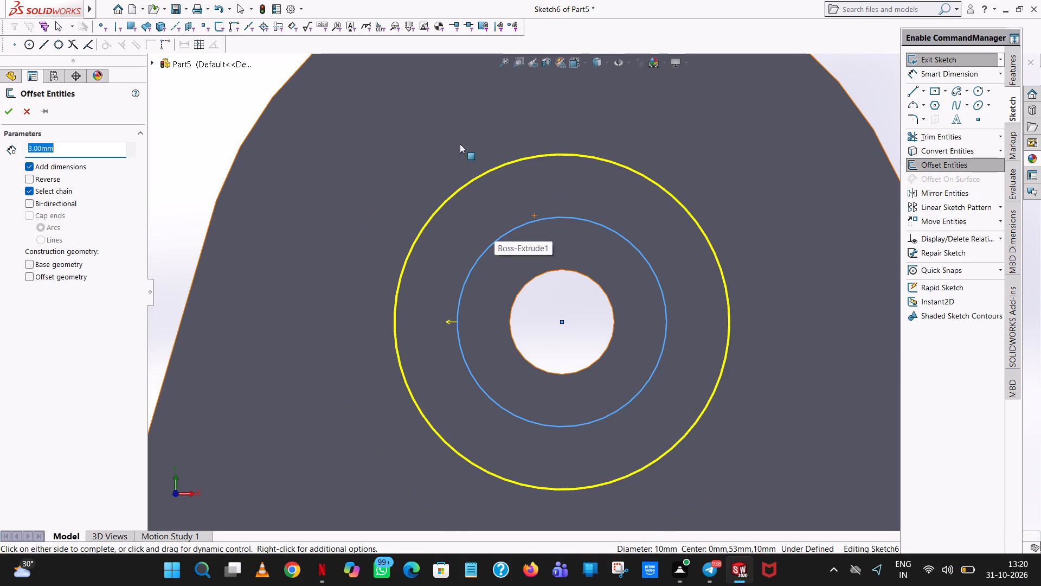
{"action": "left_click", "coordinate": [9, 109]}
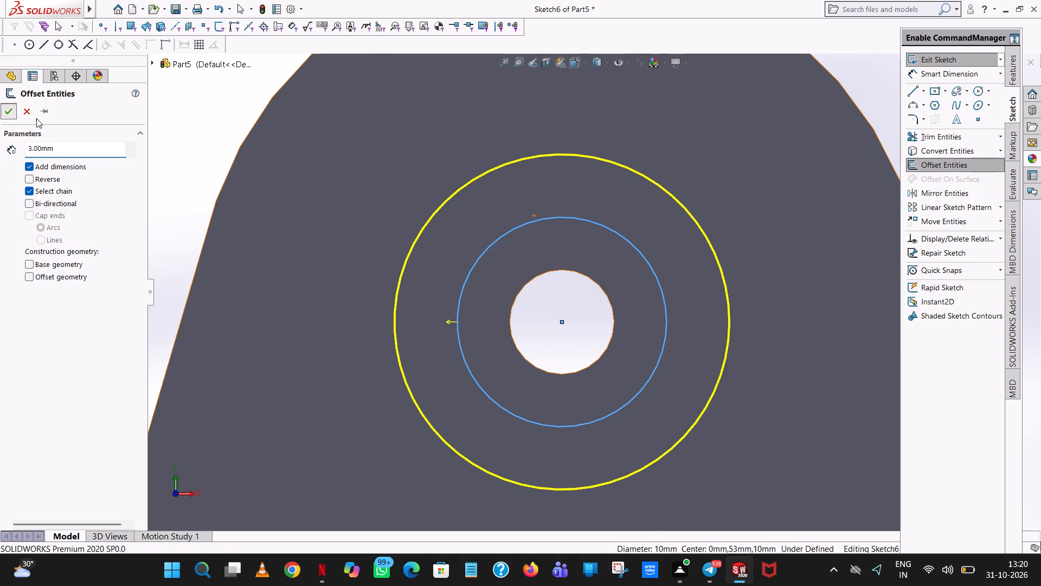
{"action": "left_click", "coordinate": [229, 118]}
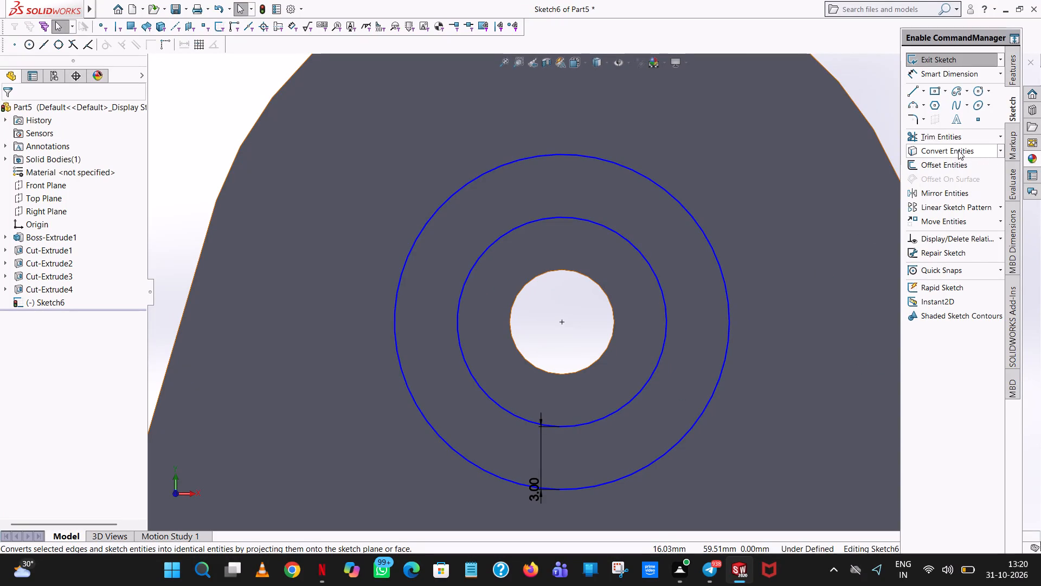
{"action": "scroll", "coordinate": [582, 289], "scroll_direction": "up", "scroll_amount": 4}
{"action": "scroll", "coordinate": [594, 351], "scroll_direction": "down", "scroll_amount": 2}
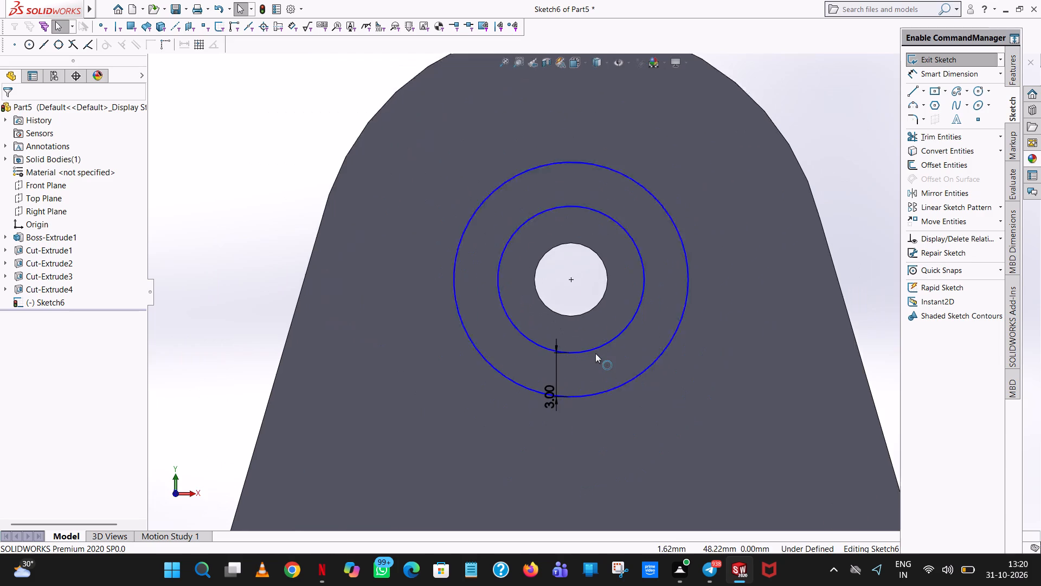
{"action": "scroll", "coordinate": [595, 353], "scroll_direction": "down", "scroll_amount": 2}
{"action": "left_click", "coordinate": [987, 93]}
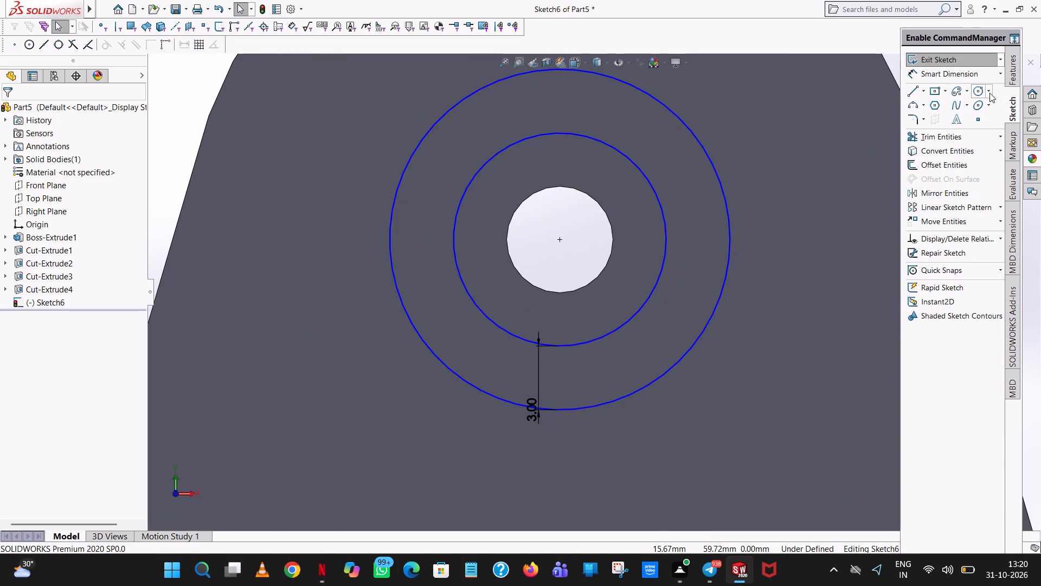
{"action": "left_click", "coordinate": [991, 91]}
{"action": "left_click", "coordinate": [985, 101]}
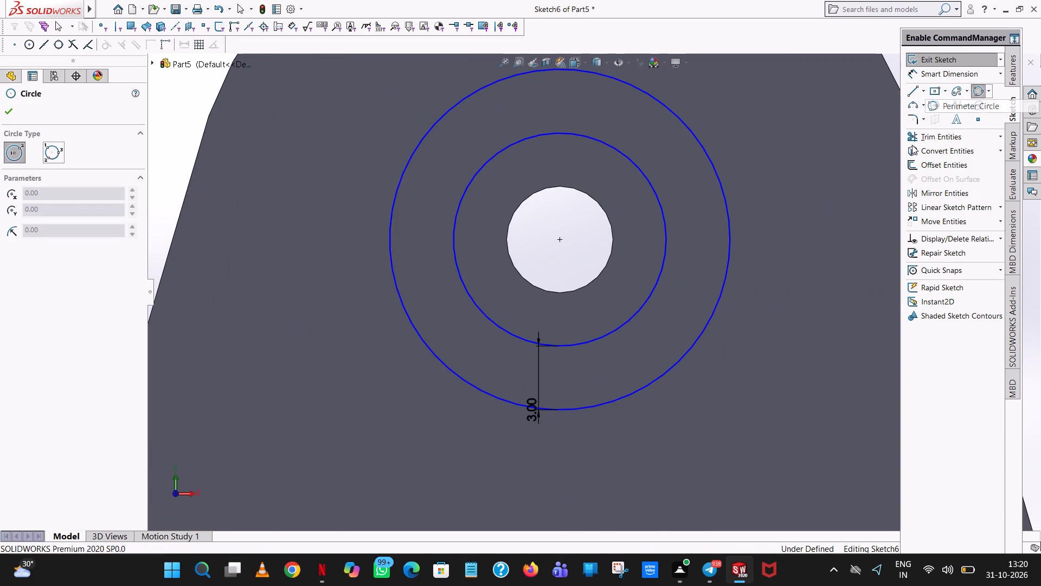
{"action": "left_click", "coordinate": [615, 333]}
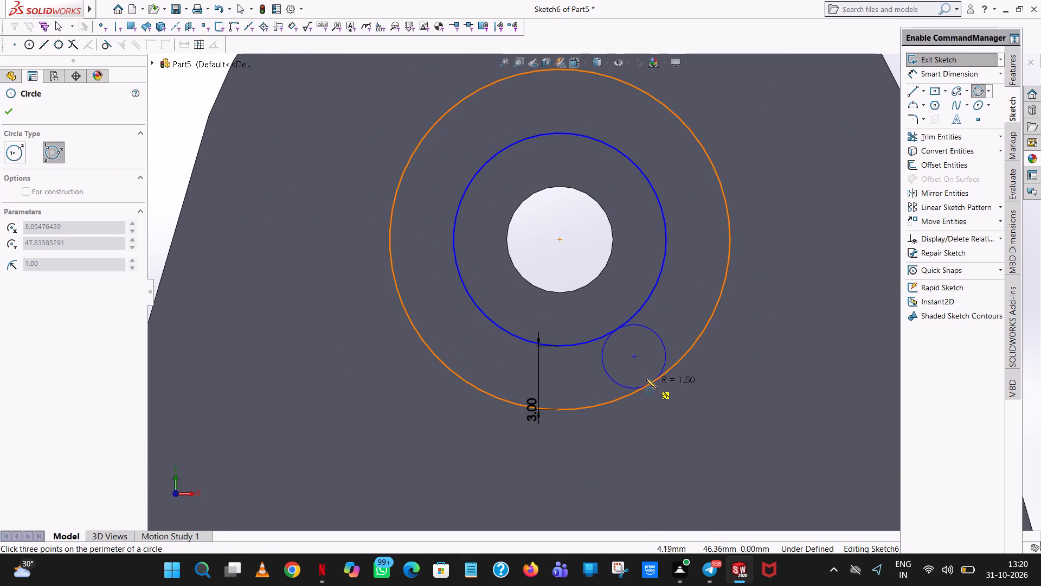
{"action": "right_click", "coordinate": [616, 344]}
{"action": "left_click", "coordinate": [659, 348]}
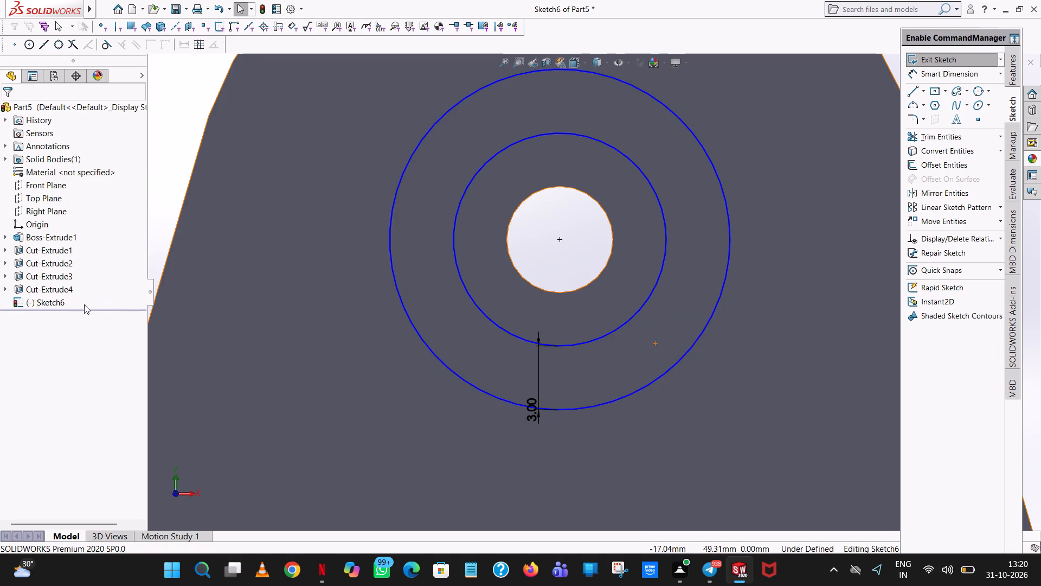
Undo the 3 mm offset of the 5 mm radius circle.
{"action": "key", "text": "Escape"}
{"action": "key", "text": "Escape"}
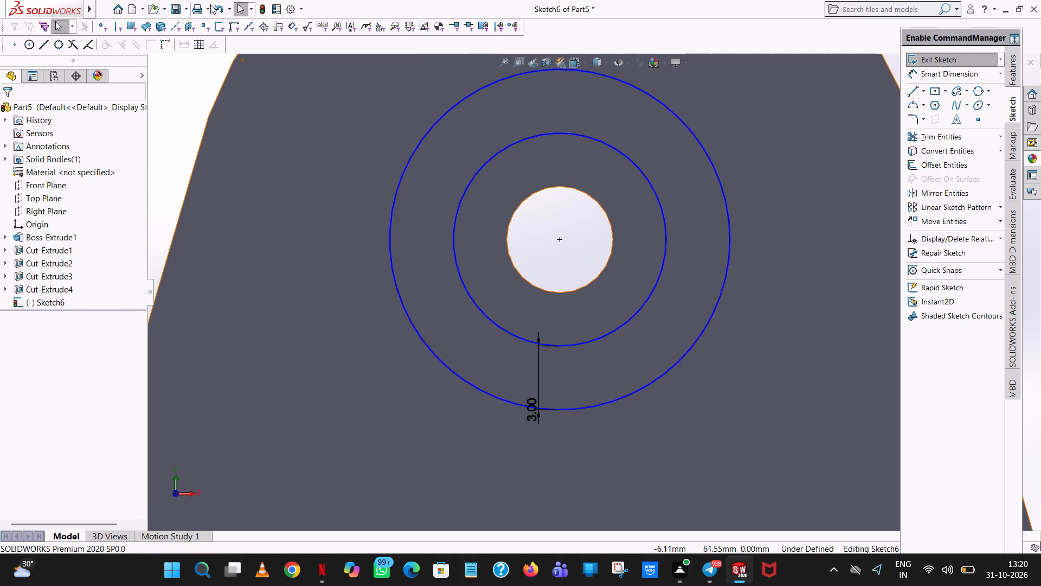
{"action": "left_click", "coordinate": [216, 4]}
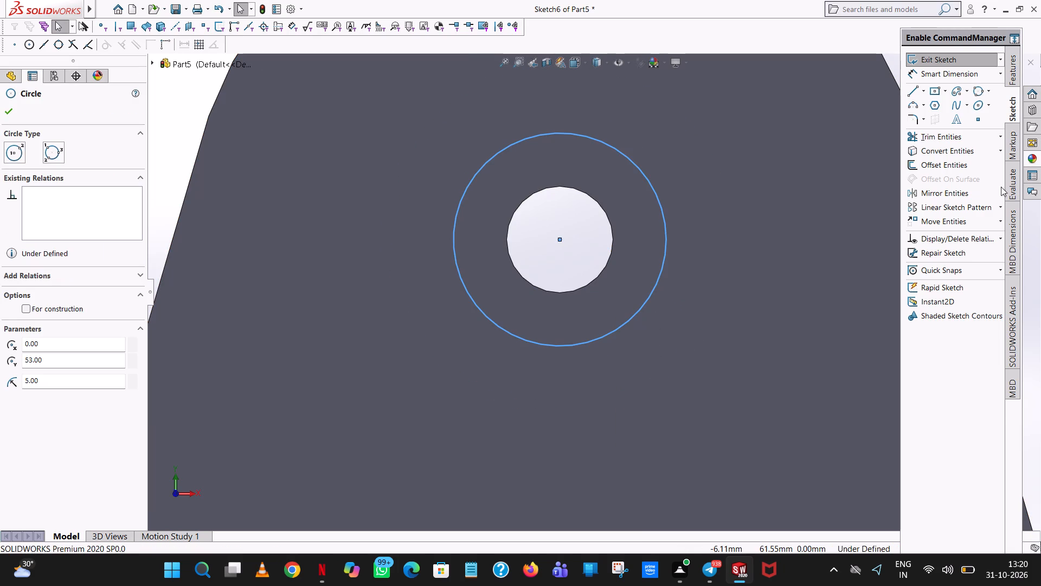
Offset the 5 mm radius circle outward by 6 mm with an added dimension.
{"action": "left_click", "coordinate": [942, 168]}
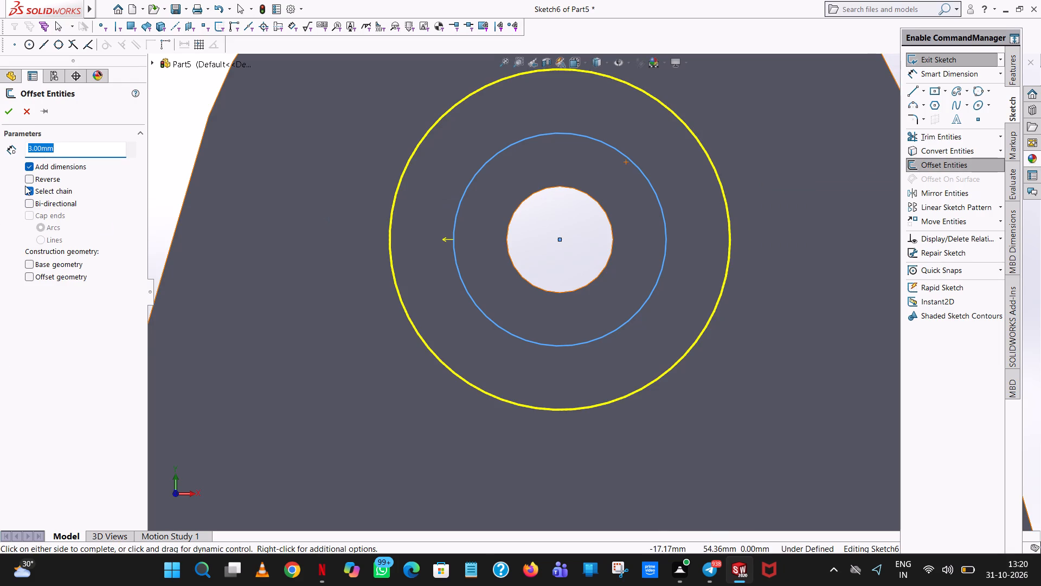
{"action": "key", "text": "6"}
{"action": "key", "text": "Return"}
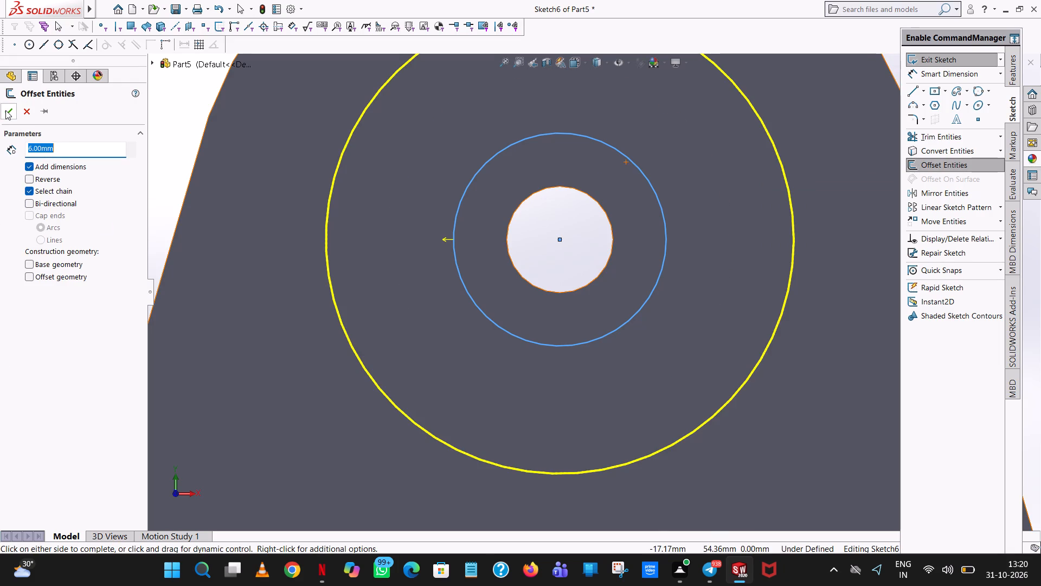
{"action": "left_click", "coordinate": [5, 111]}
Sketch a vertical line straight down from the hole's centre and set its length to 5.5 mm.
{"action": "scroll", "coordinate": [182, 75], "scroll_direction": "up", "scroll_amount": 5}
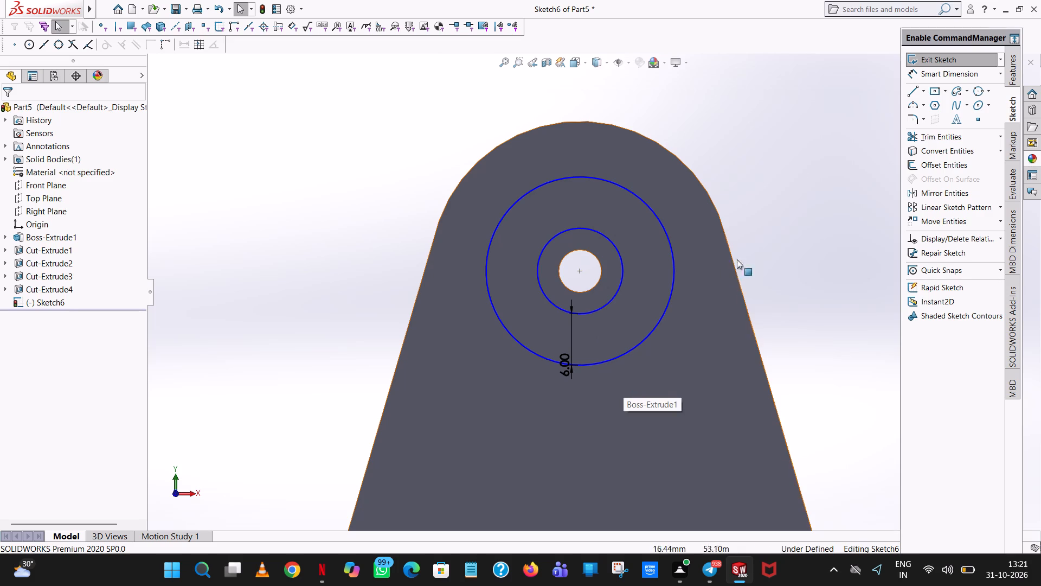
{"action": "left_click", "coordinate": [913, 92]}
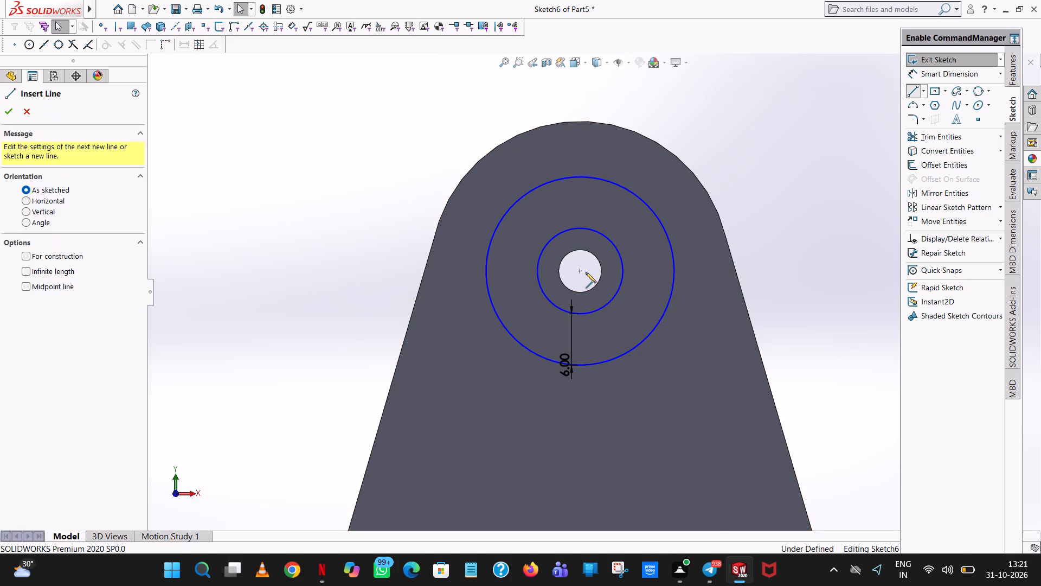
{"action": "left_click", "coordinate": [579, 273]}
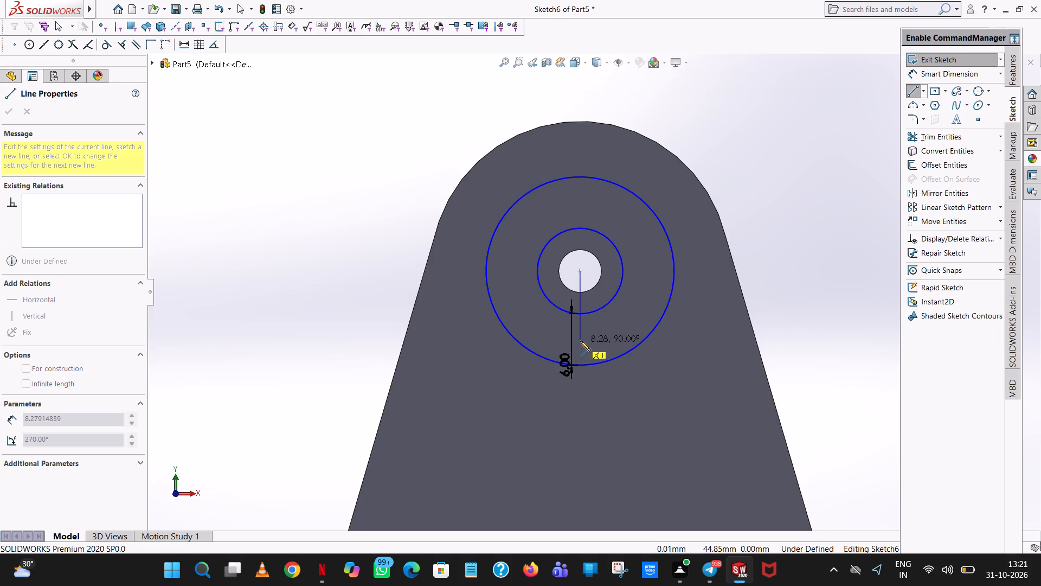
{"action": "left_click", "coordinate": [580, 341]}
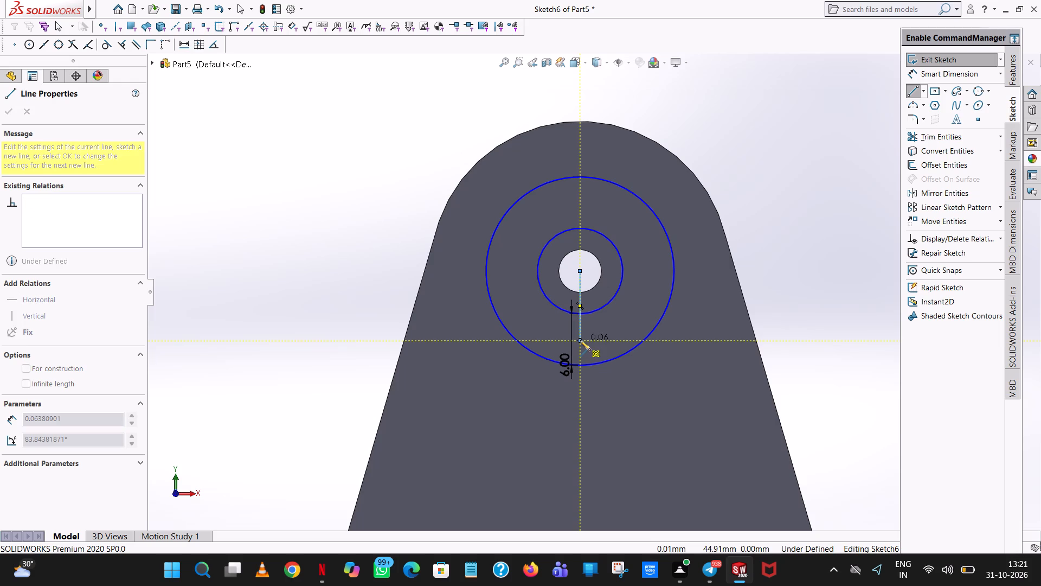
{"action": "right_click", "coordinate": [580, 340]}
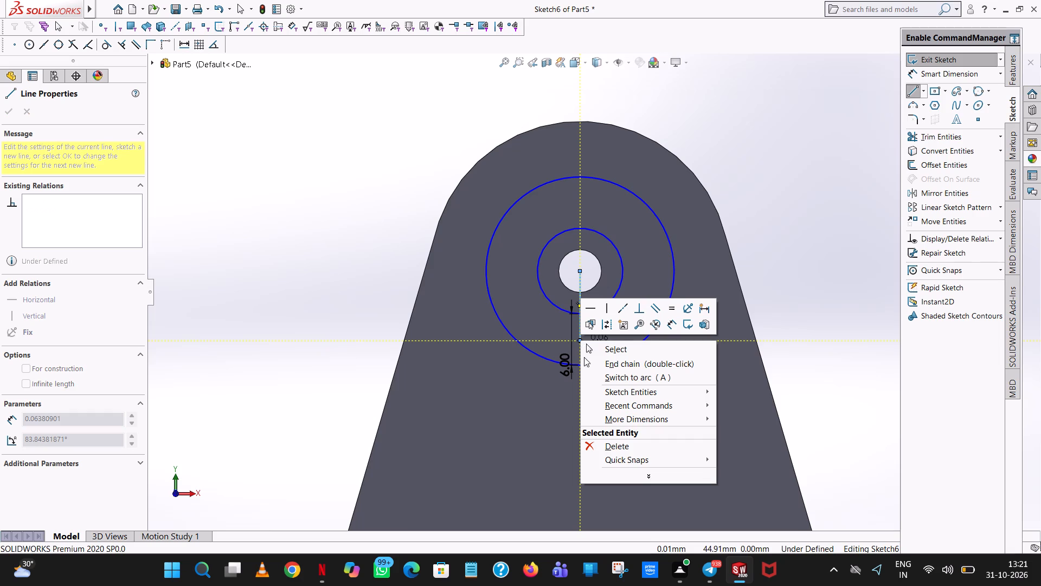
{"action": "left_click", "coordinate": [596, 353]}
{"action": "left_click", "coordinate": [581, 301]}
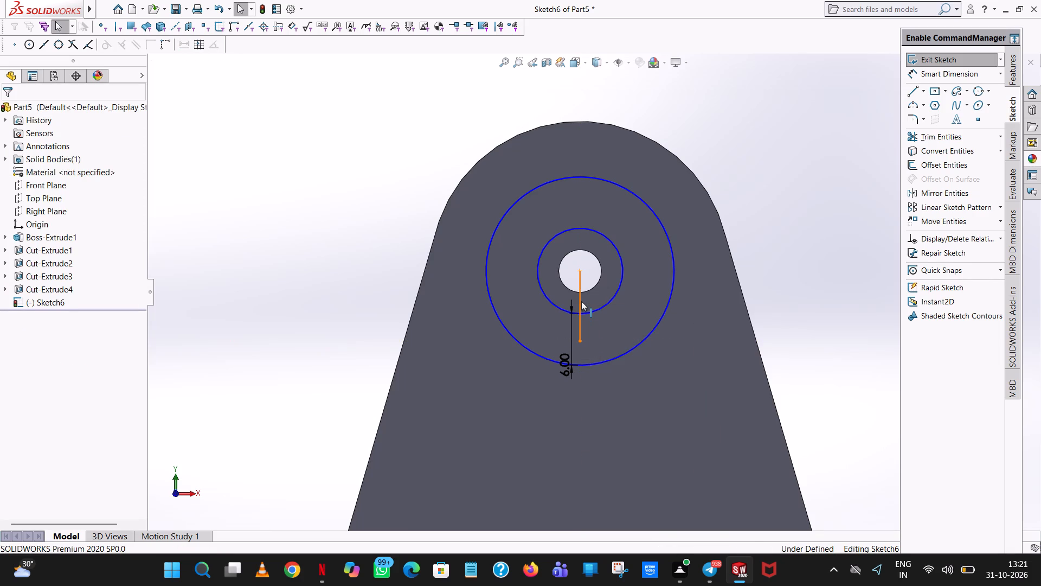
{"action": "type", "text": "5.5"}
{"action": "key", "text": "Return"}
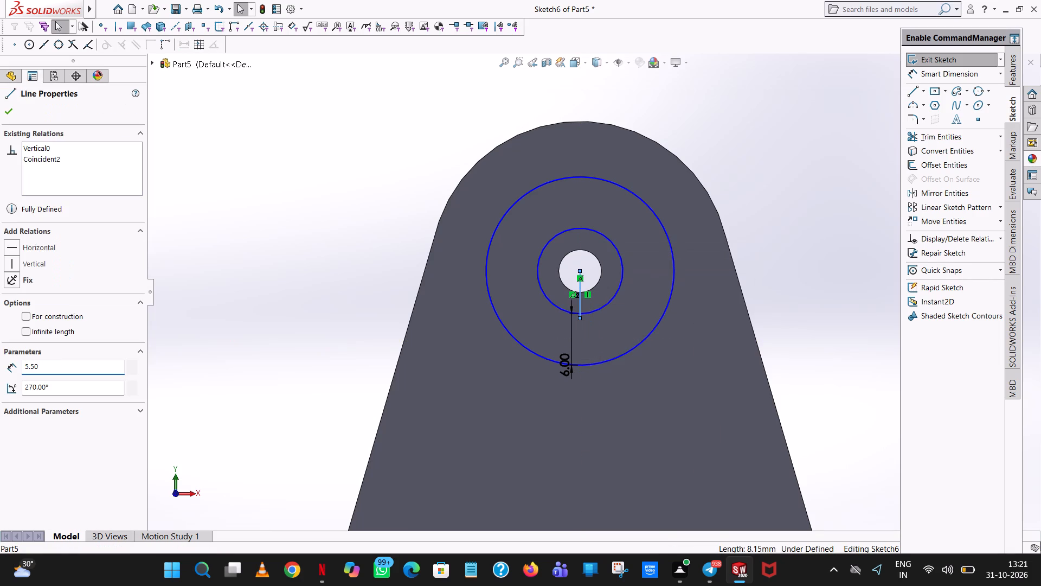
{"action": "left_click", "coordinate": [291, 153]}
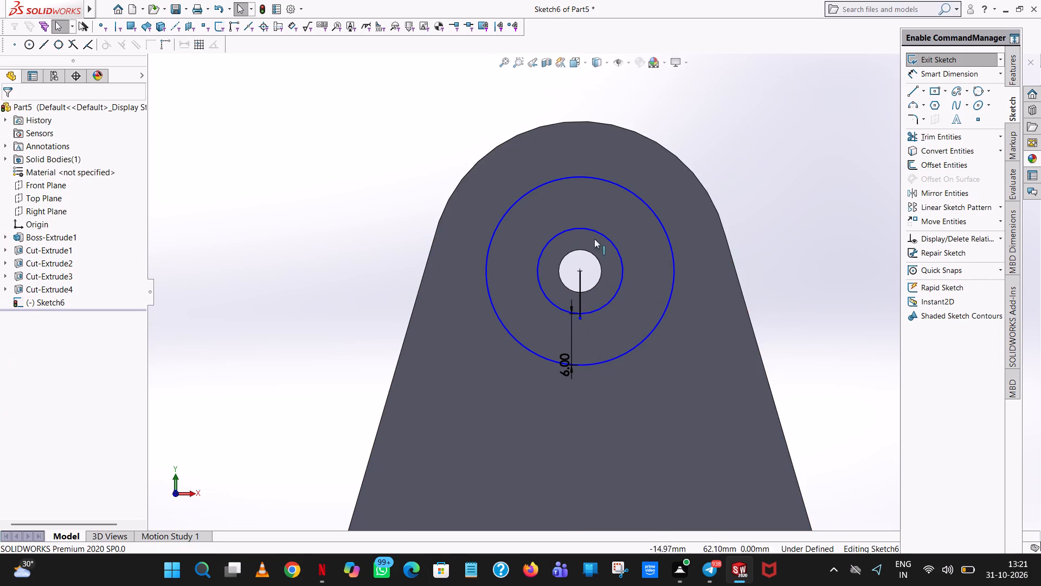
Sketch a horizontal line to the right from the vertical line's lower end, 5.5 mm long.
{"action": "scroll", "coordinate": [575, 290], "scroll_direction": "down", "scroll_amount": 2}
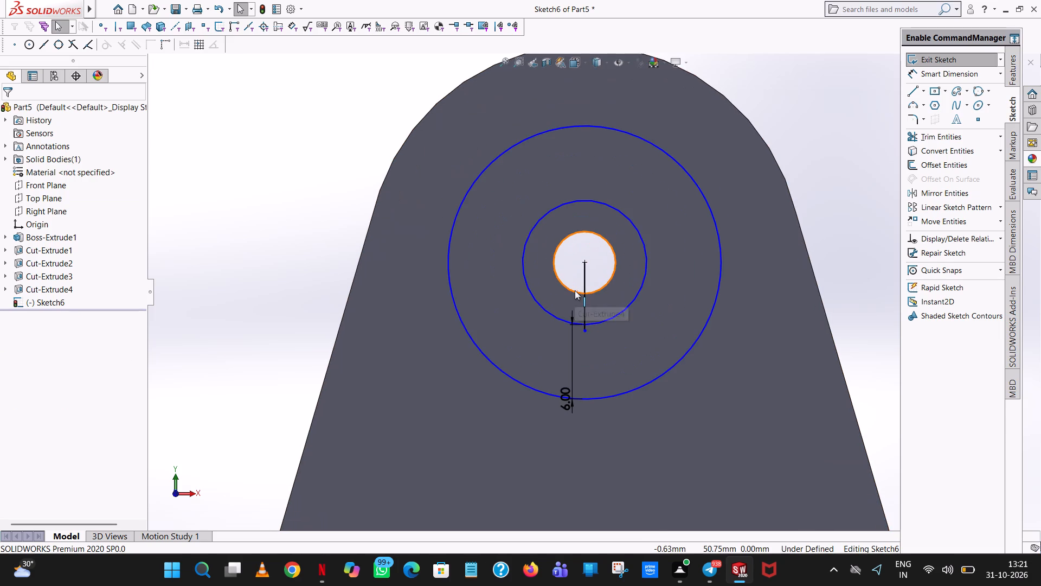
{"action": "scroll", "coordinate": [608, 303], "scroll_direction": "up", "scroll_amount": 3}
{"action": "scroll", "coordinate": [590, 332], "scroll_direction": "down", "scroll_amount": 8}
{"action": "scroll", "coordinate": [593, 180], "scroll_direction": "down", "scroll_amount": 4}
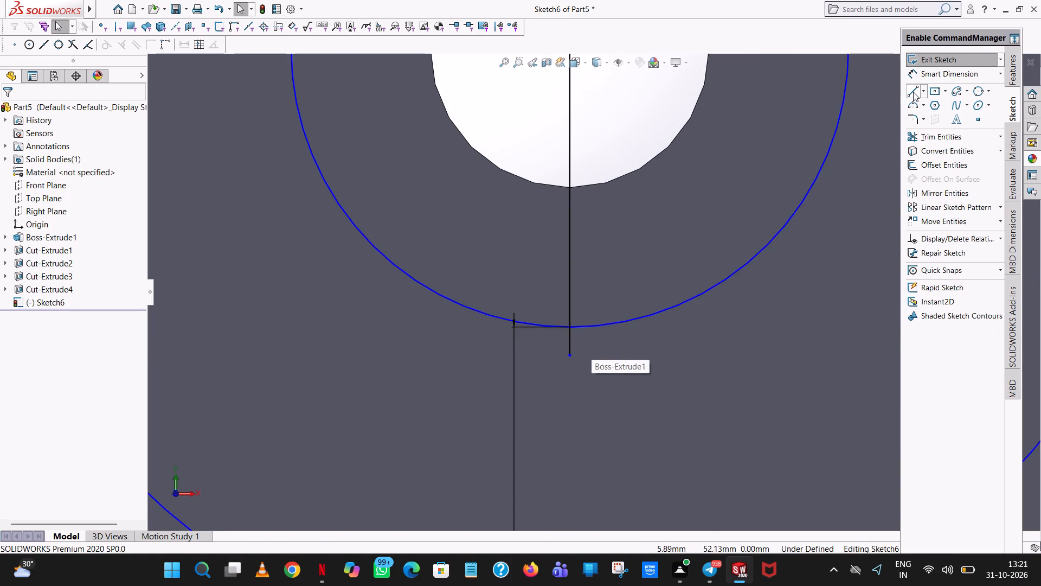
{"action": "left_click", "coordinate": [913, 92]}
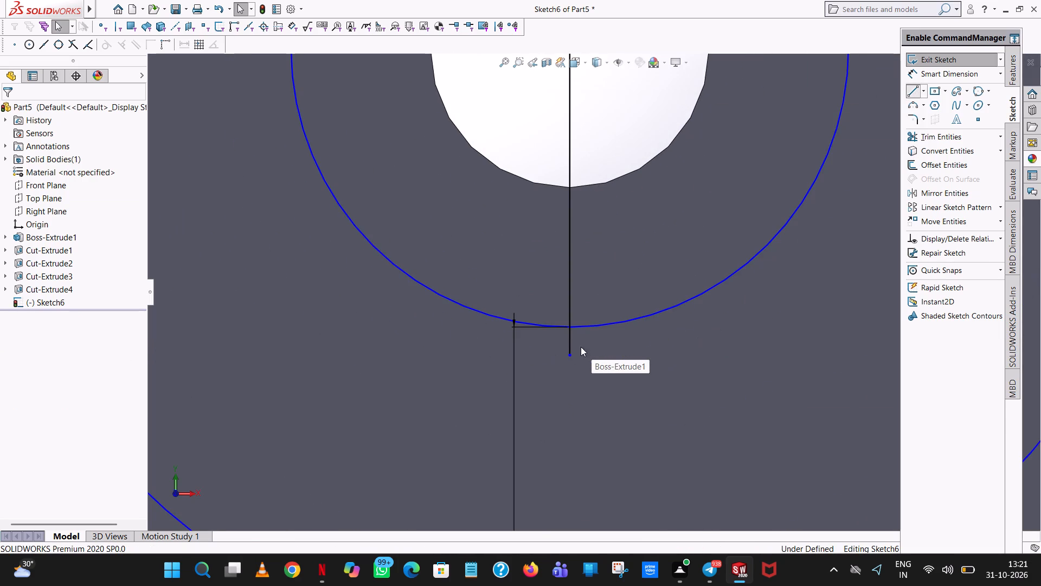
{"action": "left_click", "coordinate": [570, 353]}
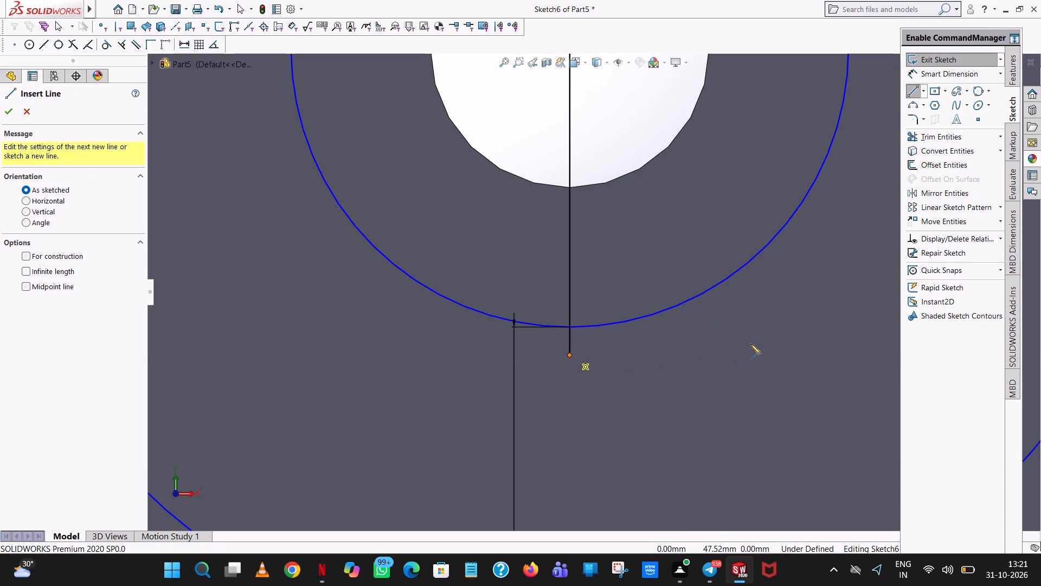
{"action": "left_click", "coordinate": [832, 354]}
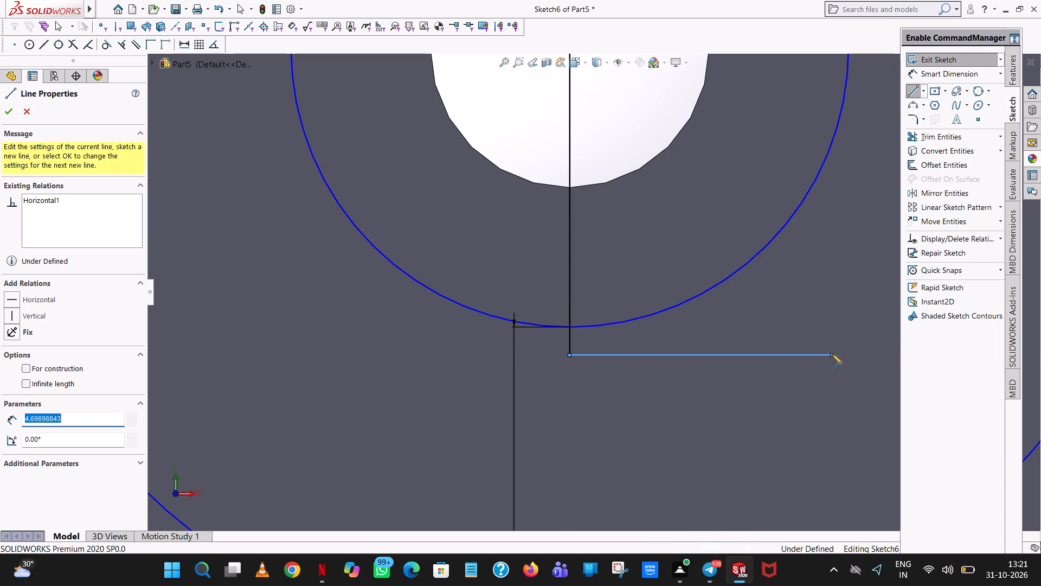
{"action": "type", "text": "5.5"}
{"action": "key", "text": "Return"}
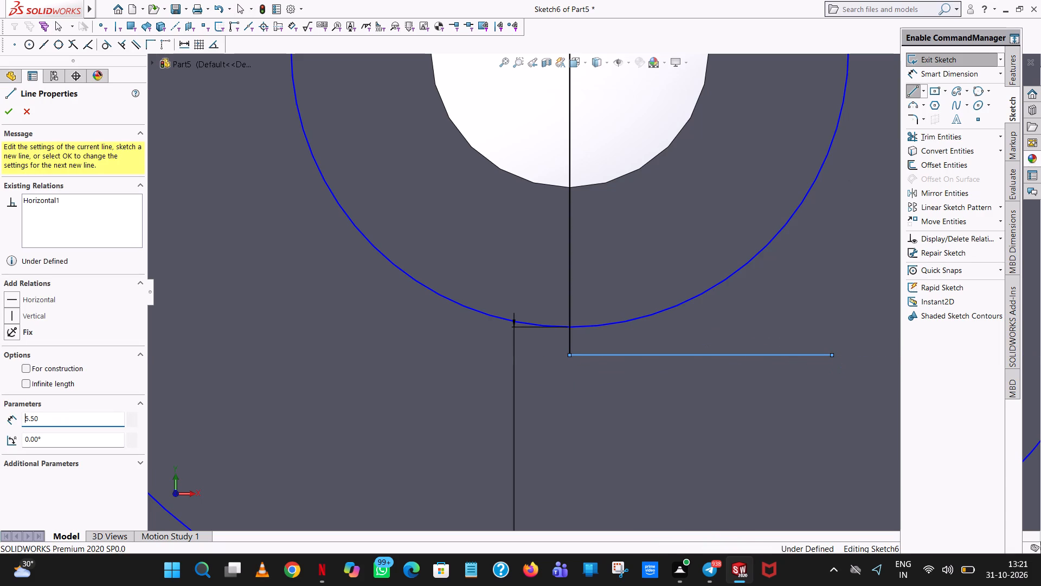
{"action": "right_click", "coordinate": [832, 354]}
{"action": "left_click", "coordinate": [863, 365]}
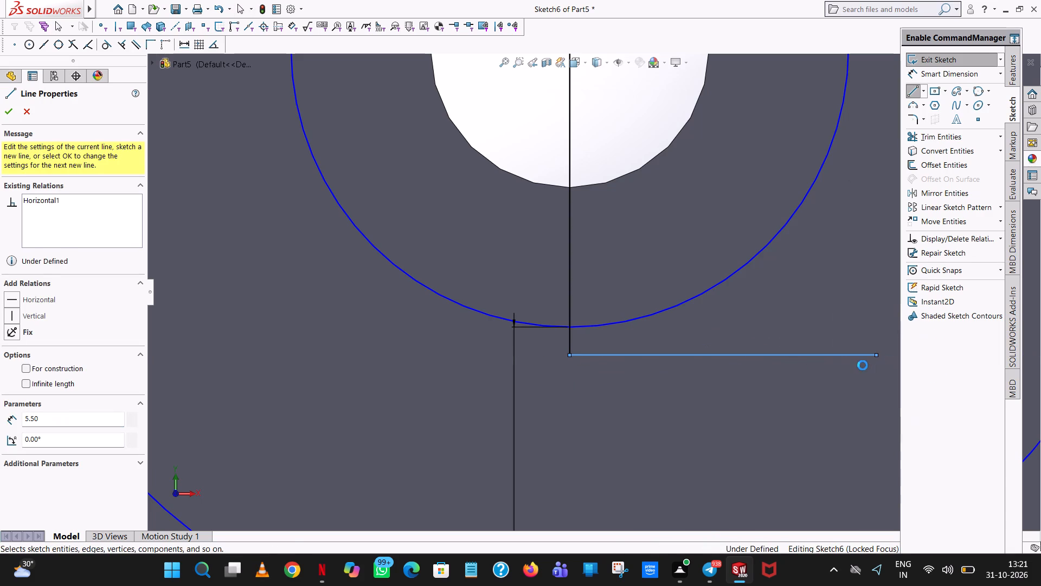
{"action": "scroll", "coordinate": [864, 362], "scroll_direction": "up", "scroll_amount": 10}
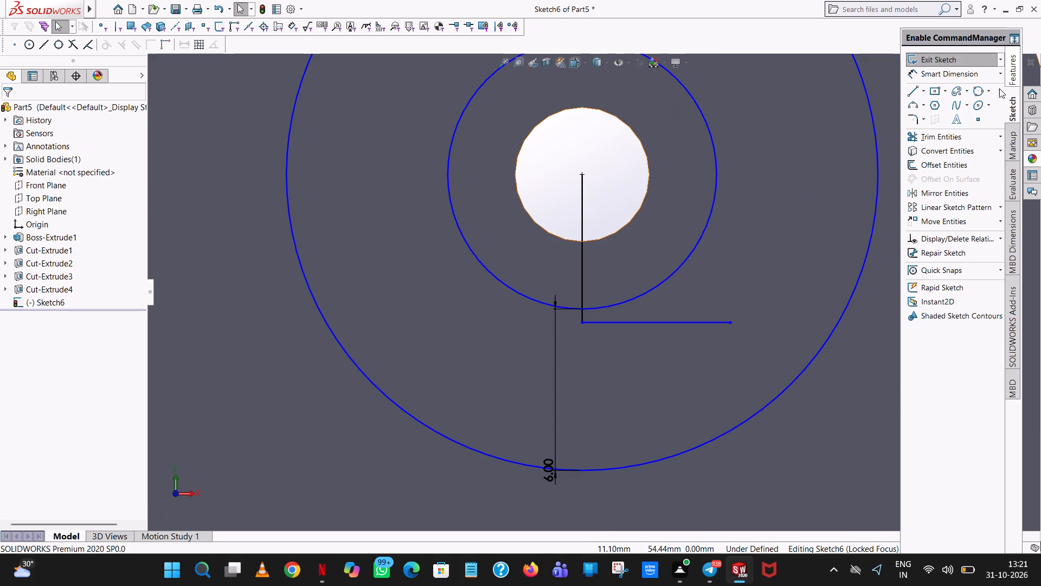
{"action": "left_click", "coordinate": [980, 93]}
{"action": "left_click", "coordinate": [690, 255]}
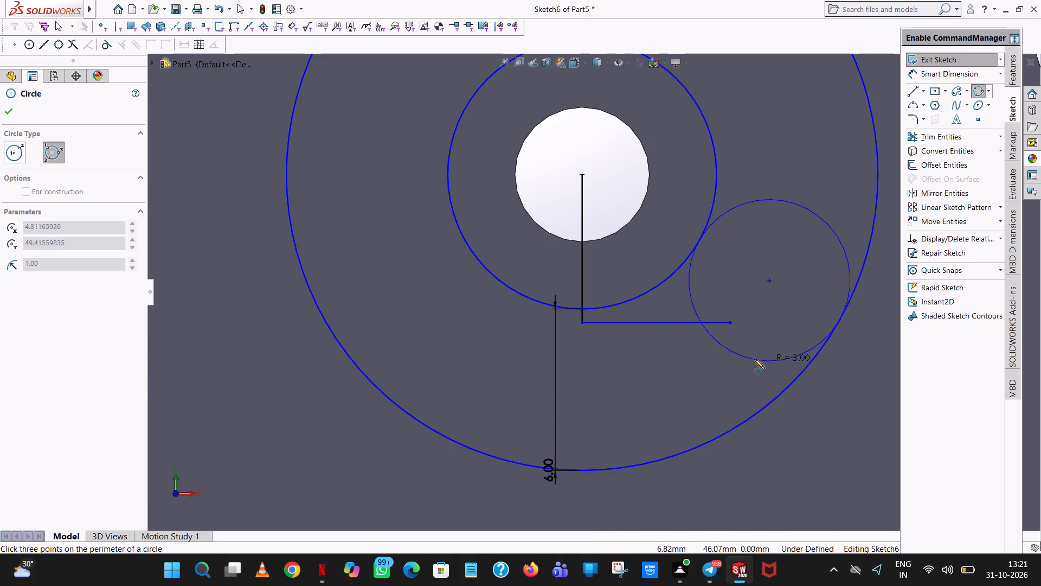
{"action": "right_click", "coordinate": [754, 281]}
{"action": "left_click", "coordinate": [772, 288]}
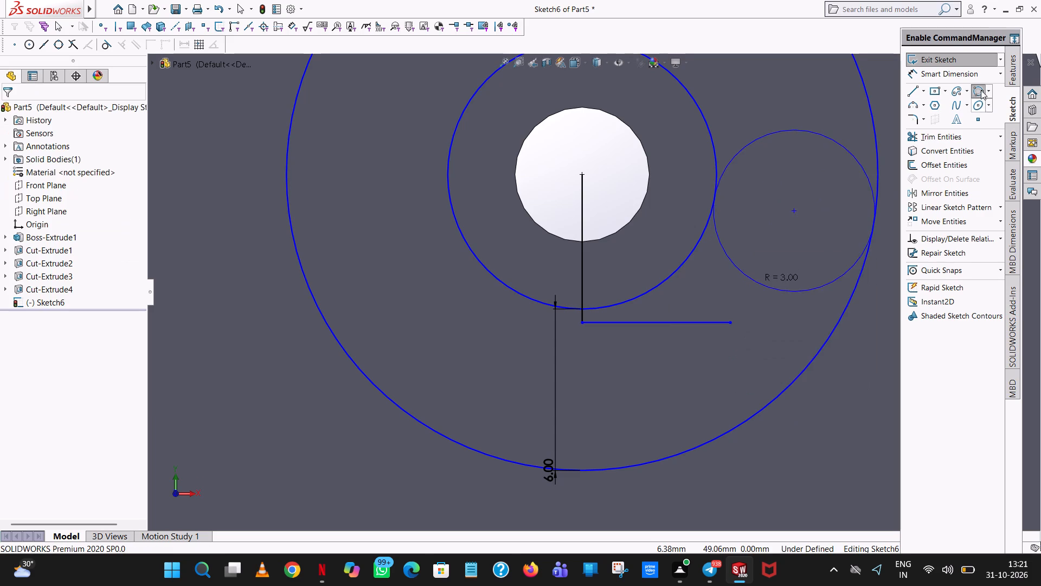
Sketch a centre-based circle of 3 mm radius at the free end of the horizontal line.
{"action": "left_click", "coordinate": [989, 94]}
{"action": "left_click", "coordinate": [976, 96]}
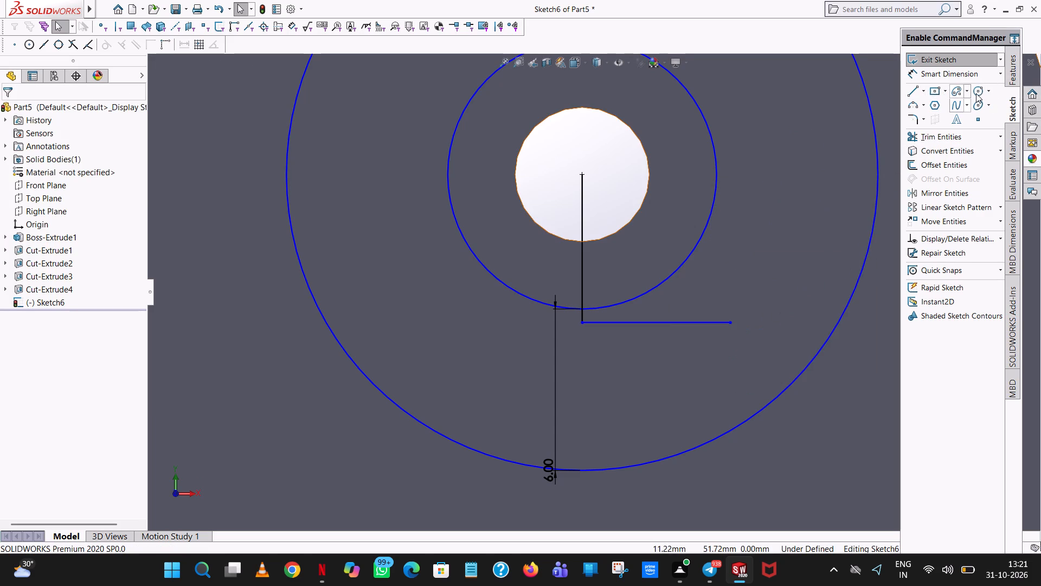
{"action": "left_click", "coordinate": [976, 93]}
{"action": "left_click", "coordinate": [732, 323]}
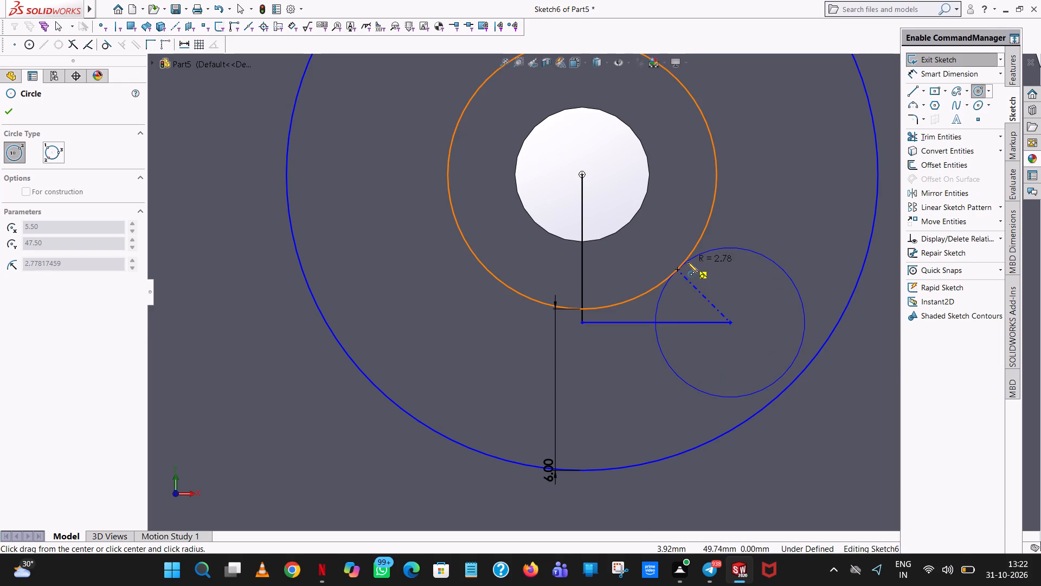
{"action": "left_click", "coordinate": [659, 272]}
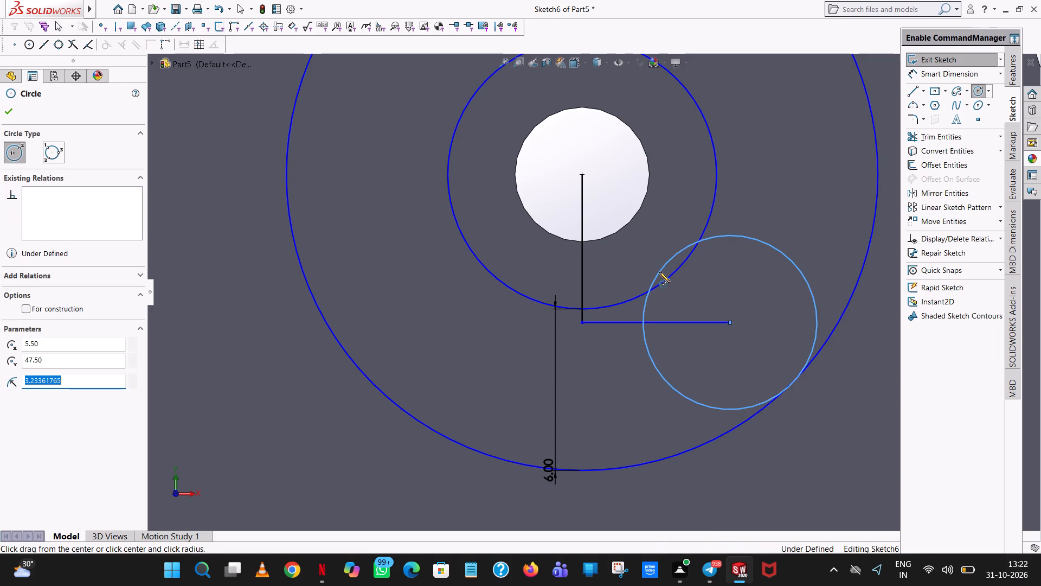
{"action": "key", "text": "3"}
{"action": "key", "text": "Return"}
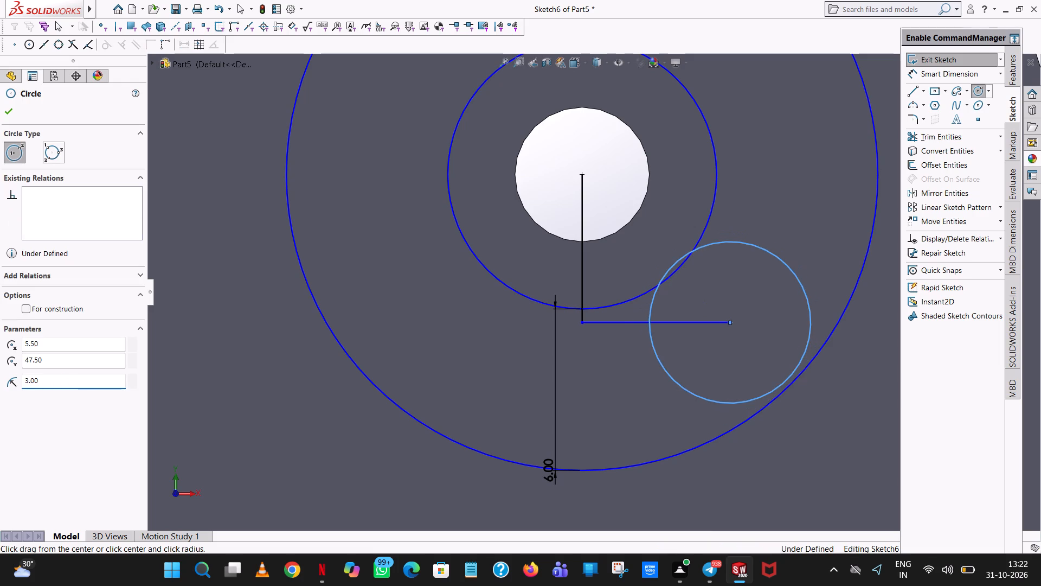
{"action": "scroll", "coordinate": [659, 272], "scroll_direction": "up", "scroll_amount": 5}
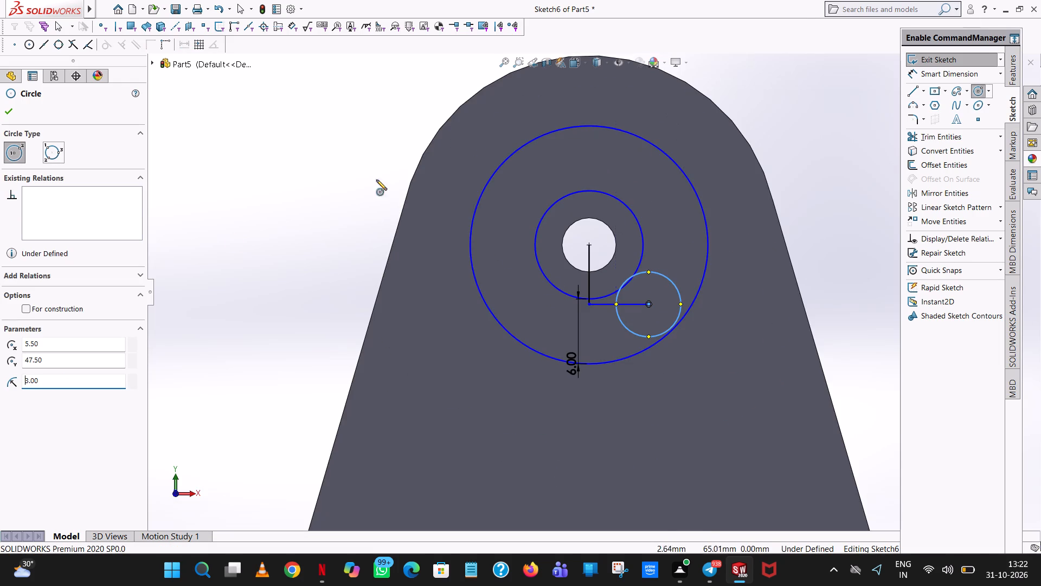
{"action": "scroll", "coordinate": [647, 308], "scroll_direction": "down", "scroll_amount": 3}
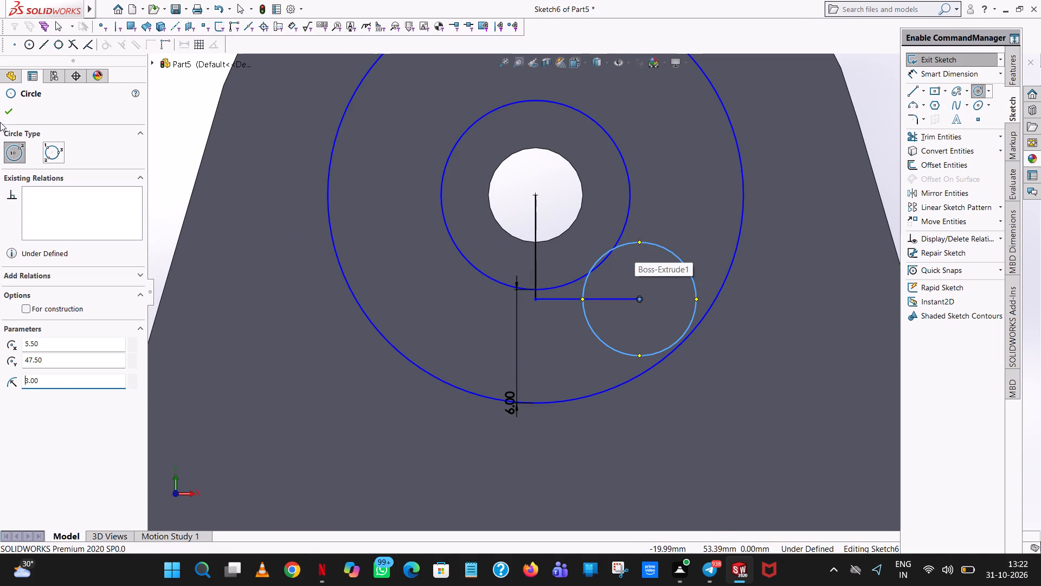
{"action": "left_click", "coordinate": [6, 111]}
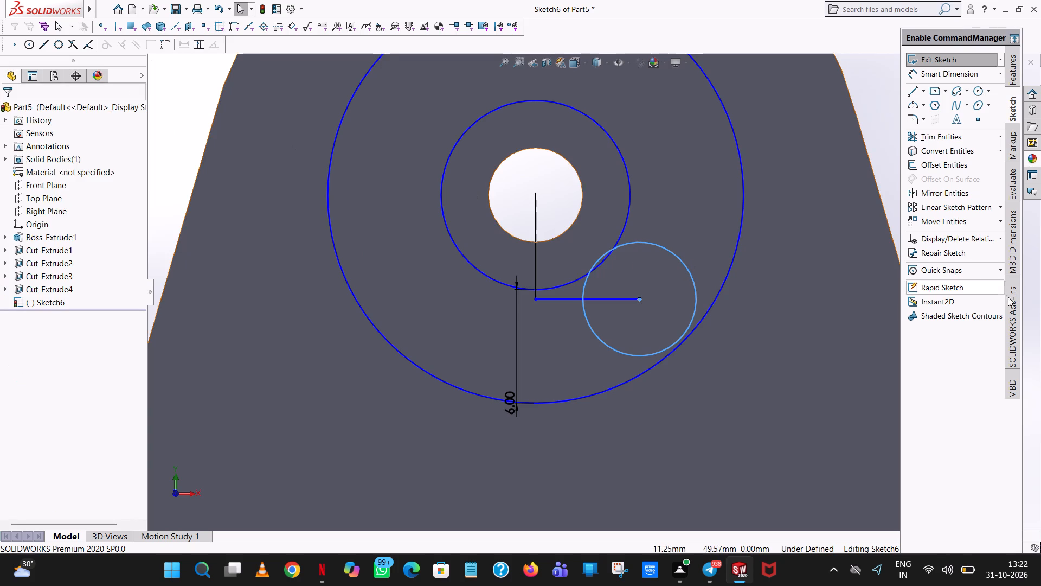
{"action": "left_click", "coordinate": [864, 75]}
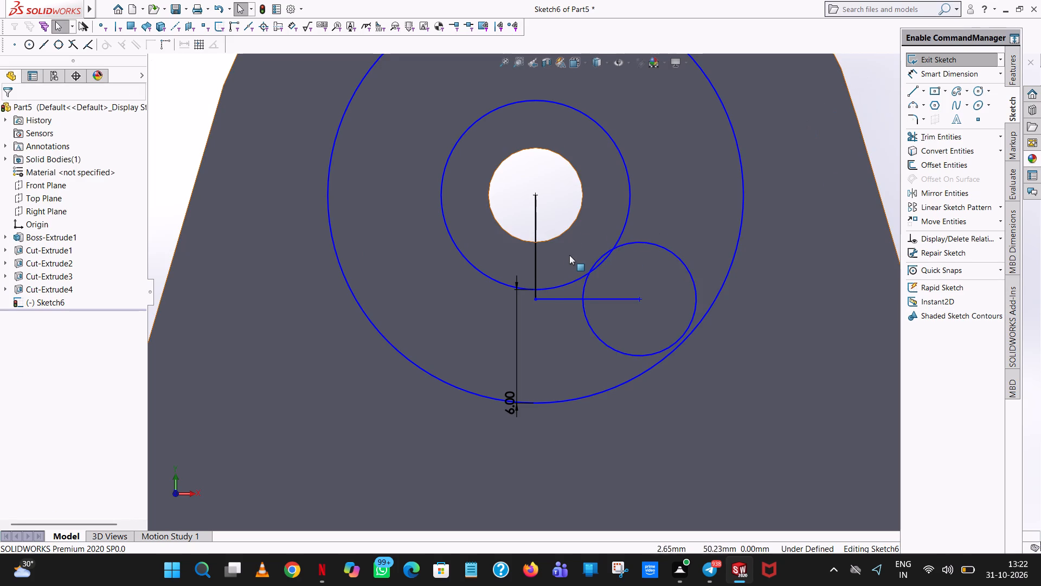
Make the 3 mm radius circle tangent to the 5 mm radius circle around the hole.
{"action": "scroll", "coordinate": [572, 256], "scroll_direction": "down", "scroll_amount": 8}
{"action": "left_click", "coordinate": [677, 283], "text": "ctrl"}
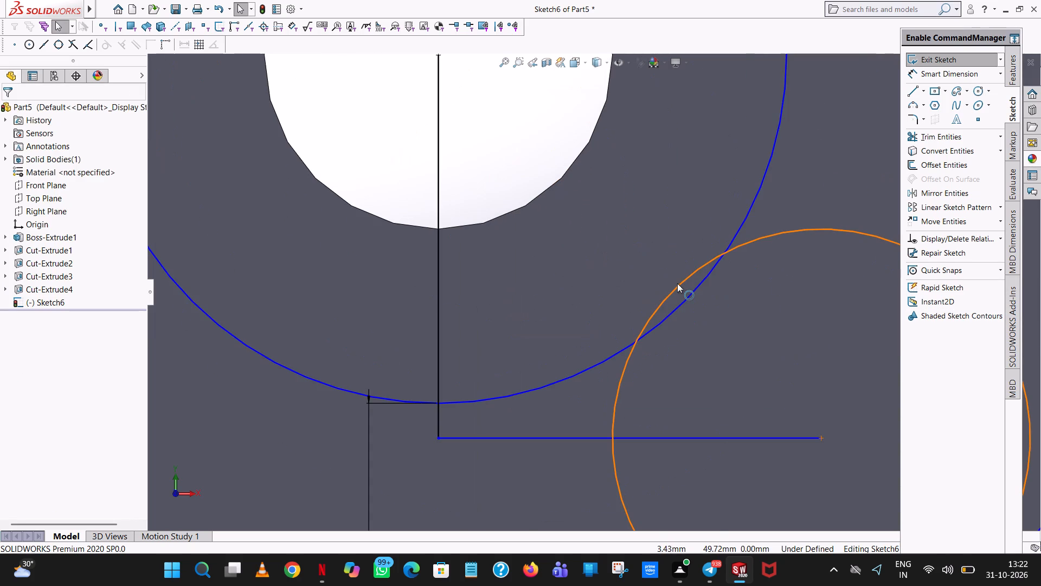
{"action": "left_click", "coordinate": [692, 294], "text": "ctrl"}
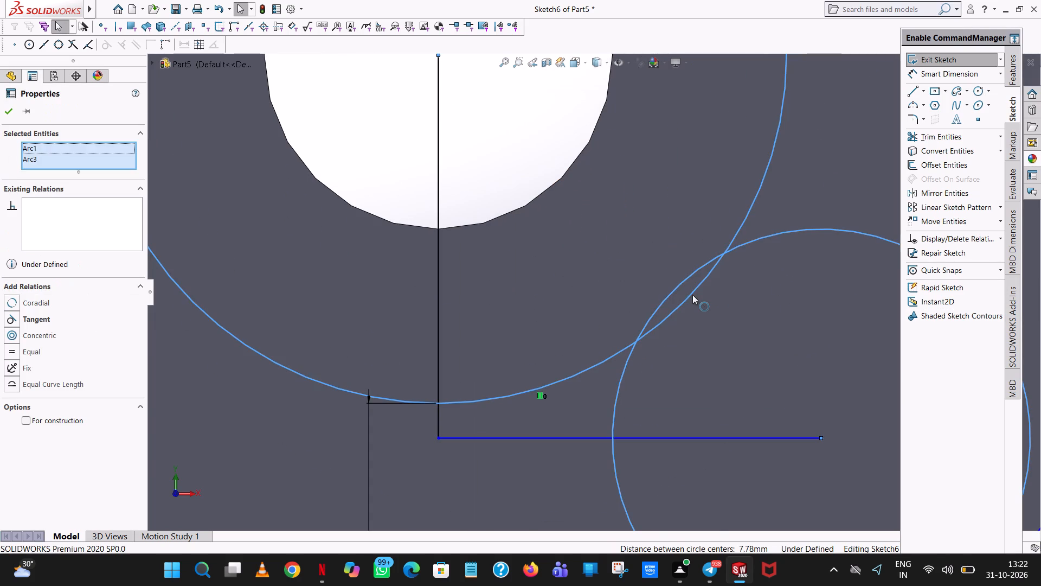
{"action": "left_click", "coordinate": [38, 323]}
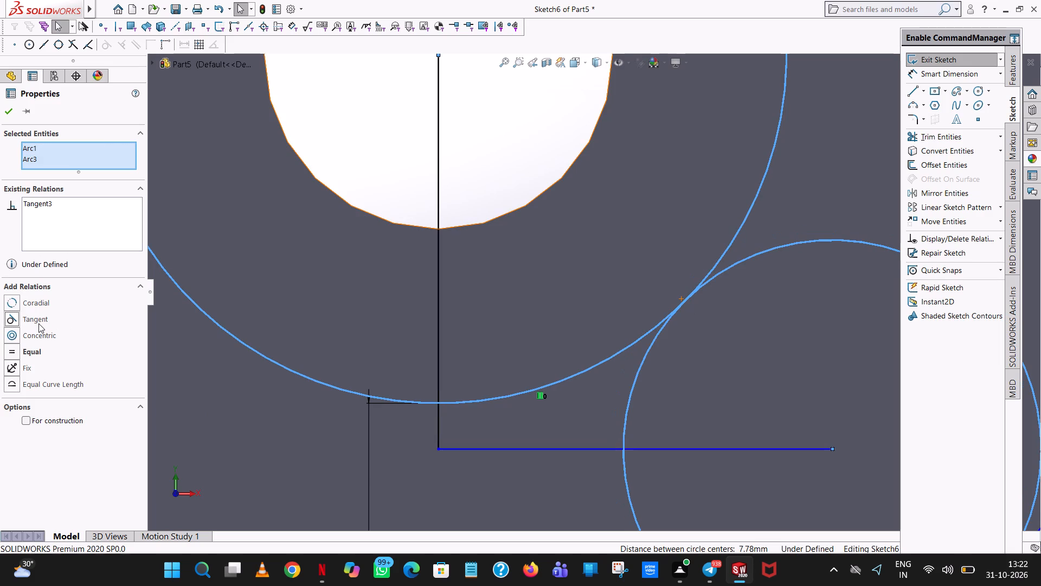
{"action": "scroll", "coordinate": [571, 227], "scroll_direction": "up", "scroll_amount": 7}
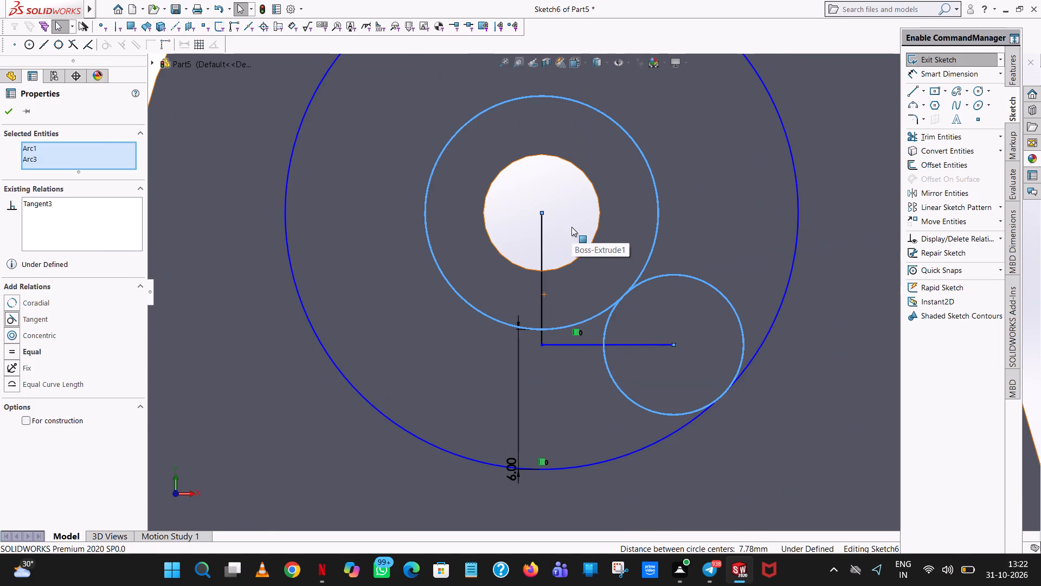
{"action": "scroll", "coordinate": [571, 227], "scroll_direction": "up", "scroll_amount": 2}
{"action": "left_click", "coordinate": [871, 175]}
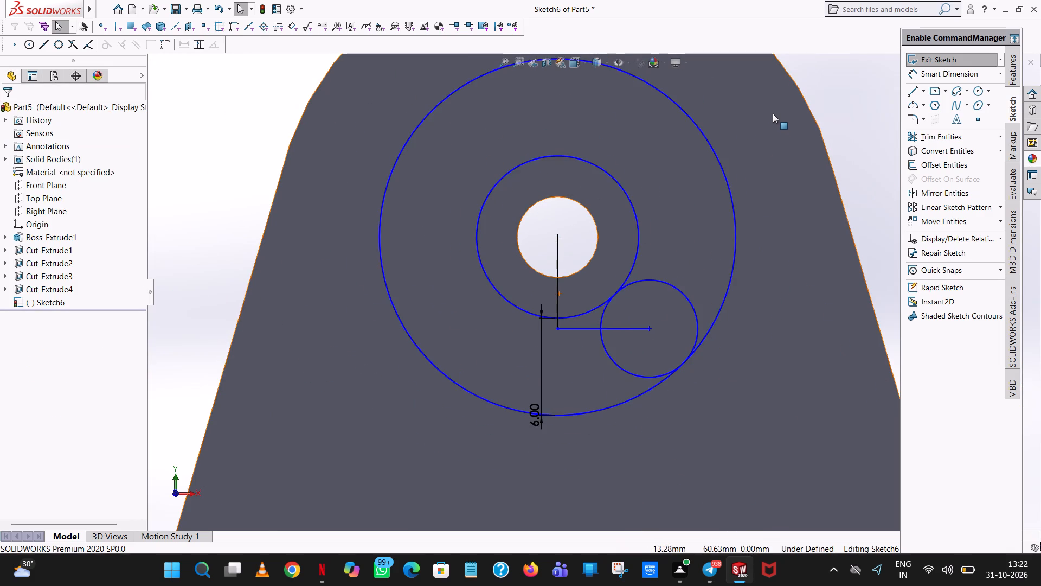
Sketch a horizontal line about 8.76 mm long from the hole's centre to the right.
{"action": "left_click", "coordinate": [908, 91]}
{"action": "left_click", "coordinate": [558, 236]}
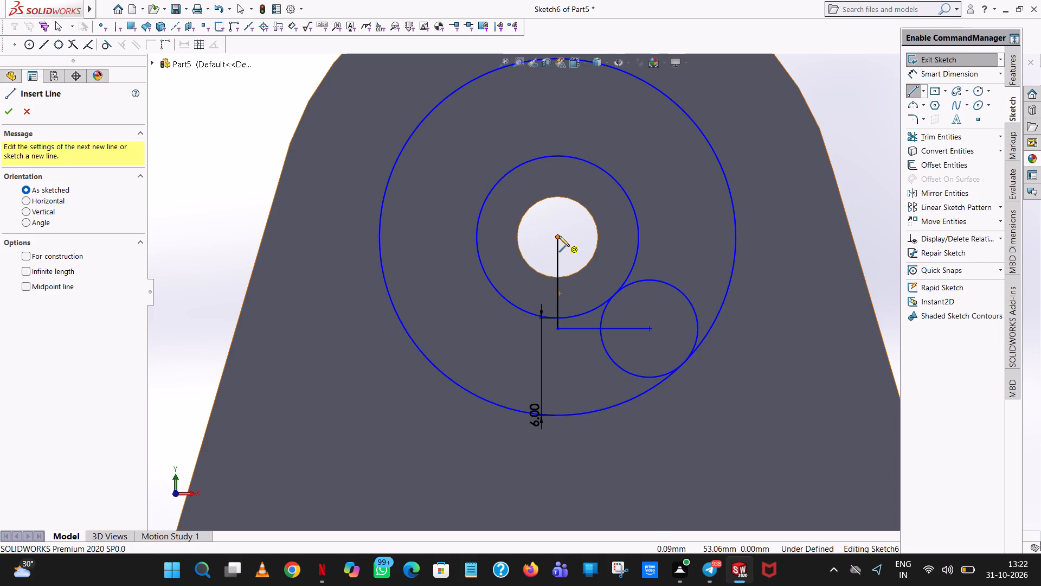
{"action": "left_click", "coordinate": [699, 234]}
{"action": "right_click", "coordinate": [699, 234]}
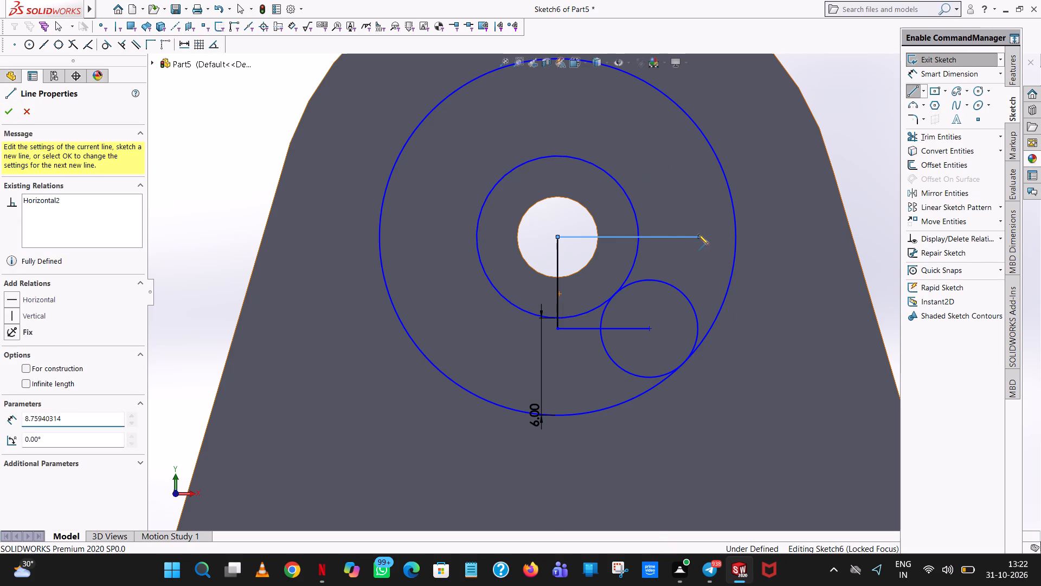
{"action": "left_click", "coordinate": [723, 241]}
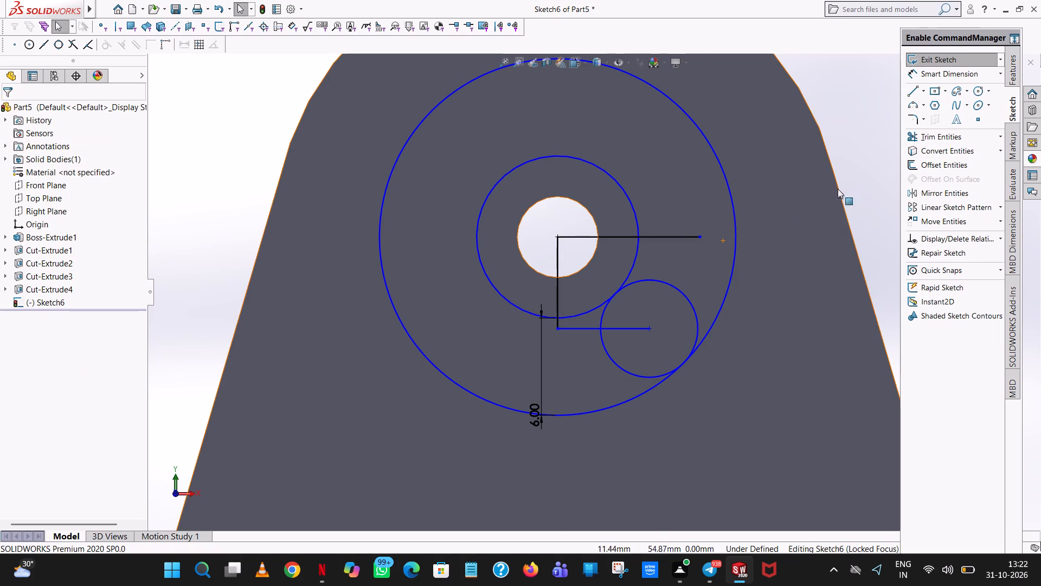
Mirror the 3 mm radius circle about the horizontal line through the hole's centre, keeping the original.
{"action": "left_click", "coordinate": [961, 194]}
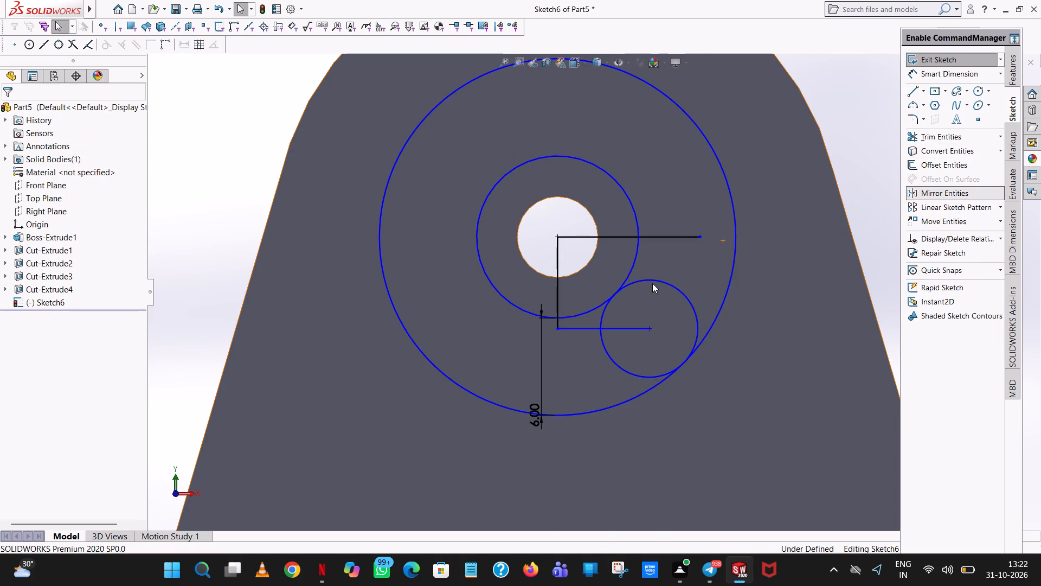
{"action": "left_click", "coordinate": [657, 279]}
{"action": "left_click", "coordinate": [75, 272]}
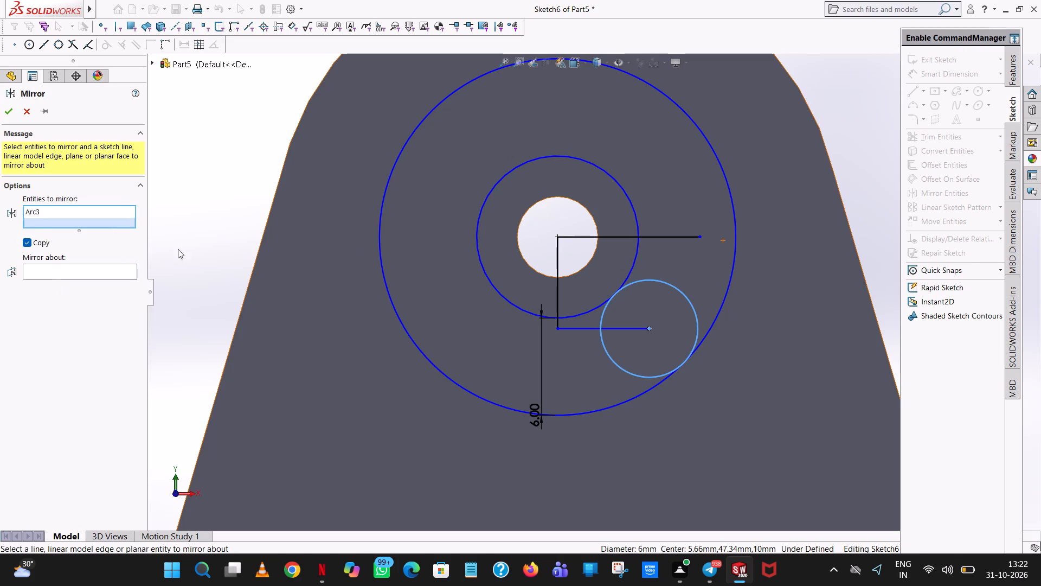
{"action": "left_click", "coordinate": [622, 239]}
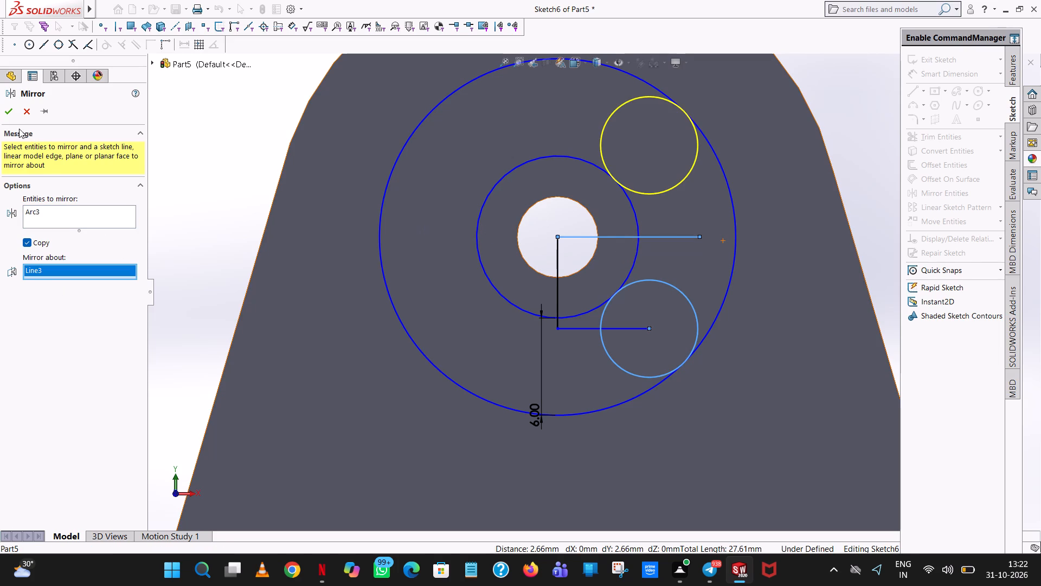
{"action": "left_click", "coordinate": [11, 114]}
{"action": "left_click", "coordinate": [852, 112]}
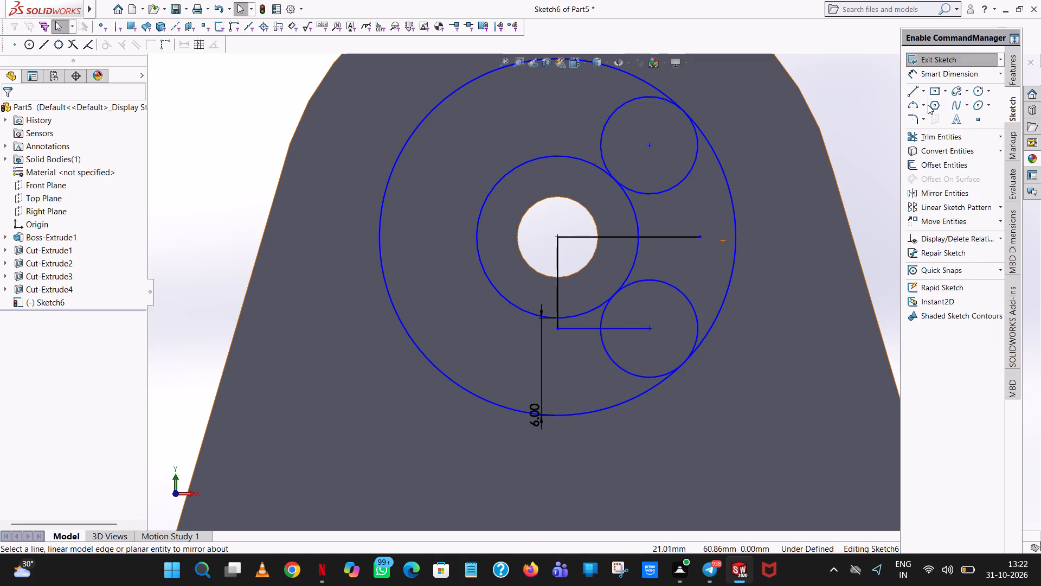
{"action": "left_click", "coordinate": [915, 85]}
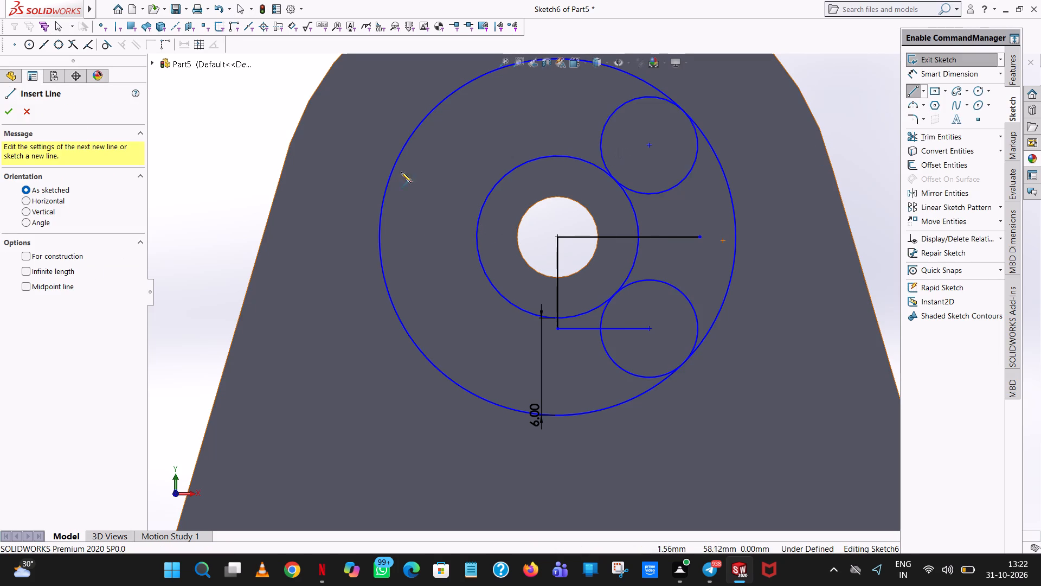
{"action": "left_click", "coordinate": [28, 113]}
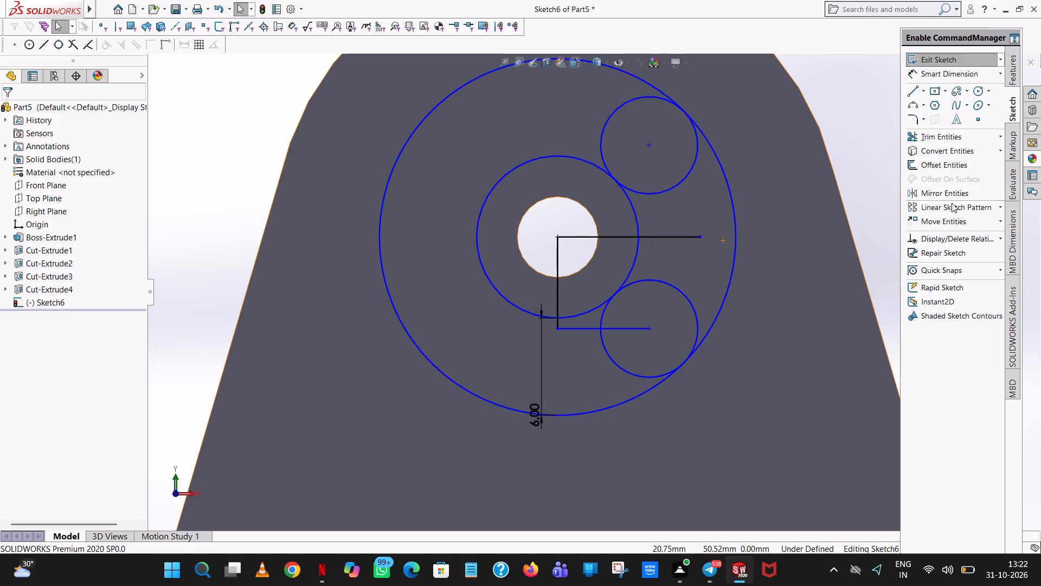
Mirror both right-hand 3 mm radius circles about the vertical line below the hole's centre, keeping the originals.
{"action": "left_click", "coordinate": [952, 196]}
{"action": "left_click", "coordinate": [674, 190]}
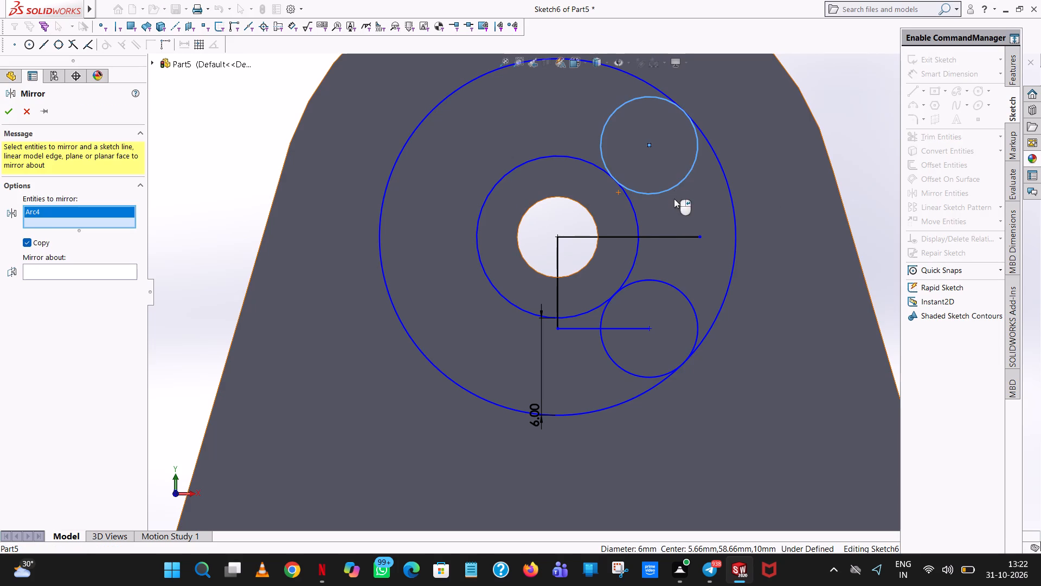
{"action": "left_click", "coordinate": [652, 280]}
{"action": "left_click", "coordinate": [89, 284]}
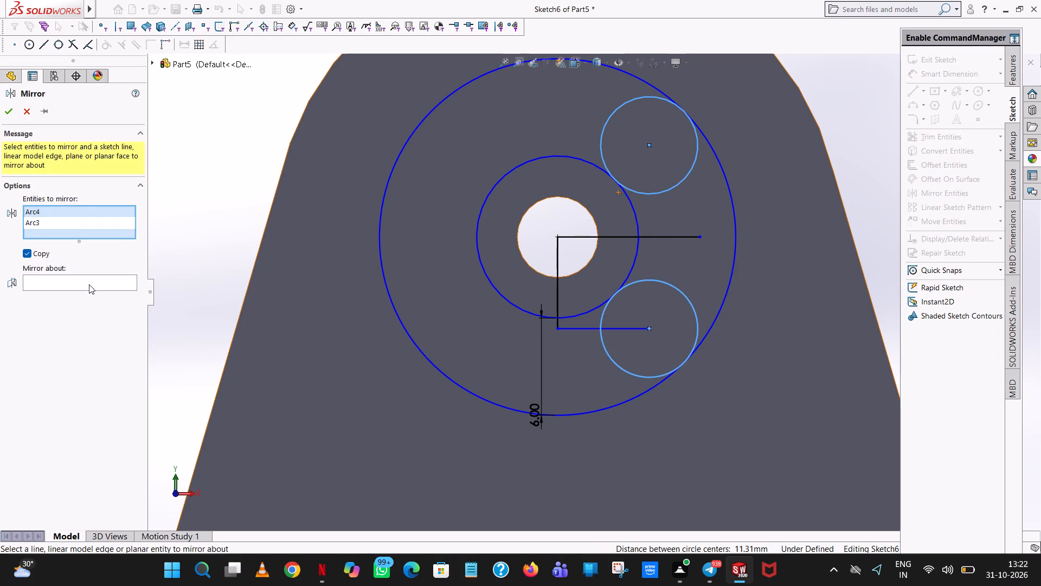
{"action": "left_click", "coordinate": [563, 290]}
{"action": "left_click", "coordinate": [559, 288]}
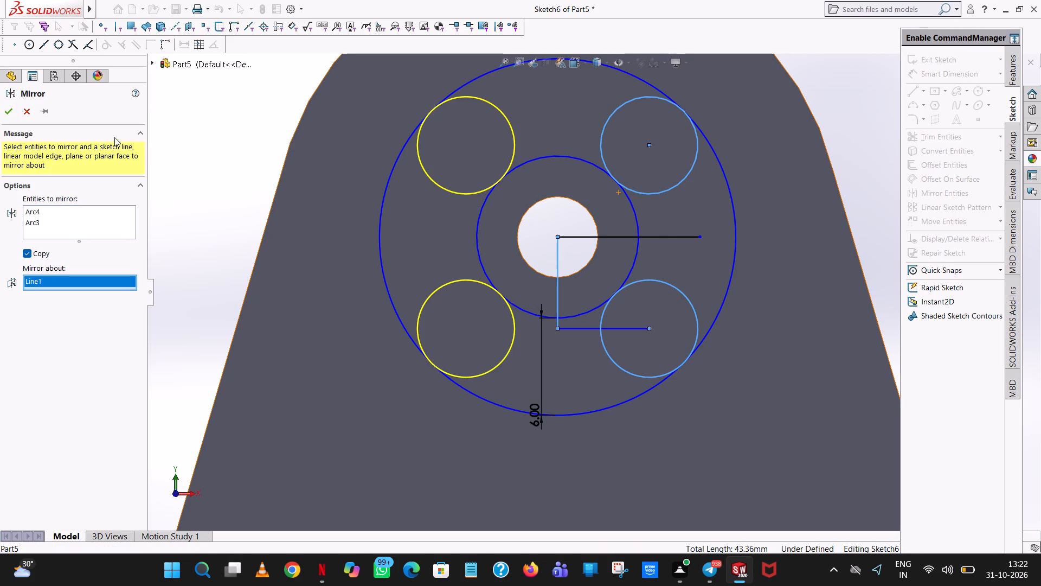
{"action": "left_click", "coordinate": [1, 106]}
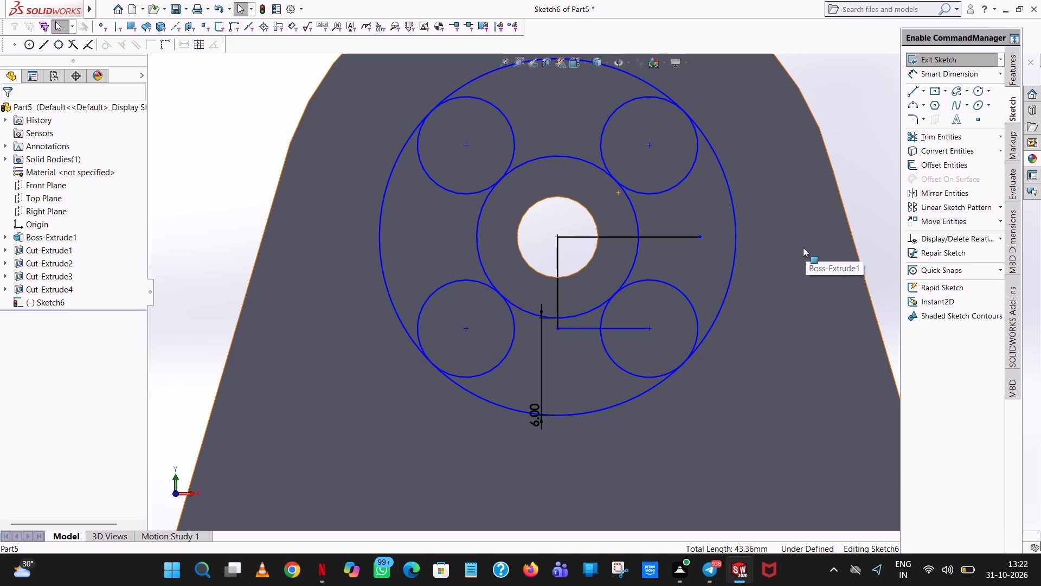
Trim away the upper and lower portions of both large concentric circles between the small circles, using Trim to closest.
{"action": "left_click", "coordinate": [917, 141]}
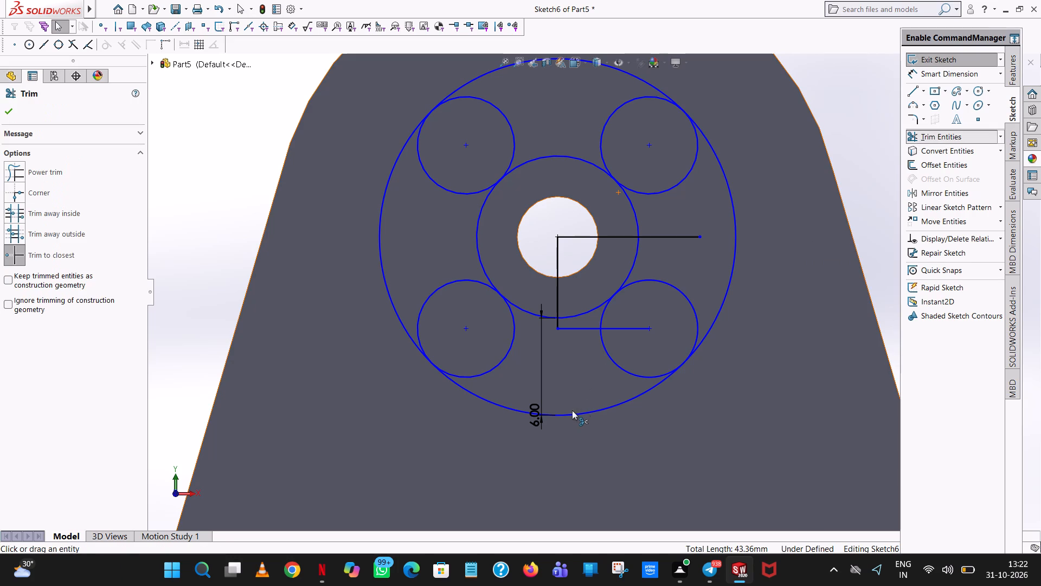
{"action": "left_click", "coordinate": [571, 413]}
{"action": "scroll", "coordinate": [542, 91], "scroll_direction": "up", "scroll_amount": 3}
{"action": "scroll", "coordinate": [600, 156], "scroll_direction": "down", "scroll_amount": 2}
{"action": "left_click", "coordinate": [597, 175]}
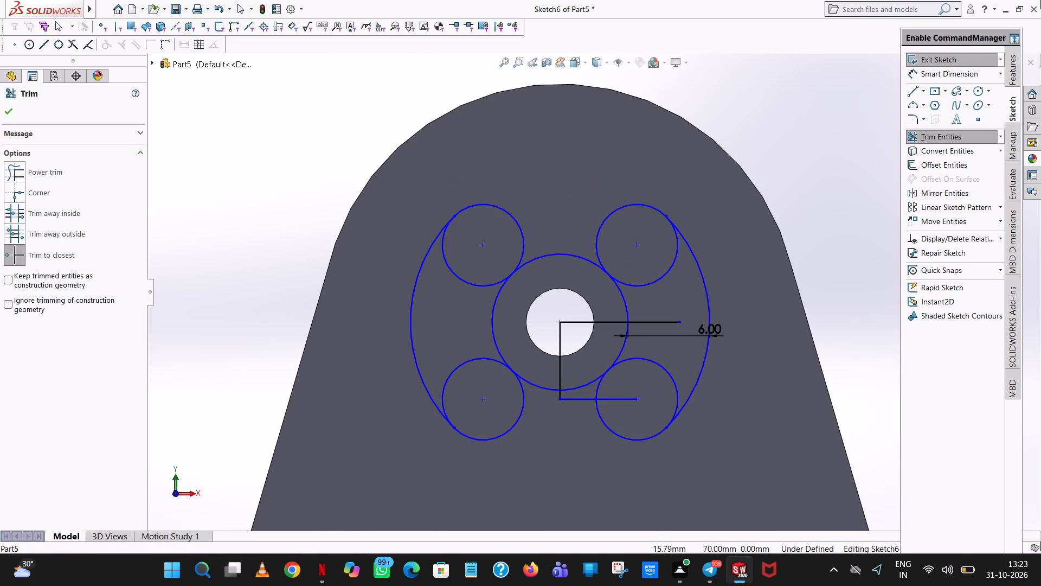
{"action": "left_click", "coordinate": [560, 256]}
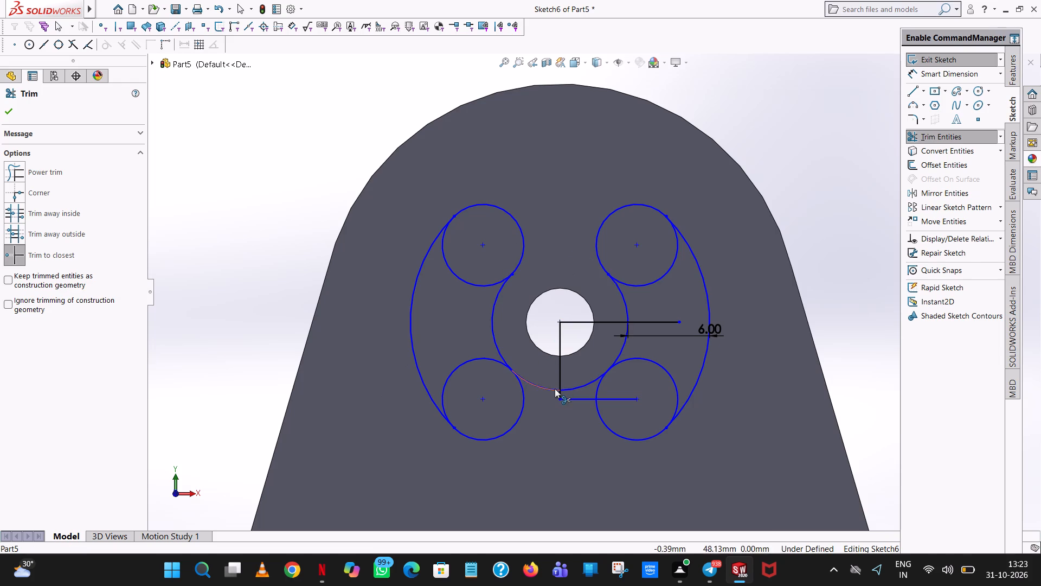
{"action": "left_click", "coordinate": [555, 388]}
{"action": "left_click", "coordinate": [574, 391]}
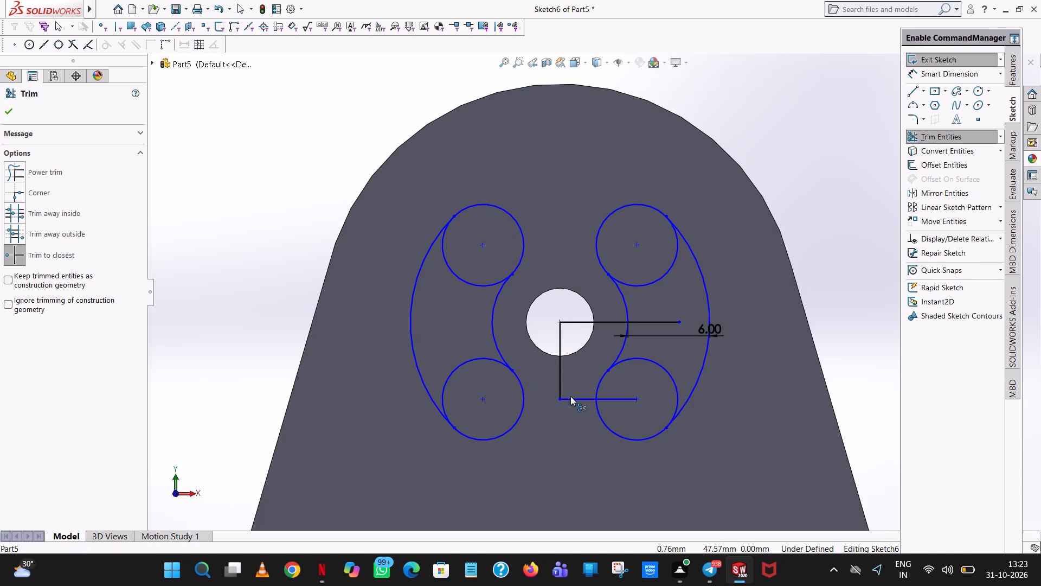
Trim away the horizontal and vertical helper lines around the hole's centre.
{"action": "left_click", "coordinate": [570, 397]}
{"action": "left_click", "coordinate": [621, 399]}
{"action": "left_click", "coordinate": [561, 372]}
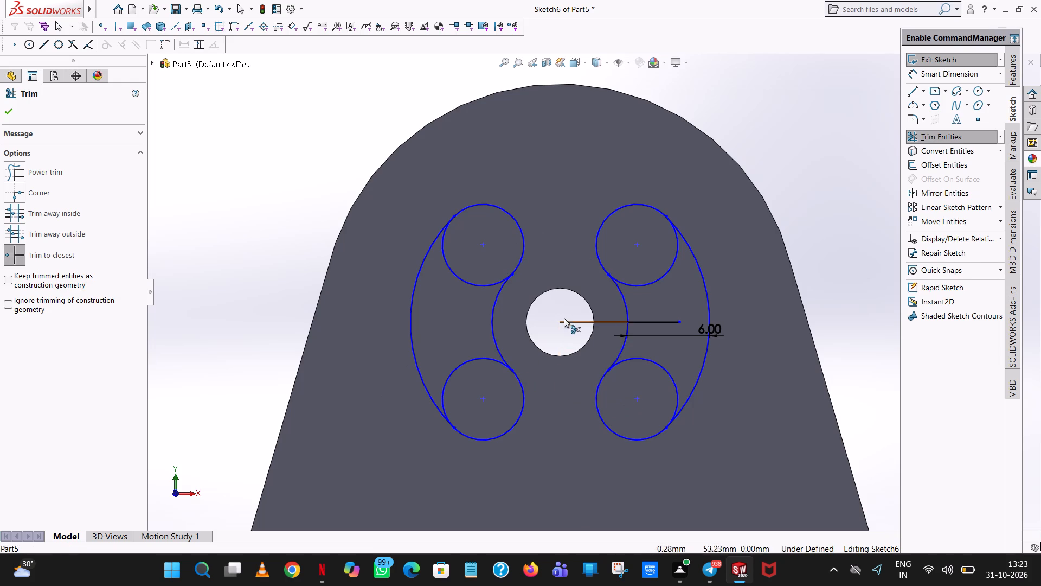
{"action": "left_click", "coordinate": [566, 315]}
{"action": "left_click", "coordinate": [573, 319]}
{"action": "left_click", "coordinate": [658, 319]}
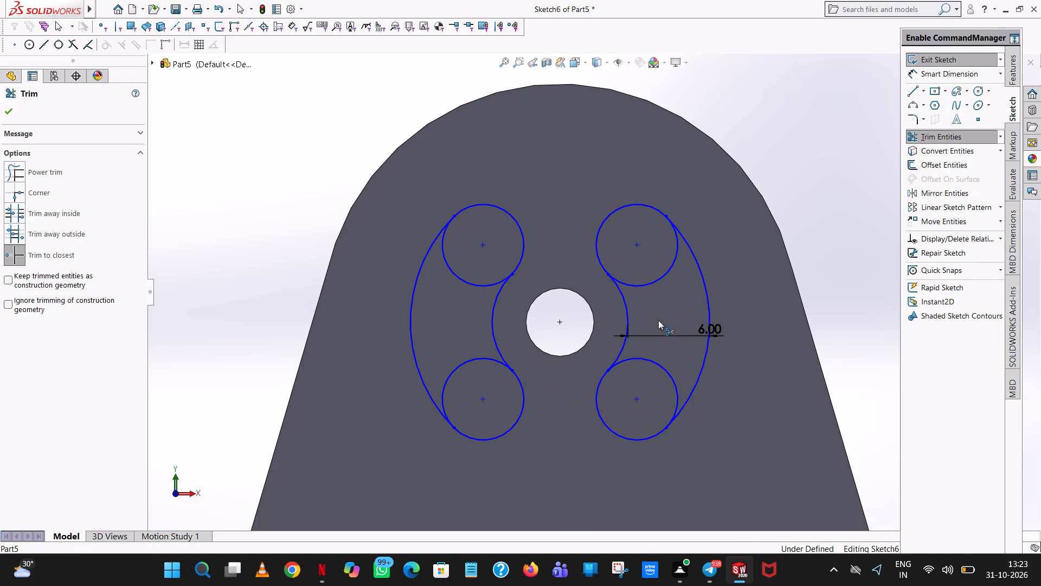
Trim the inward-facing arcs of the four small circles to leave two closed curved slot outlines beside the hole.
{"action": "left_click", "coordinate": [477, 288]}
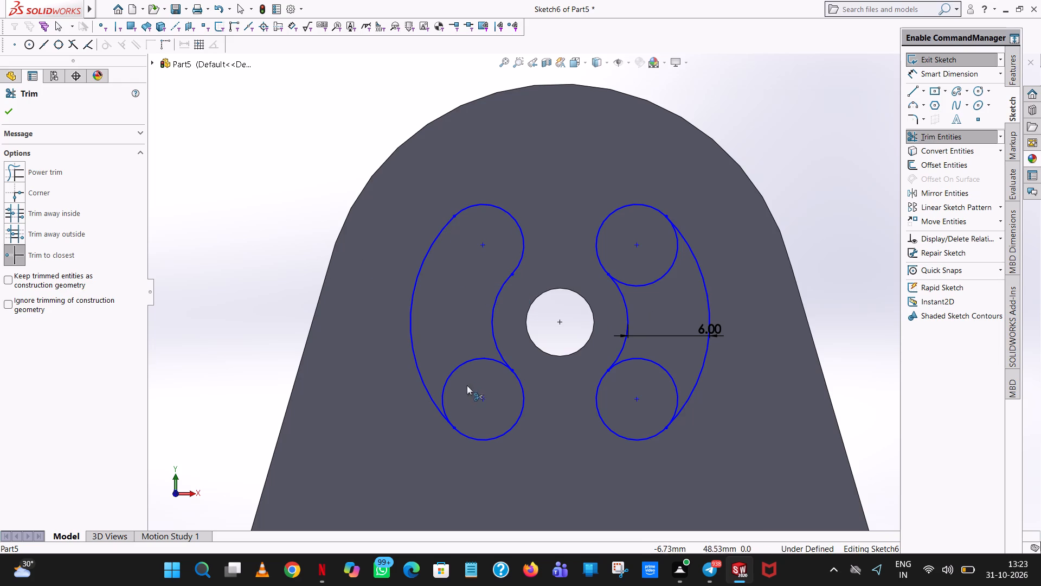
{"action": "left_click", "coordinate": [470, 364]}
{"action": "left_click", "coordinate": [673, 276]}
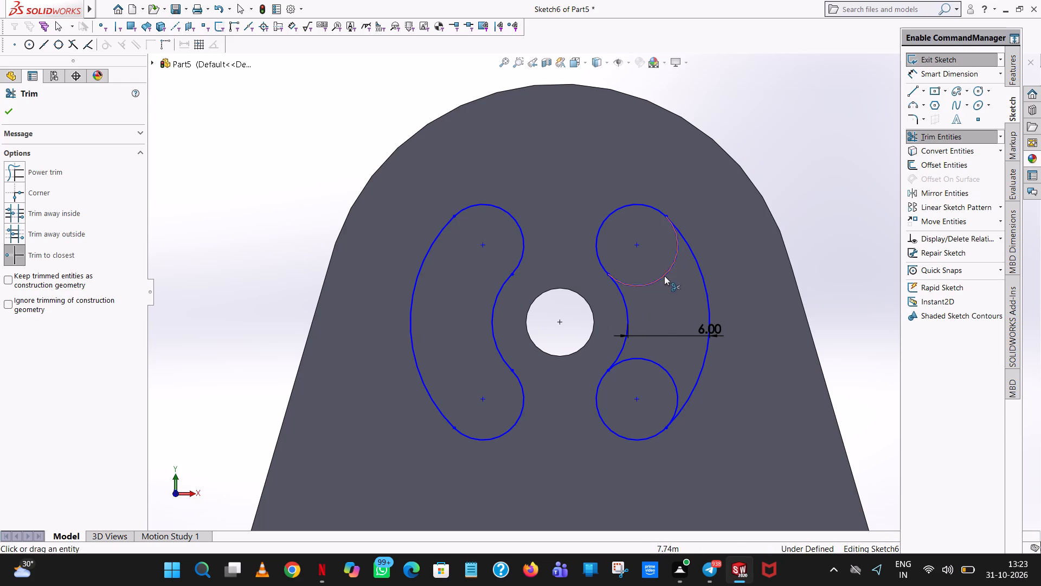
{"action": "left_click", "coordinate": [664, 276]}
{"action": "left_click", "coordinate": [645, 359]}
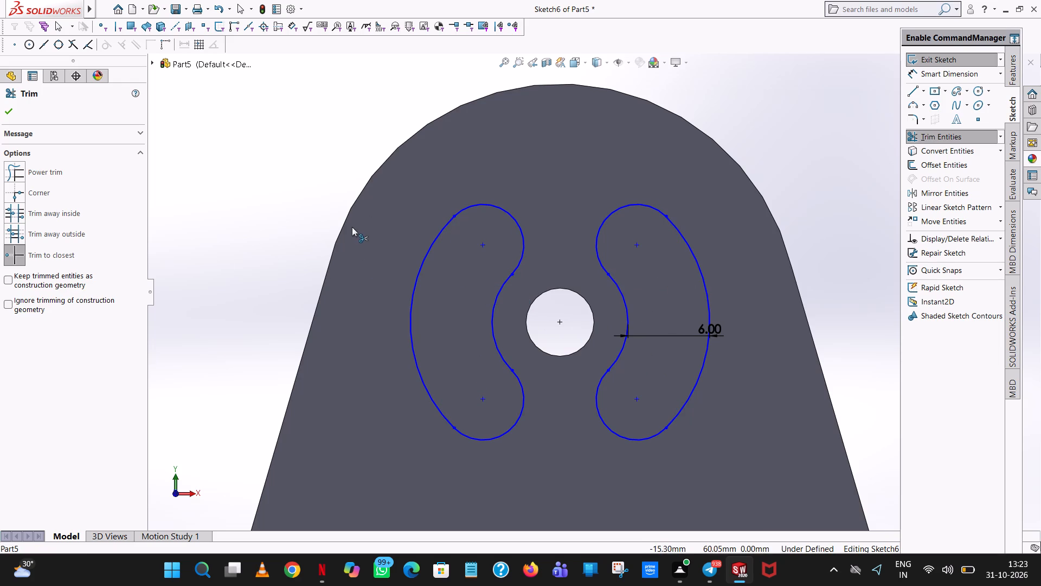
{"action": "left_click", "coordinate": [10, 107]}
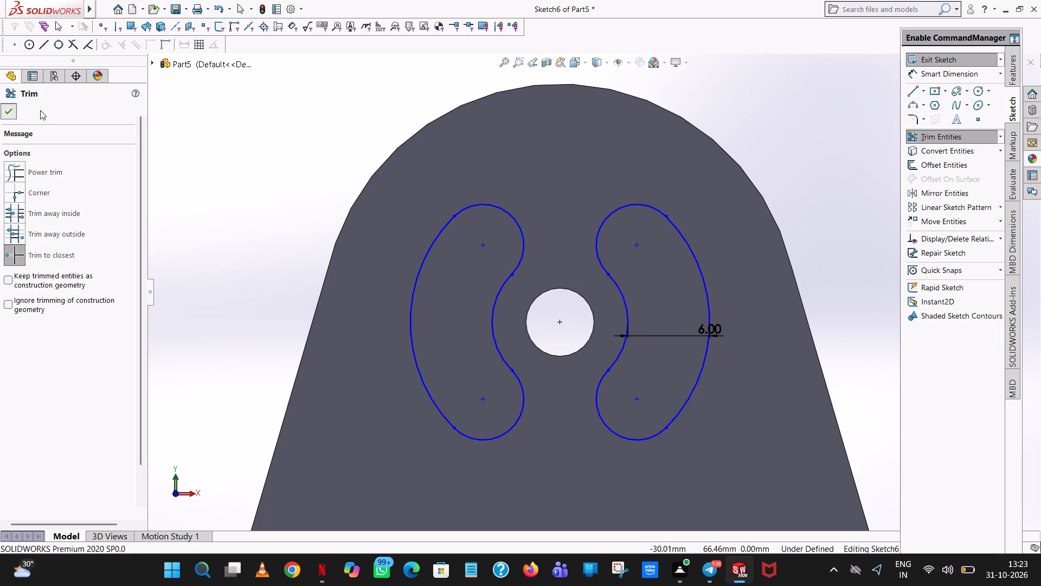
Dimension the radii of the right slot's two end arcs and the left slot's upper end arc.
{"action": "left_click", "coordinate": [941, 69]}
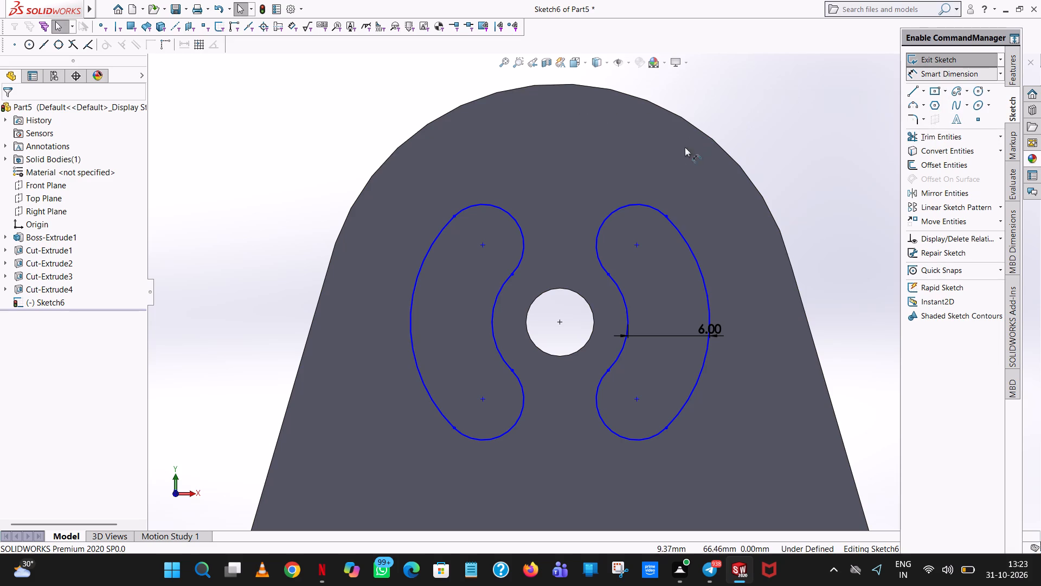
{"action": "left_click", "coordinate": [636, 206]}
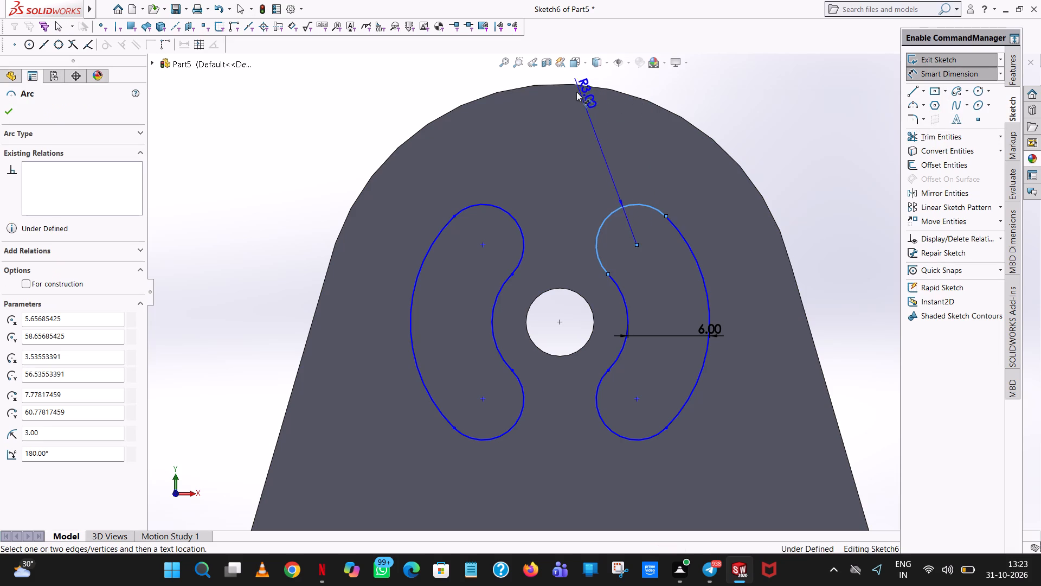
{"action": "left_click_drag", "start_coordinate": [571, 90], "coordinate": [578, 89]}
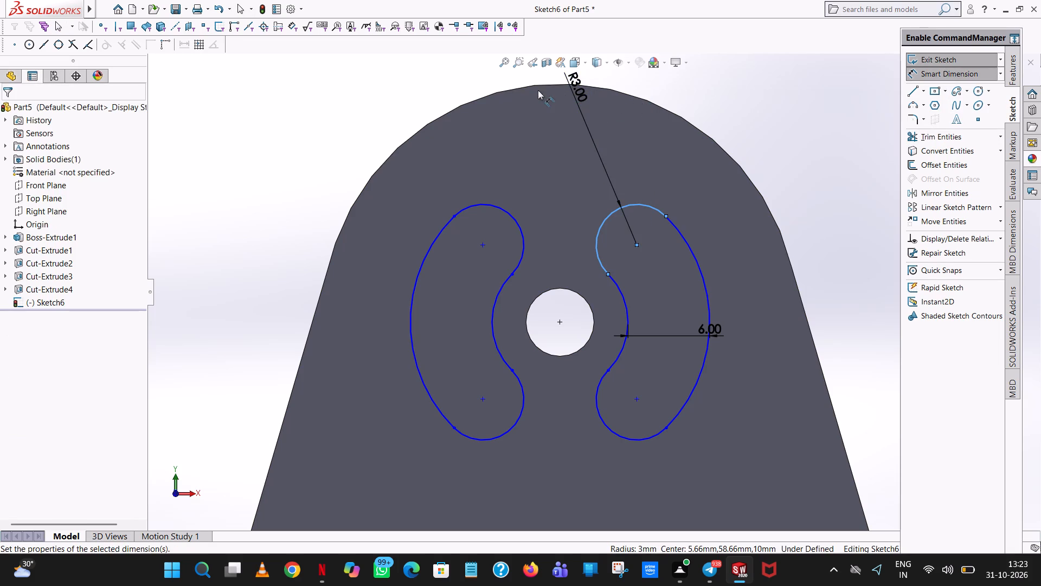
{"action": "left_click", "coordinate": [529, 72]}
{"action": "left_click", "coordinate": [752, 113]}
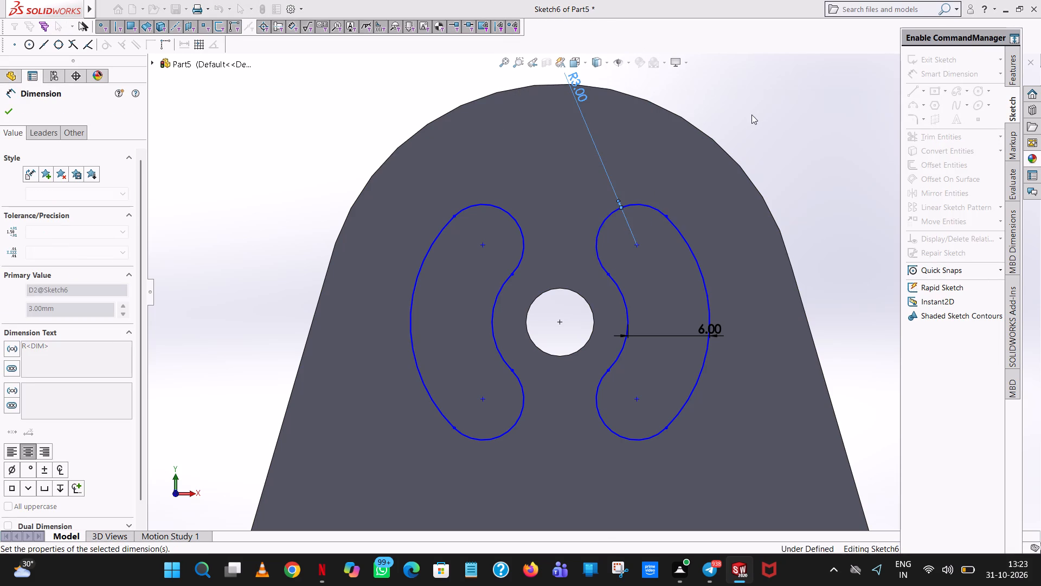
{"action": "left_click", "coordinate": [636, 441]}
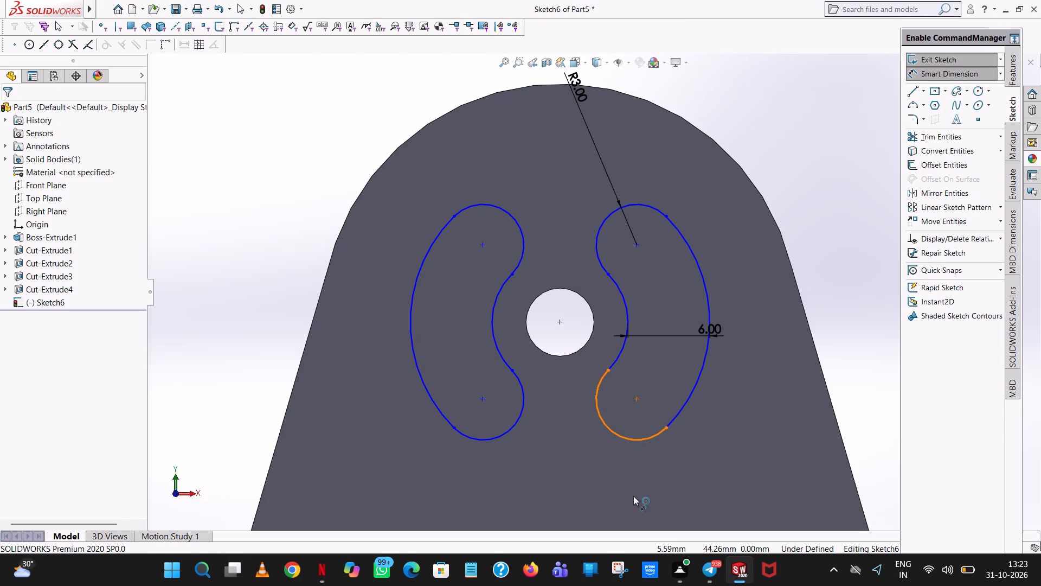
{"action": "left_click", "coordinate": [633, 496]}
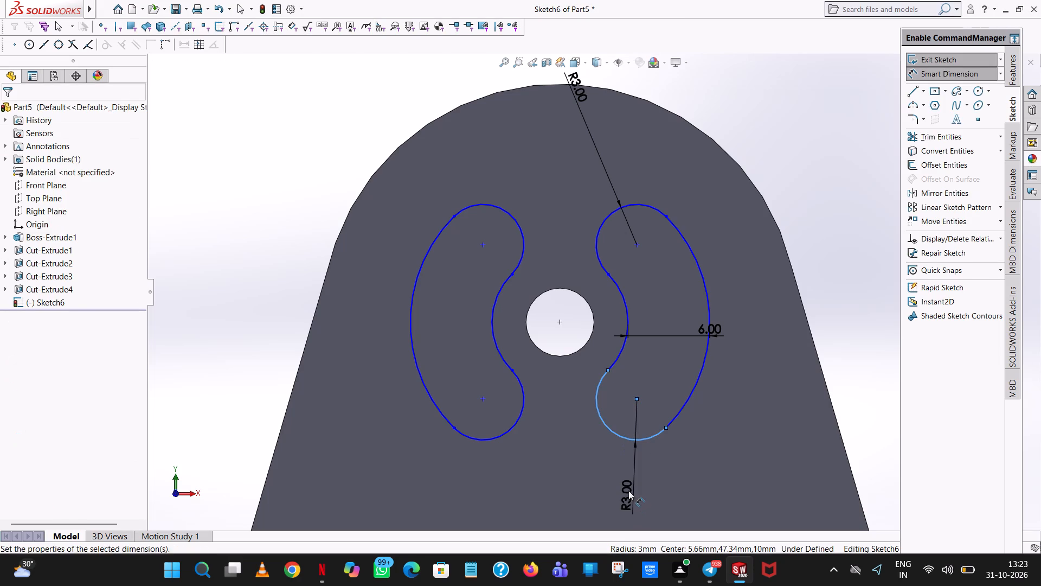
{"action": "left_click", "coordinate": [587, 473]}
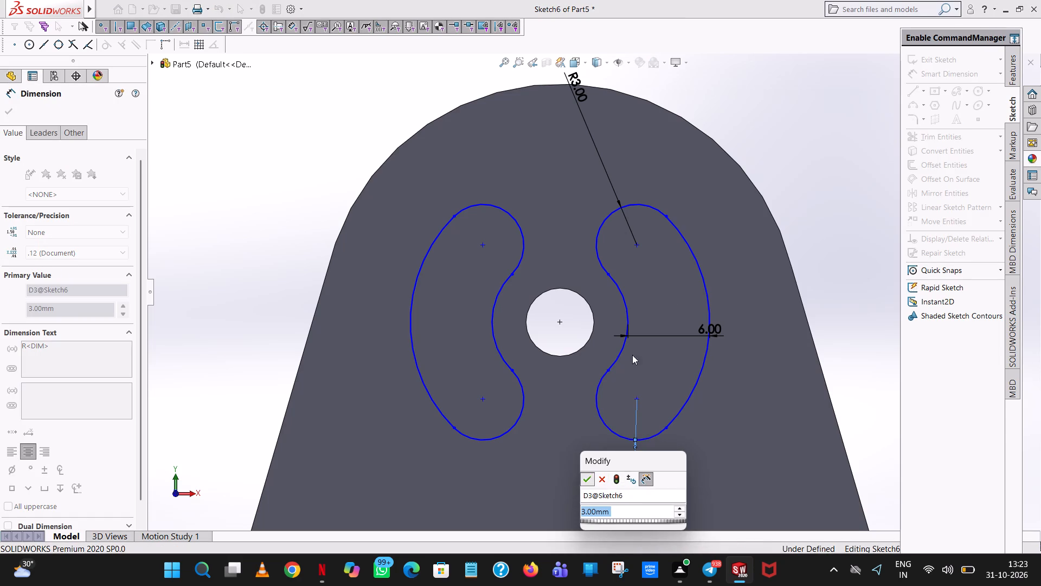
{"action": "left_click", "coordinate": [779, 126]}
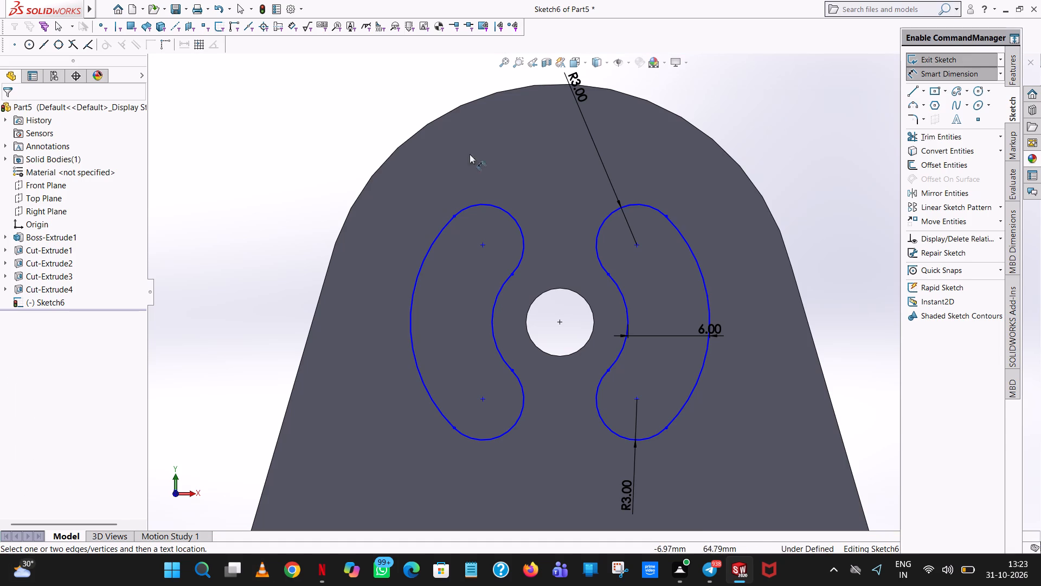
{"action": "left_click", "coordinate": [508, 211]}
{"action": "left_click", "coordinate": [533, 96]}
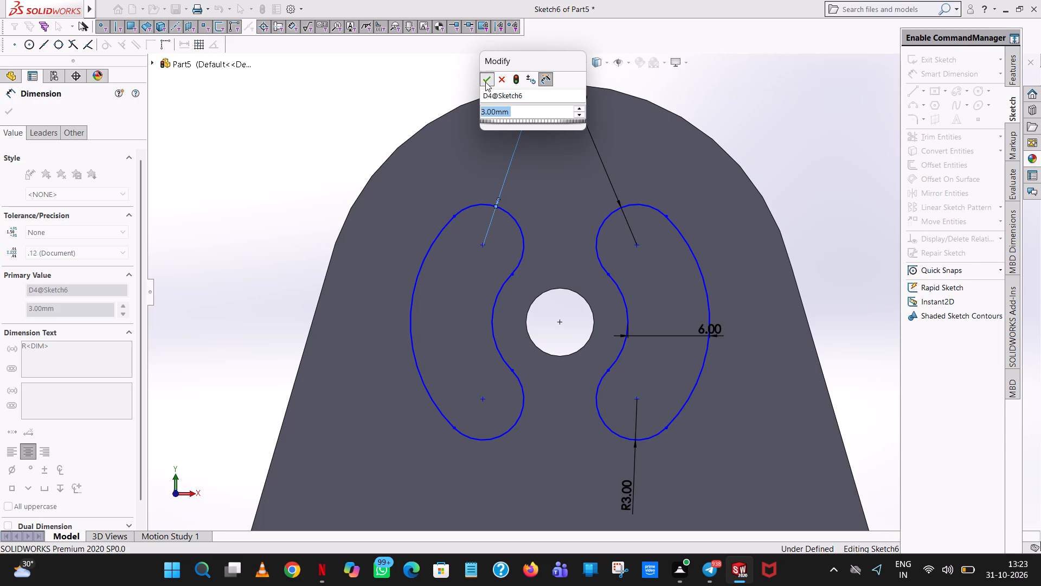
{"action": "left_click", "coordinate": [485, 82]}
{"action": "left_click", "coordinate": [338, 103]}
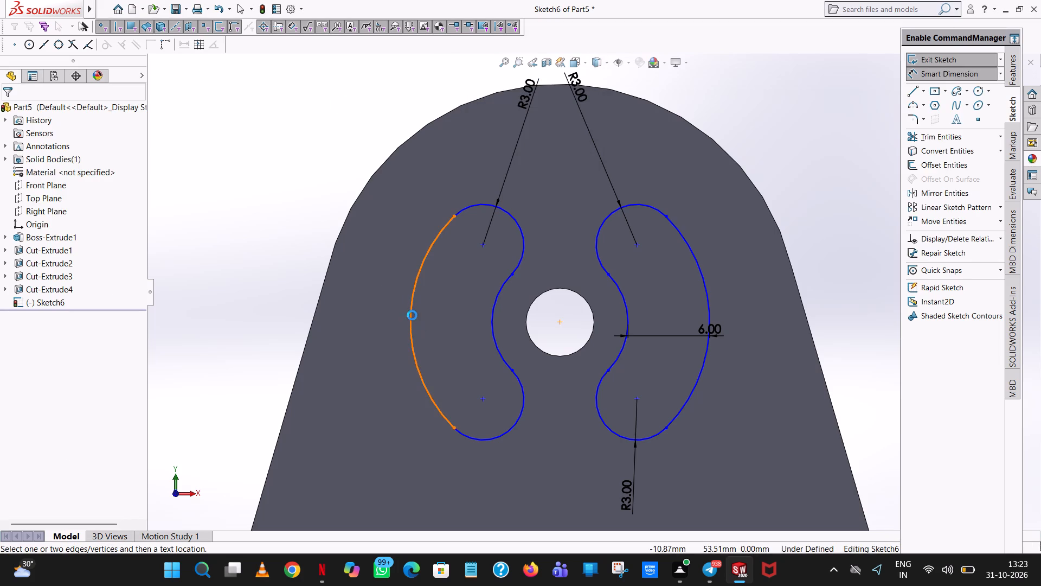
Dimension the radius of the left slot's outer arc.
{"action": "left_click", "coordinate": [412, 315]}
{"action": "left_click", "coordinate": [229, 271]}
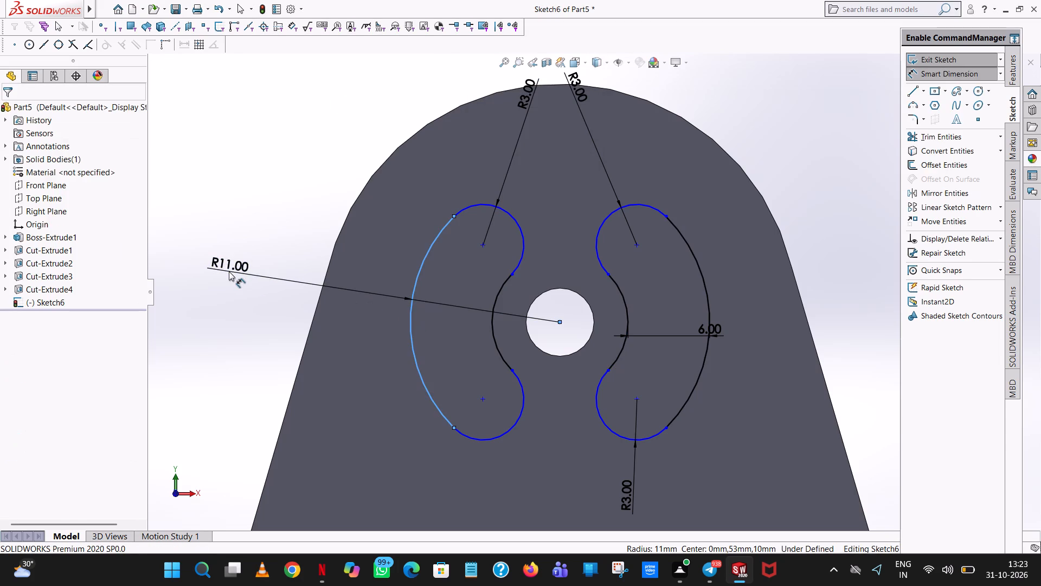
{"action": "left_click", "coordinate": [179, 259]}
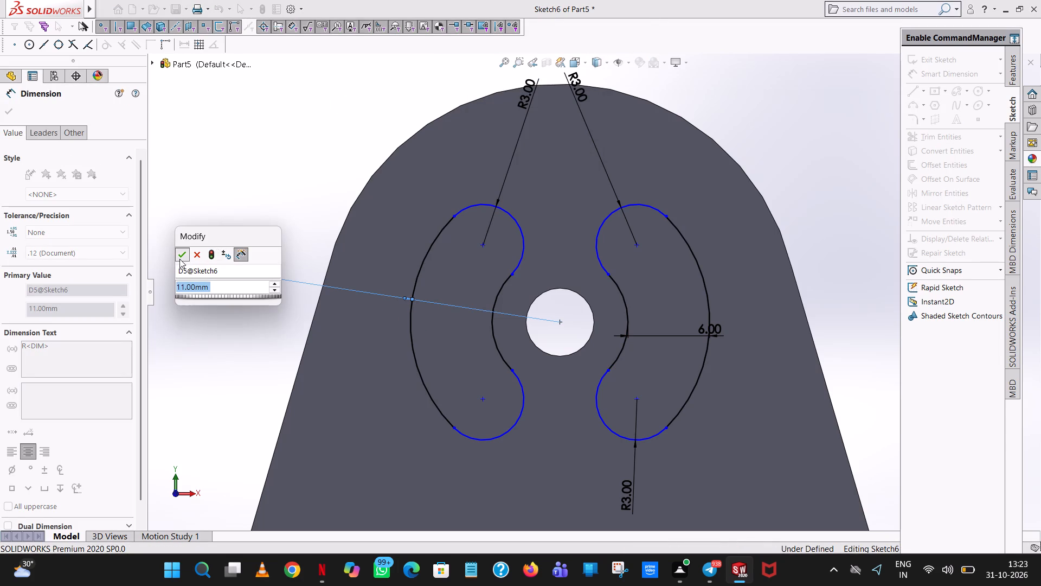
Dimension the vertical distances from the hole's centre to the upper end-arc centres of the left and right slots.
{"action": "left_click", "coordinate": [242, 148]}
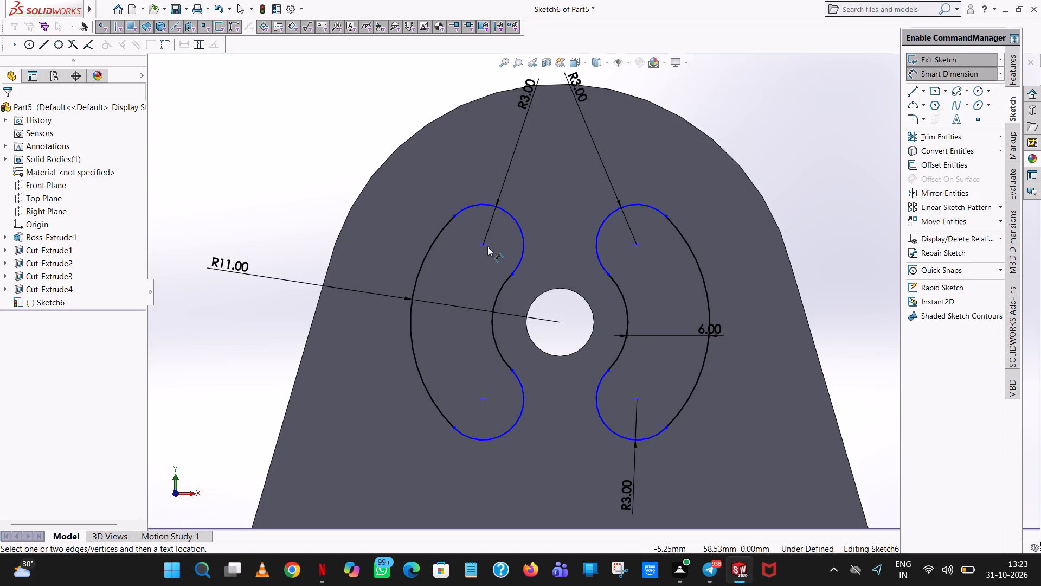
{"action": "left_click", "coordinate": [486, 245]}
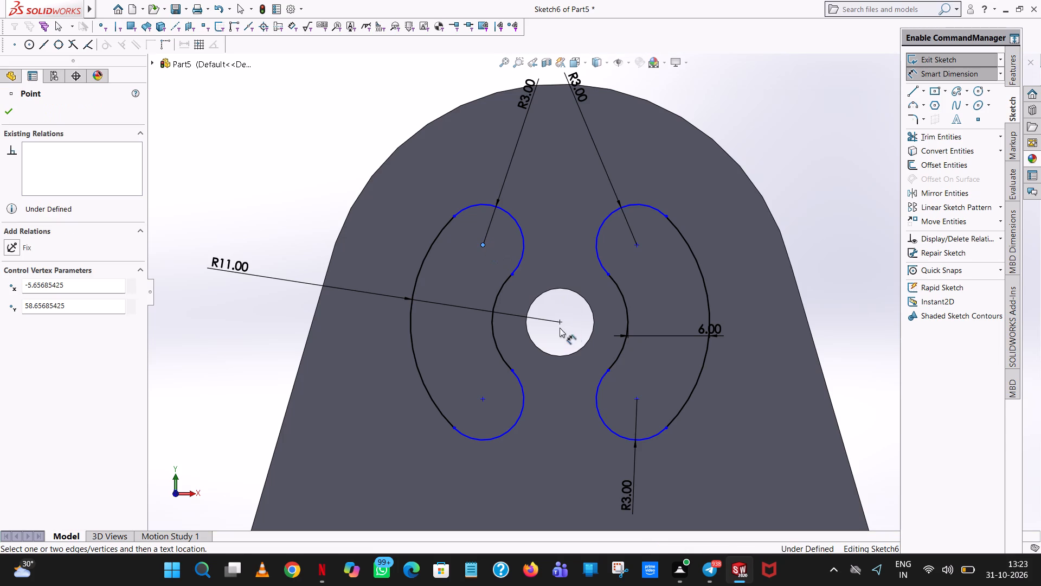
{"action": "left_click", "coordinate": [557, 323]}
{"action": "left_click", "coordinate": [290, 303]}
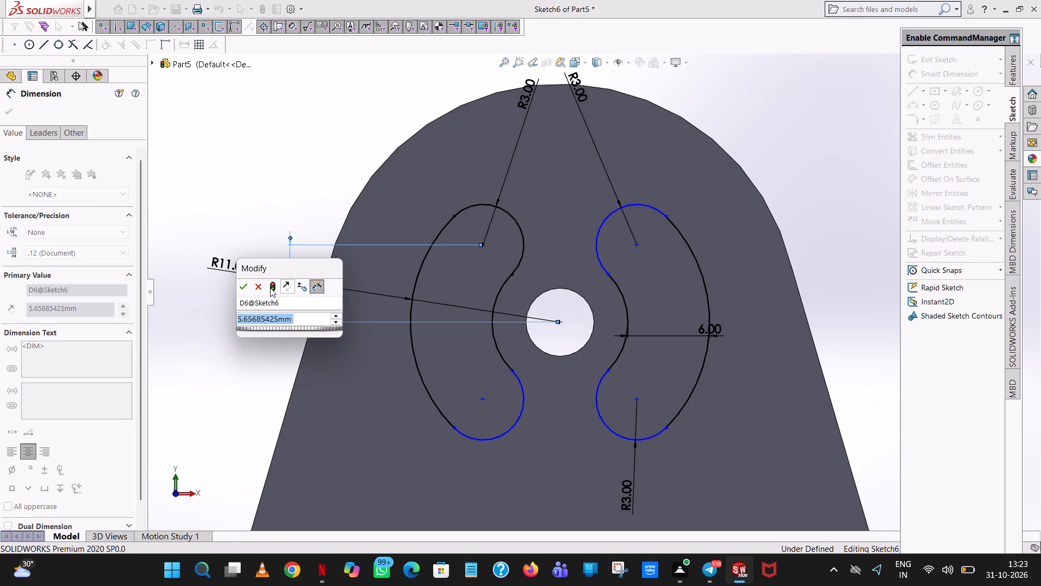
{"action": "left_click", "coordinate": [246, 288]}
{"action": "left_click", "coordinate": [279, 173]}
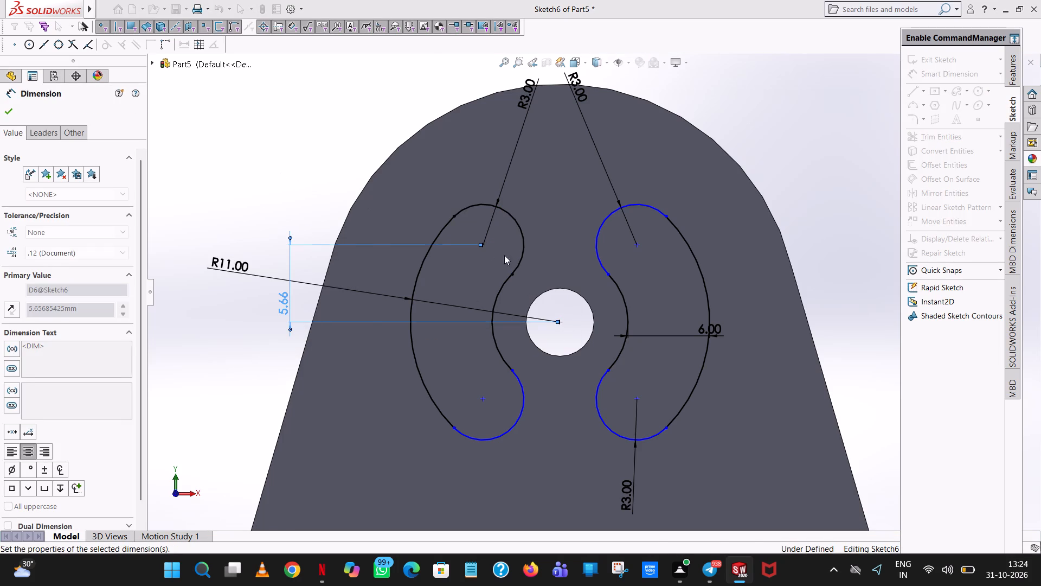
{"action": "left_click", "coordinate": [558, 323]}
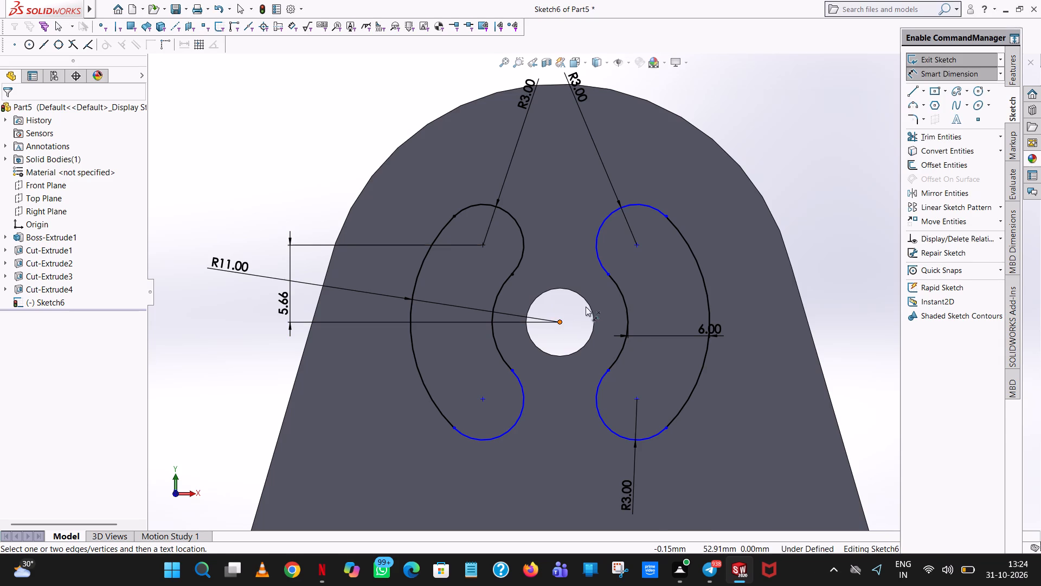
{"action": "left_click", "coordinate": [637, 245]}
{"action": "left_click", "coordinate": [818, 304]}
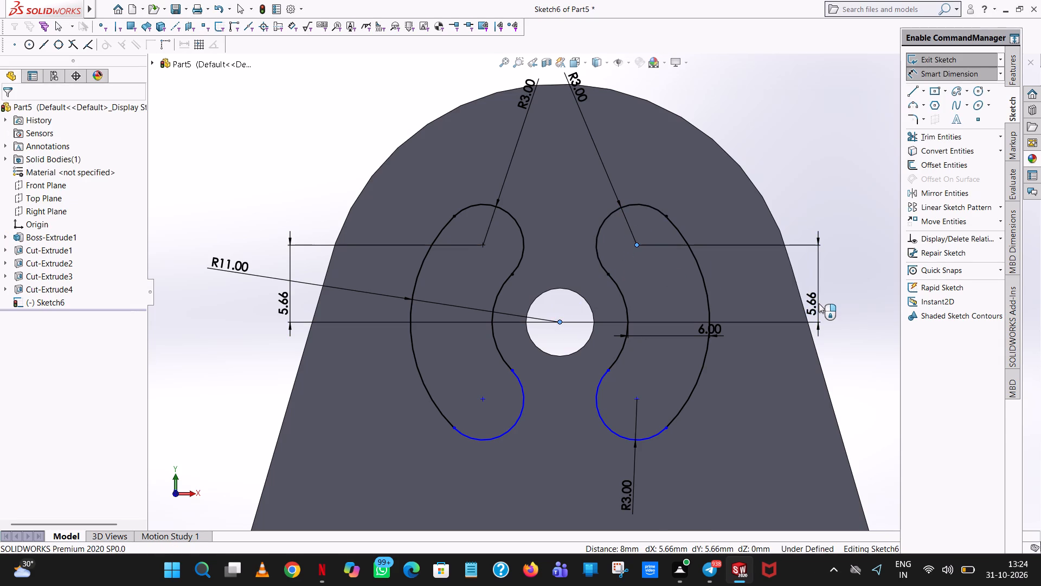
{"action": "left_click", "coordinate": [766, 285]}
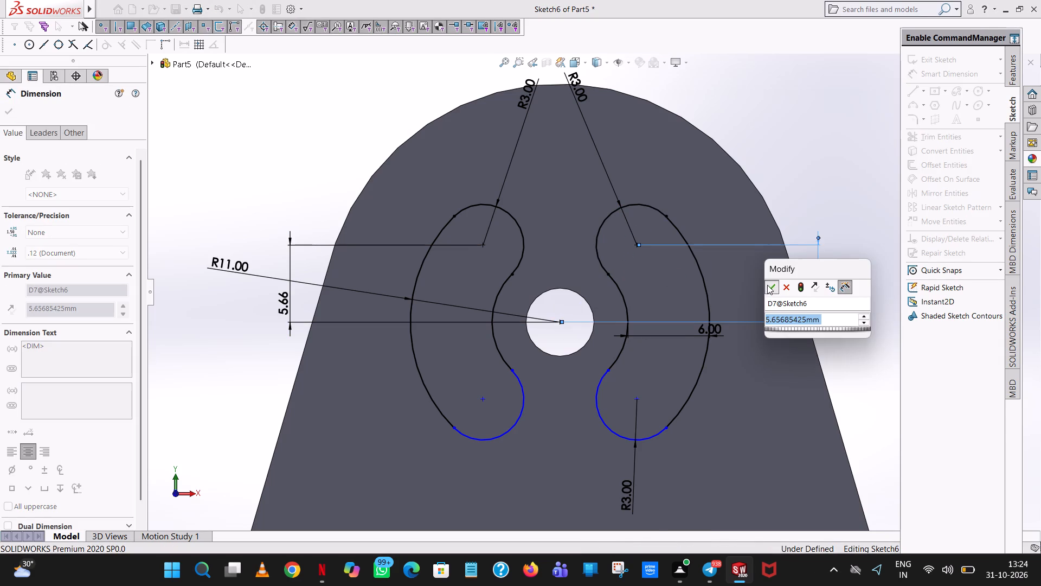
{"action": "left_click", "coordinate": [781, 120]}
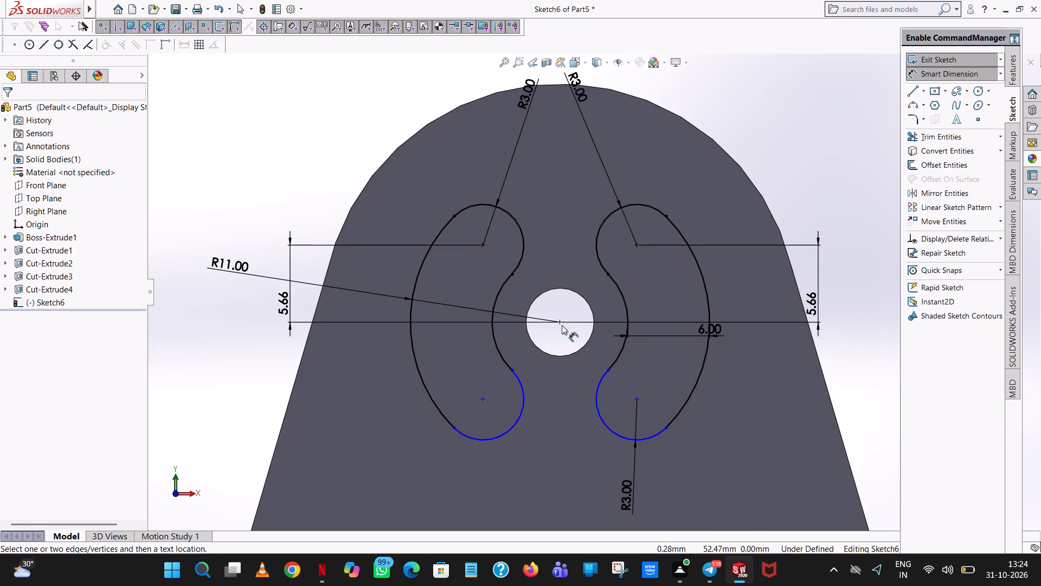
Dimension the vertical distances from the hole's centre to the lower end-arc centres of the right and left slots.
{"action": "left_click", "coordinate": [559, 322]}
{"action": "left_click", "coordinate": [638, 402]}
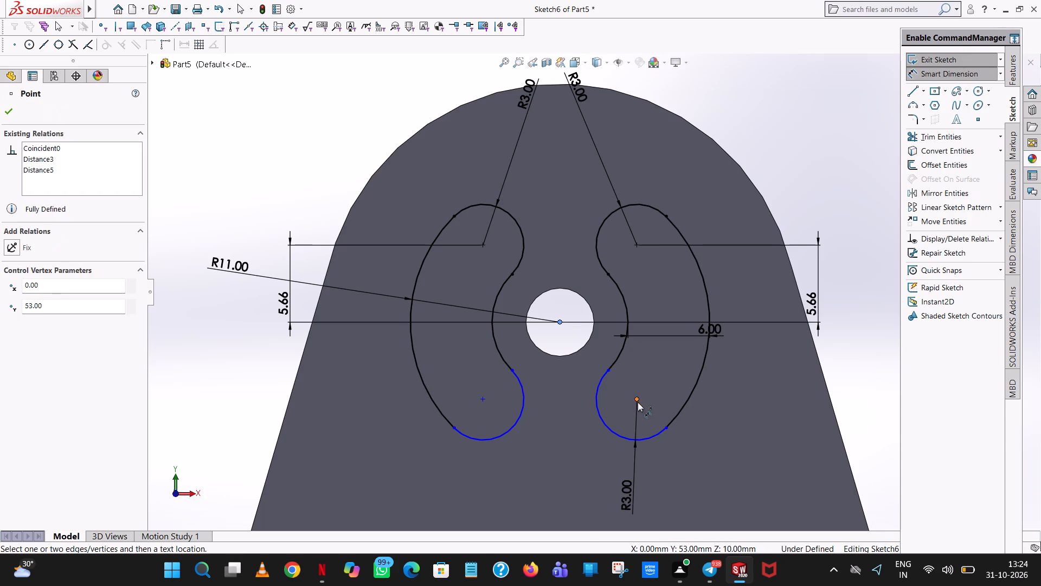
{"action": "left_click", "coordinate": [843, 372]}
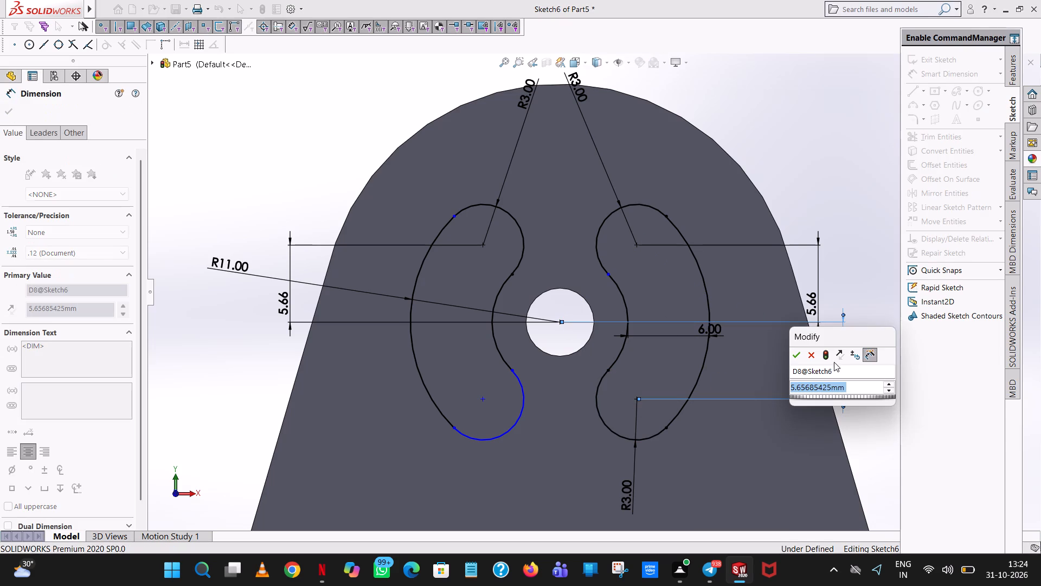
{"action": "left_click", "coordinate": [792, 354]}
{"action": "left_click", "coordinate": [772, 141]}
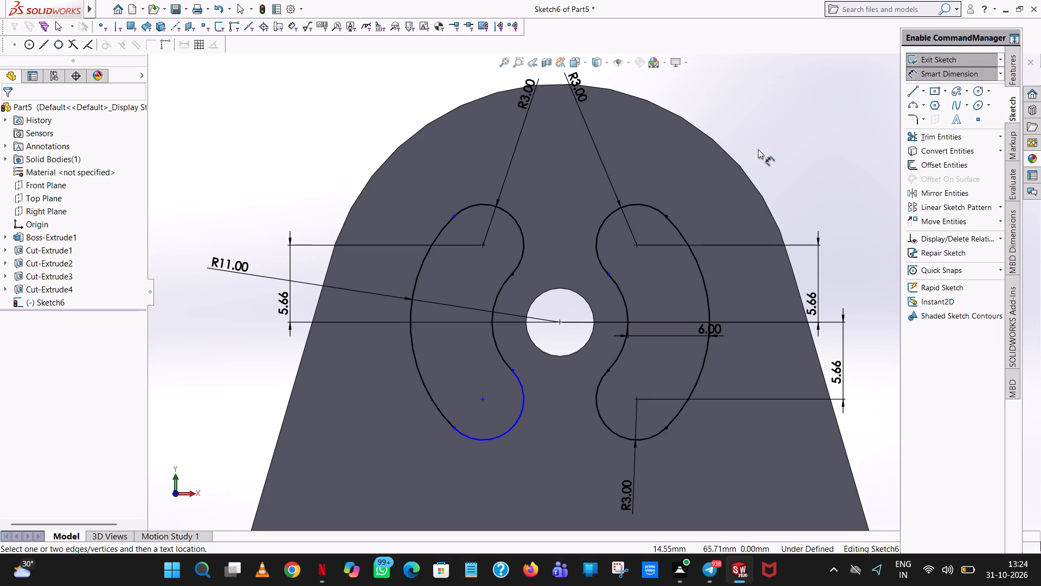
{"action": "left_click", "coordinate": [758, 149]}
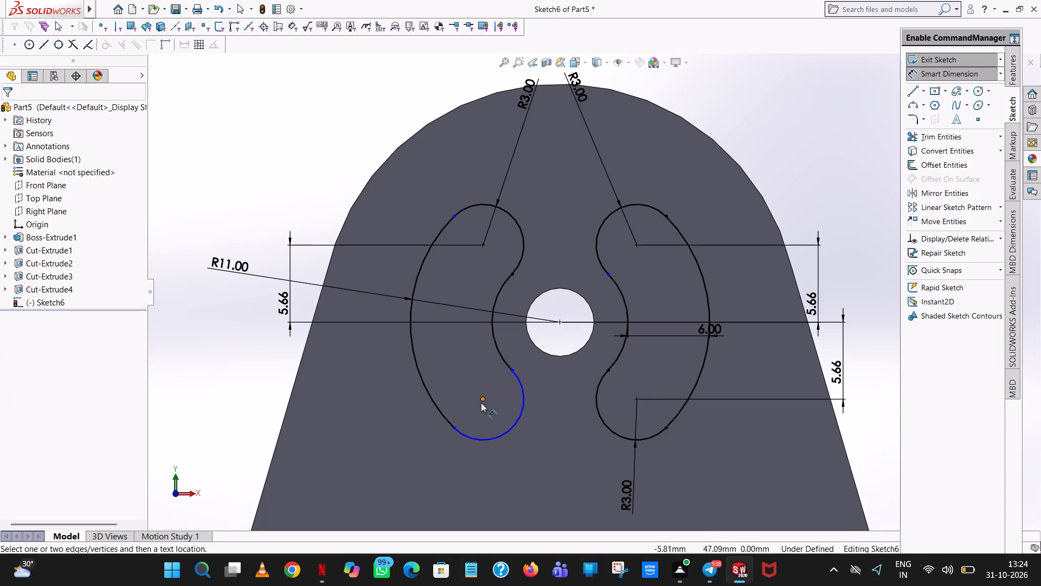
{"action": "left_click", "coordinate": [482, 400]}
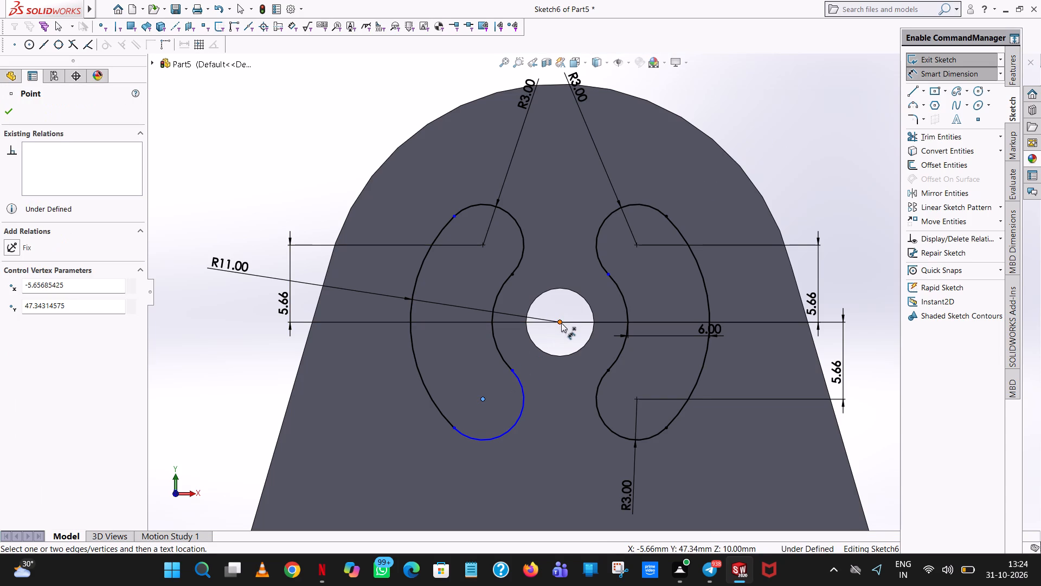
{"action": "left_click", "coordinate": [561, 323]}
{"action": "left_click", "coordinate": [224, 344]}
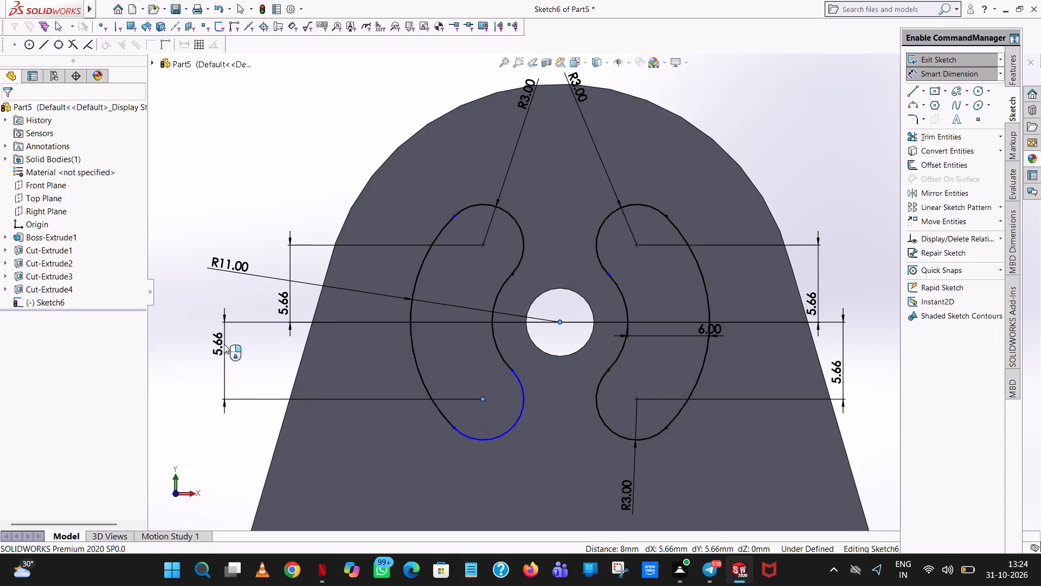
{"action": "left_click", "coordinate": [177, 337]}
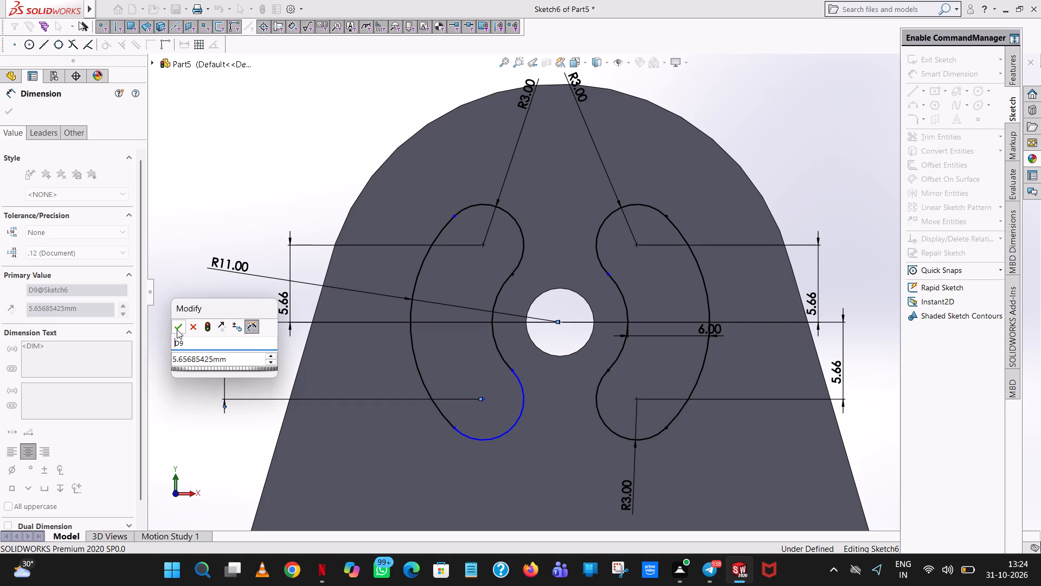
{"action": "left_click", "coordinate": [177, 329]}
{"action": "left_click", "coordinate": [336, 177]}
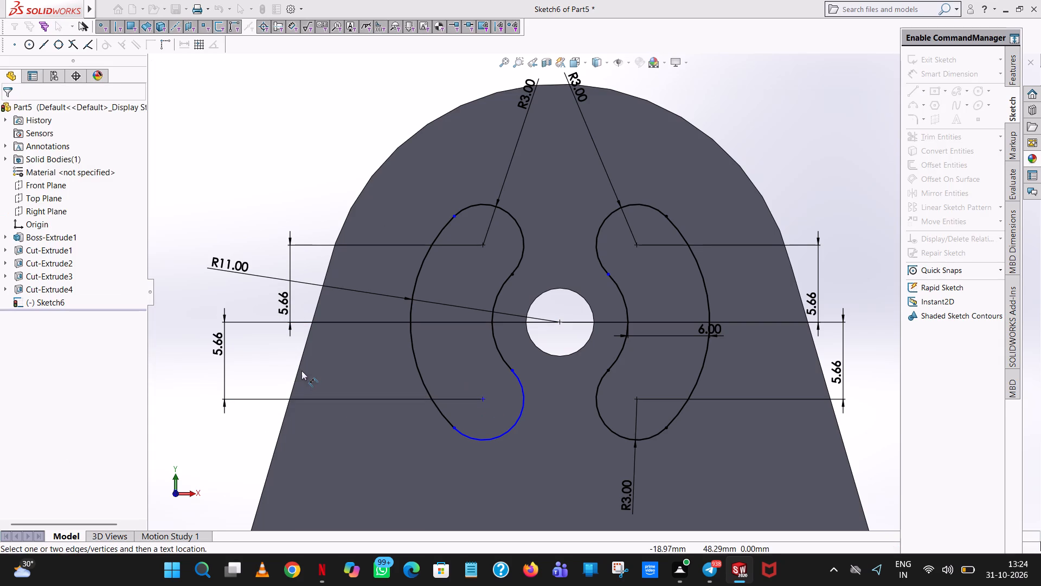
{"action": "left_click", "coordinate": [272, 364]}
Dimension the left slot's lower end arc: its centre's horizontal distance from the hole's centre and its radius.
{"action": "left_click", "coordinate": [484, 399]}
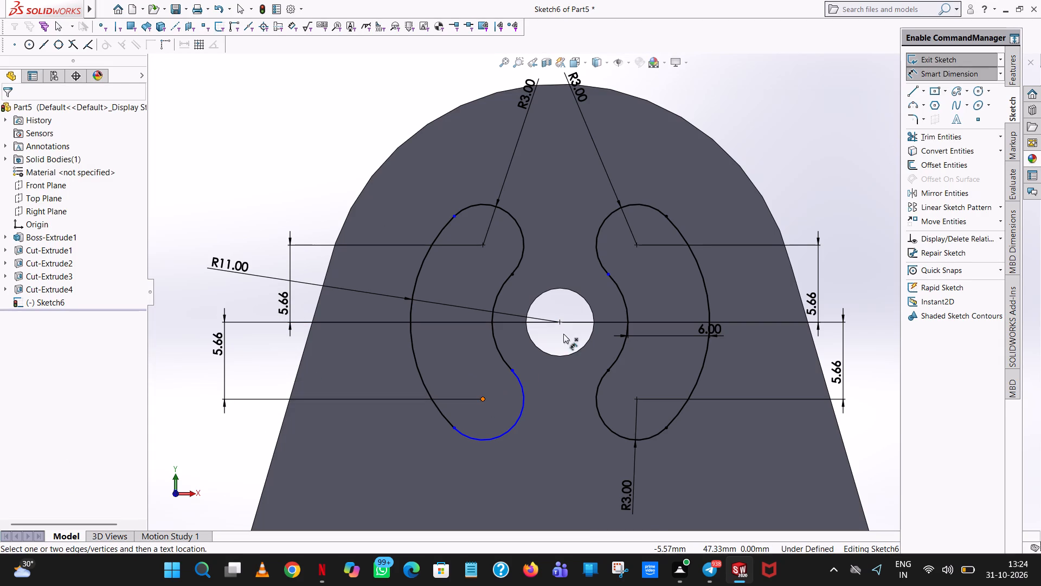
{"action": "left_click", "coordinate": [561, 323]}
{"action": "left_click", "coordinate": [534, 476]}
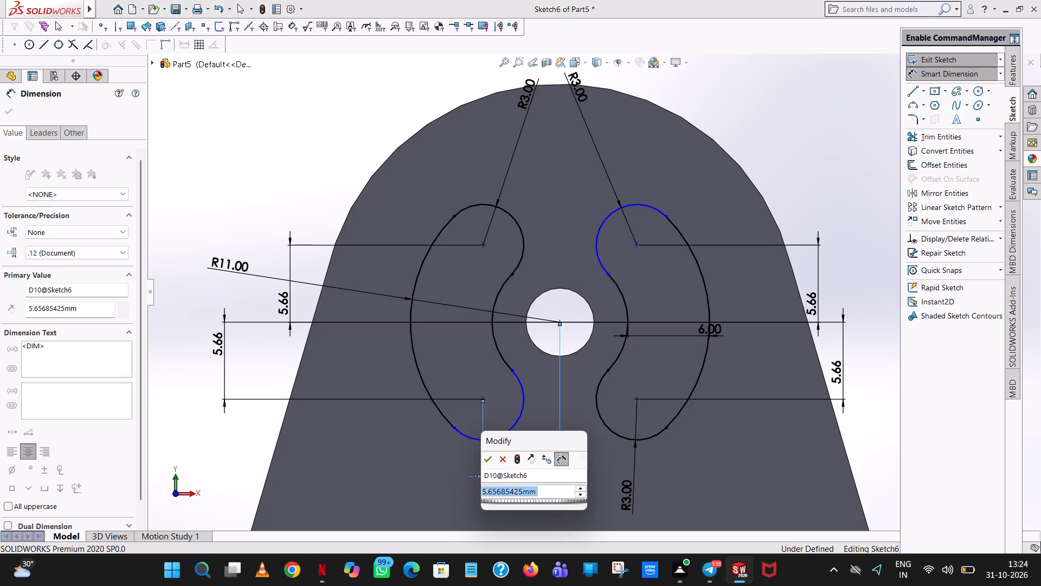
{"action": "left_click", "coordinate": [486, 458]}
{"action": "left_click", "coordinate": [232, 150]}
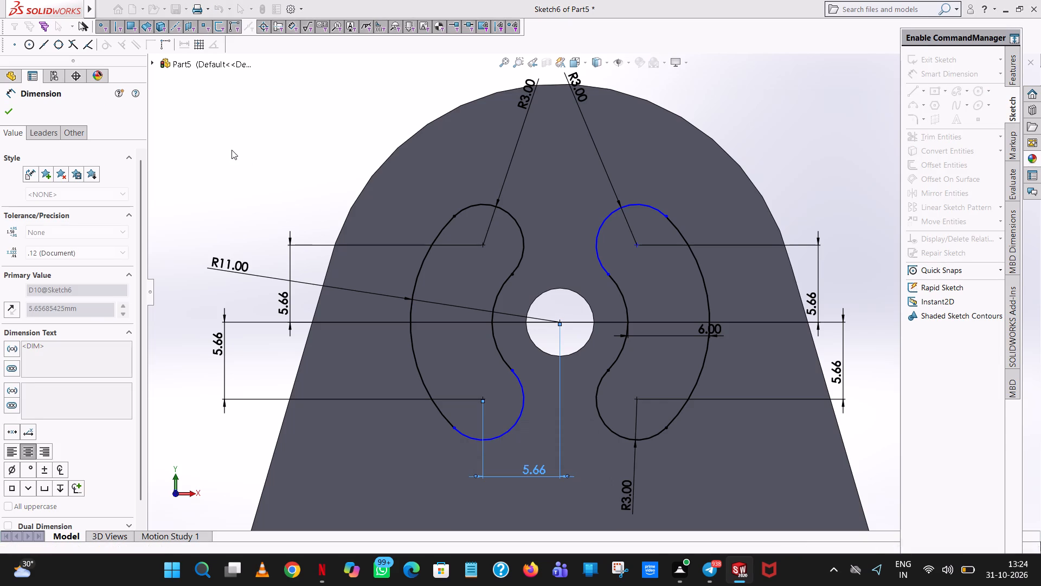
{"action": "left_click", "coordinate": [517, 417]}
{"action": "left_click", "coordinate": [486, 504]}
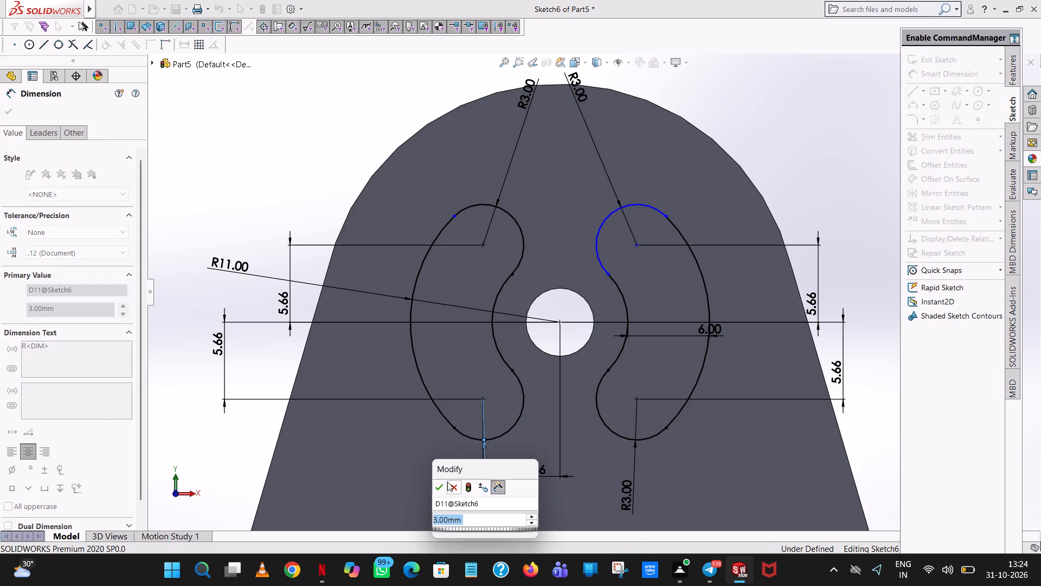
{"action": "left_click", "coordinate": [437, 487]}
{"action": "left_click", "coordinate": [769, 110]}
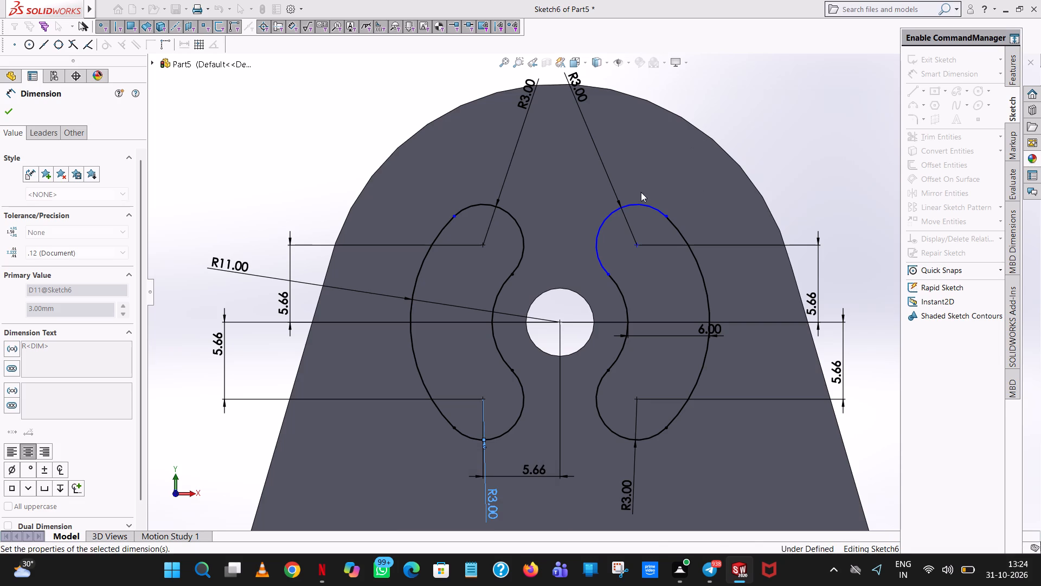
Dimension the aligned distance between the right slot's upper end-arc centre and the hole's centre.
{"action": "left_click", "coordinate": [638, 246]}
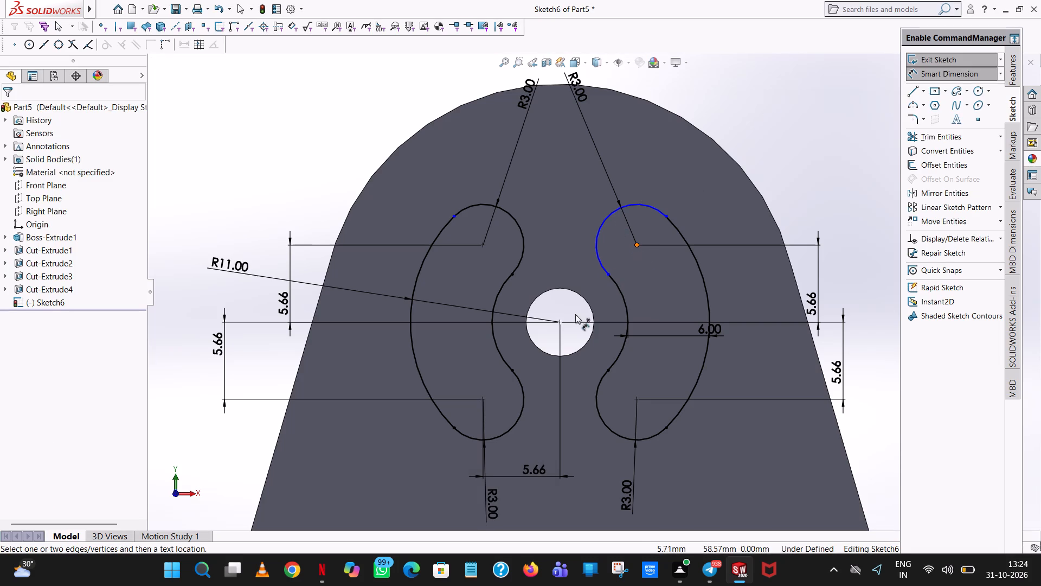
{"action": "left_click", "coordinate": [557, 321]}
{"action": "left_click", "coordinate": [853, 239]}
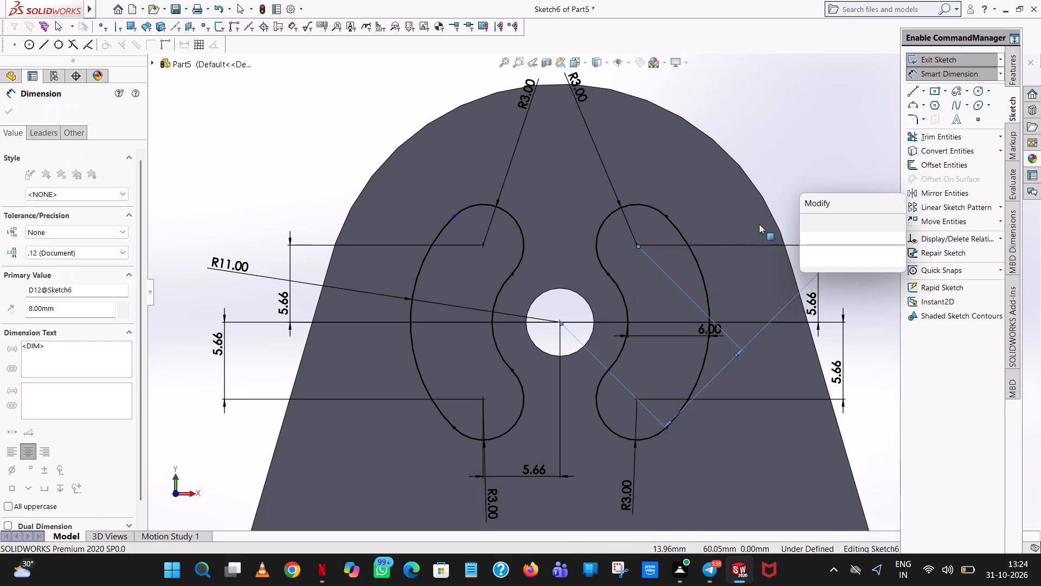
{"action": "left_click", "coordinate": [806, 218]}
{"action": "left_click", "coordinate": [750, 98]}
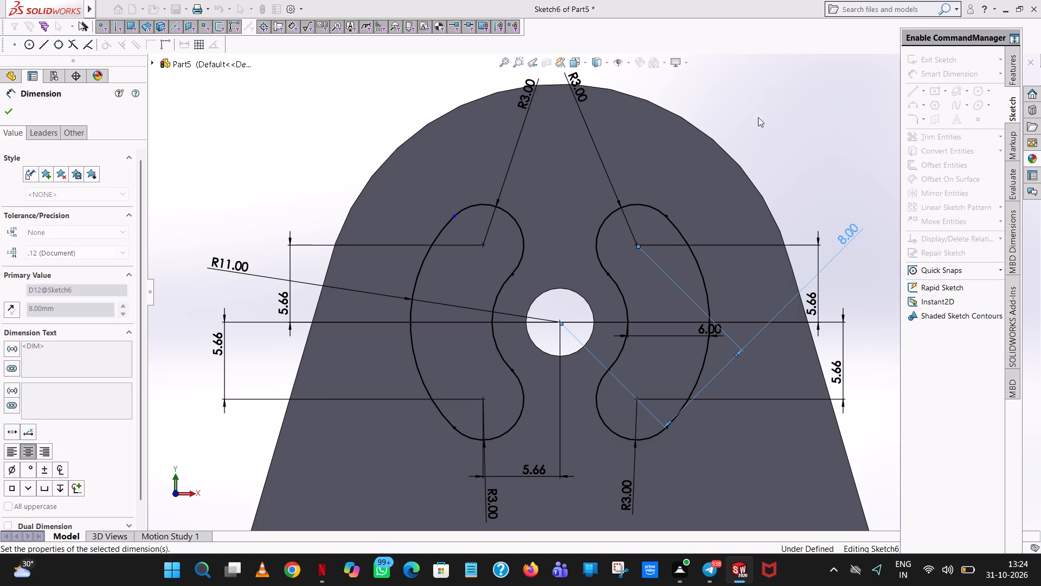
{"action": "left_click", "coordinate": [827, 165]}
{"action": "middle_click_drag", "start_coordinate": [749, 247], "coordinate": [698, 266]}
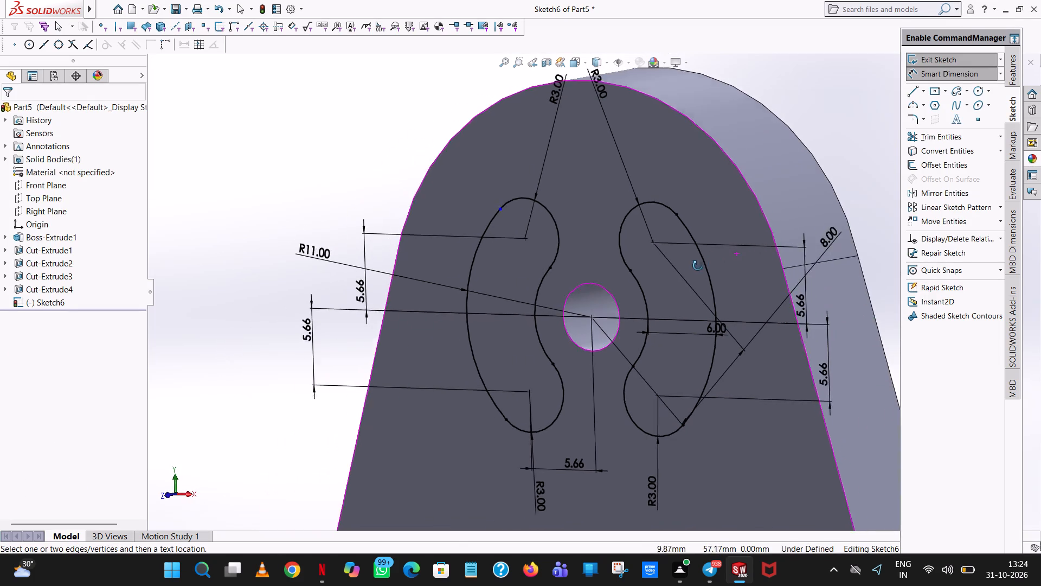
{"action": "middle_click_drag", "start_coordinate": [698, 266], "coordinate": [690, 269]}
{"action": "scroll", "coordinate": [690, 269], "scroll_direction": "up", "scroll_amount": 1}
Remove the McAfee shortcut from the Windows taskbar.
{"action": "right_click", "coordinate": [772, 581]}
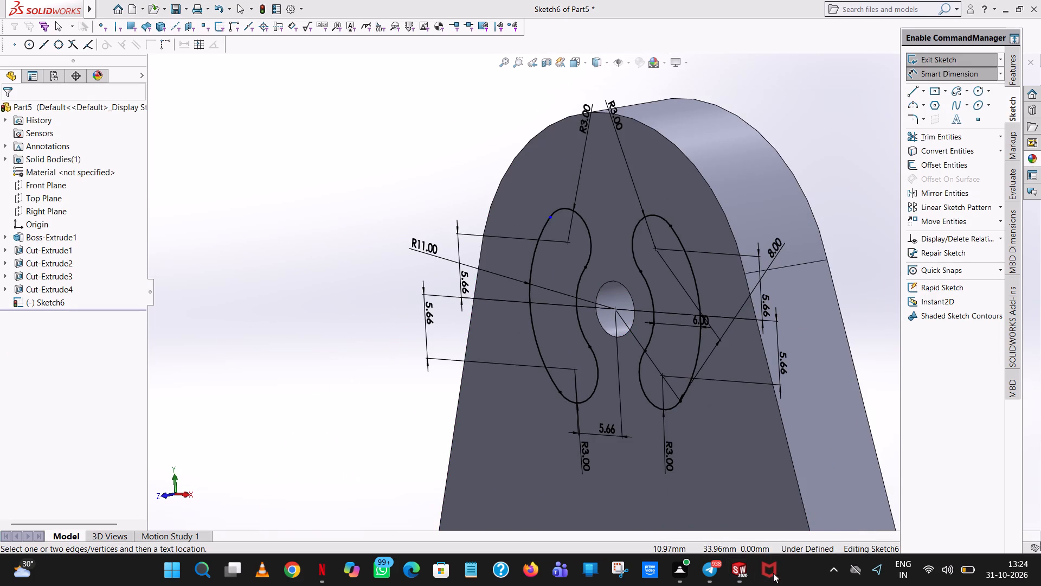
{"action": "left_click", "coordinate": [767, 533]}
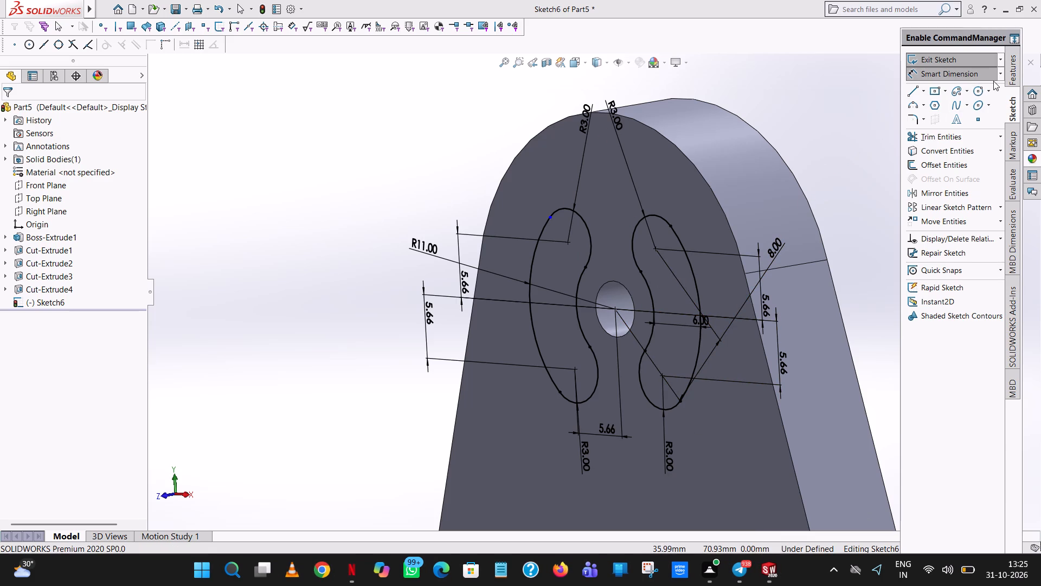
Cut the two curved slot profiles into the plate with a blind Extruded Cut 2.5 mm deep.
{"action": "left_click", "coordinate": [1016, 61]}
{"action": "left_click", "coordinate": [909, 133]}
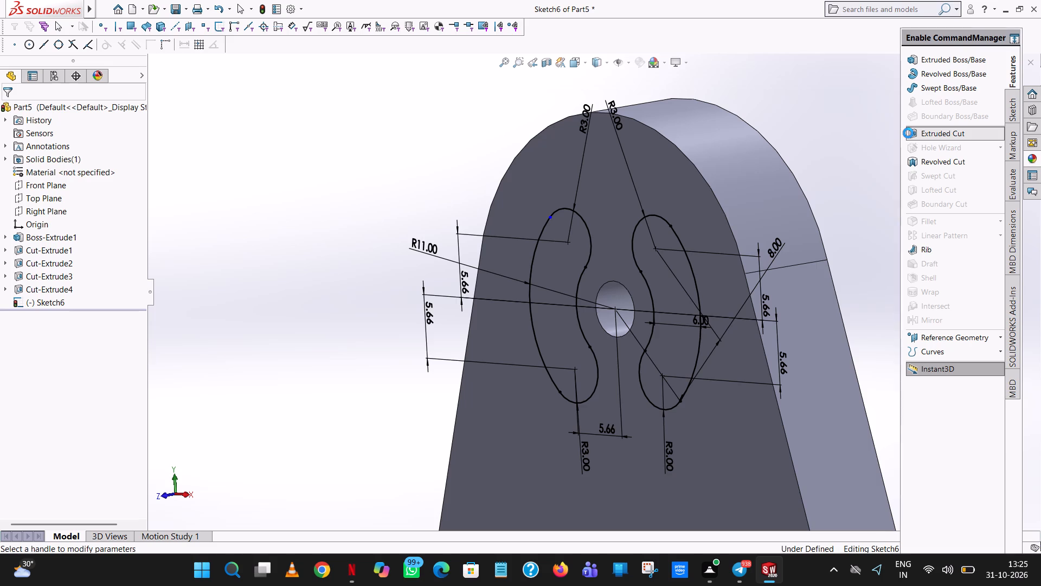
{"action": "type", "text": "2."}
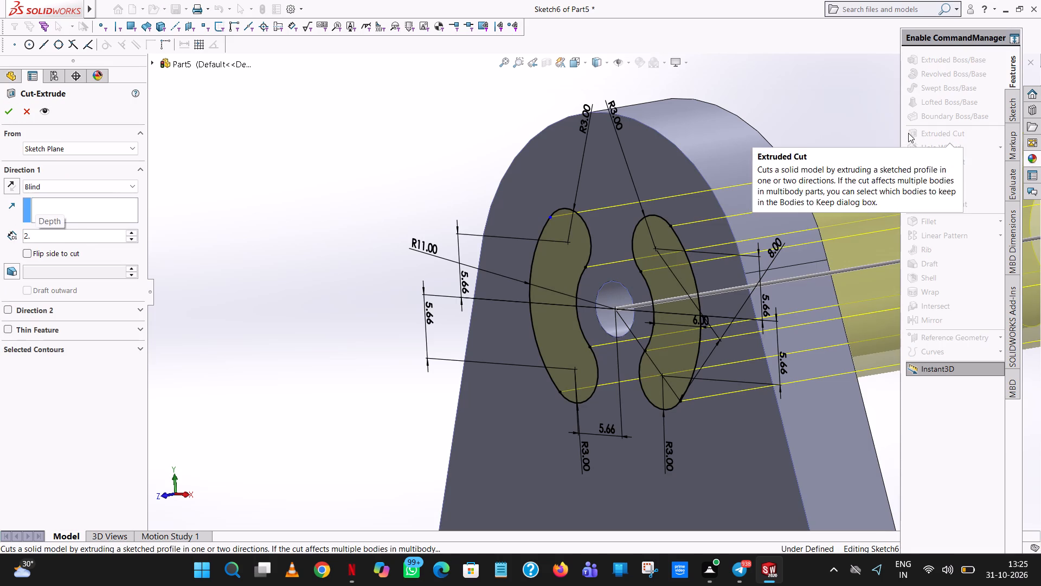
{"action": "key", "text": "5"}
{"action": "key", "text": "Return"}
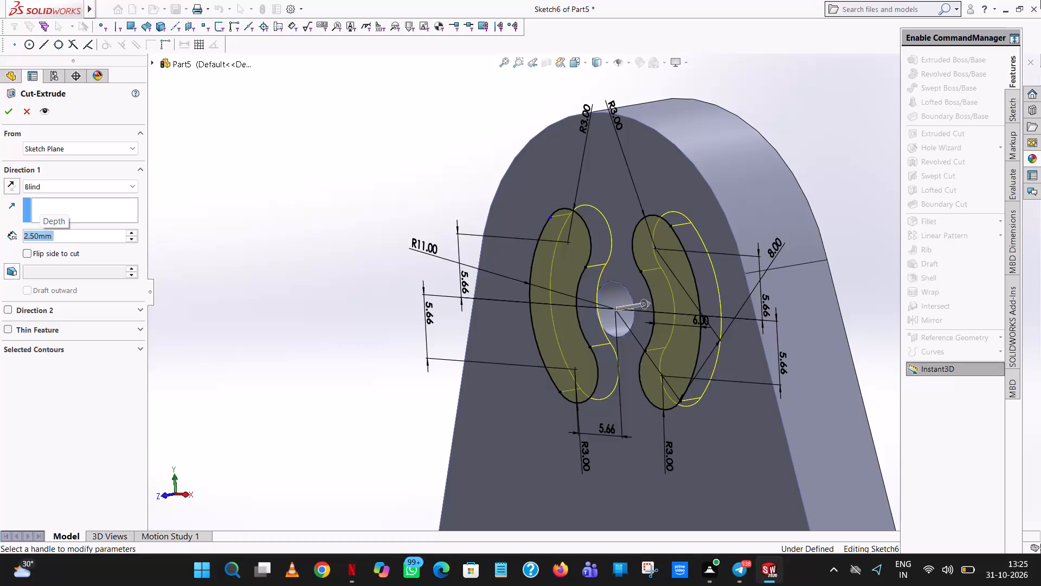
{"action": "left_click", "coordinate": [12, 104]}
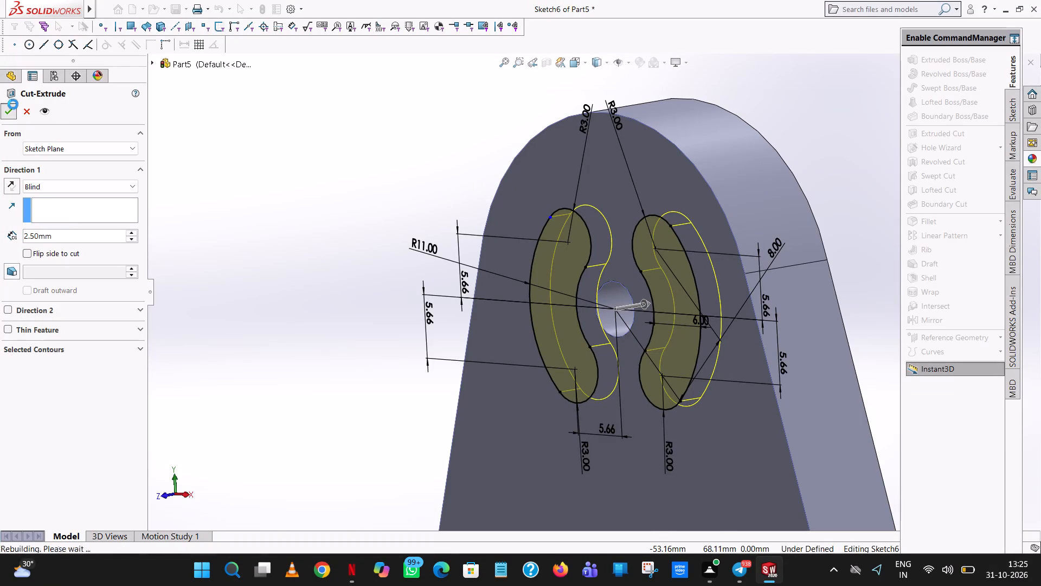
{"action": "left_click", "coordinate": [375, 174]}
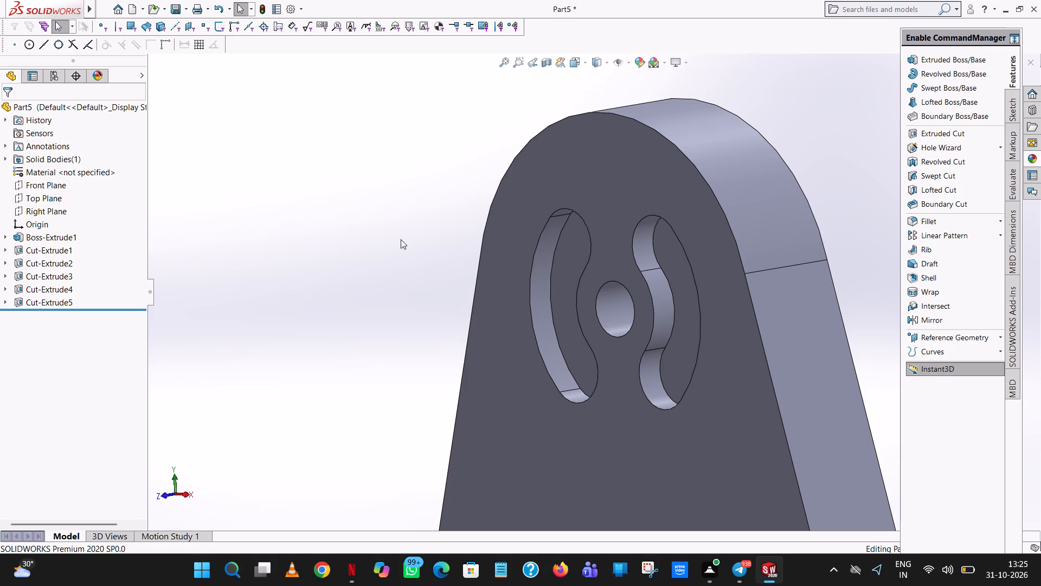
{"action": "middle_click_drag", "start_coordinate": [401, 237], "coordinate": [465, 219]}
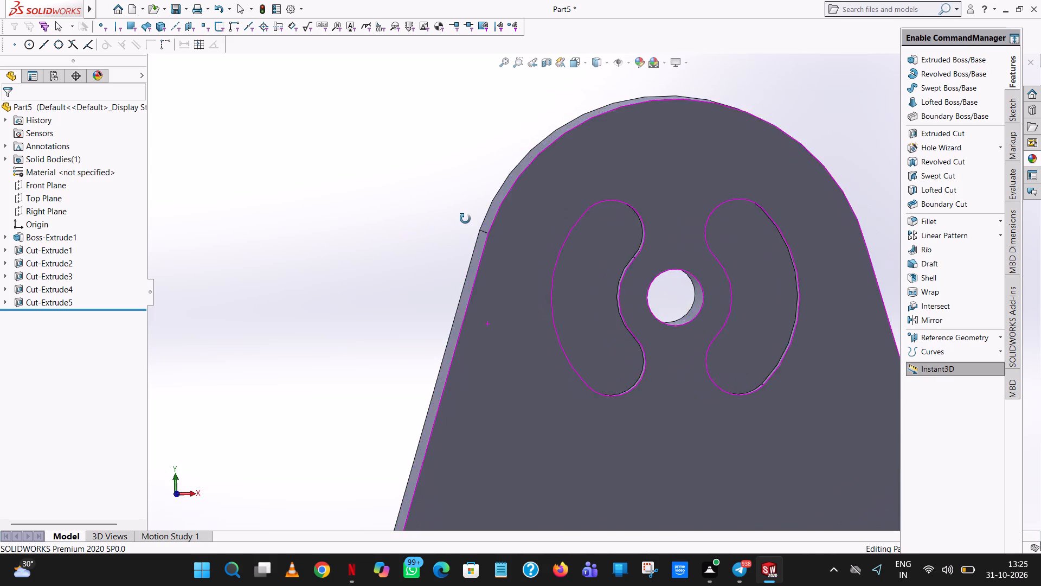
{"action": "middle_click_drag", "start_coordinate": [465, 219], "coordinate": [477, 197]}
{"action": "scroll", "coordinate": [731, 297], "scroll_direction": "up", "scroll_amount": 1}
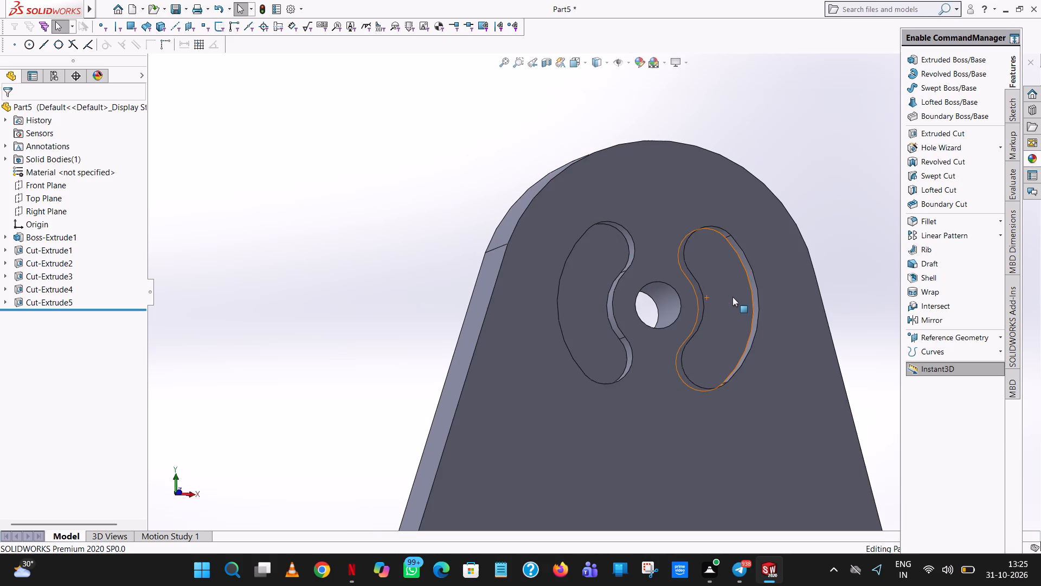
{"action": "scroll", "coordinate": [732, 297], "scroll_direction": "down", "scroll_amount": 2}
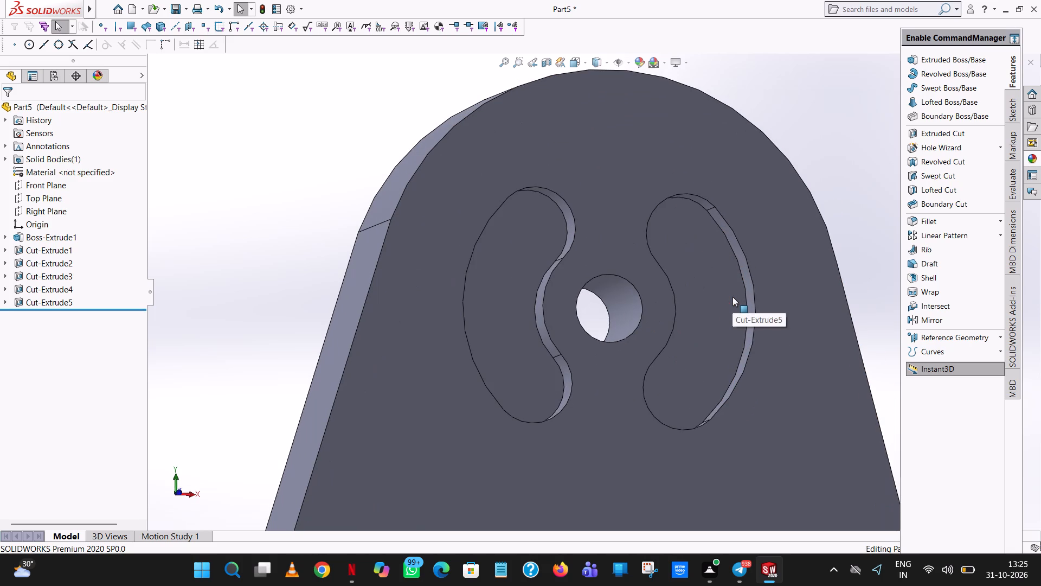
Start an Extruded Cut sketch on the right slot's floor and draw an 8 mm horizontal line rightward from the hole's centre.
{"action": "left_click", "coordinate": [956, 131]}
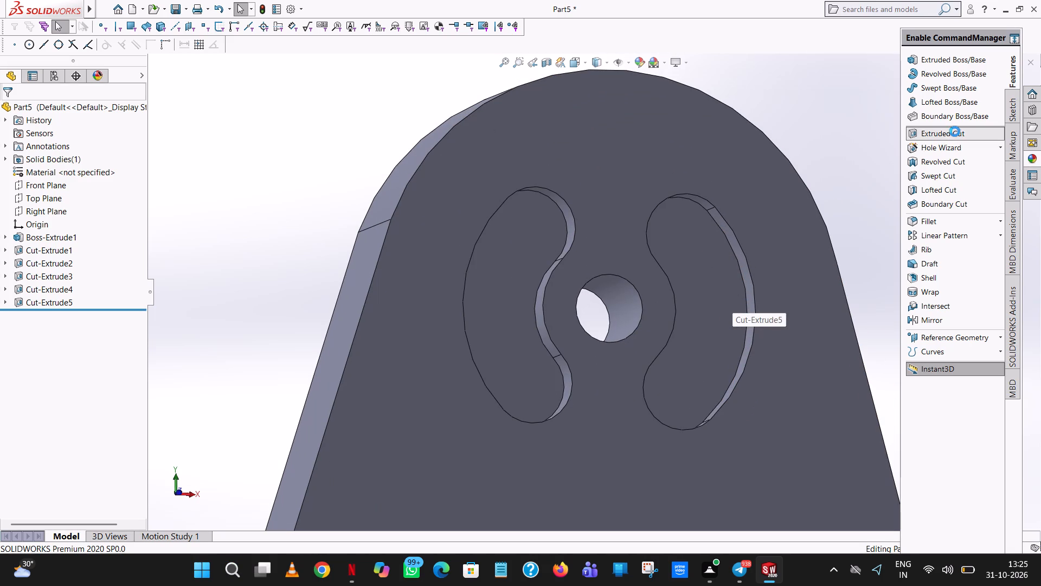
{"action": "left_click", "coordinate": [715, 280]}
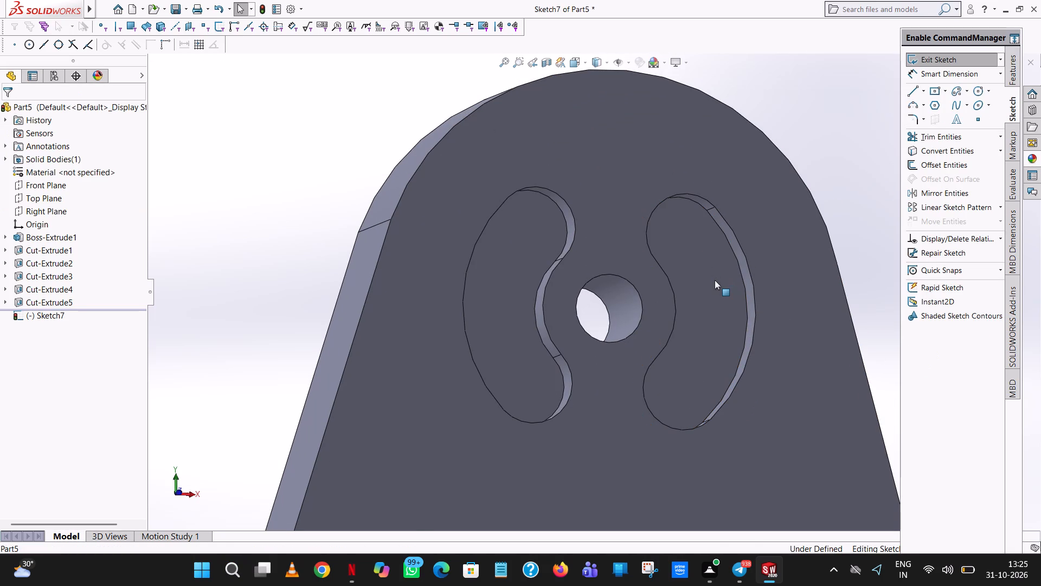
{"action": "left_click", "coordinate": [581, 67]}
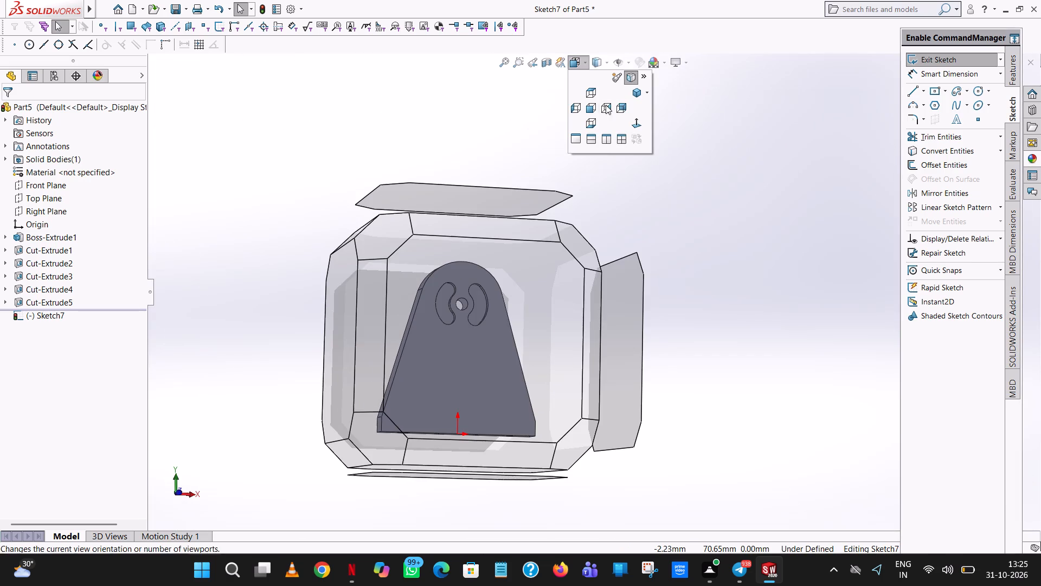
{"action": "left_click", "coordinate": [633, 124]}
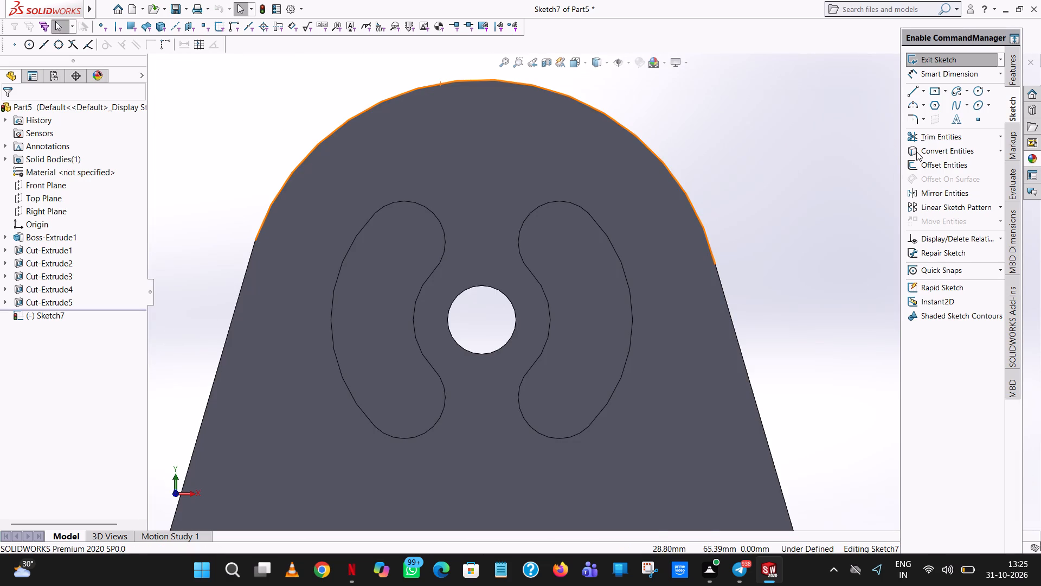
{"action": "left_click", "coordinate": [911, 93]}
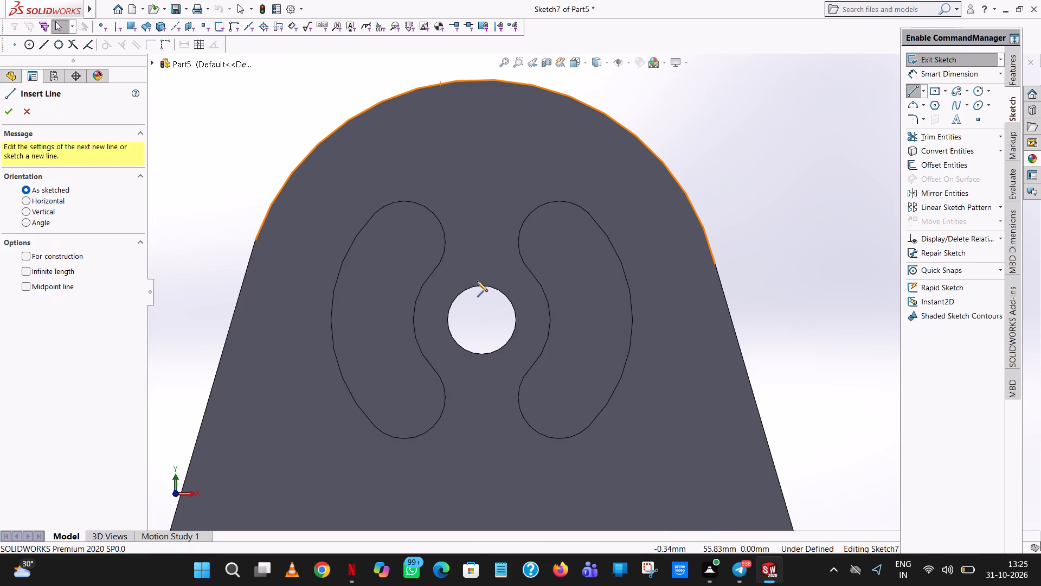
{"action": "left_click", "coordinate": [481, 319]}
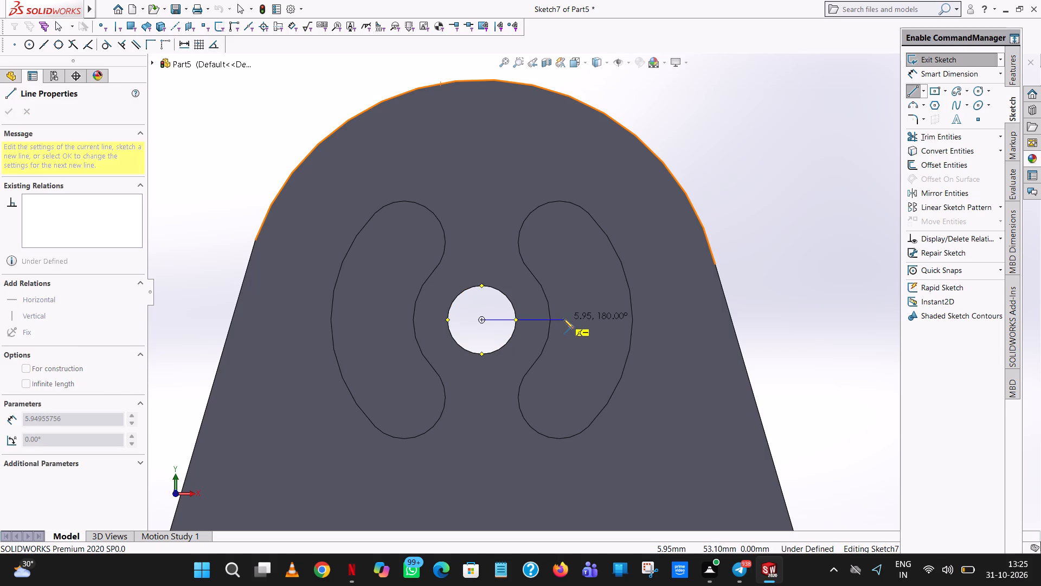
{"action": "left_click", "coordinate": [563, 319]}
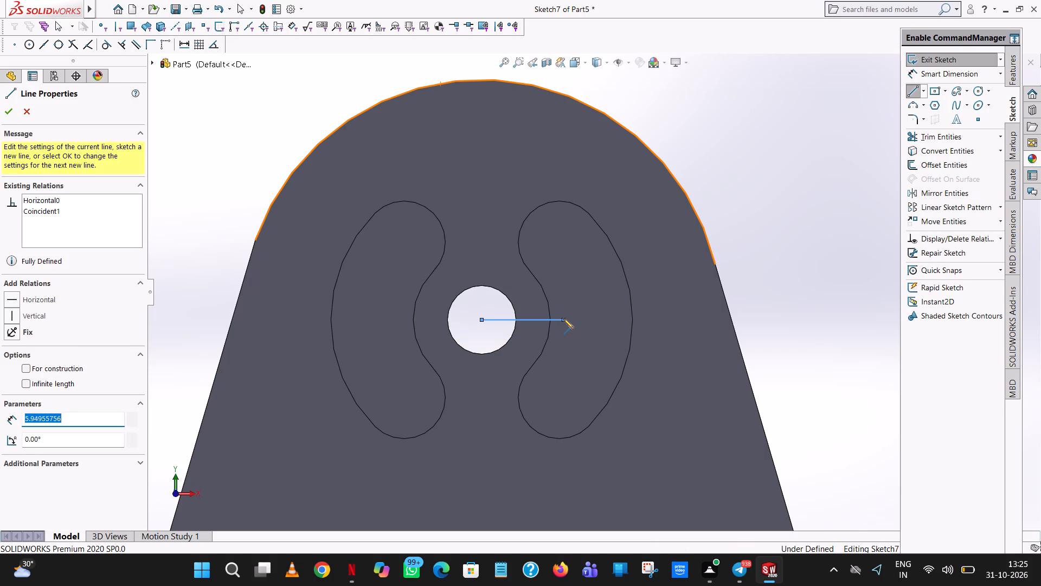
{"action": "key", "text": "8"}
{"action": "key", "text": "Return"}
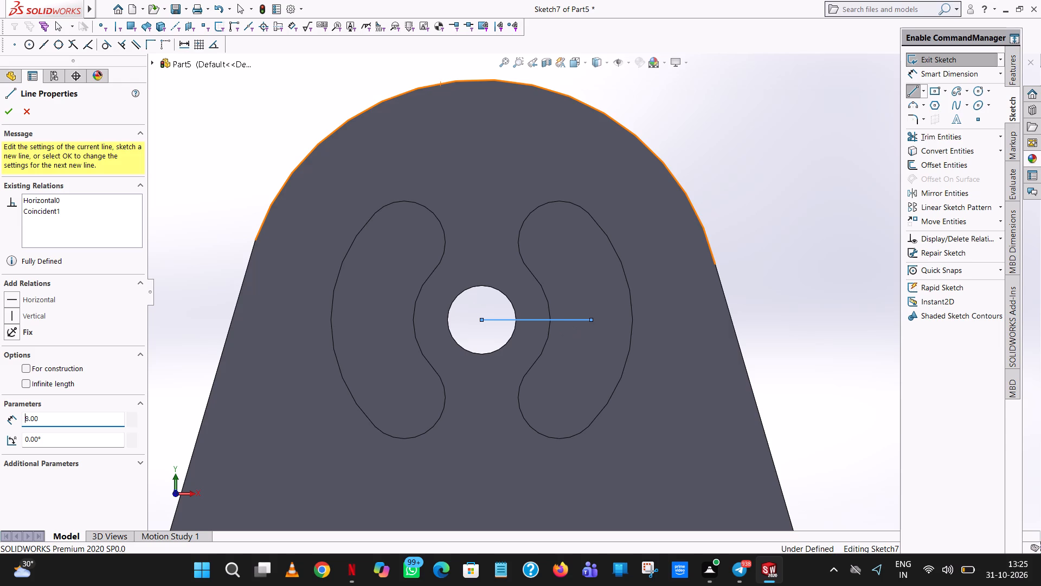
{"action": "right_click", "coordinate": [563, 319]}
{"action": "left_click", "coordinate": [597, 326]}
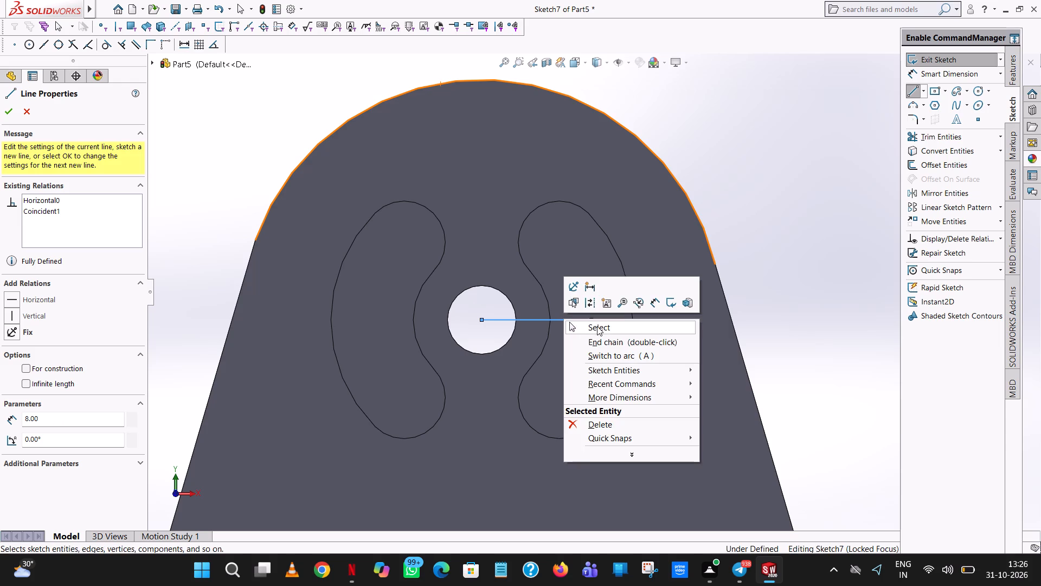
Sketch a circle of 1 mm radius centred on the right end of the 8 mm line.
{"action": "left_click", "coordinate": [981, 94]}
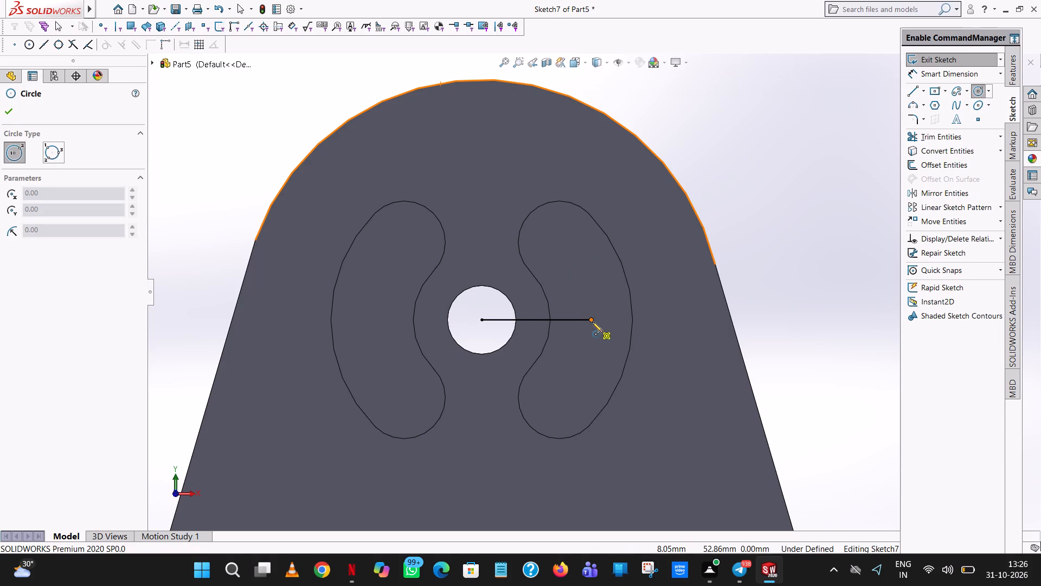
{"action": "left_click", "coordinate": [592, 322]}
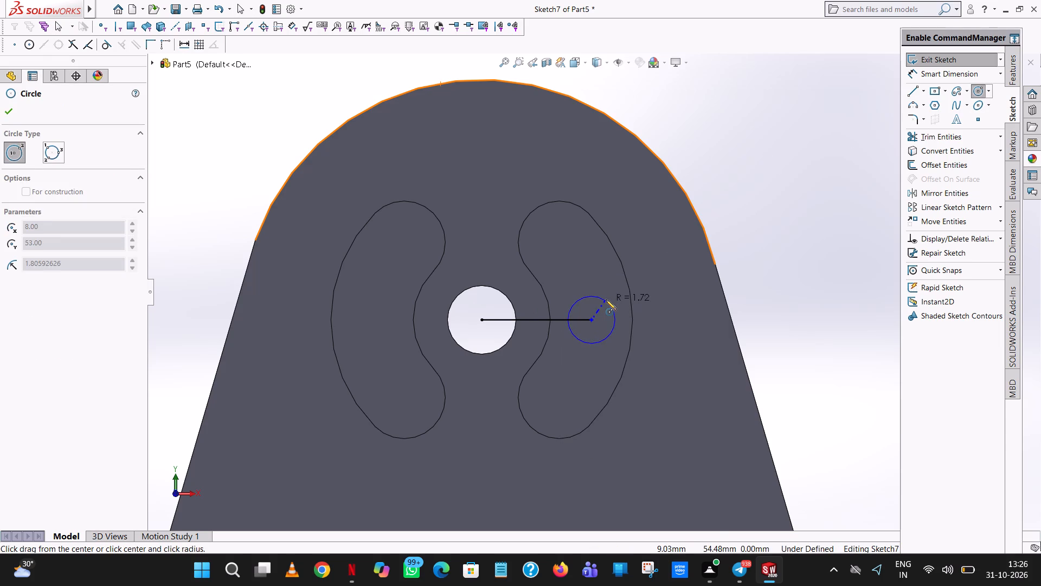
{"action": "left_click", "coordinate": [606, 300]}
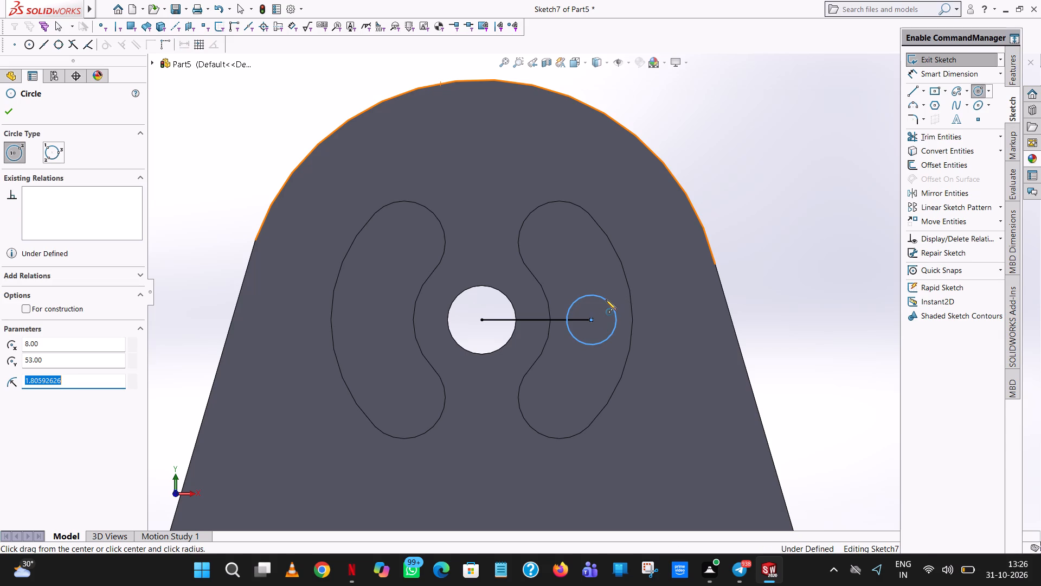
{"action": "key", "text": "1"}
{"action": "key", "text": "Return"}
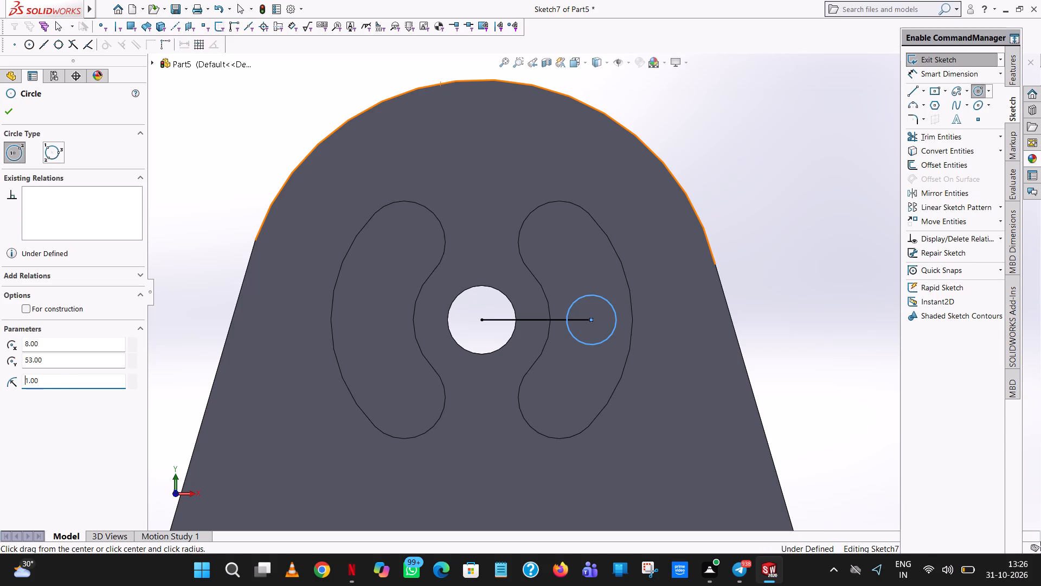
{"action": "left_click", "coordinate": [7, 110]}
{"action": "left_click", "coordinate": [231, 142]}
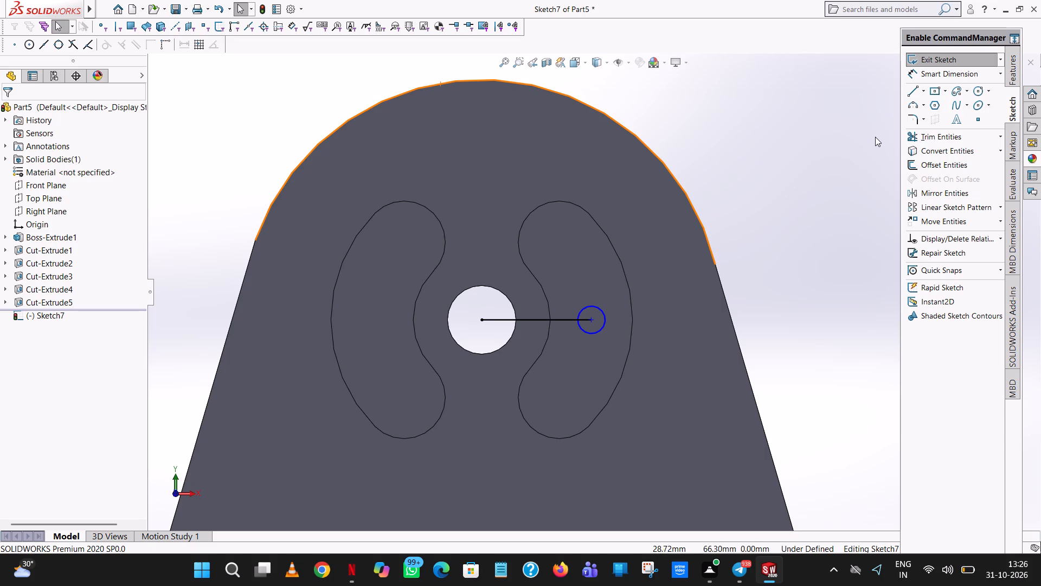
Draw an 8 mm horizontal line leftward from the hole's centre into the left slot.
{"action": "left_click", "coordinate": [907, 92]}
{"action": "left_click", "coordinate": [479, 320]}
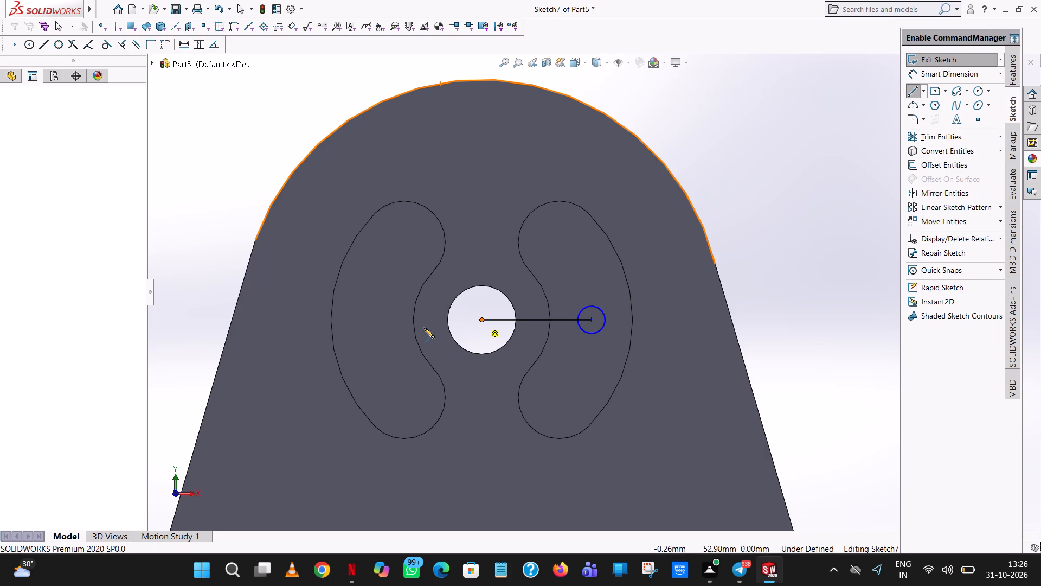
{"action": "left_click", "coordinate": [363, 318]}
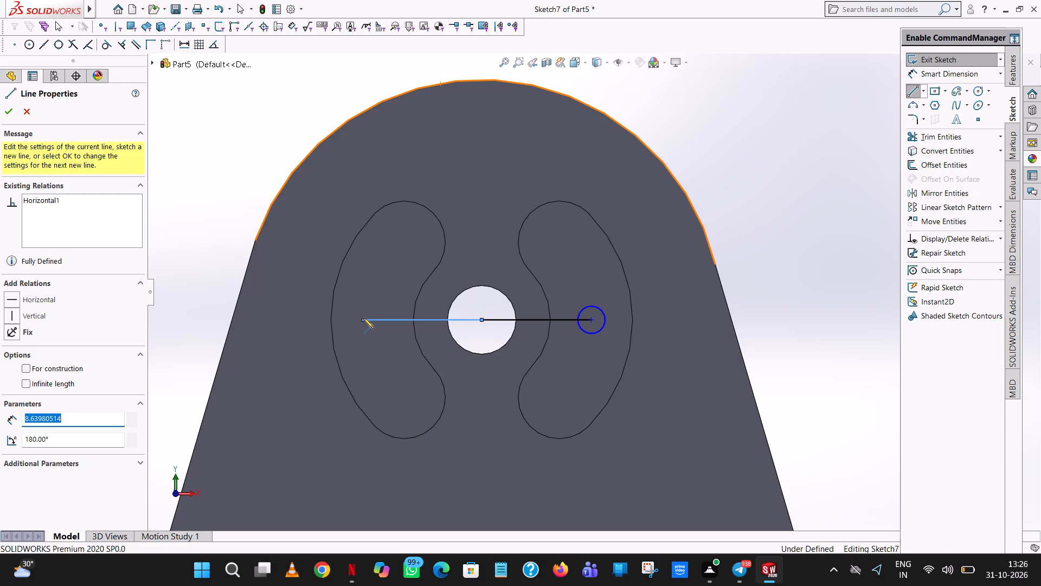
{"action": "key", "text": "8"}
{"action": "key", "text": "Return"}
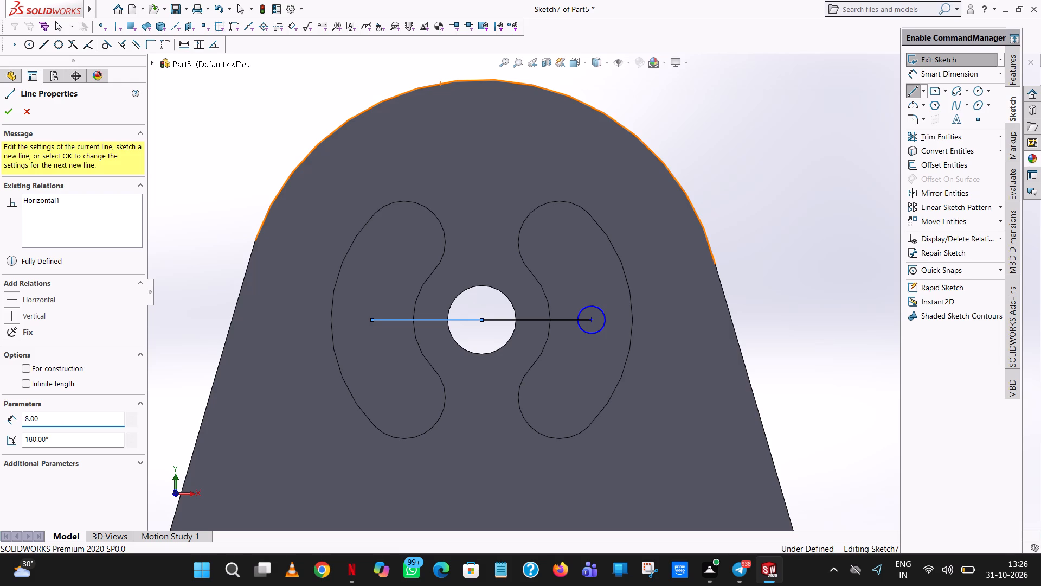
{"action": "right_click", "coordinate": [363, 318]}
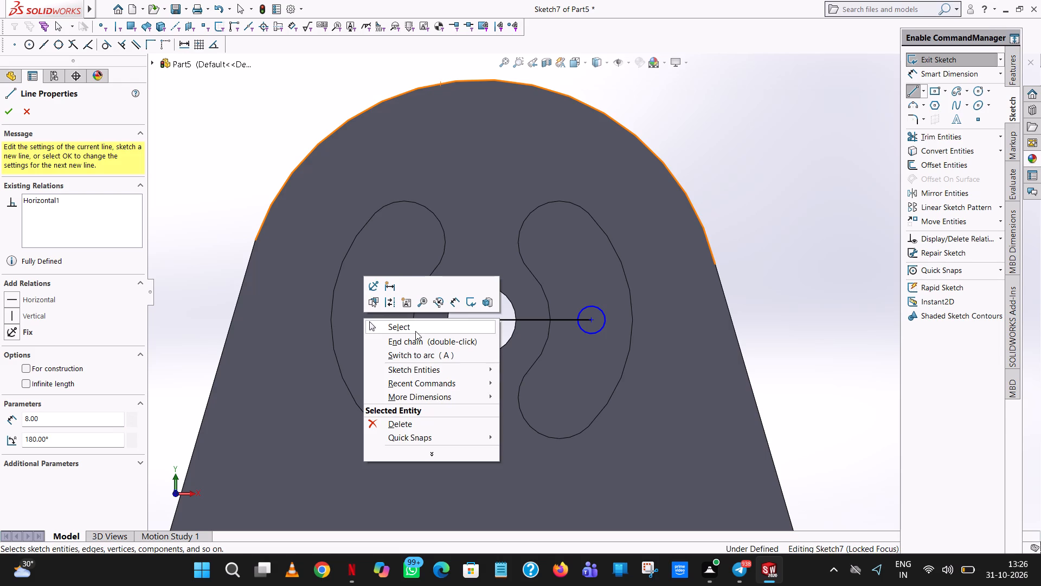
{"action": "left_click", "coordinate": [415, 331]}
{"action": "left_click", "coordinate": [716, 157]}
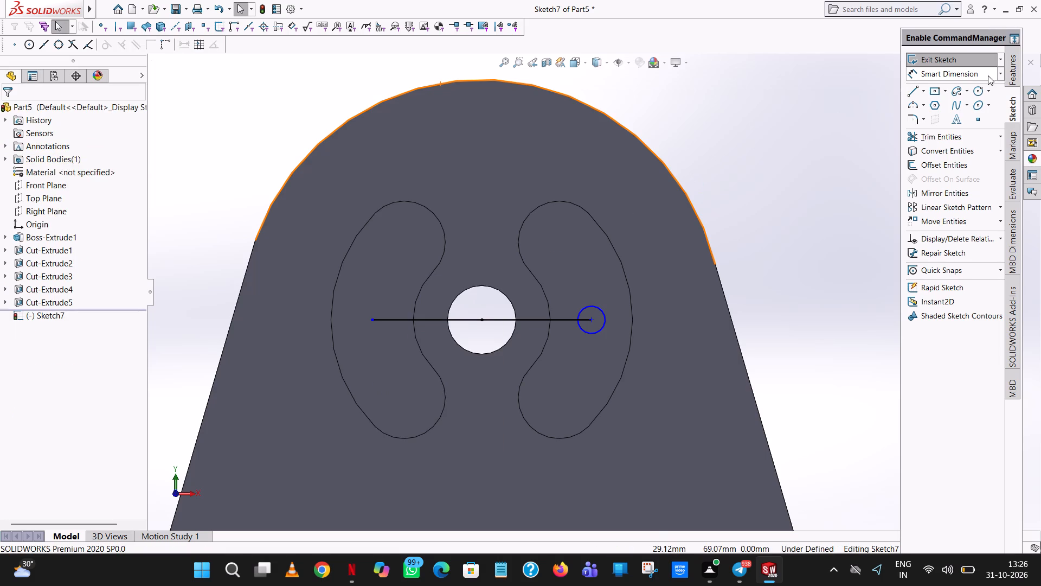
Sketch a circle of 1 mm radius centred on the left end of the left-hand line.
{"action": "left_click", "coordinate": [980, 93]}
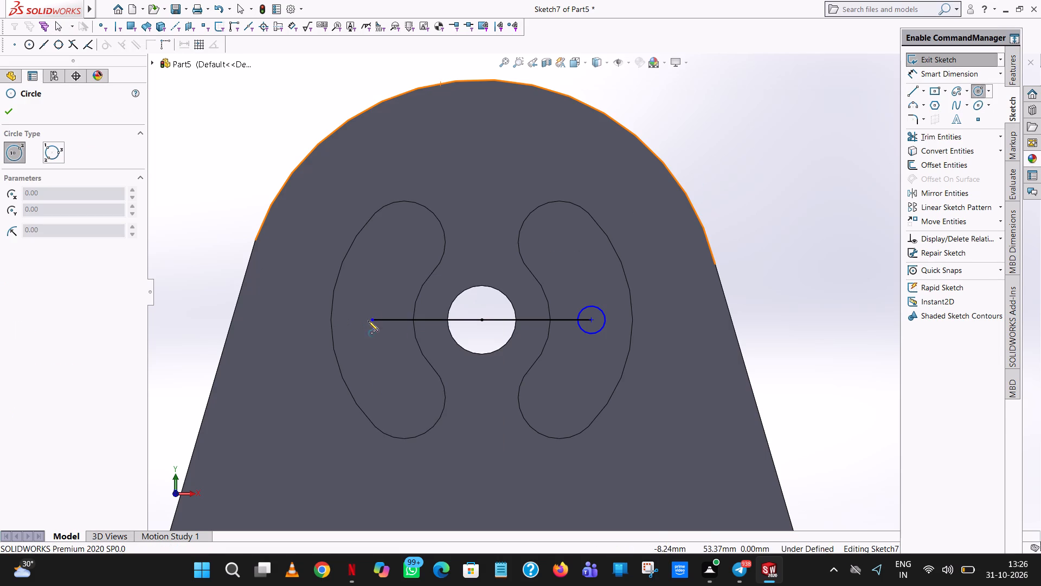
{"action": "left_click", "coordinate": [373, 319]}
{"action": "left_click", "coordinate": [376, 304]}
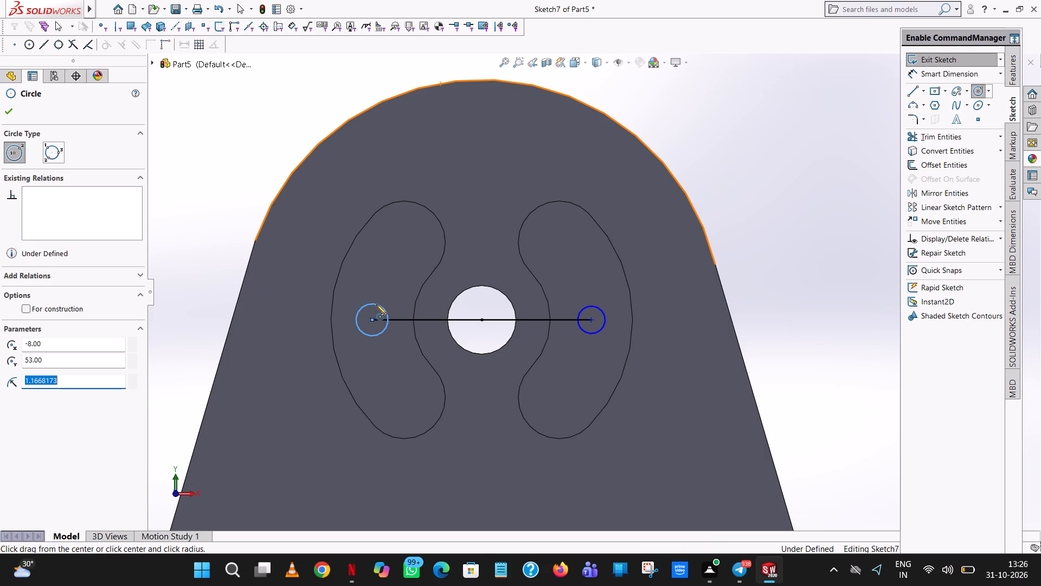
{"action": "key", "text": "1"}
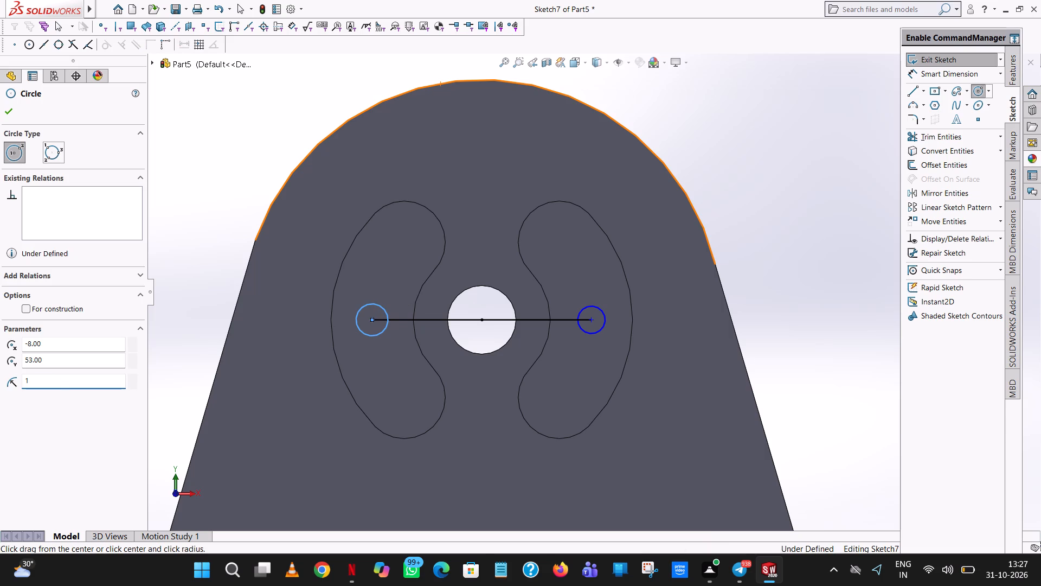
{"action": "key", "text": "Return"}
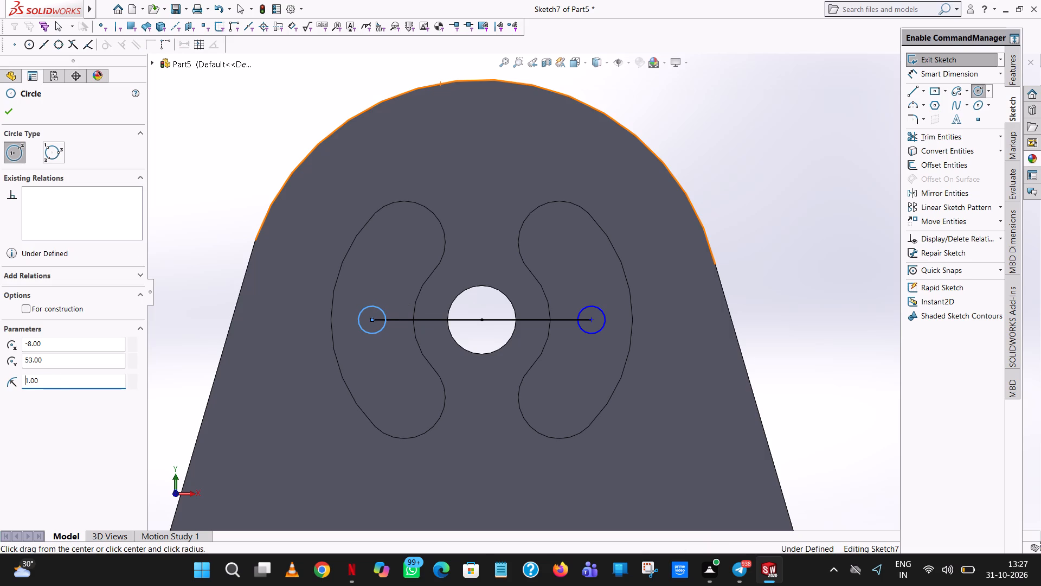
{"action": "right_click", "coordinate": [376, 304]}
{"action": "left_click", "coordinate": [404, 317]}
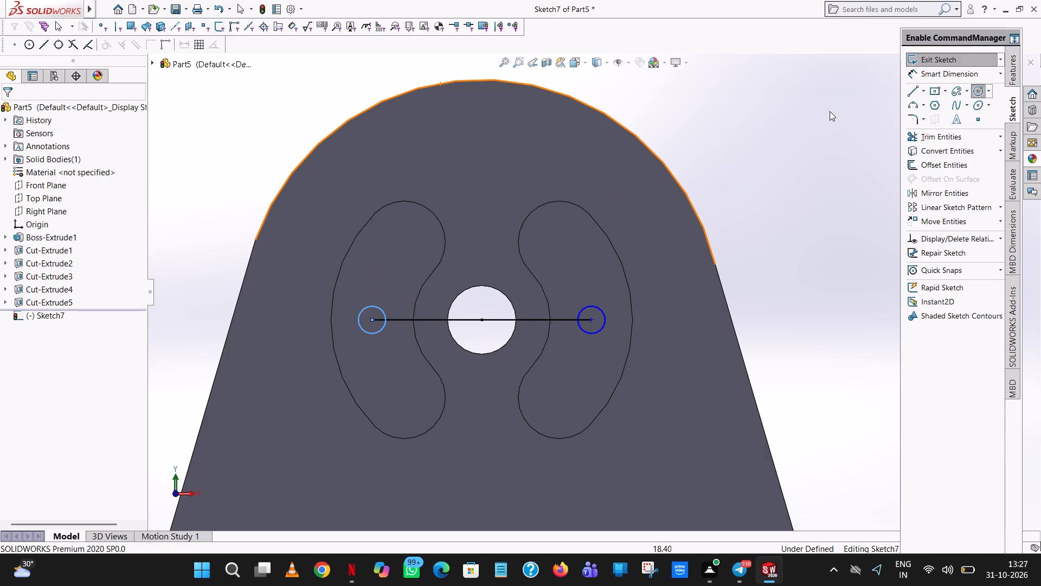
Trim away both horizontal helper lines, leaving only the two small circles in the sketch.
{"action": "left_click", "coordinate": [985, 137]}
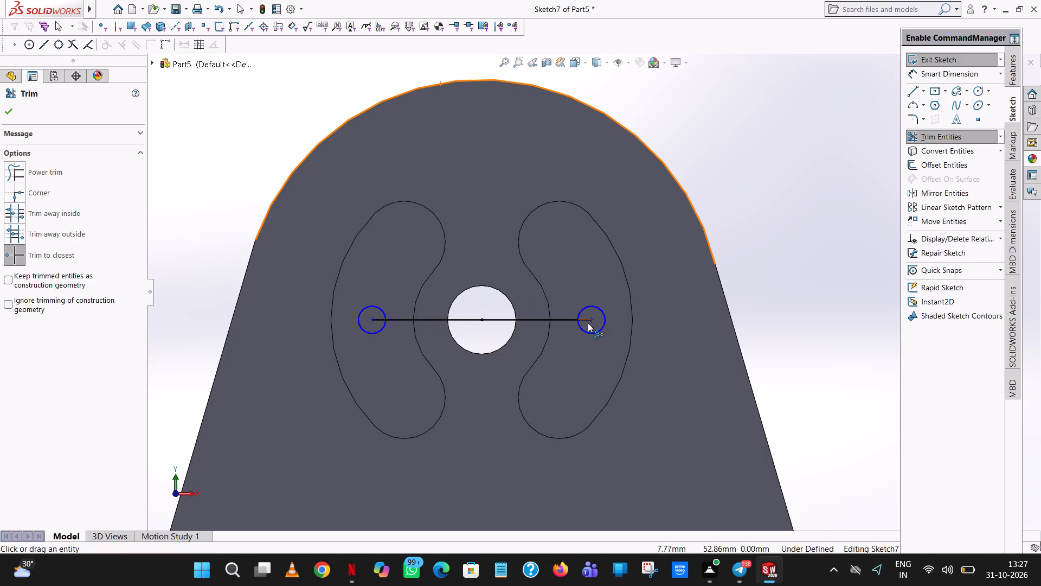
{"action": "left_click", "coordinate": [589, 318]}
{"action": "left_click", "coordinate": [564, 322]}
{"action": "left_click", "coordinate": [458, 321]}
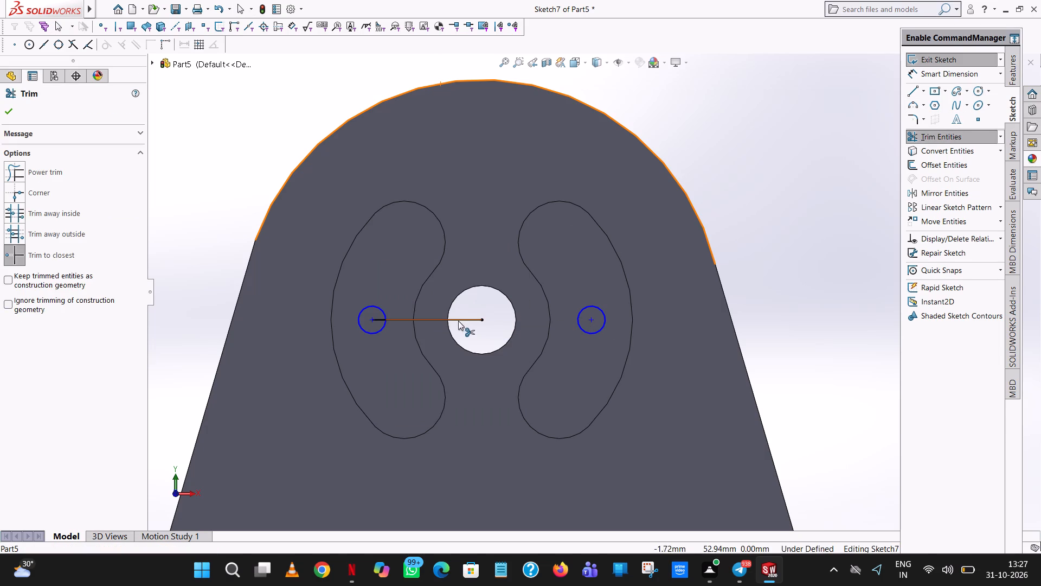
{"action": "left_click", "coordinate": [376, 323]}
{"action": "left_click", "coordinate": [373, 319]}
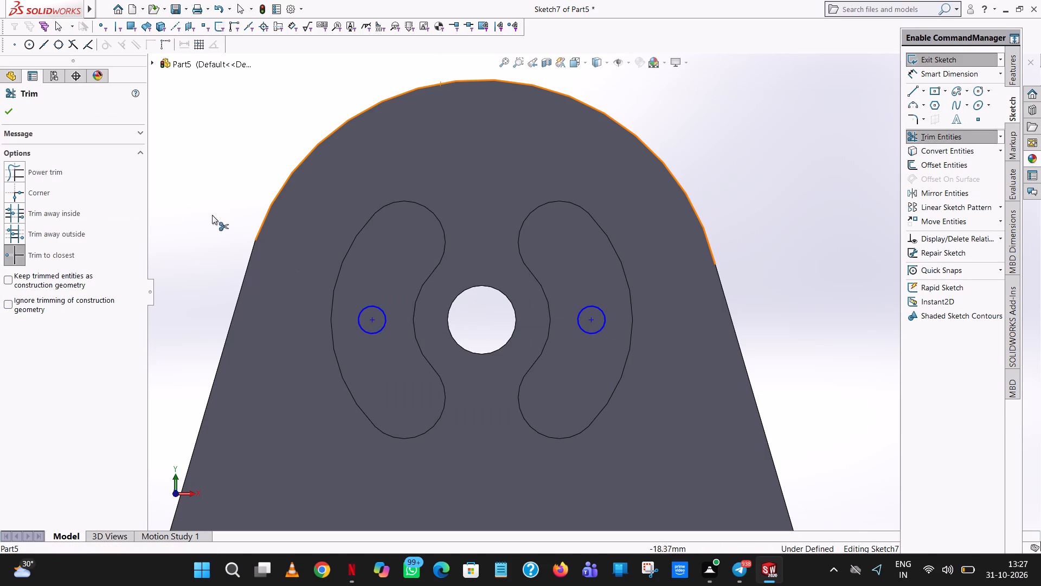
{"action": "left_click", "coordinate": [16, 112]}
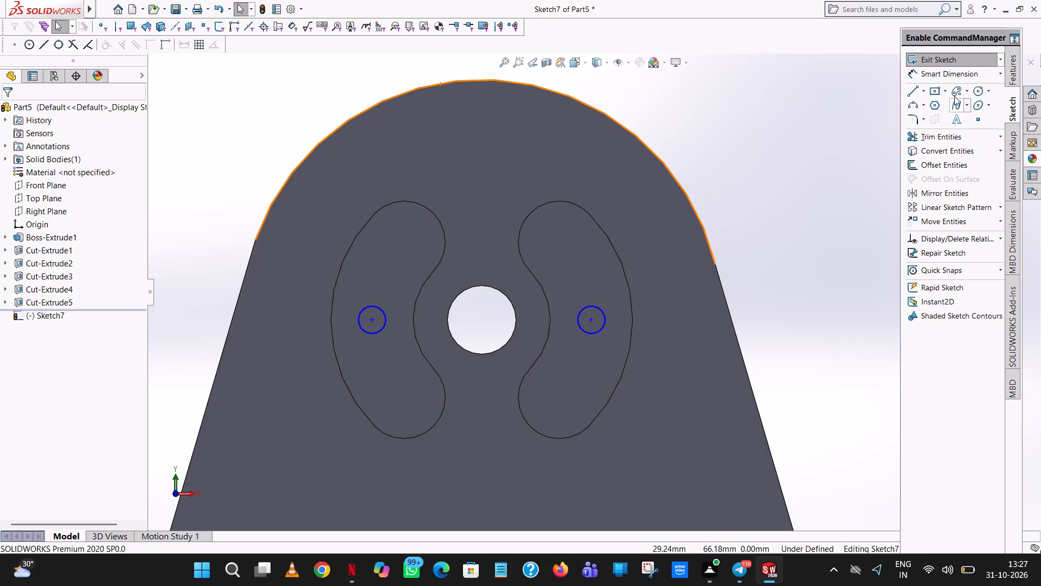
Dimension the diameters of the small circles in the right and left slots.
{"action": "left_click", "coordinate": [951, 74]}
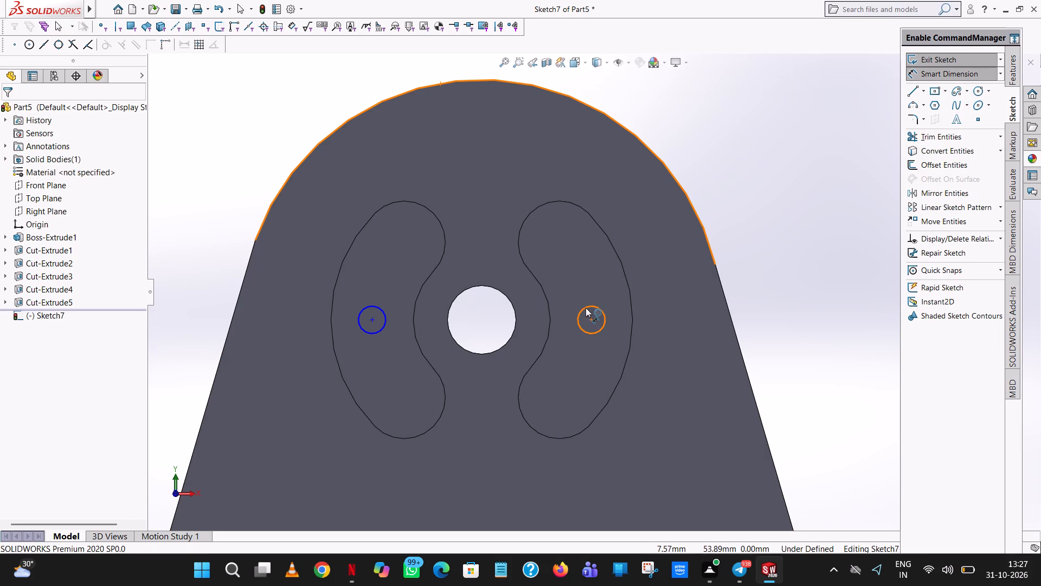
{"action": "left_click", "coordinate": [586, 308]}
{"action": "left_click", "coordinate": [777, 148]}
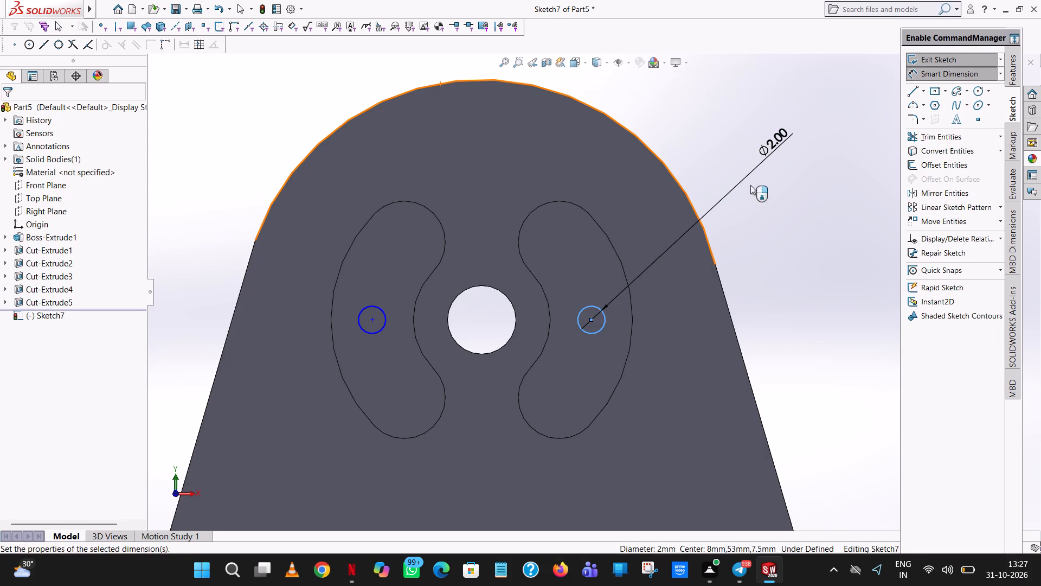
{"action": "left_click", "coordinate": [729, 135]}
{"action": "left_click", "coordinate": [708, 134]}
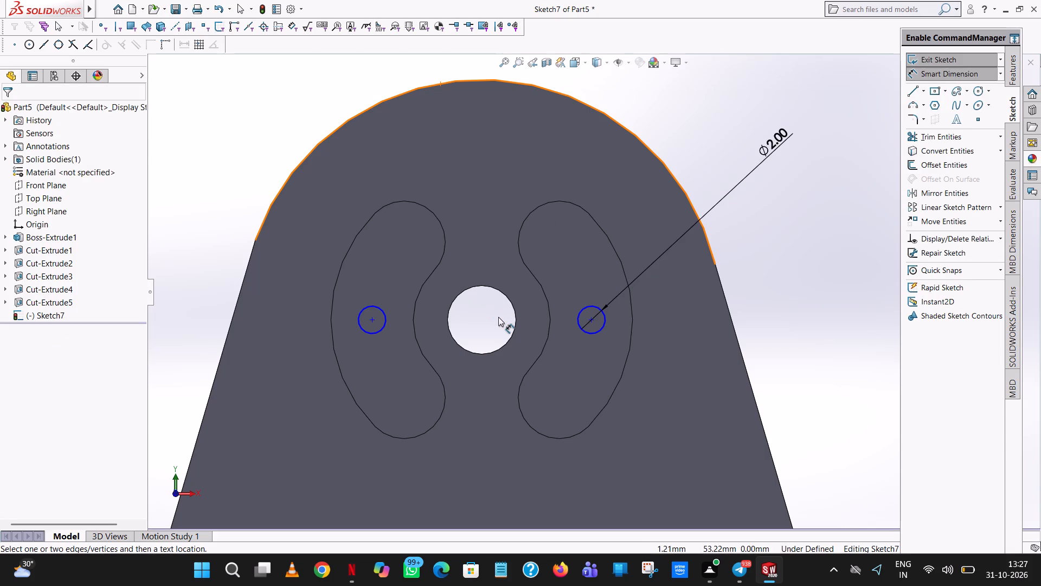
{"action": "left_click", "coordinate": [377, 308]}
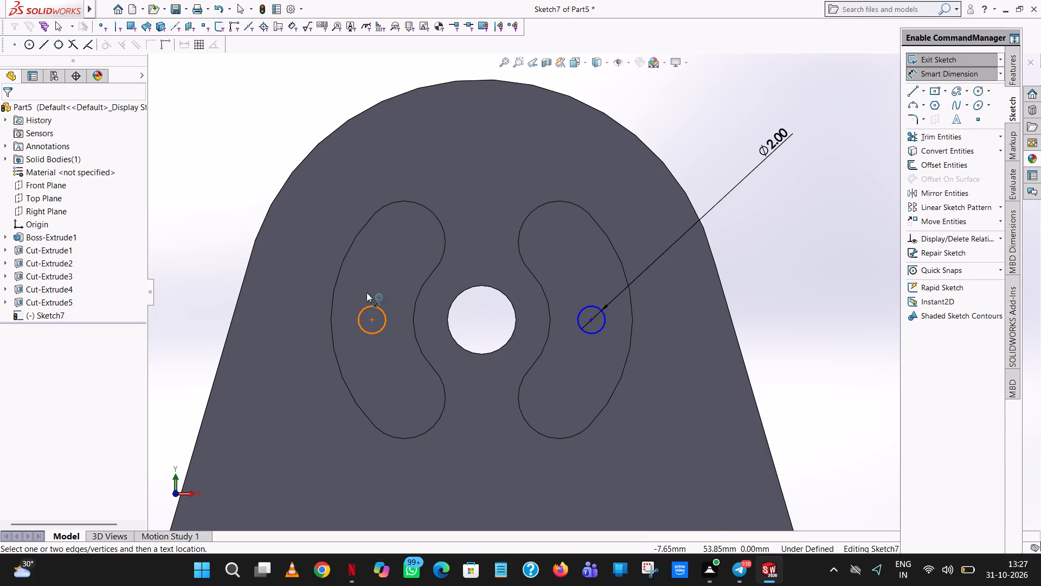
{"action": "left_click", "coordinate": [272, 140]}
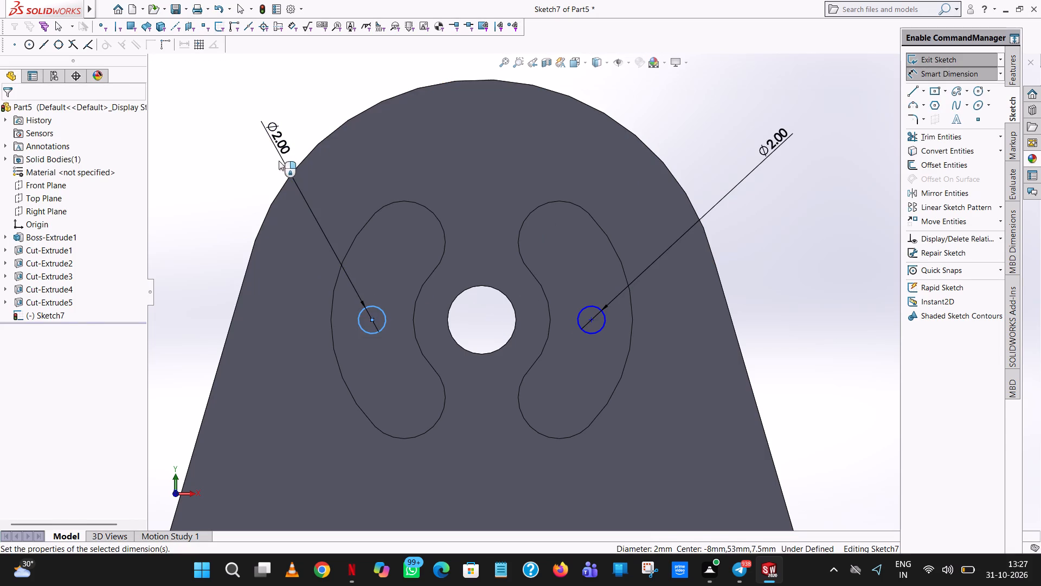
{"action": "left_click", "coordinate": [222, 124]}
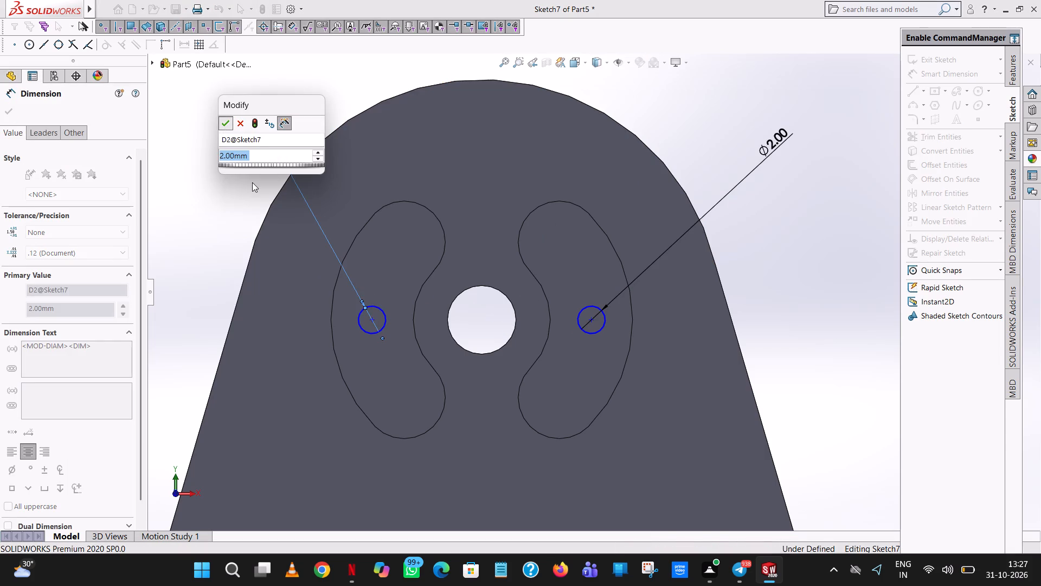
{"action": "left_click", "coordinate": [252, 183]}
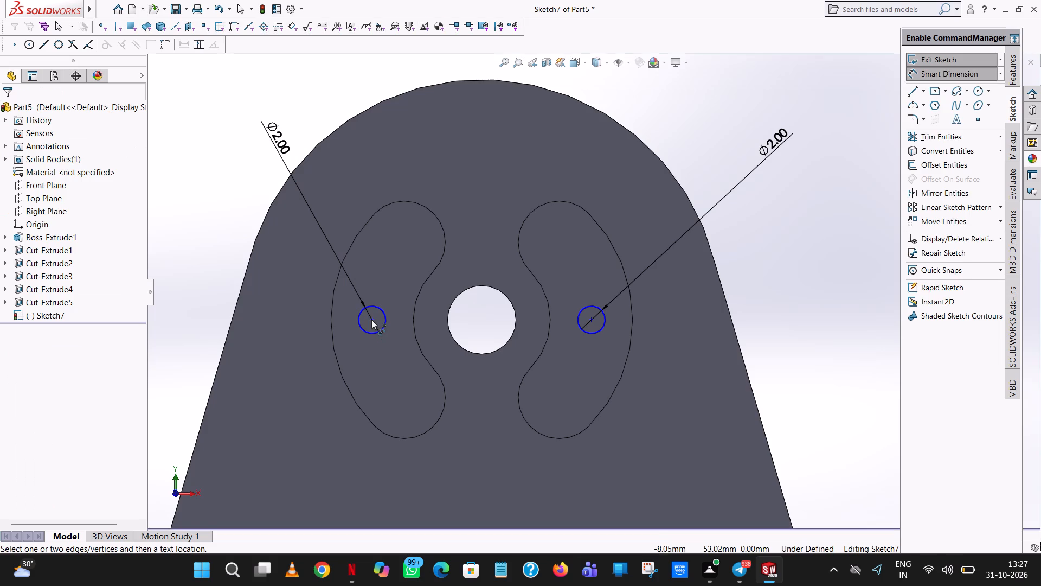
Dimension the horizontal distances from the central hole's centre to the centres of the left and right small circles.
{"action": "left_click", "coordinate": [371, 320]}
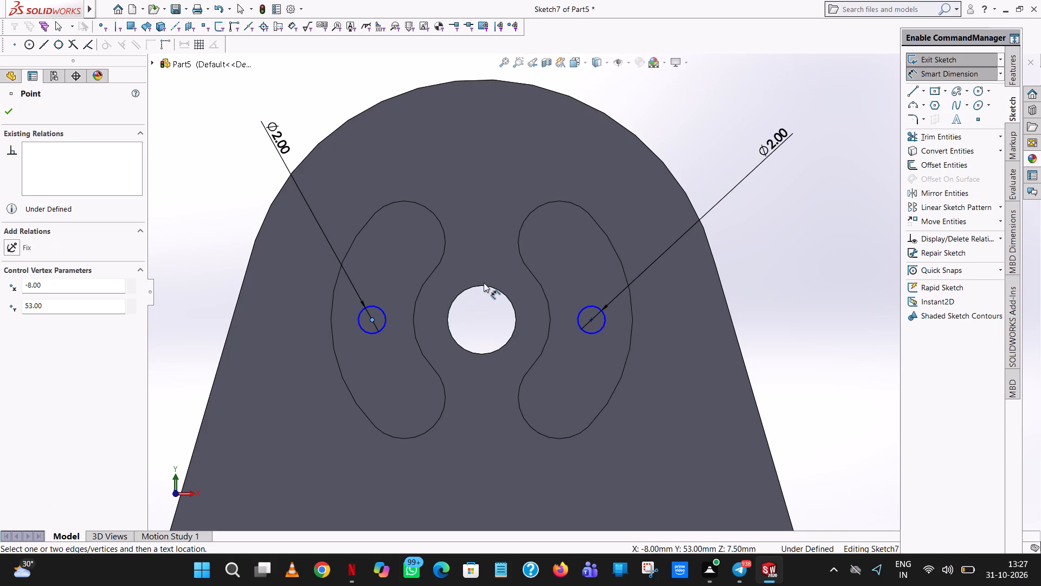
{"action": "left_click", "coordinate": [484, 284]}
{"action": "left_click", "coordinate": [447, 154]}
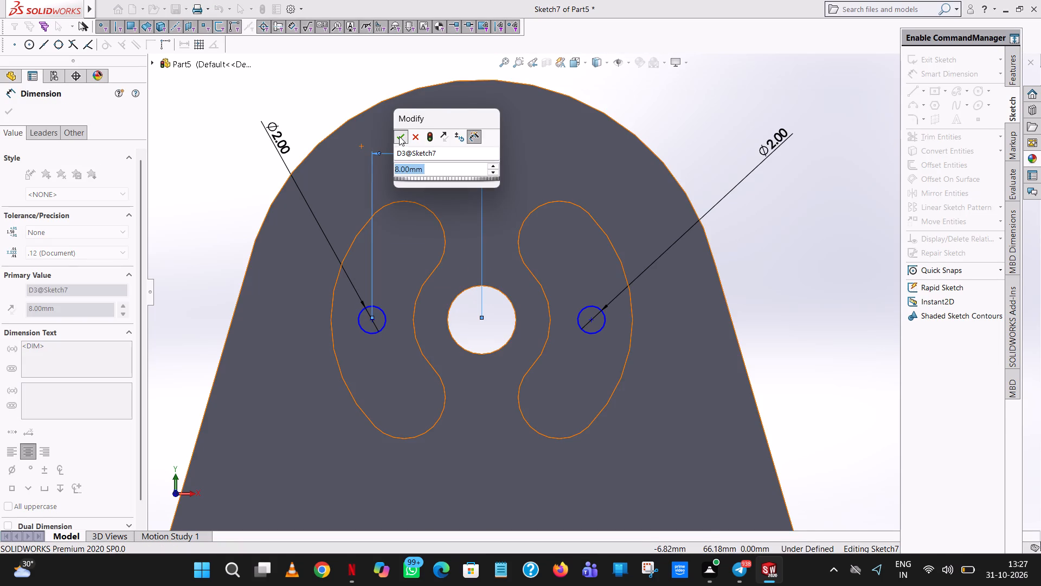
{"action": "left_click", "coordinate": [399, 136]}
{"action": "left_click", "coordinate": [676, 106]}
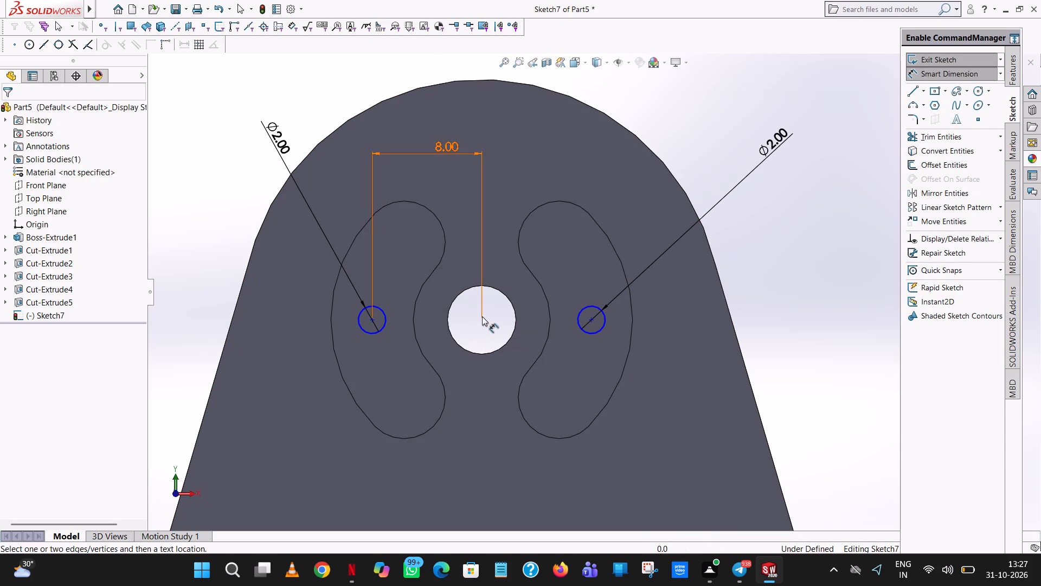
{"action": "left_click", "coordinate": [592, 320]}
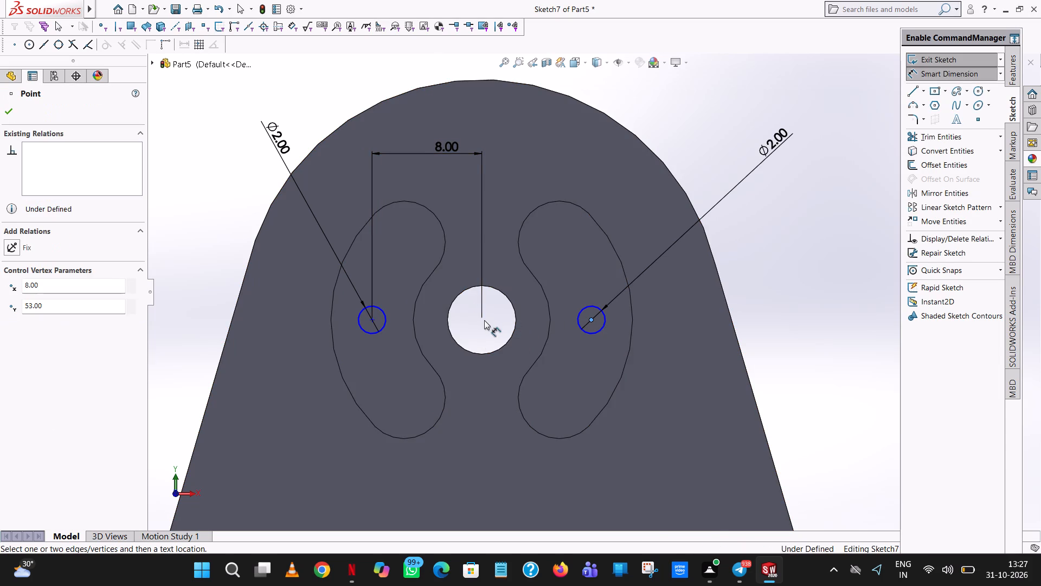
{"action": "left_click", "coordinate": [501, 291]}
{"action": "left_click", "coordinate": [498, 153]}
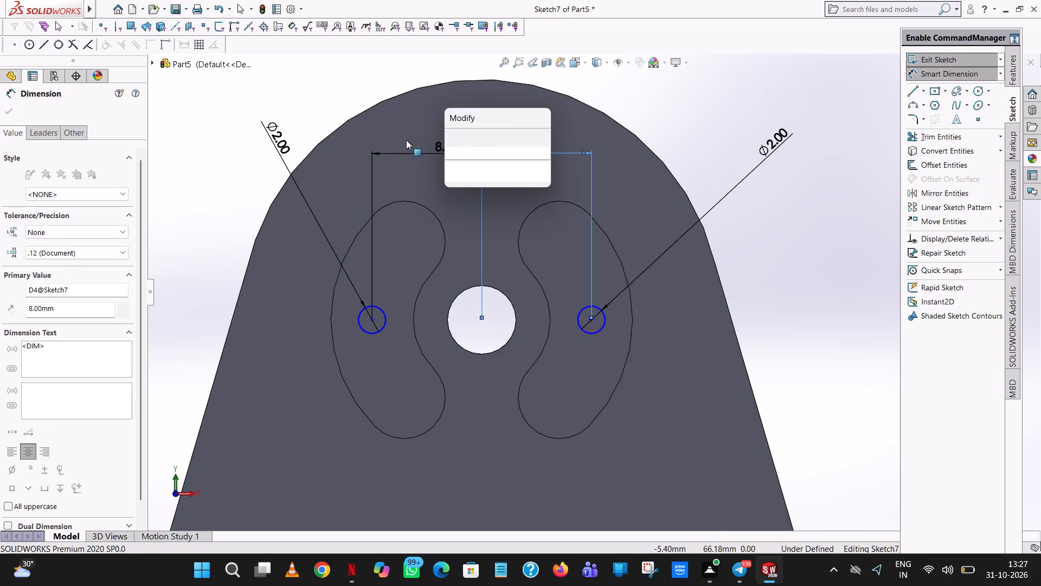
{"action": "left_click", "coordinate": [451, 131]}
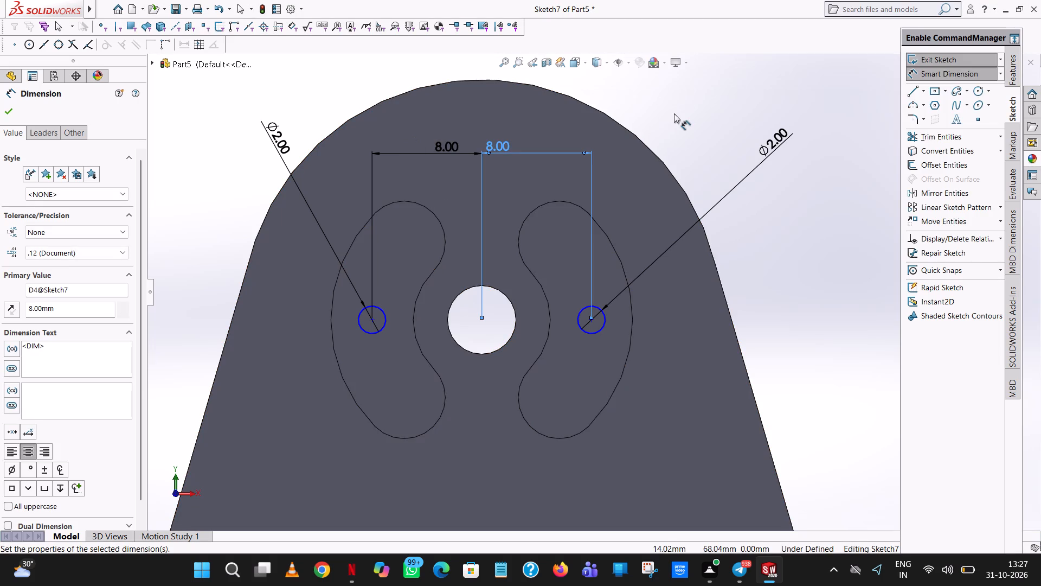
{"action": "key", "text": "Escape"}
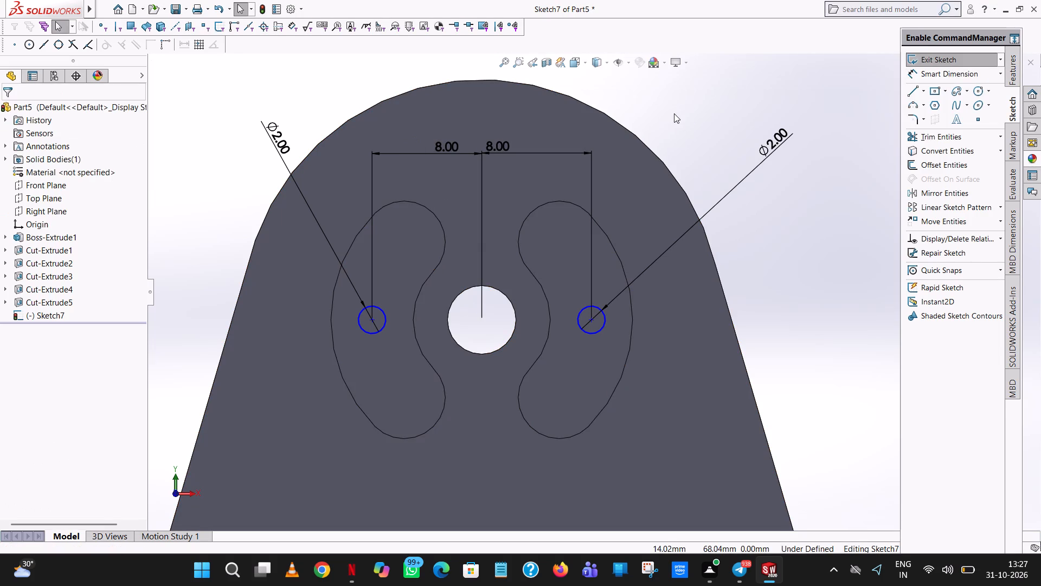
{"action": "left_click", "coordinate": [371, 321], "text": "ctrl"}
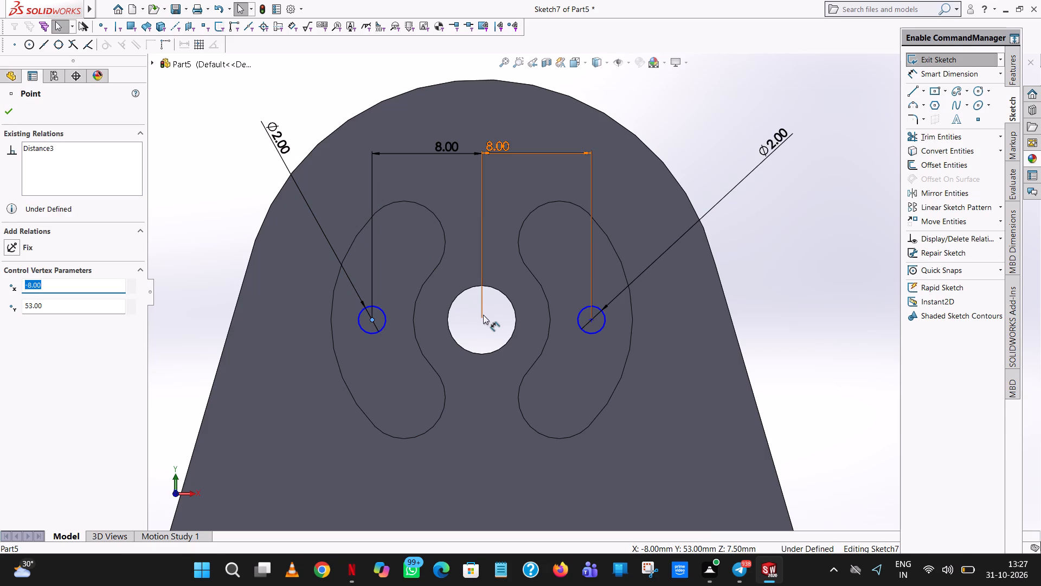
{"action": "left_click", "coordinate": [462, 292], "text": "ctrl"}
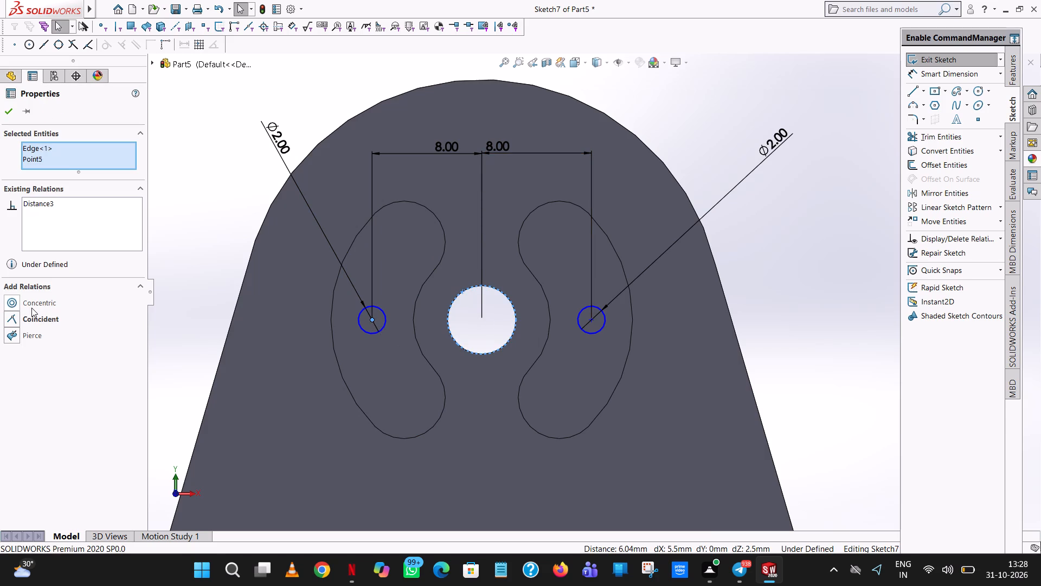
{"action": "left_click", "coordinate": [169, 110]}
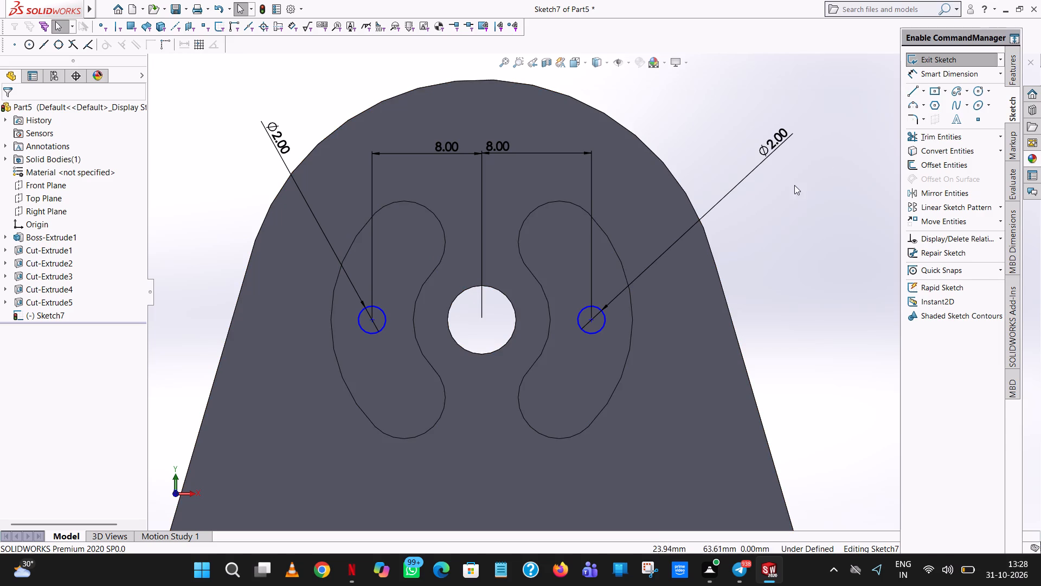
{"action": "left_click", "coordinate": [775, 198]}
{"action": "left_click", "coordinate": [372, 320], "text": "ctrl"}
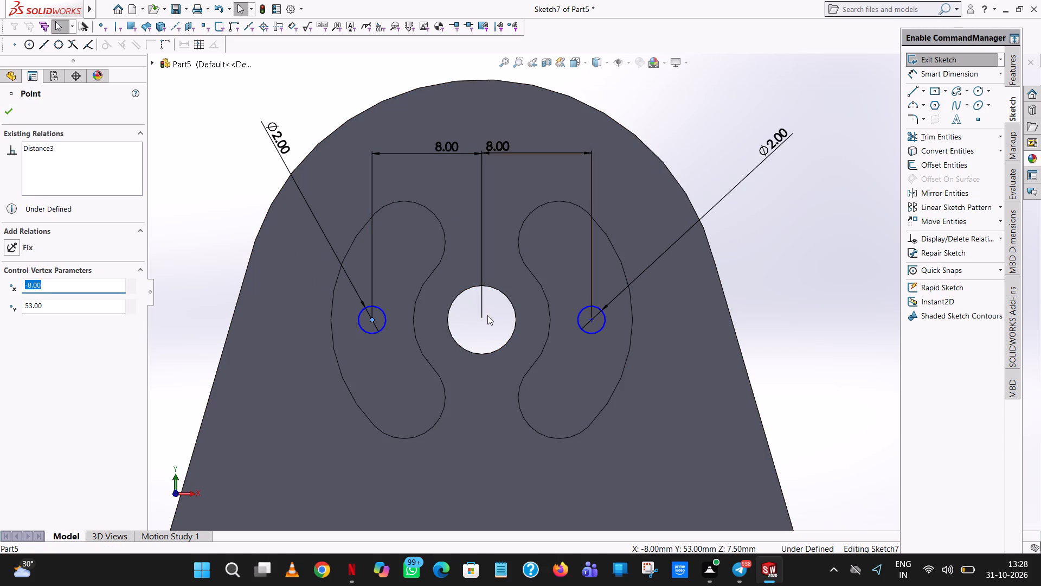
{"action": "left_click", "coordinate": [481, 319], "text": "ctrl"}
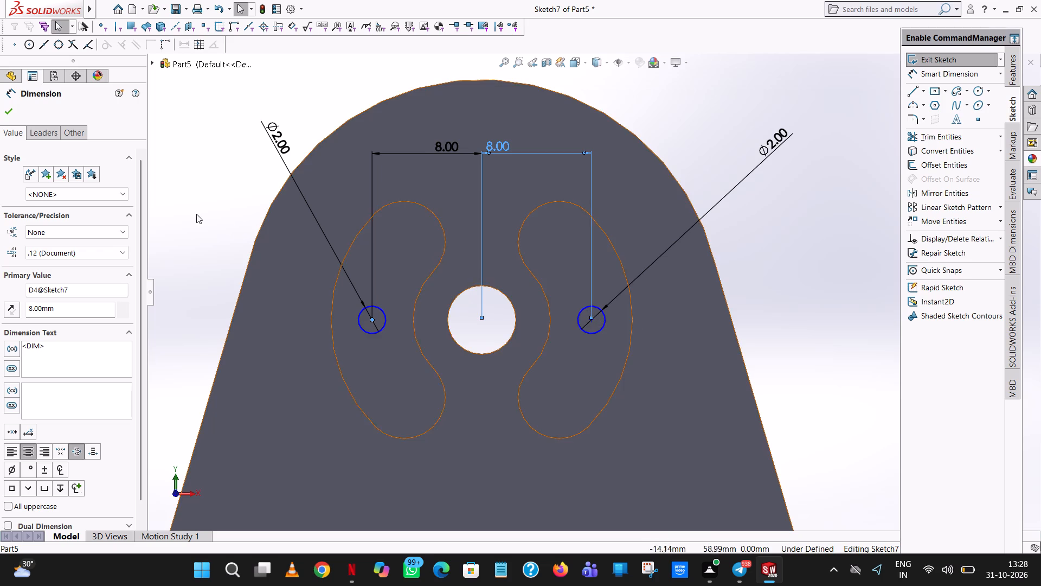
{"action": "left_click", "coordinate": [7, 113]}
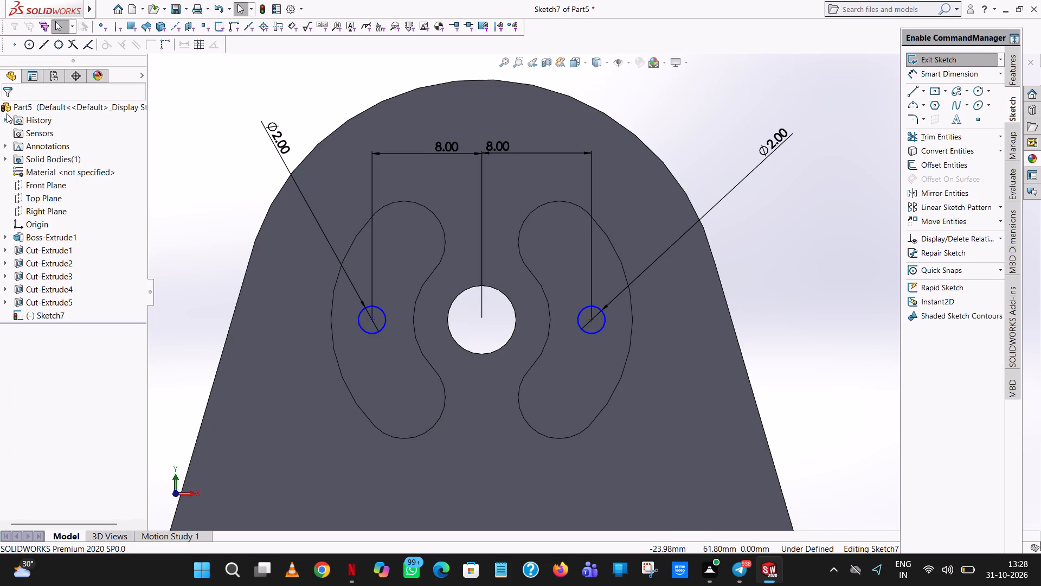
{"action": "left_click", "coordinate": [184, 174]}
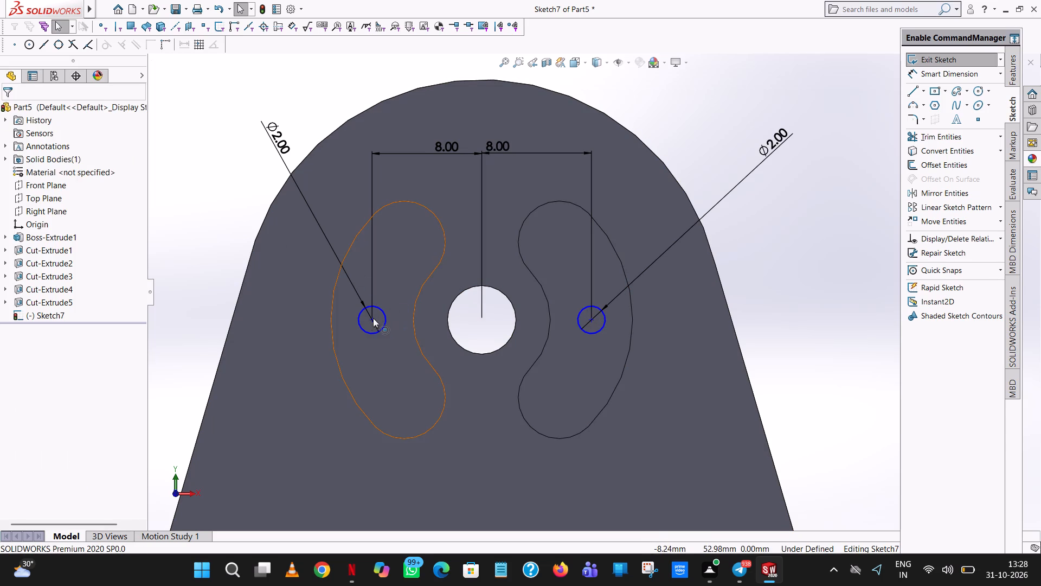
Add a horizontal relation between the centre points of the two small circles.
{"action": "left_click", "coordinate": [374, 317], "text": "ctrl"}
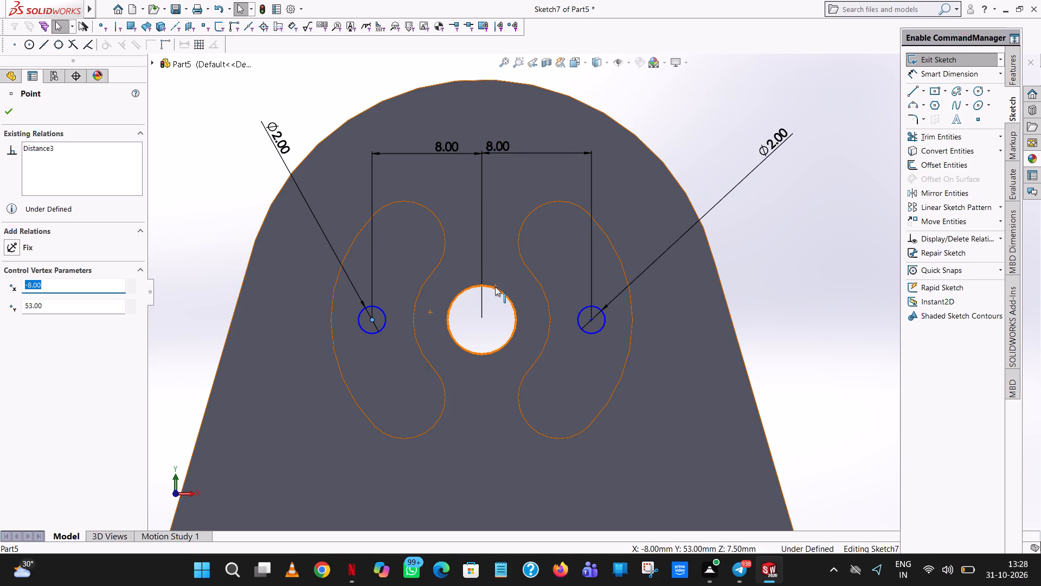
{"action": "left_click", "coordinate": [590, 319], "text": "ctrl"}
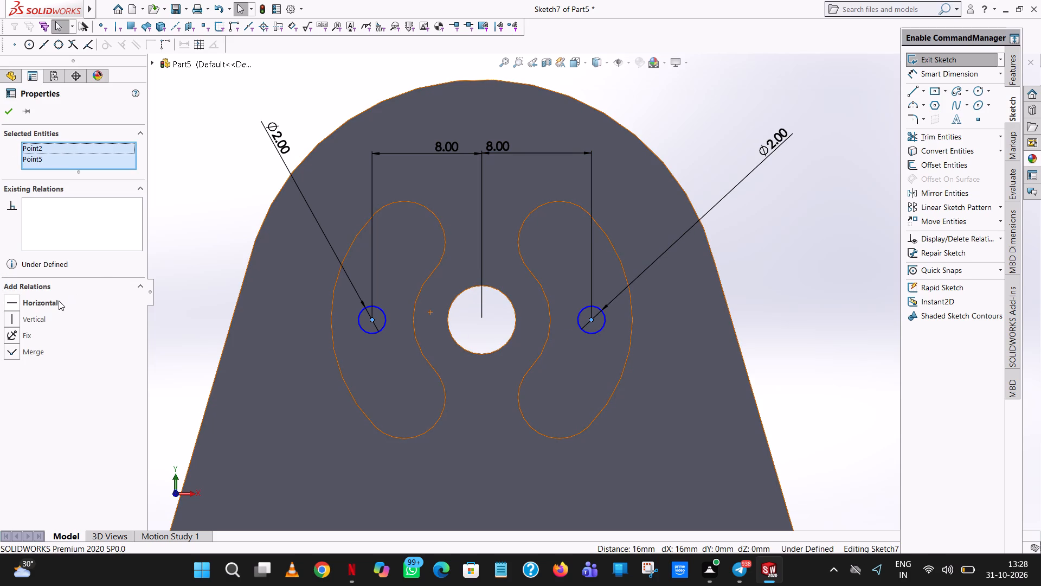
{"action": "left_click", "coordinate": [57, 301]}
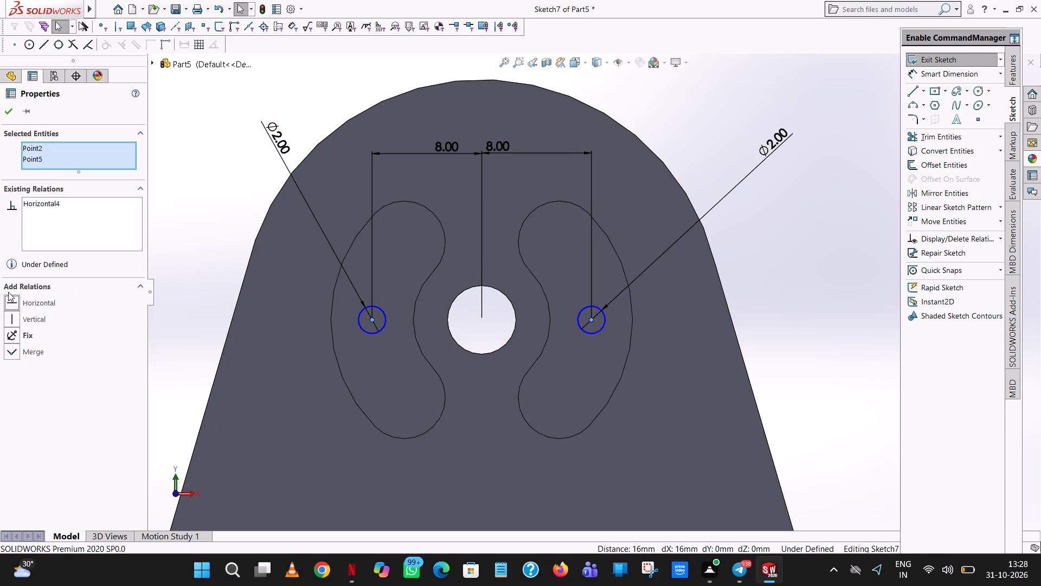
{"action": "left_click", "coordinate": [15, 297]}
{"action": "left_click", "coordinate": [4, 108]}
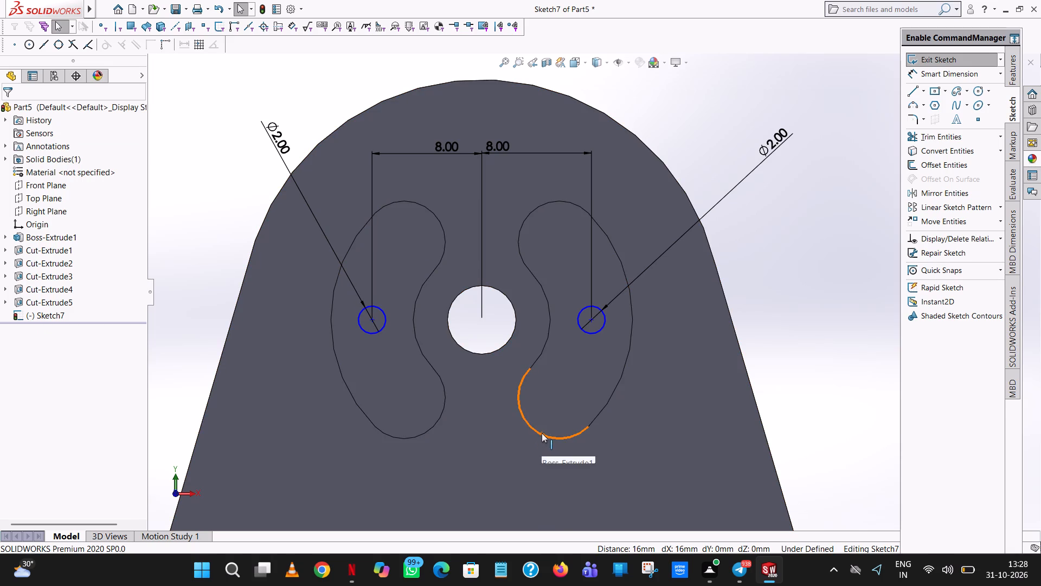
Dimension the vertical distance from the right small circle's centre to the centre of the right slot's lower end arc.
{"action": "left_click", "coordinate": [934, 71]}
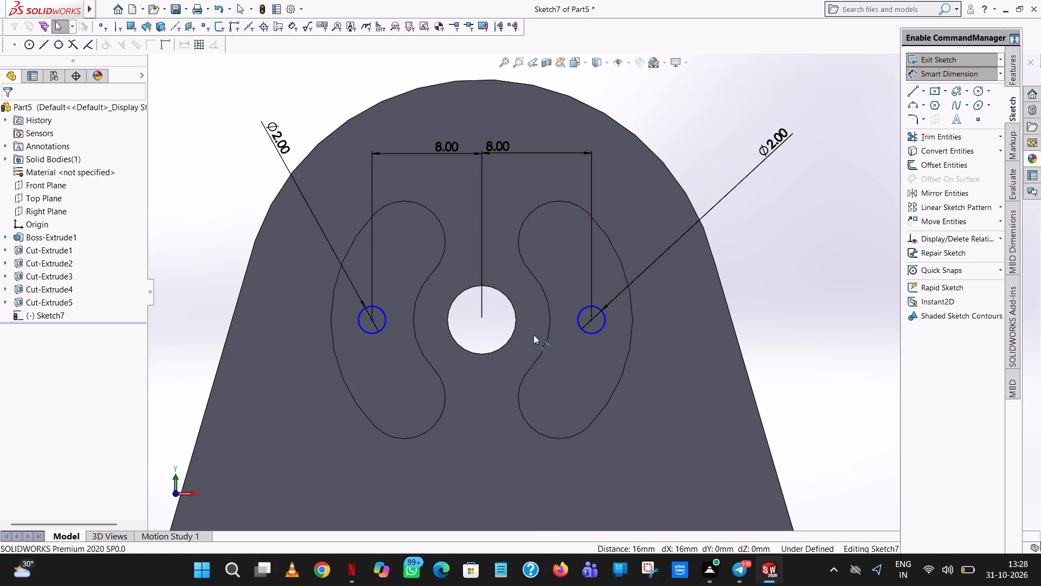
{"action": "left_click", "coordinate": [589, 318]}
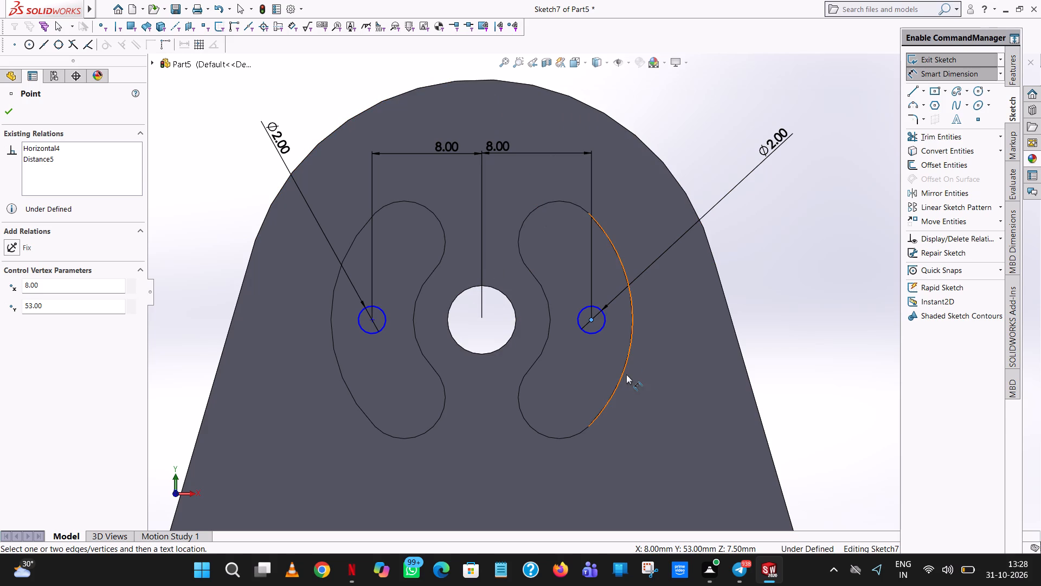
{"action": "left_click", "coordinate": [551, 438]}
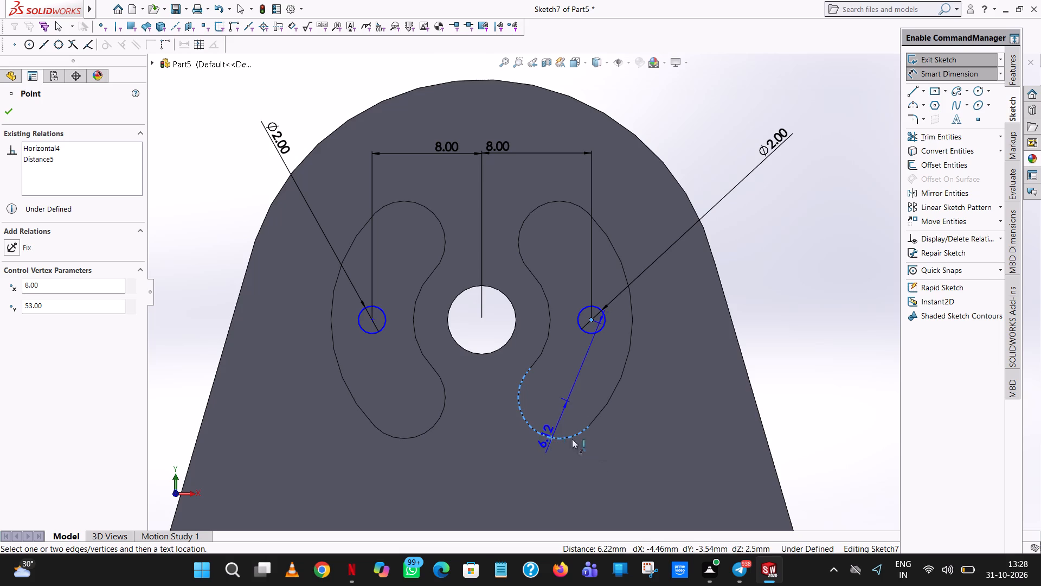
{"action": "left_click", "coordinate": [825, 359]}
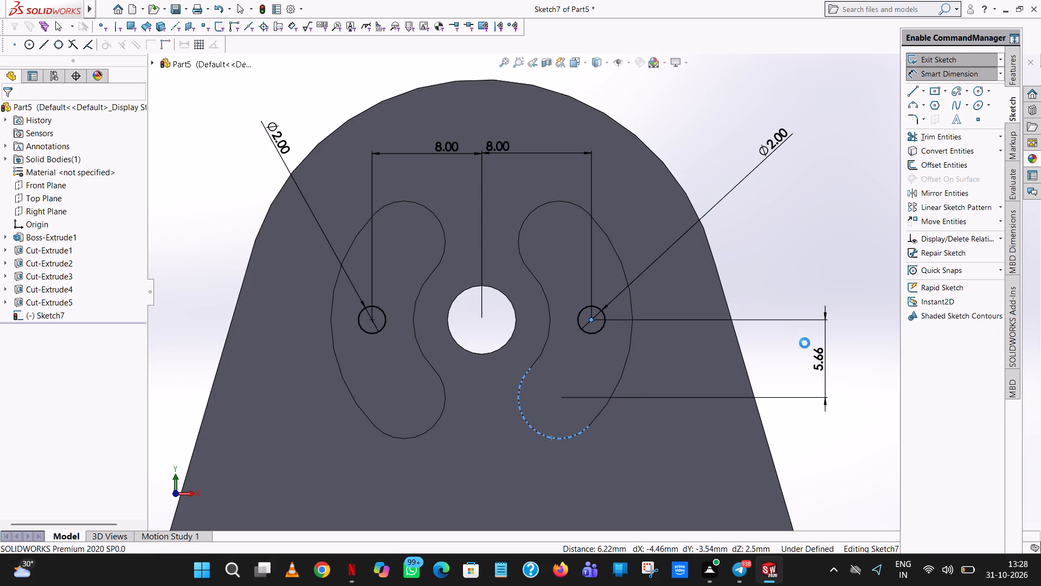
{"action": "left_click", "coordinate": [779, 343]}
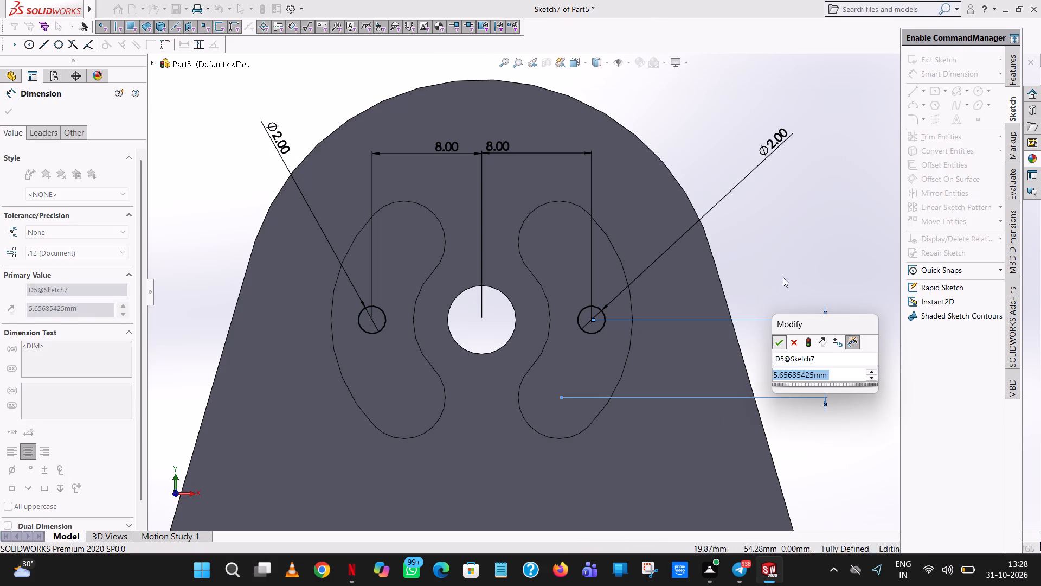
{"action": "left_click", "coordinate": [784, 274]}
Cut-extrude the two small circles as blind holes 5 mm deep into the slot floors.
{"action": "left_click", "coordinate": [1008, 71]}
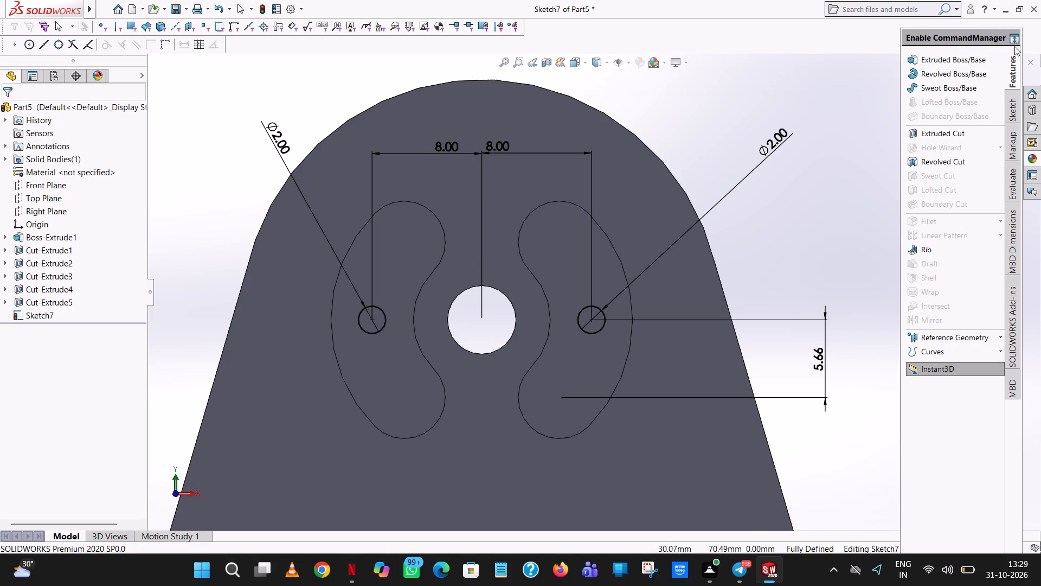
{"action": "left_click", "coordinate": [915, 137]}
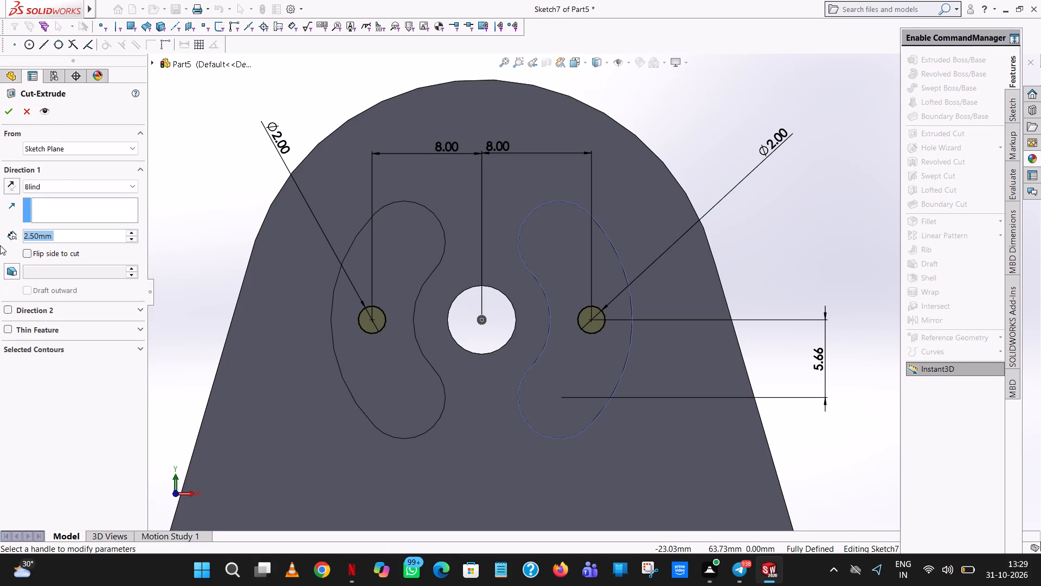
{"action": "key", "text": "5"}
{"action": "key", "text": "Return"}
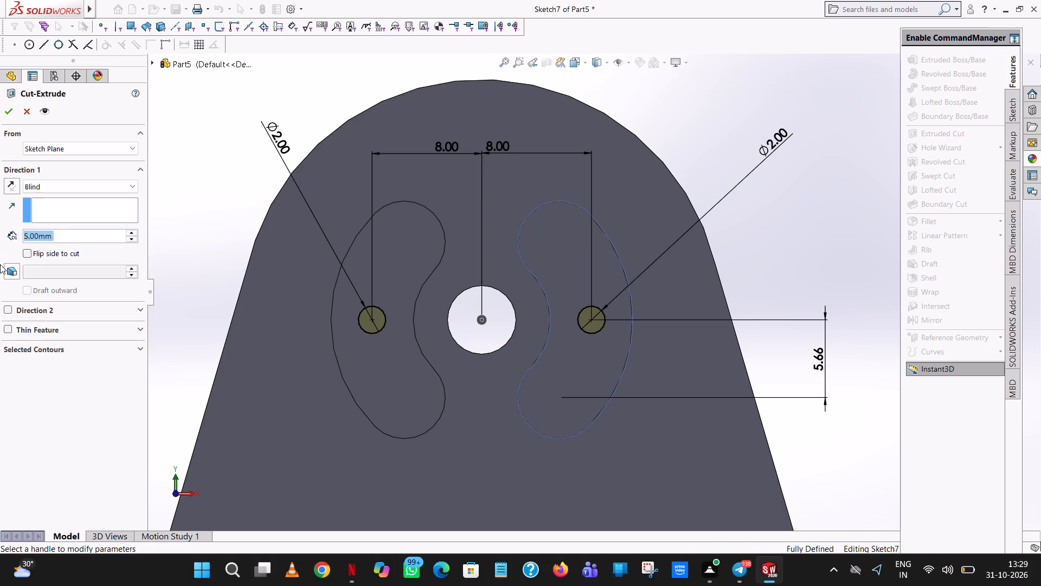
{"action": "left_click", "coordinate": [224, 154]}
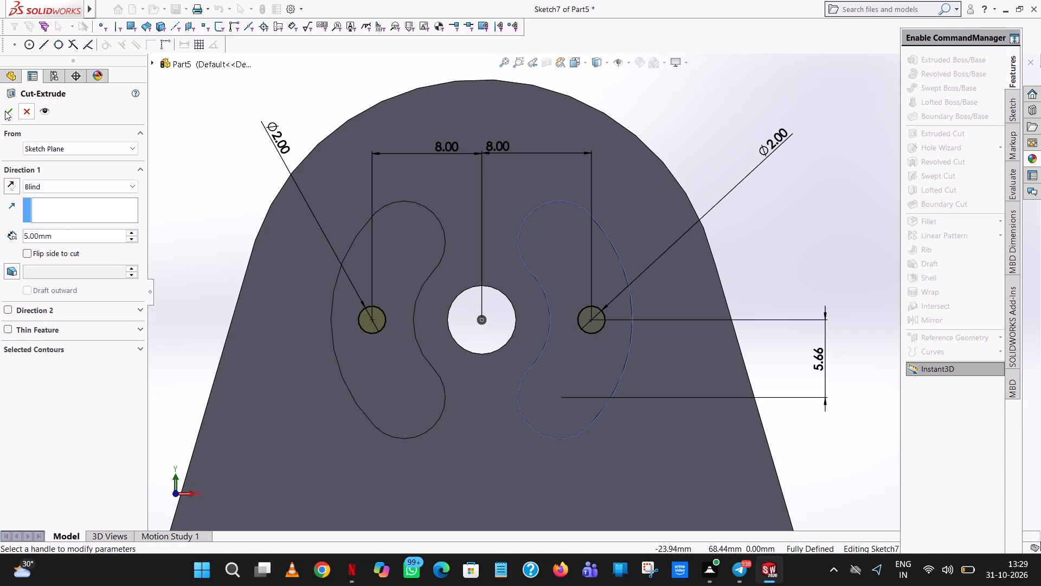
{"action": "middle_click_drag", "start_coordinate": [261, 198], "coordinate": [295, 233]}
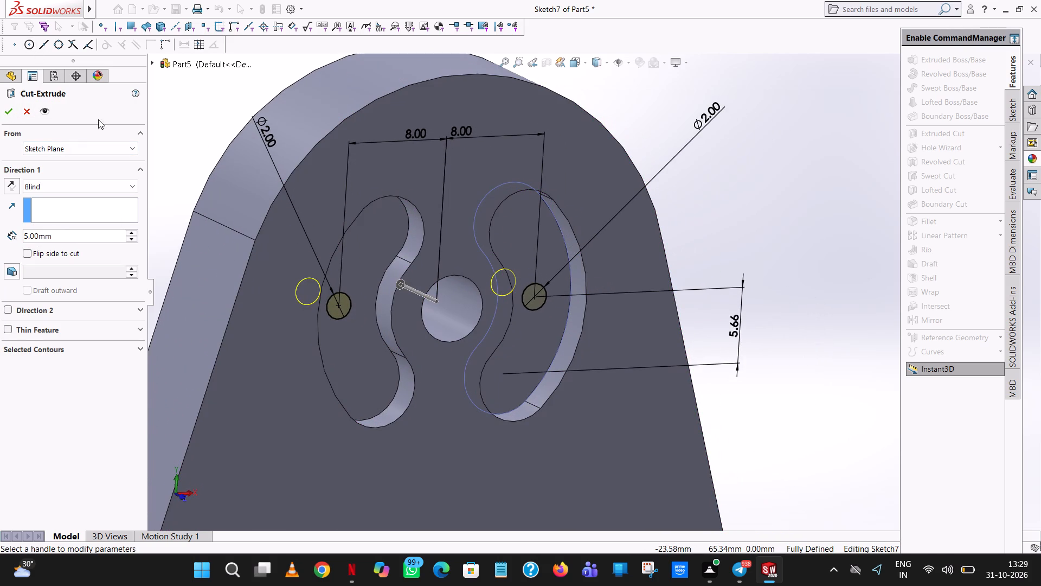
{"action": "left_click", "coordinate": [10, 106]}
{"action": "scroll", "coordinate": [498, 210], "scroll_direction": "up", "scroll_amount": 1}
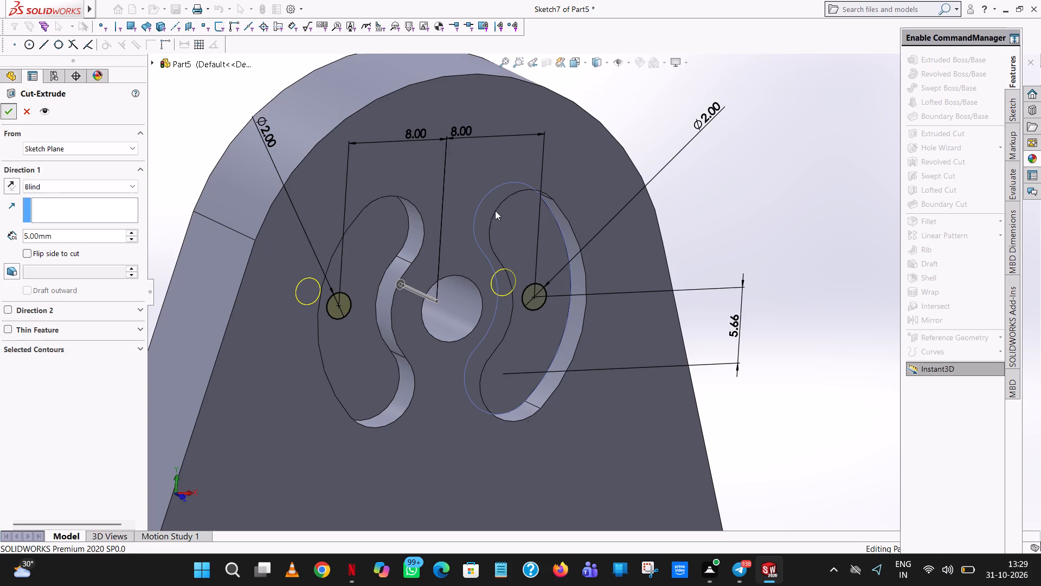
{"action": "middle_click_drag", "start_coordinate": [494, 211], "coordinate": [415, 221]}
{"action": "middle_click_drag", "start_coordinate": [532, 176], "coordinate": [572, 144]}
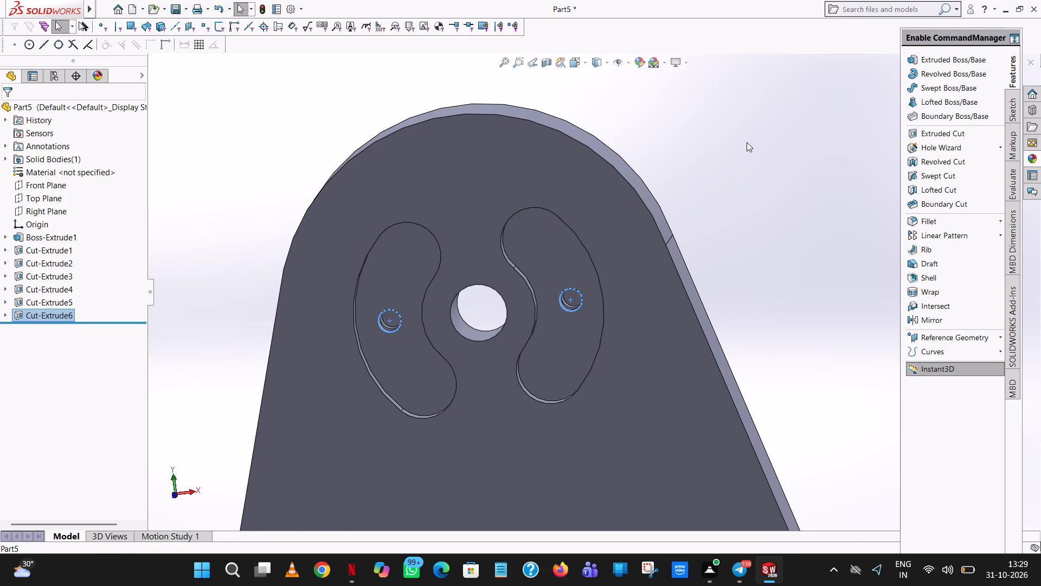
{"action": "left_click", "coordinate": [711, 145]}
Switch the display to wireframe and examine how the two small holes run inside the plate.
{"action": "left_click", "coordinate": [606, 62]}
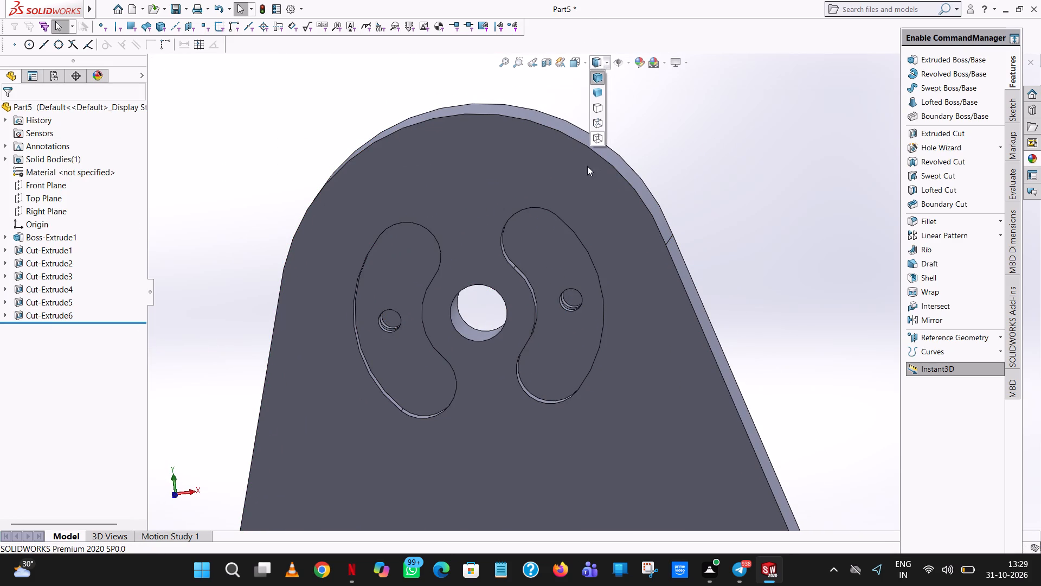
{"action": "left_click", "coordinate": [607, 138]}
{"action": "left_click", "coordinate": [606, 61]}
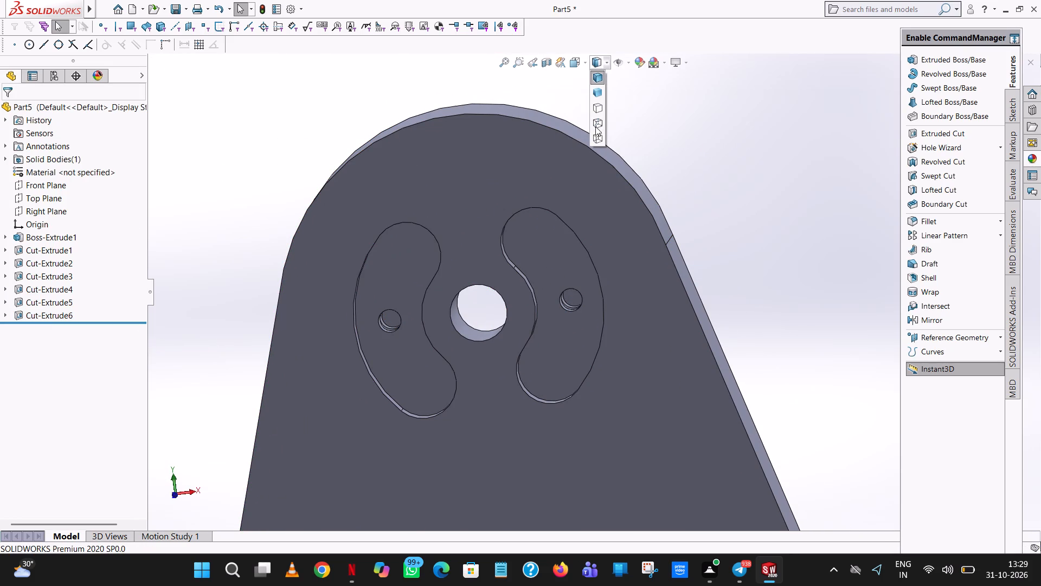
{"action": "left_click", "coordinate": [596, 137]}
{"action": "scroll", "coordinate": [631, 263], "scroll_direction": "up", "scroll_amount": 1}
{"action": "middle_click_drag", "start_coordinate": [631, 263], "coordinate": [676, 169]}
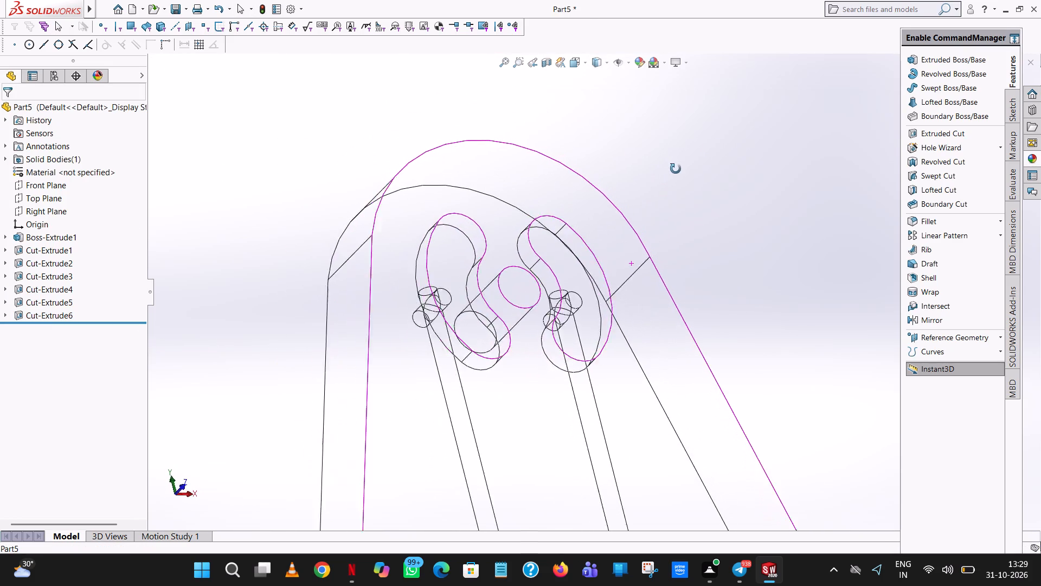
{"action": "middle_click_drag", "start_coordinate": [676, 169], "coordinate": [737, 200]}
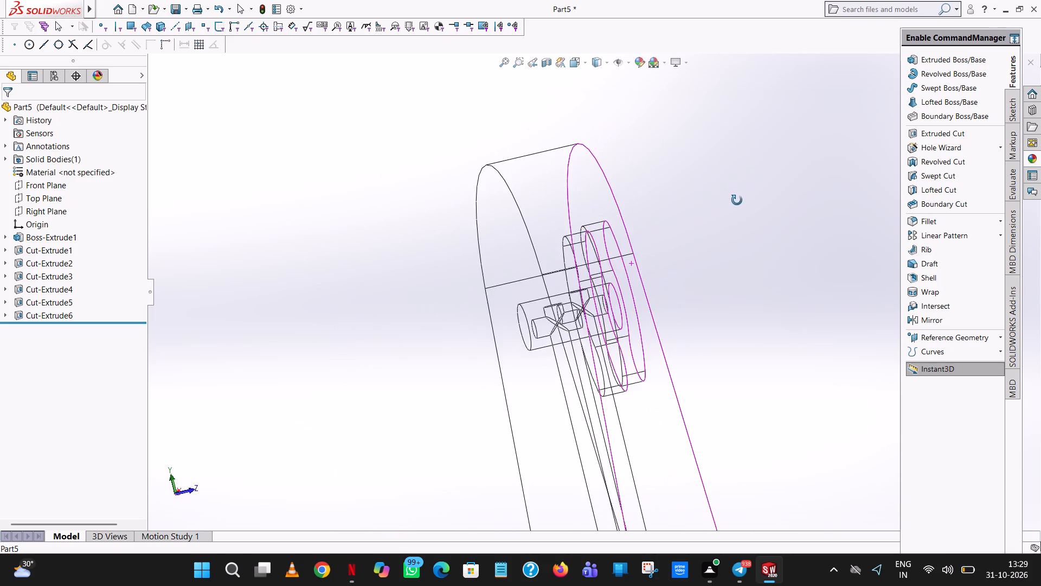
Examine the wireframe plate from several angles, checking how the slots, central hole and small holes intersect.
{"action": "middle_click_drag", "start_coordinate": [737, 200], "coordinate": [740, 209]}
{"action": "scroll", "coordinate": [576, 346], "scroll_direction": "down", "scroll_amount": 6}
{"action": "middle_click_drag", "start_coordinate": [596, 337], "coordinate": [612, 320]}
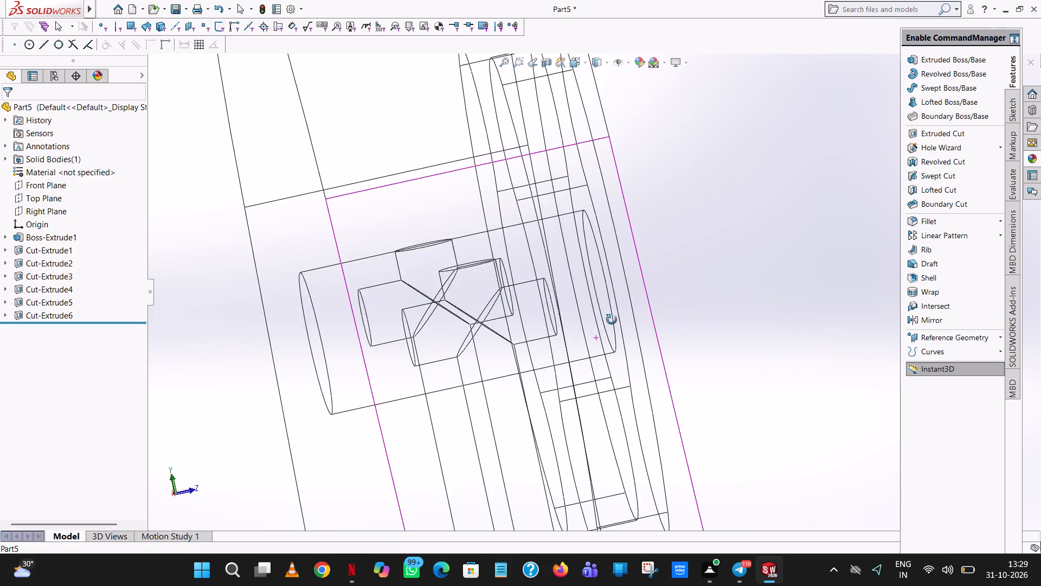
{"action": "middle_click_drag", "start_coordinate": [612, 320], "coordinate": [595, 225]}
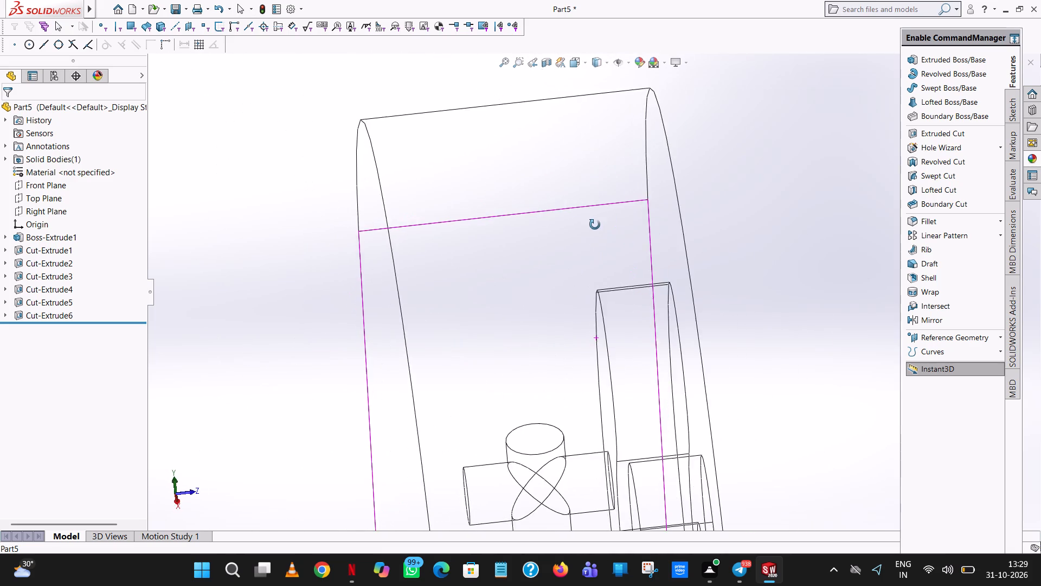
{"action": "middle_click_drag", "start_coordinate": [595, 225], "coordinate": [557, 224]}
{"action": "scroll", "coordinate": [672, 346], "scroll_direction": "up", "scroll_amount": 3}
{"action": "middle_click_drag", "start_coordinate": [647, 347], "coordinate": [633, 345]}
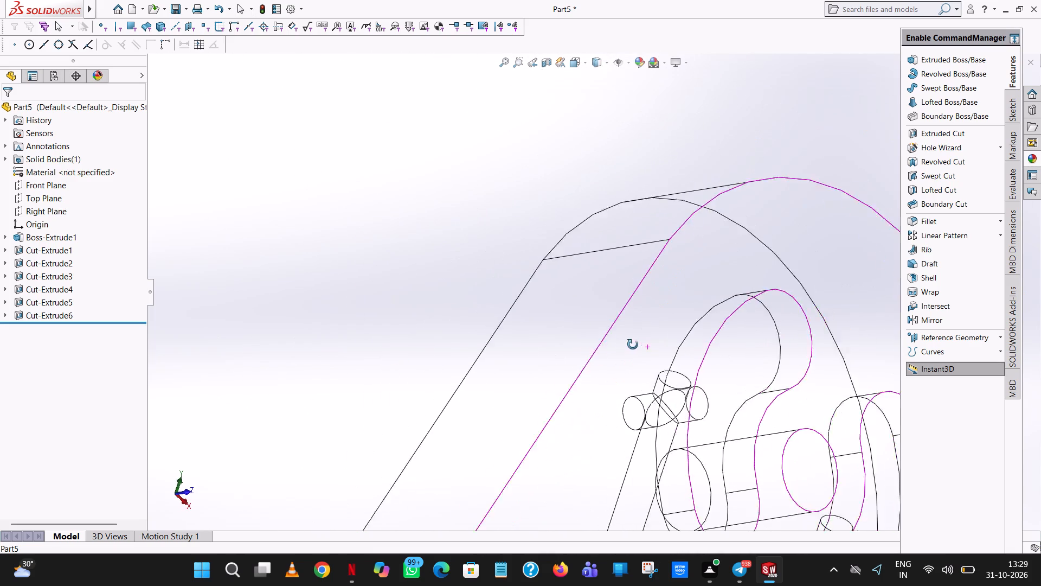
{"action": "middle_click_drag", "start_coordinate": [633, 345], "coordinate": [579, 187]}
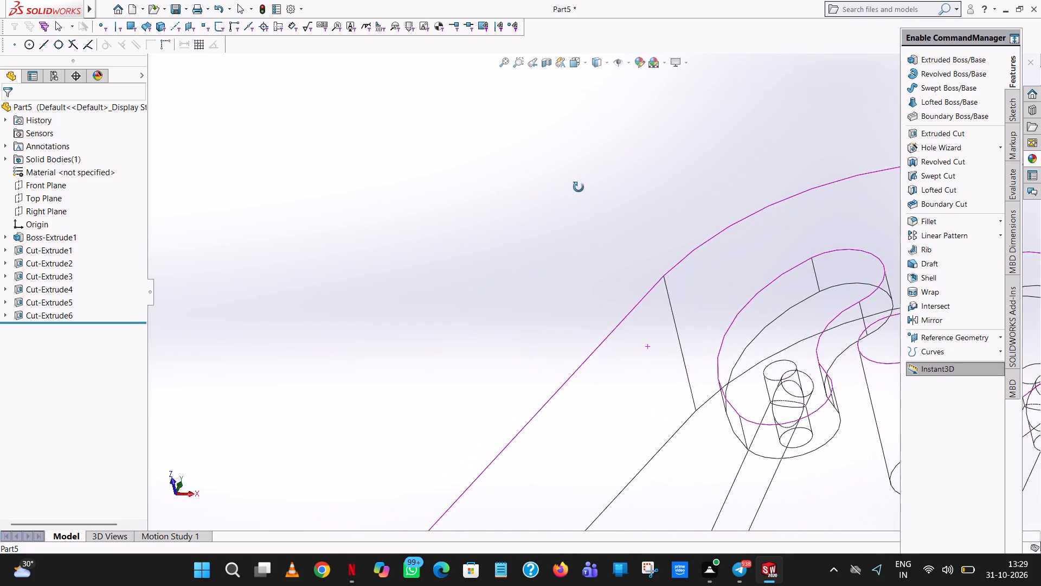
{"action": "middle_click_drag", "start_coordinate": [579, 187], "coordinate": [756, 145]}
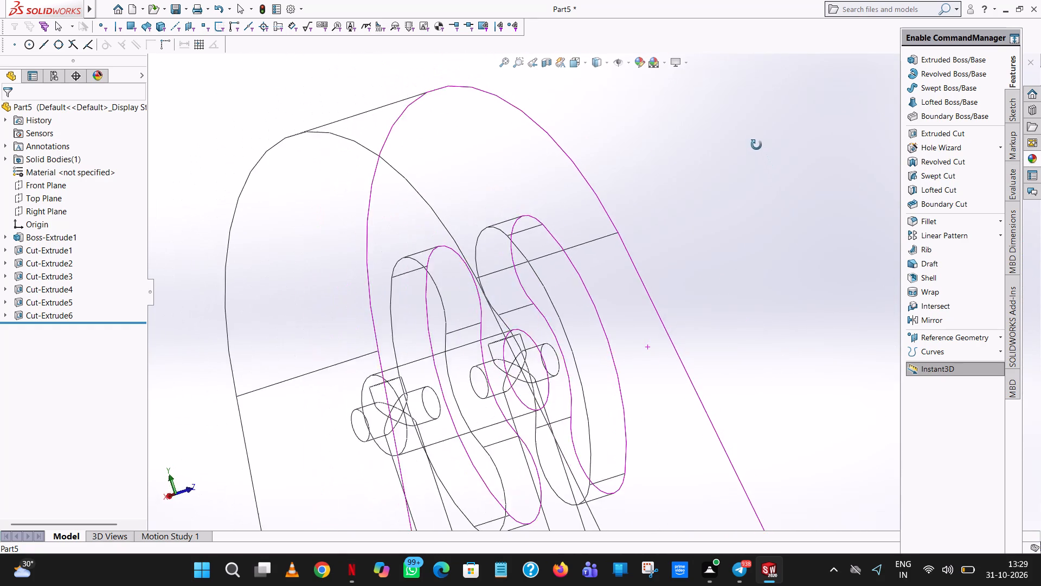
{"action": "middle_click_drag", "start_coordinate": [756, 145], "coordinate": [682, 149]}
{"action": "scroll", "coordinate": [682, 149], "scroll_direction": "up", "scroll_amount": 2}
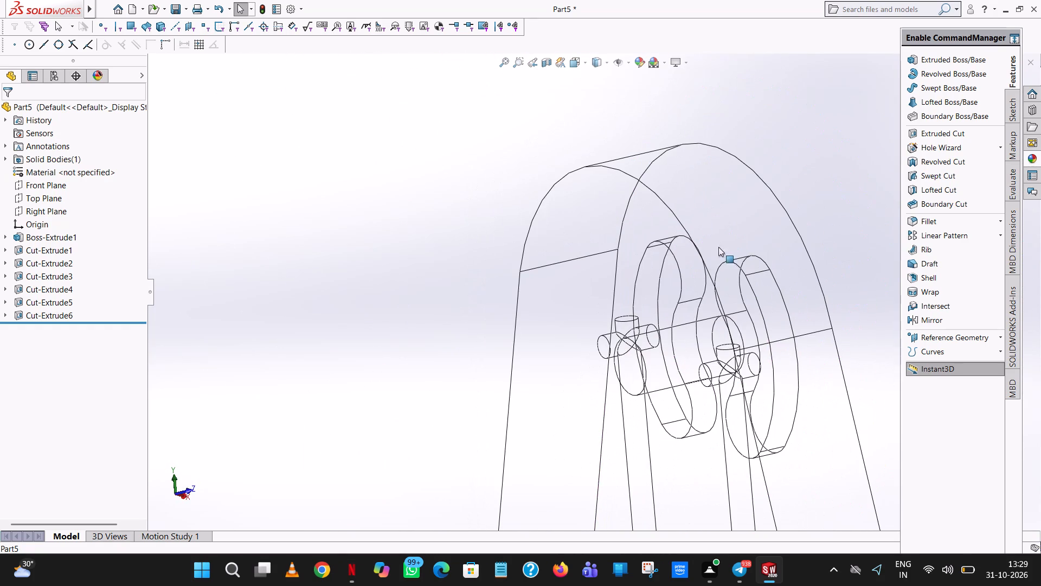
{"action": "middle_click_drag", "start_coordinate": [722, 317], "coordinate": [654, 440]}
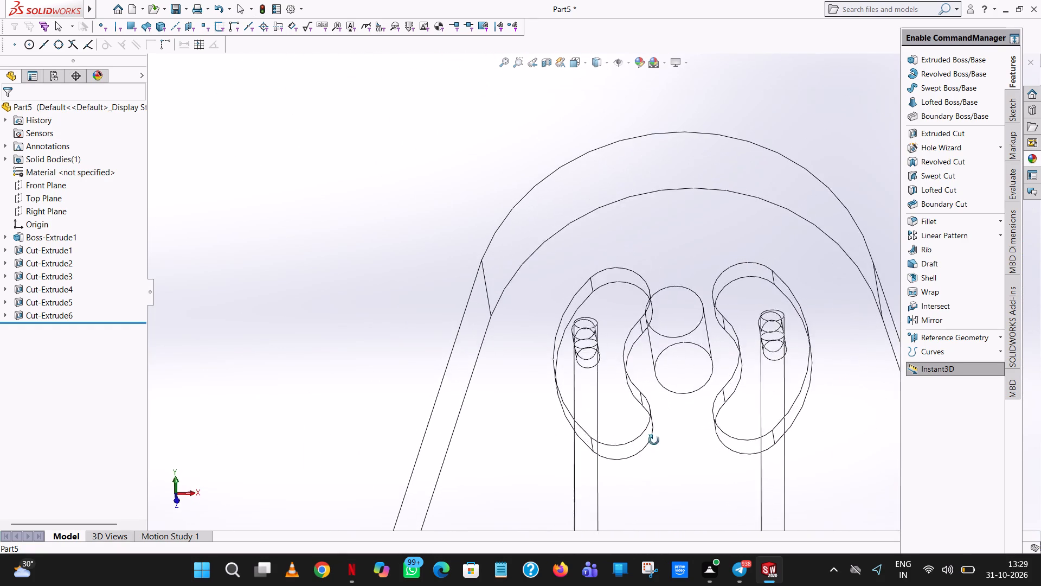
{"action": "middle_click_drag", "start_coordinate": [654, 440], "coordinate": [656, 418]}
{"action": "scroll", "coordinate": [656, 418], "scroll_direction": "up", "scroll_amount": 1}
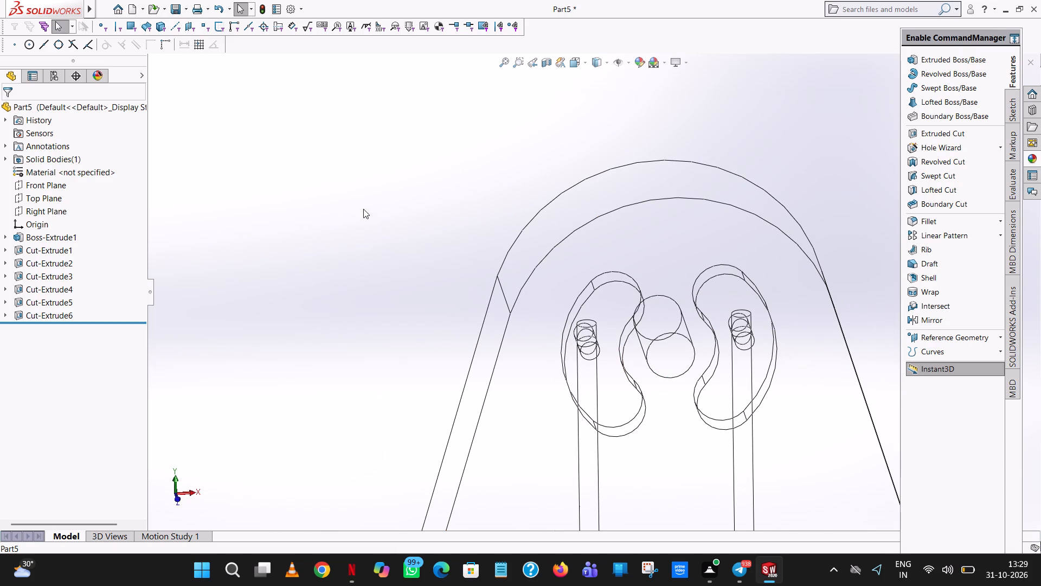
Set the display style back to shaded with edges.
{"action": "left_click", "coordinate": [608, 65]}
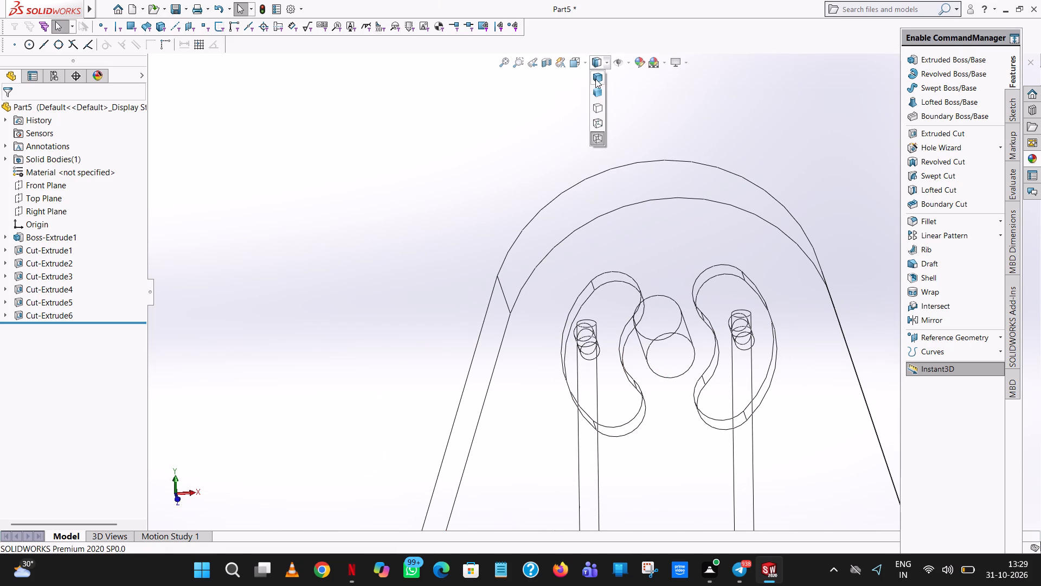
{"action": "left_click", "coordinate": [594, 77]}
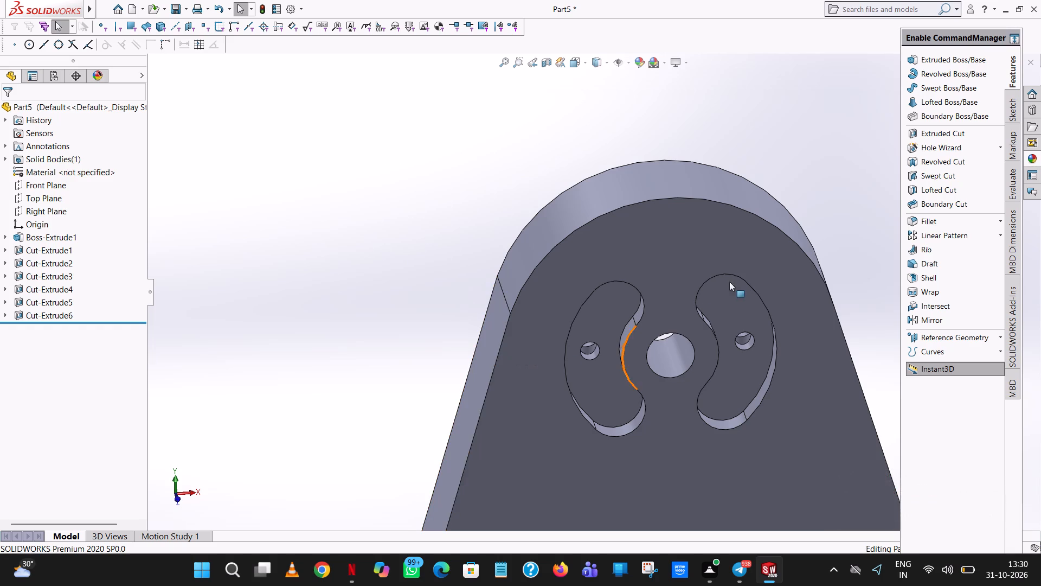
Apply a light grey colour from the standard swatches to the whole part.
{"action": "scroll", "coordinate": [695, 383], "scroll_direction": "up", "scroll_amount": 6}
{"action": "right_click", "coordinate": [633, 390]}
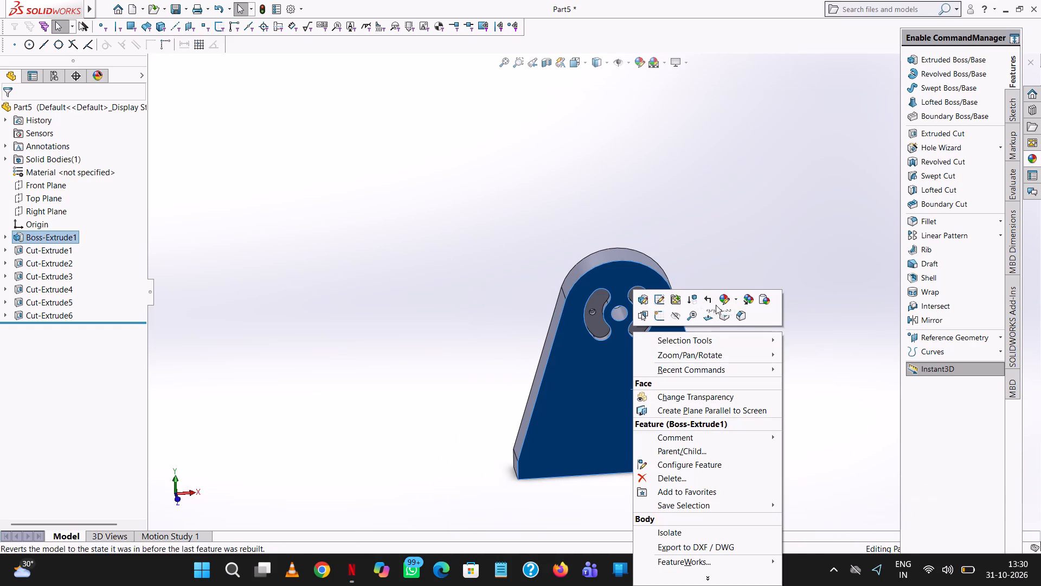
{"action": "left_click", "coordinate": [727, 298]}
{"action": "left_click", "coordinate": [761, 359]}
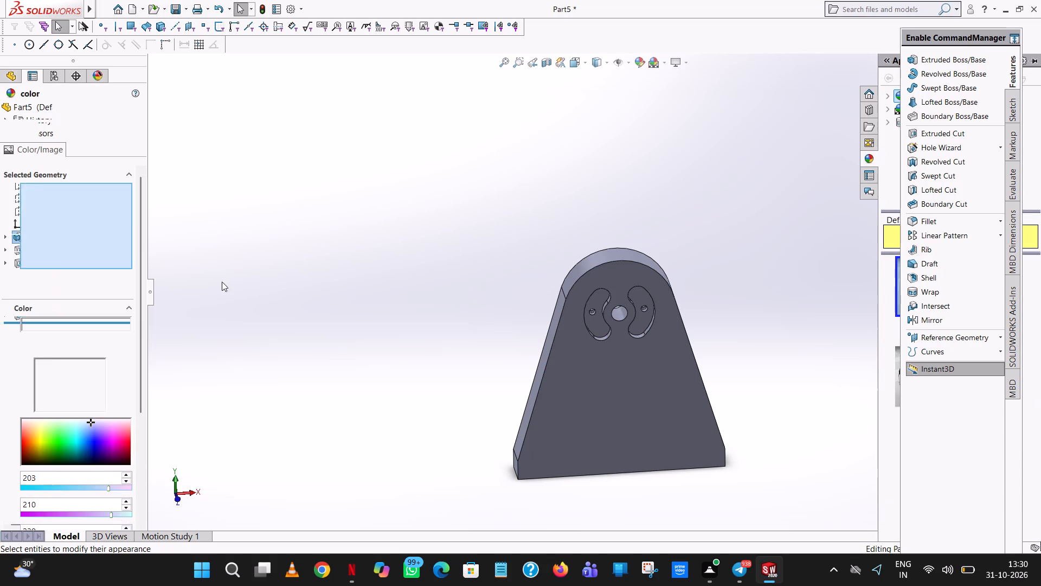
{"action": "left_click", "coordinate": [58, 371]}
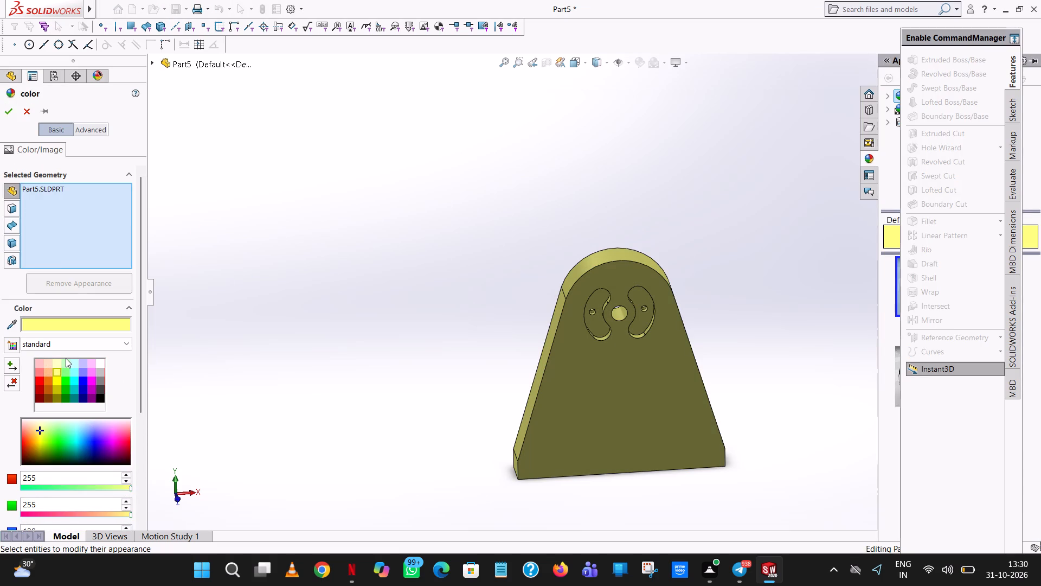
{"action": "left_click", "coordinate": [98, 376]}
{"action": "left_click", "coordinate": [4, 113]}
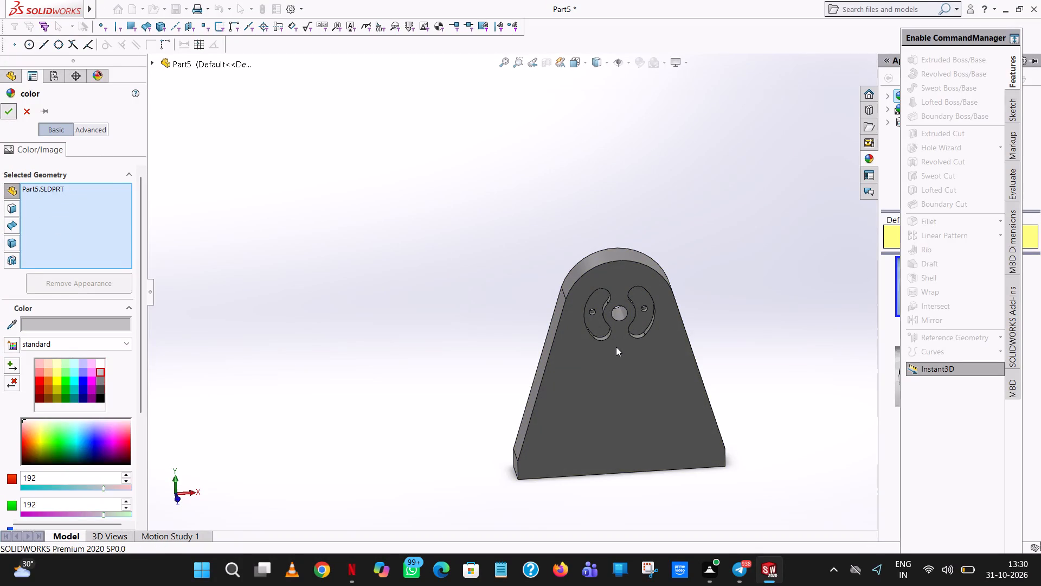
Choose white as a face colour for the central hole, the right slot's small hole and the long bore seen through the left slot's hole.
{"action": "left_click", "coordinate": [618, 315]}
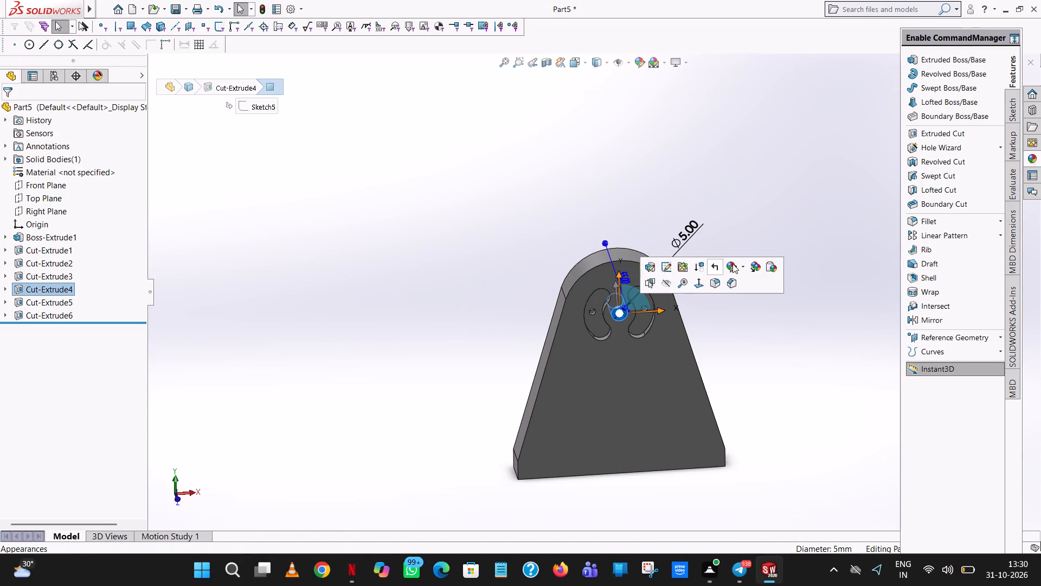
{"action": "left_click", "coordinate": [733, 263]}
{"action": "left_click", "coordinate": [752, 289]}
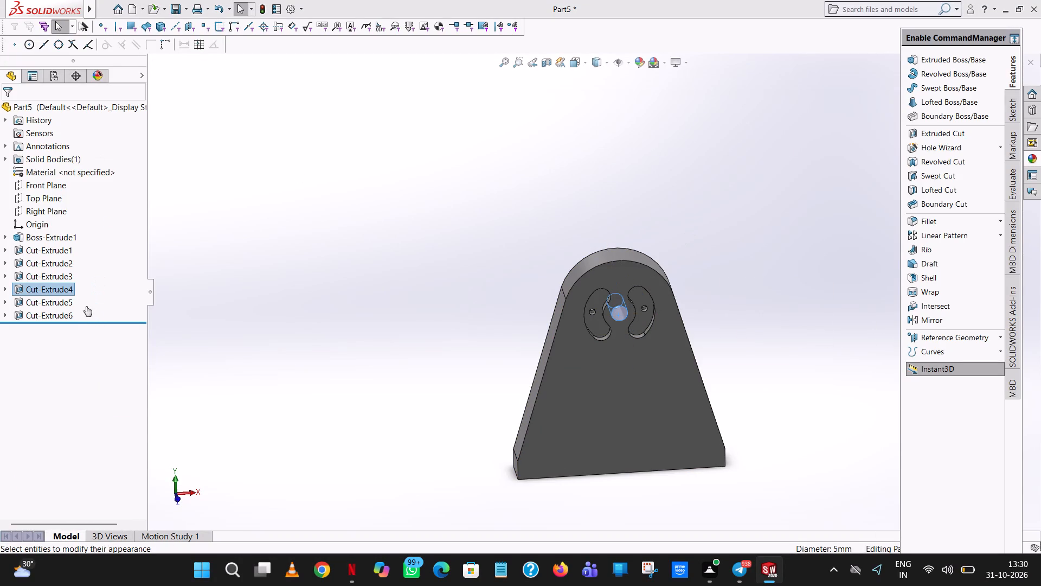
{"action": "left_click", "coordinate": [100, 361]}
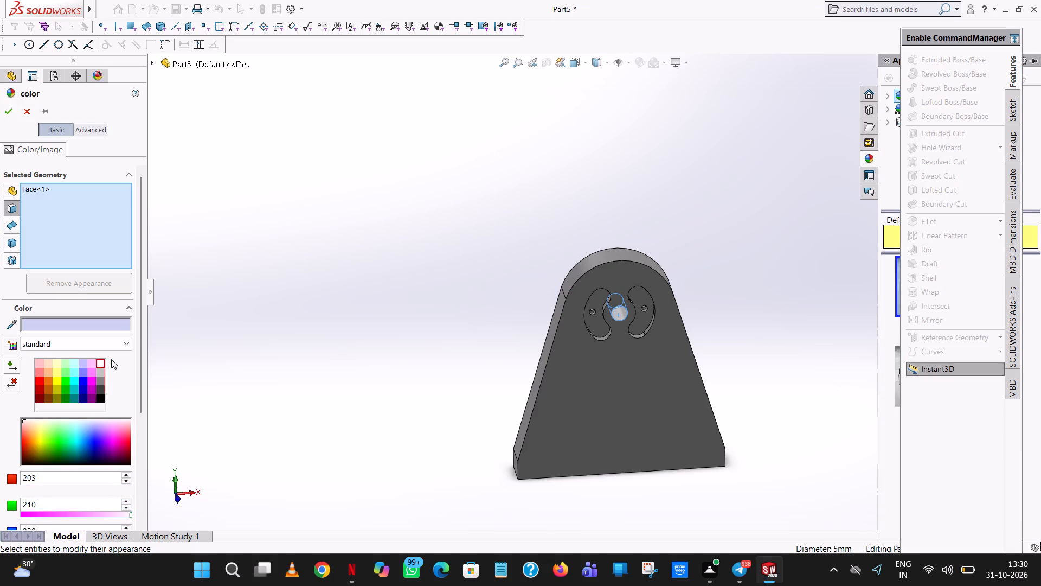
{"action": "scroll", "coordinate": [656, 329], "scroll_direction": "down", "scroll_amount": 9}
{"action": "left_click", "coordinate": [537, 187]}
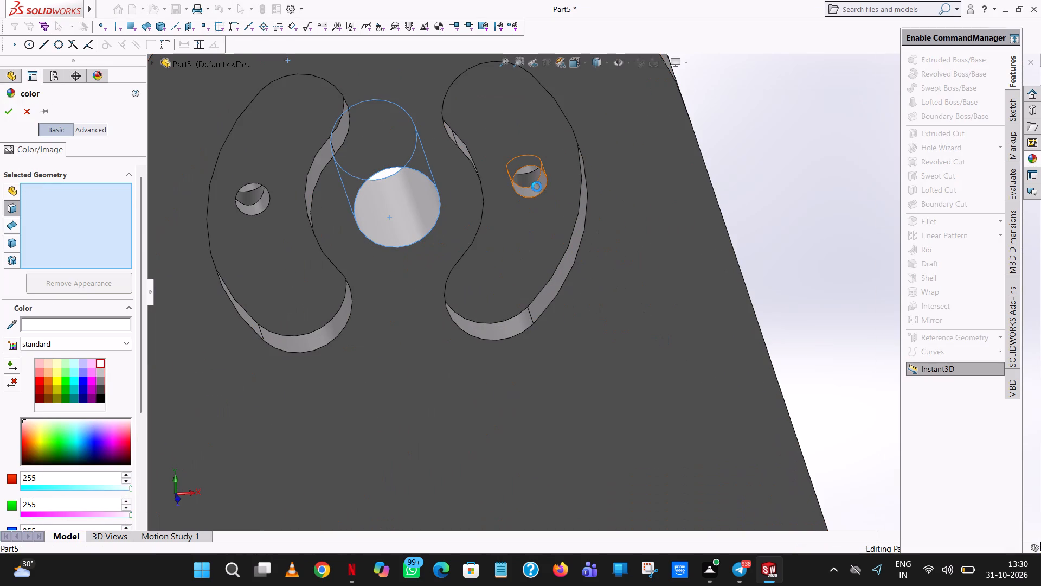
{"action": "left_click", "coordinate": [255, 199]}
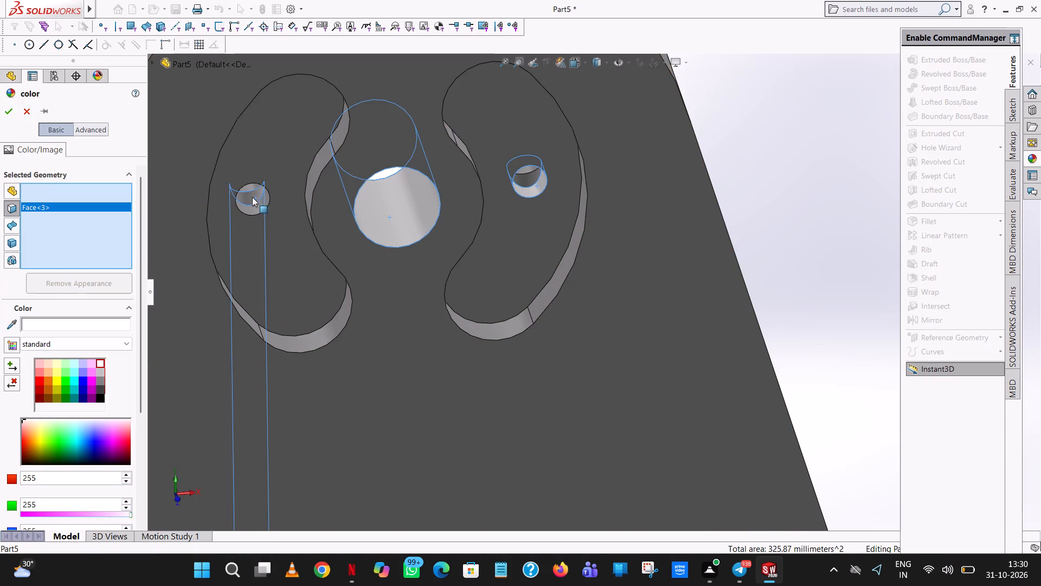
{"action": "left_click", "coordinate": [250, 194]}
{"action": "left_click", "coordinate": [249, 196]}
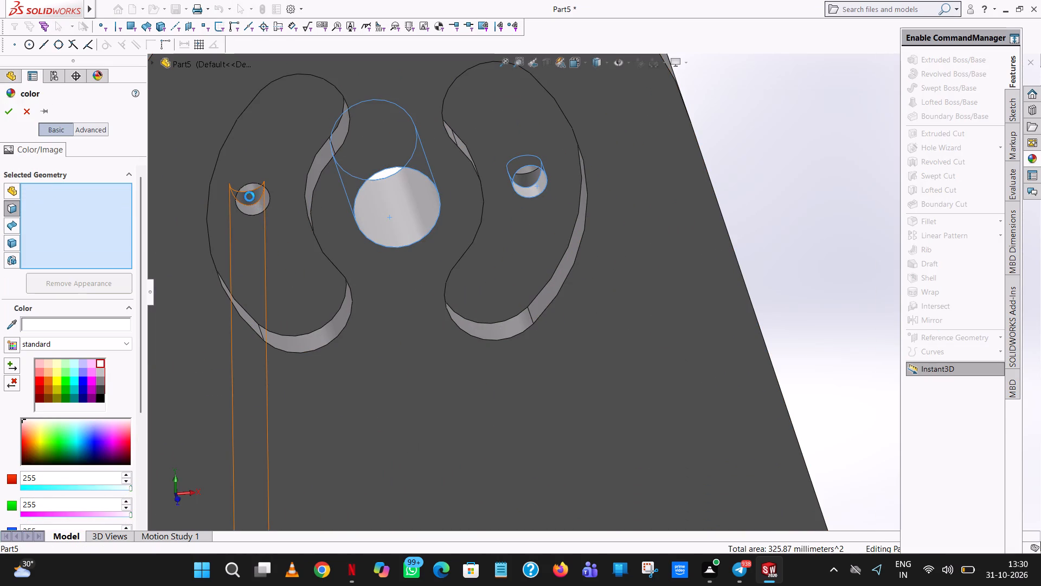
Add the right long bore and the inner faces of the right large stepped hole on the plate's base to the white colouring.
{"action": "scroll", "coordinate": [249, 196], "scroll_direction": "up", "scroll_amount": 7}
{"action": "scroll", "coordinate": [585, 493], "scroll_direction": "up", "scroll_amount": 1}
{"action": "middle_click_drag", "start_coordinate": [565, 494], "coordinate": [542, 271]}
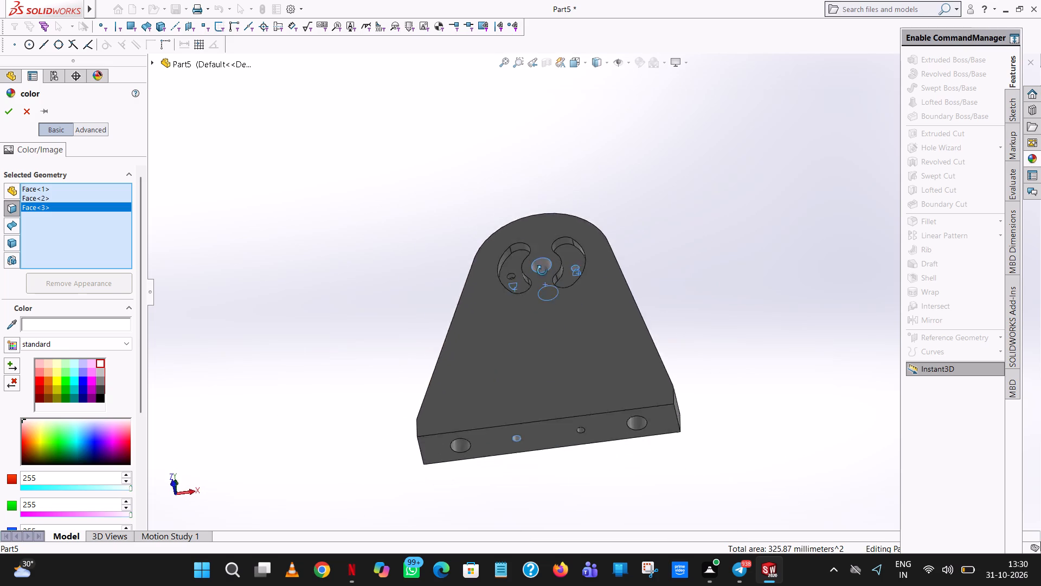
{"action": "middle_click_drag", "start_coordinate": [542, 271], "coordinate": [549, 183]}
{"action": "scroll", "coordinate": [552, 308], "scroll_direction": "down", "scroll_amount": 5}
{"action": "left_click", "coordinate": [673, 334]}
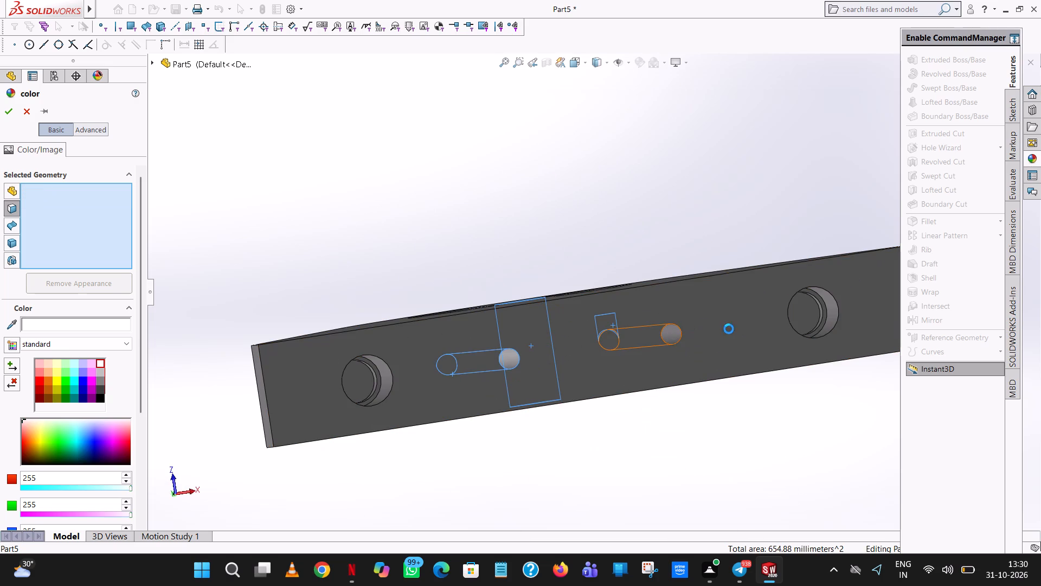
{"action": "left_click", "coordinate": [812, 315]}
{"action": "scroll", "coordinate": [816, 315], "scroll_direction": "down", "scroll_amount": 4}
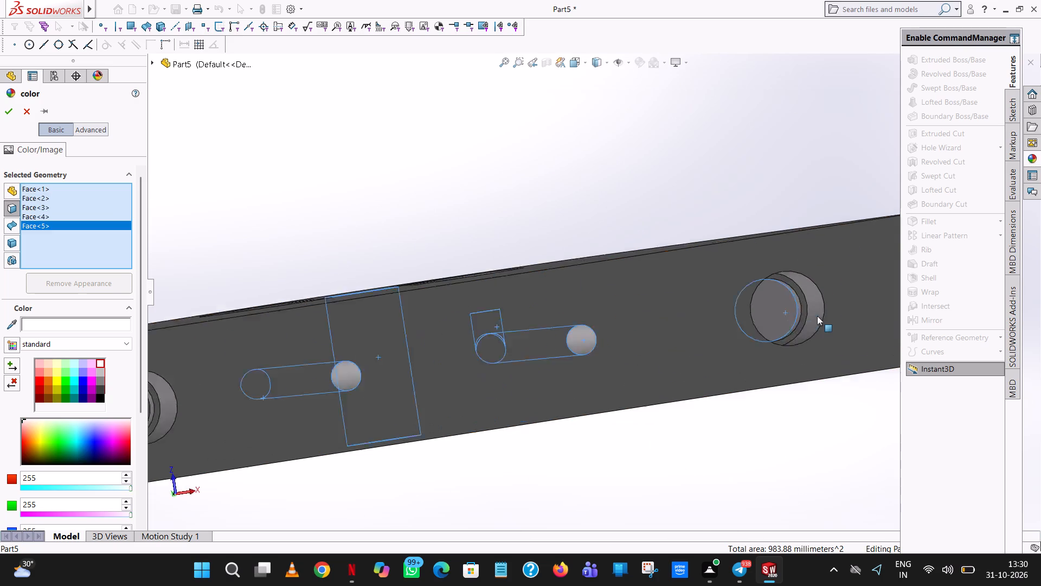
{"action": "scroll", "coordinate": [817, 316], "scroll_direction": "down", "scroll_amount": 6}
{"action": "left_click", "coordinate": [640, 275]}
{"action": "left_click", "coordinate": [621, 275]}
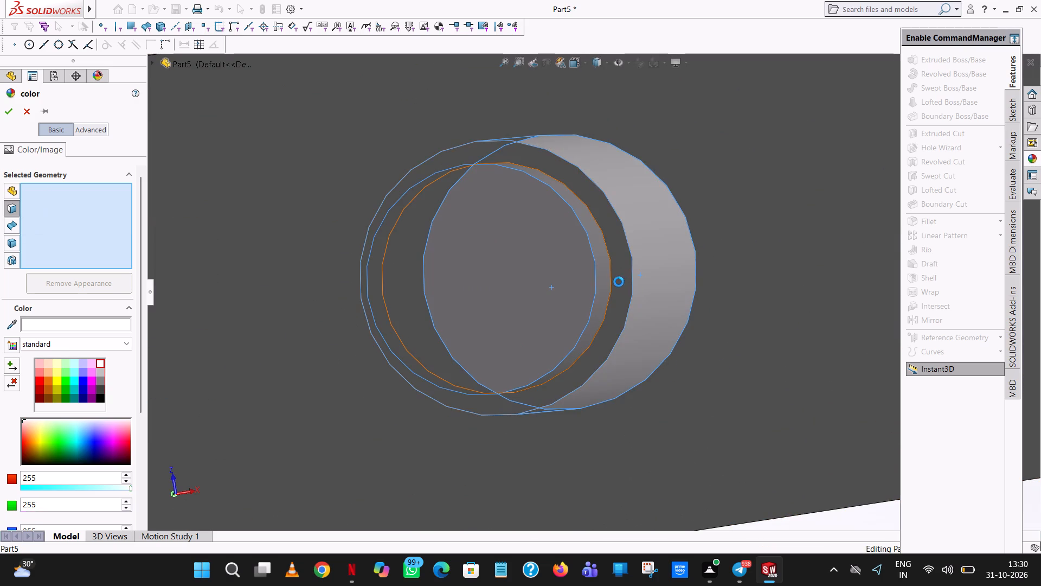
Add the inner faces of the left large stepped hole on the base and apply the white colour to all chosen faces.
{"action": "scroll", "coordinate": [619, 282], "scroll_direction": "up", "scroll_amount": 14}
{"action": "scroll", "coordinate": [402, 305], "scroll_direction": "down", "scroll_amount": 10}
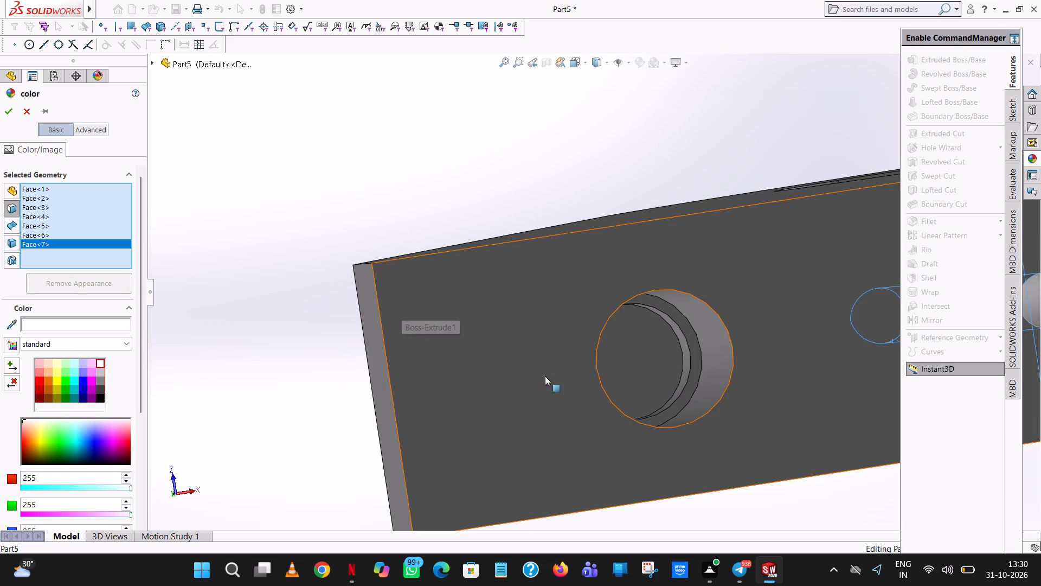
{"action": "left_click", "coordinate": [661, 349]}
{"action": "left_click", "coordinate": [714, 348]}
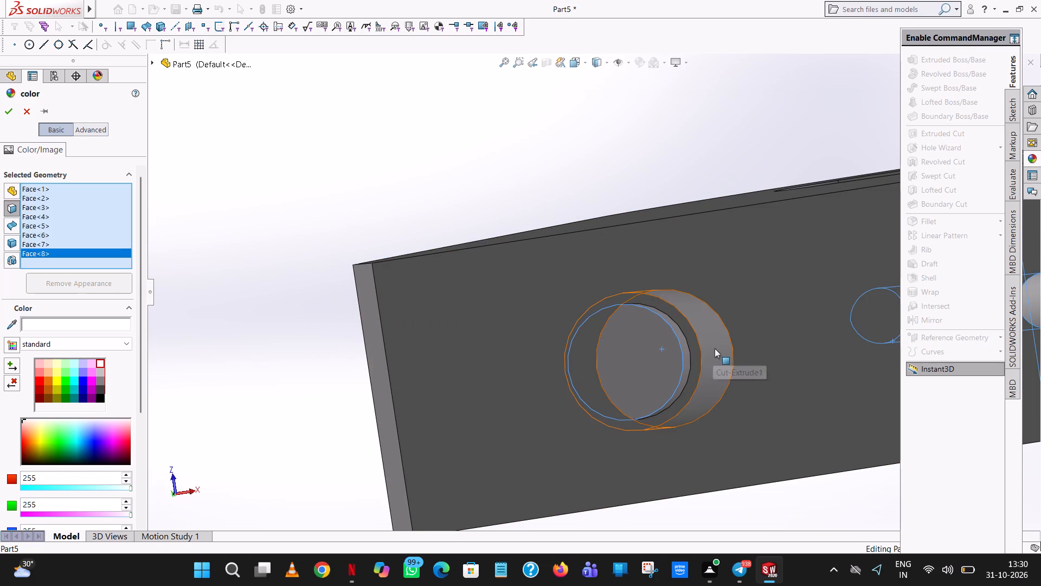
{"action": "left_click", "coordinate": [684, 347]}
{"action": "scroll", "coordinate": [684, 347], "scroll_direction": "up", "scroll_amount": 8}
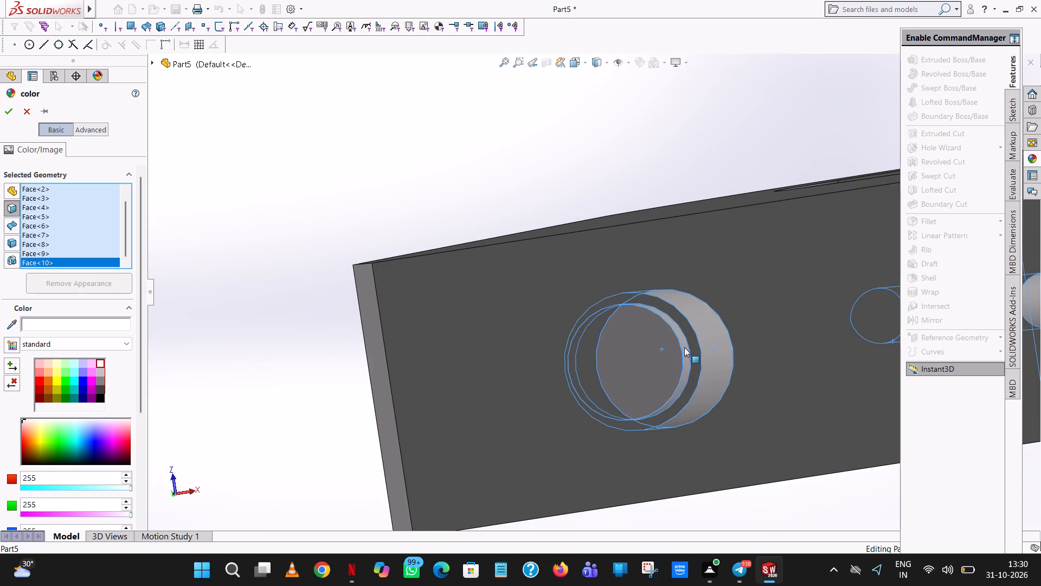
{"action": "scroll", "coordinate": [684, 347], "scroll_direction": "up", "scroll_amount": 14}
{"action": "middle_click_drag", "start_coordinate": [717, 203], "coordinate": [779, 454]}
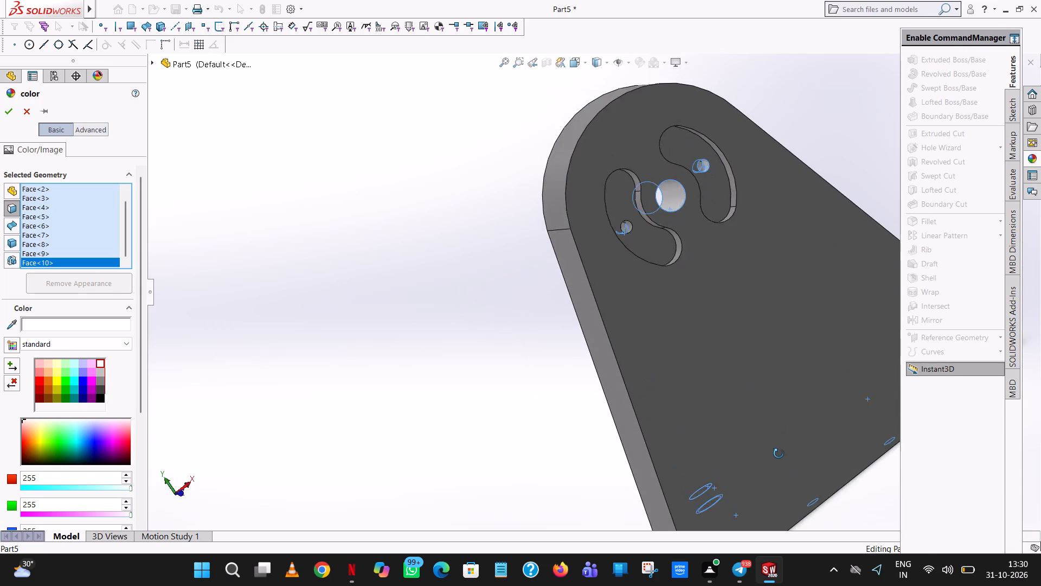
{"action": "middle_click_drag", "start_coordinate": [779, 454], "coordinate": [746, 360]}
{"action": "scroll", "coordinate": [779, 456], "scroll_direction": "up", "scroll_amount": 1}
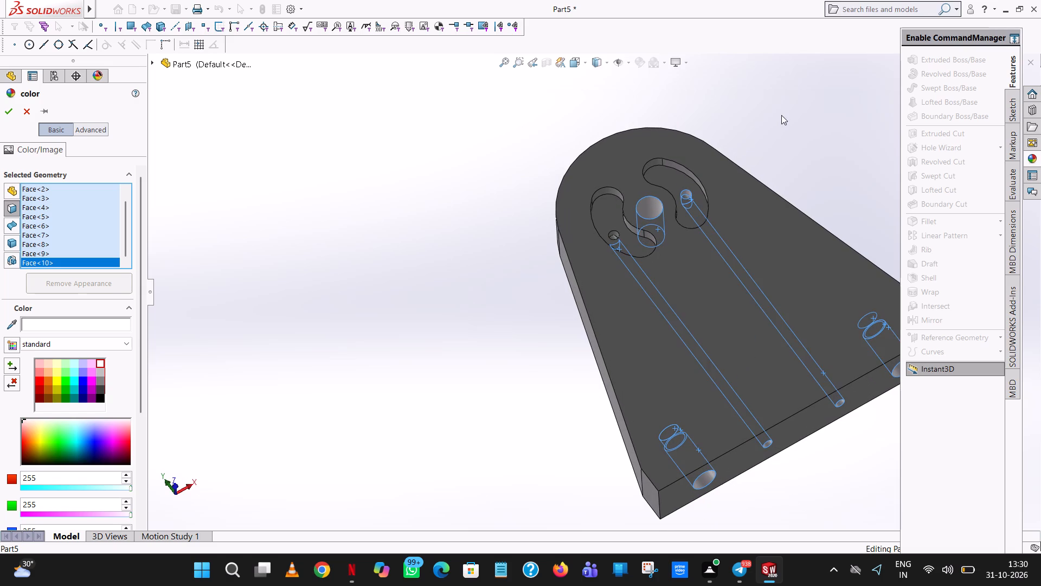
{"action": "middle_click_drag", "start_coordinate": [787, 133], "coordinate": [772, 252]}
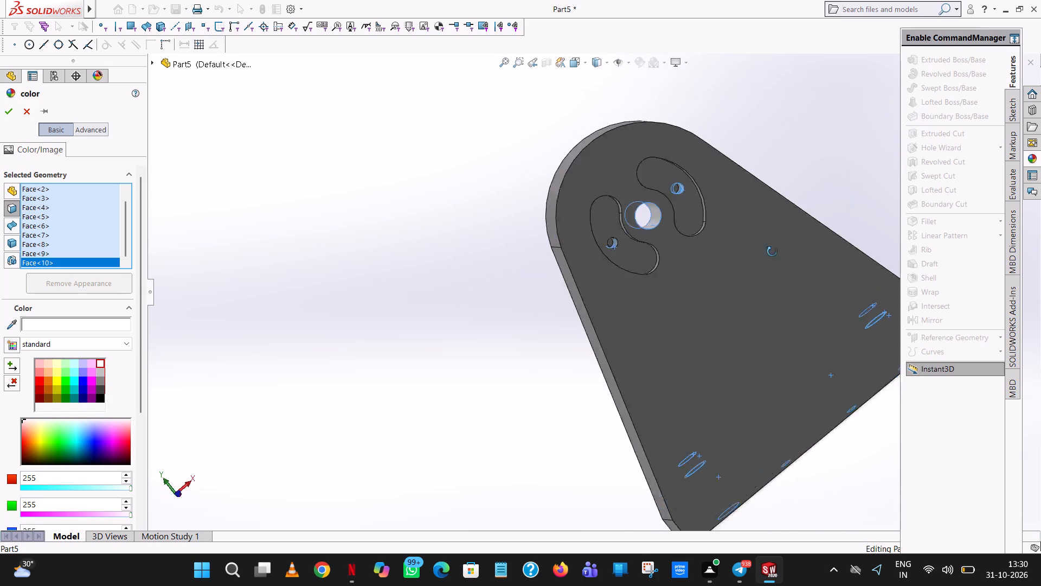
{"action": "middle_click_drag", "start_coordinate": [772, 252], "coordinate": [809, 220]}
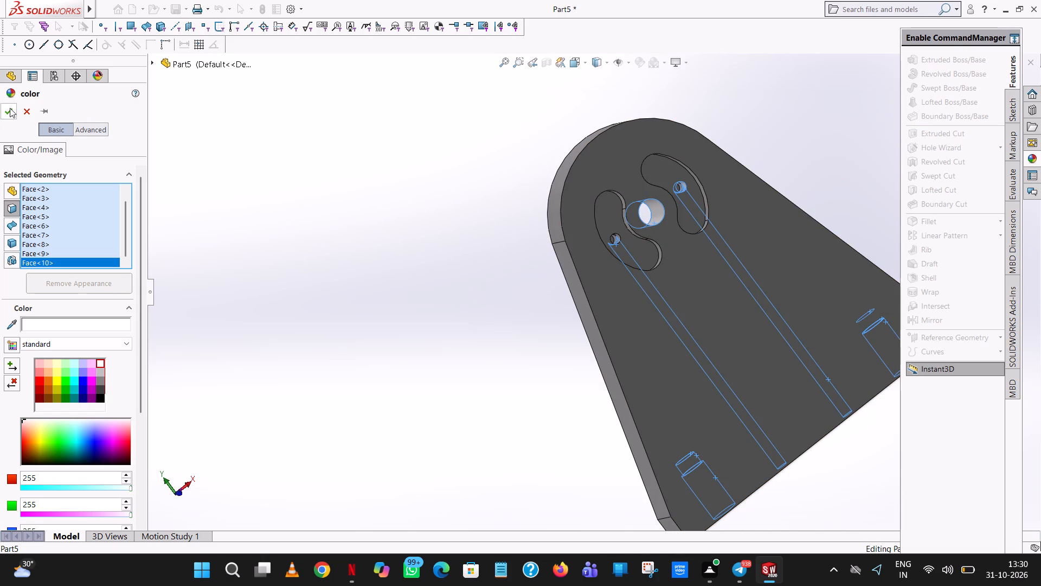
{"action": "left_click", "coordinate": [10, 108]}
{"action": "left_click", "coordinate": [410, 211]}
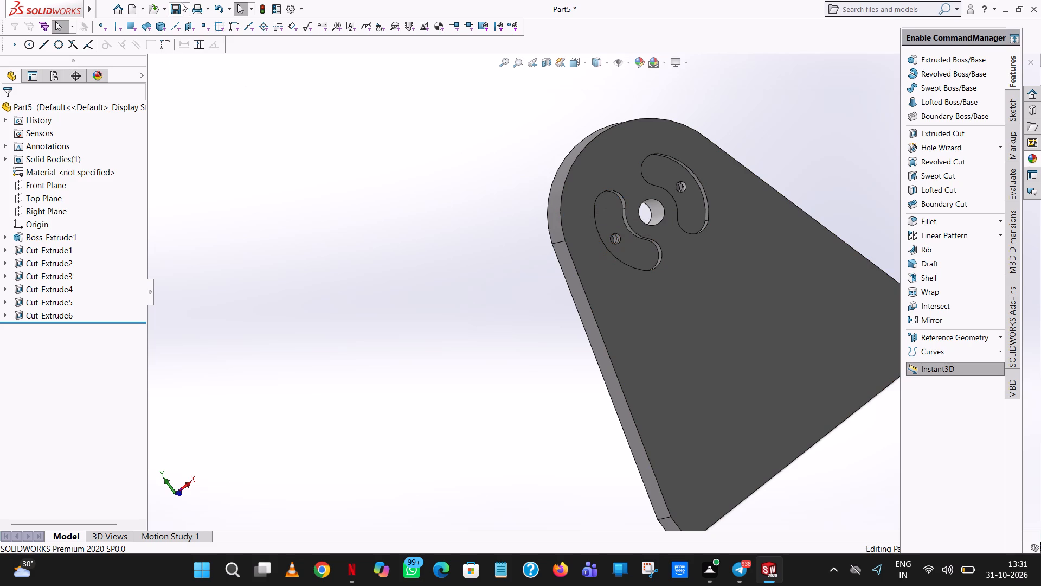
Save the part as "flywheel post" in the elbow engine assembly folder.
{"action": "left_click", "coordinate": [174, 15]}
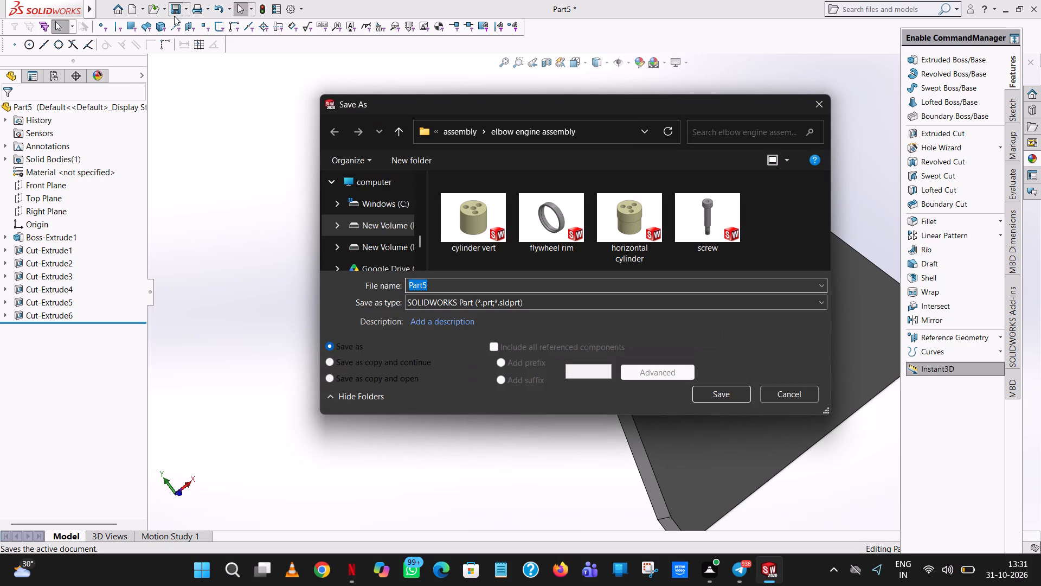
{"action": "key", "text": "f"}
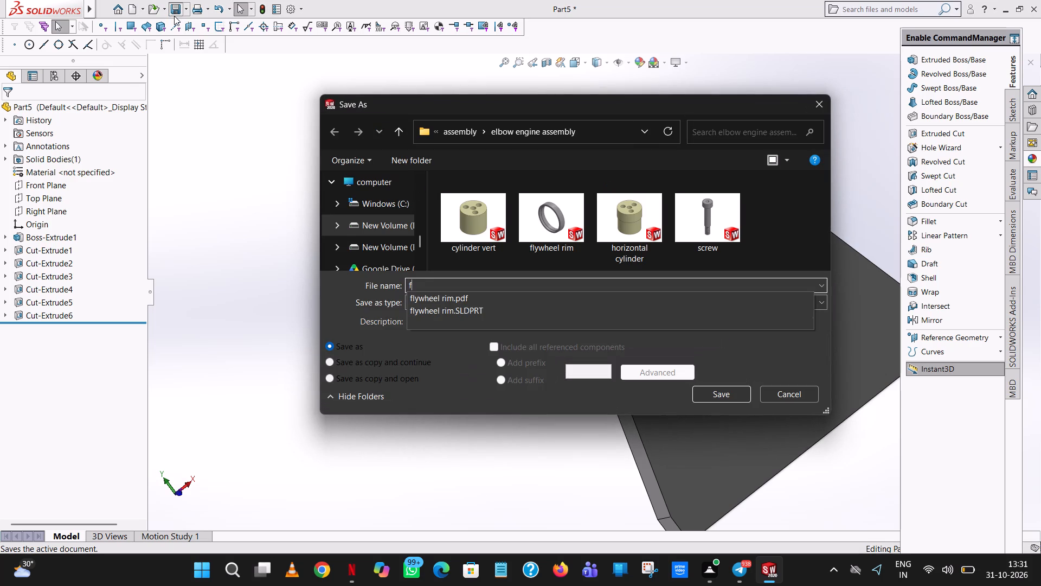
{"action": "type", "text": "ly"}
{"action": "type", "text": "wheel"}
{"action": "key", "text": "space"}
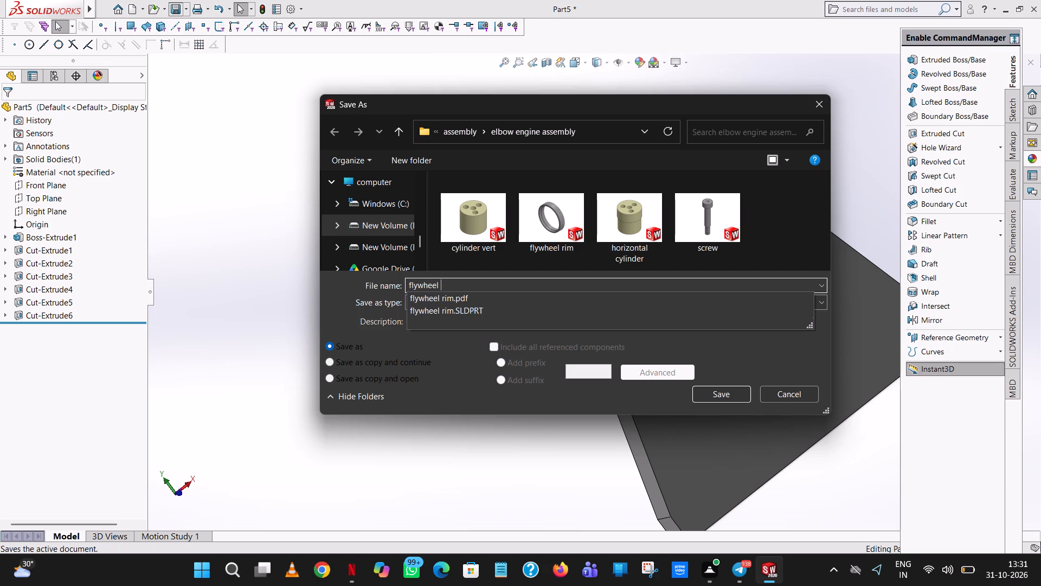
{"action": "type", "text": "post"}
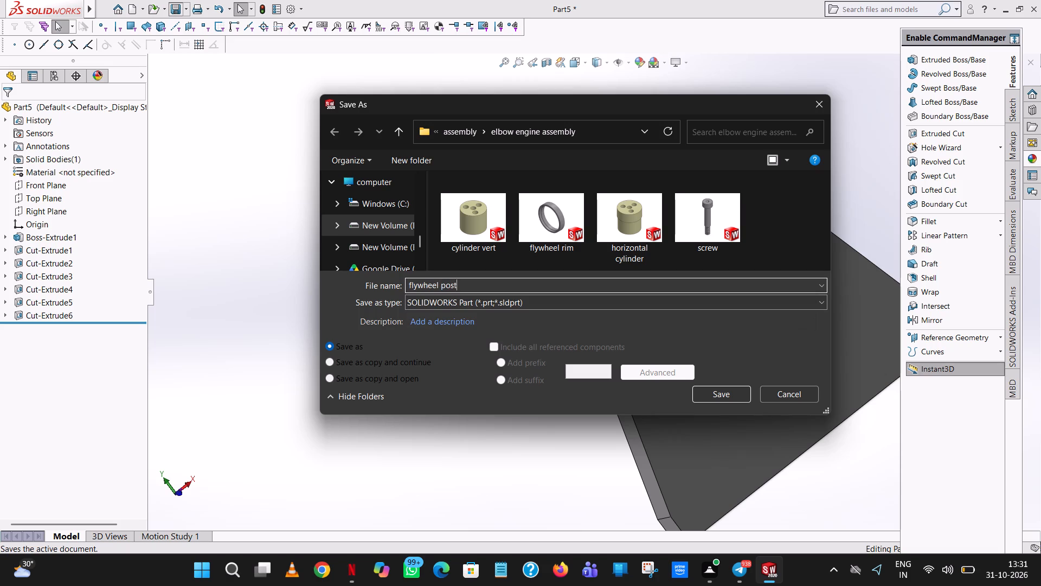
{"action": "left_click", "coordinate": [727, 393]}
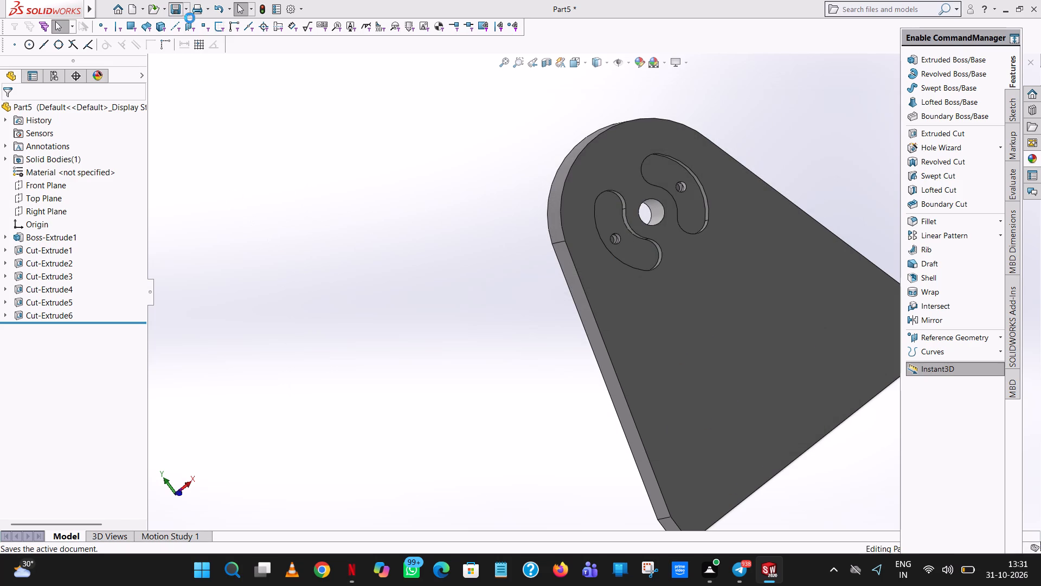
Save a PDF copy of the flywheel post in the same folder.
{"action": "left_click", "coordinate": [187, 8]}
{"action": "left_click", "coordinate": [199, 37]}
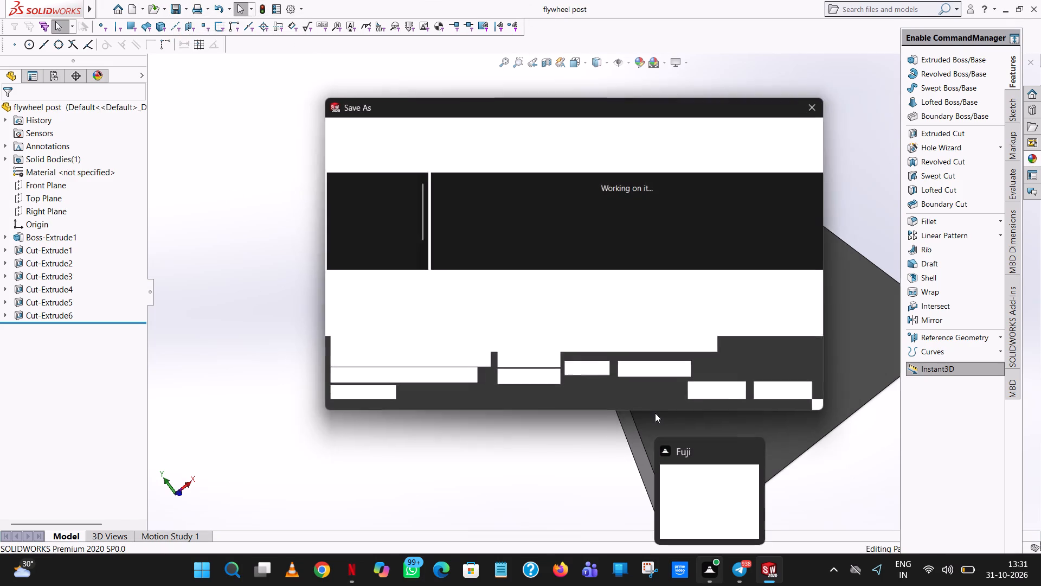
{"action": "left_click", "coordinate": [554, 301]}
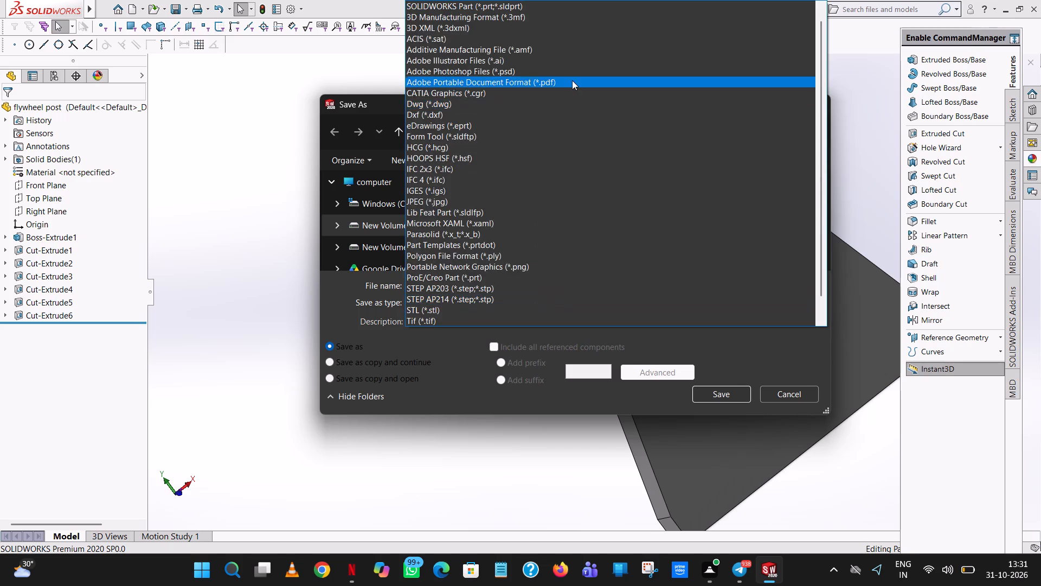
{"action": "left_click", "coordinate": [571, 80]}
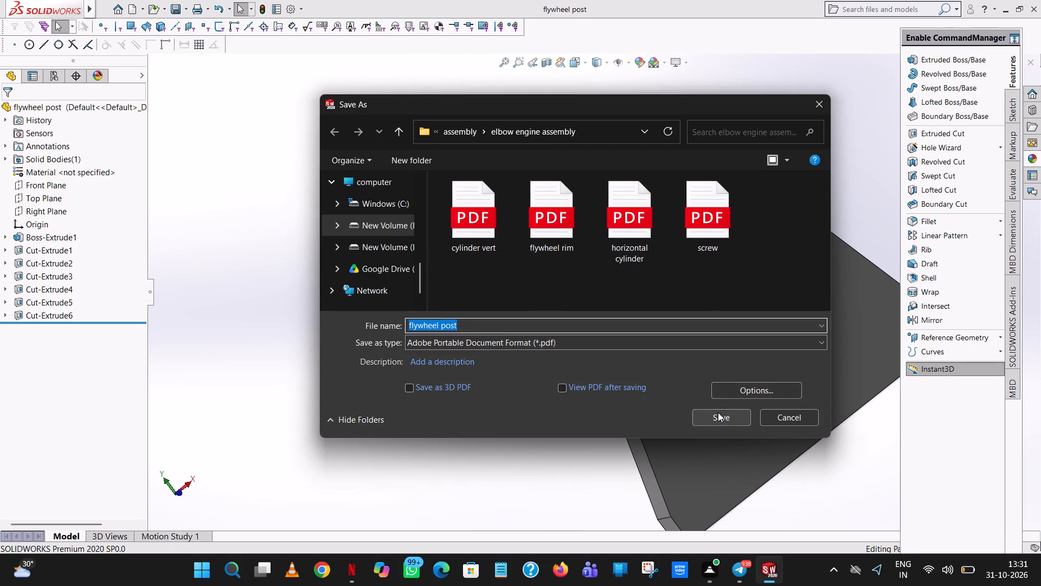
{"action": "left_click", "coordinate": [718, 412]}
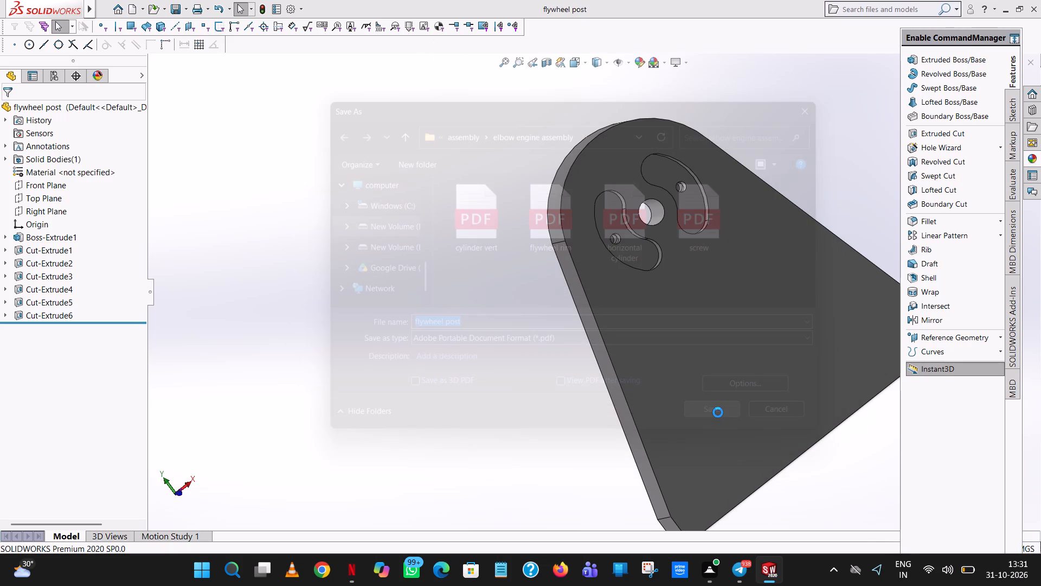
Create a new part and sketch a circle of 45 mm radius centred on the origin on the Top Plane.
{"action": "left_click", "coordinate": [135, 7]}
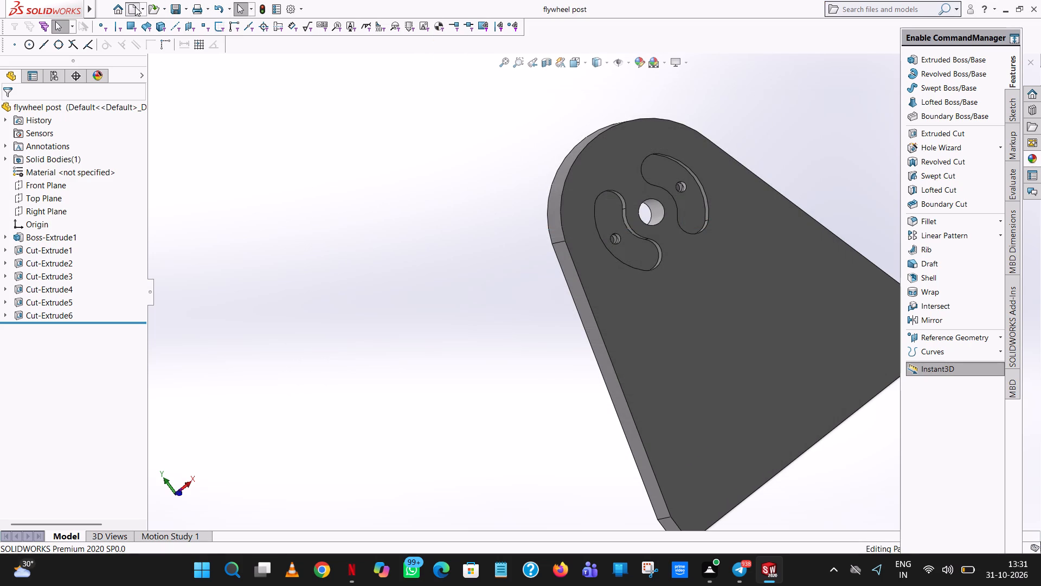
{"action": "double_click", "coordinate": [255, 282]}
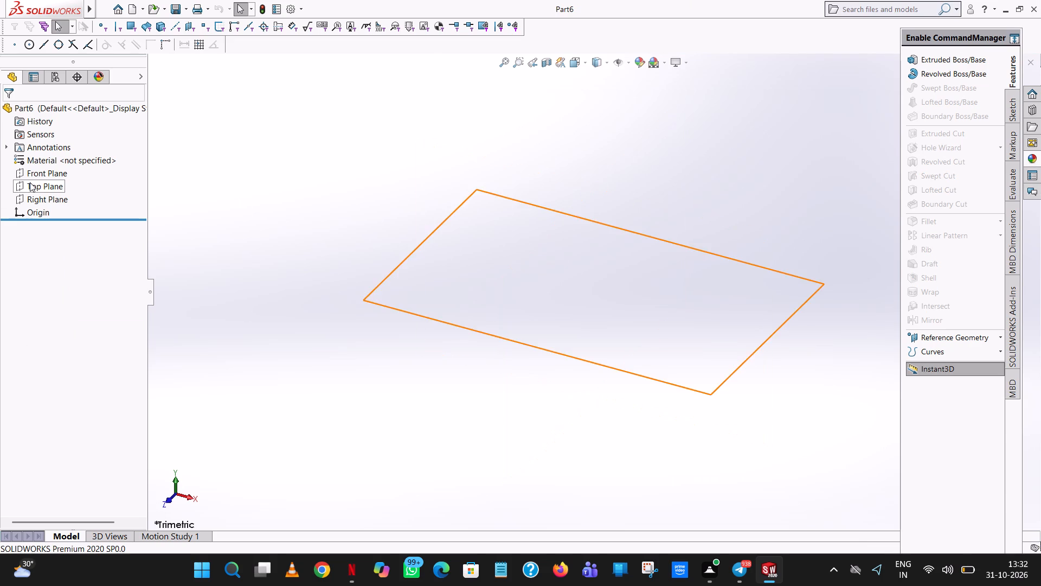
{"action": "left_click", "coordinate": [58, 190]}
{"action": "left_click", "coordinate": [70, 175]}
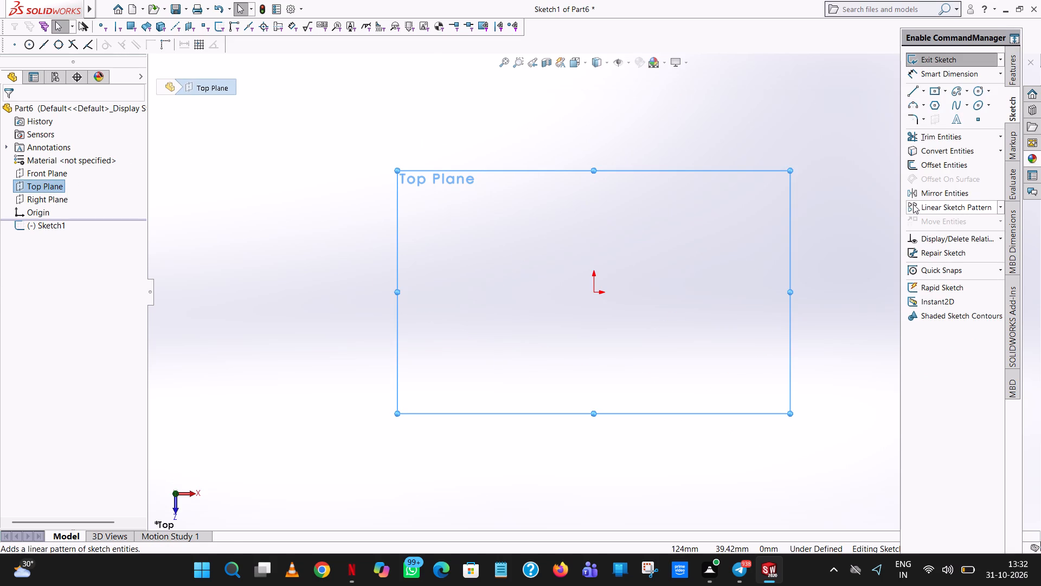
{"action": "left_click", "coordinate": [981, 90]}
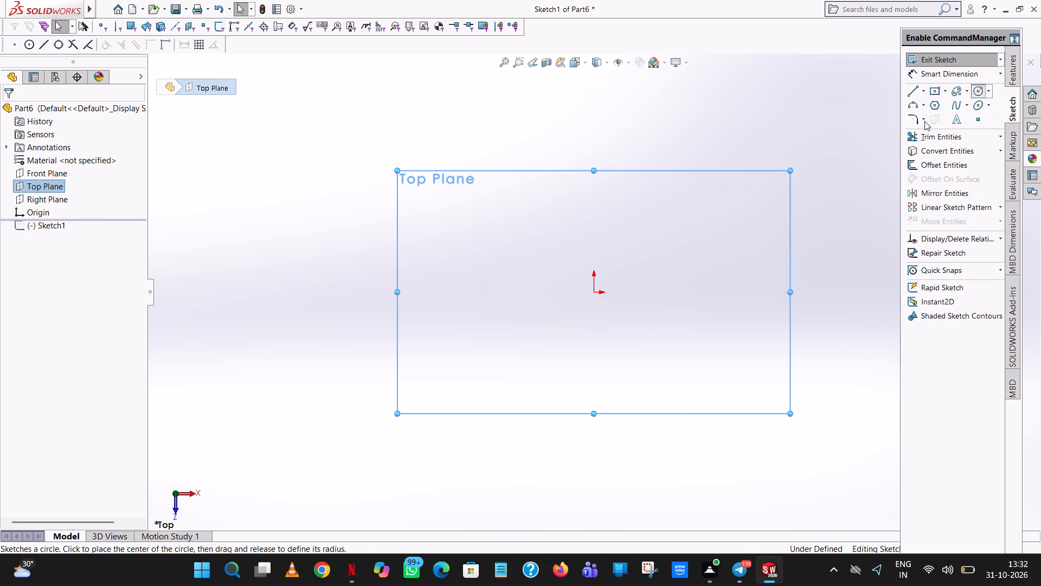
{"action": "left_click", "coordinate": [594, 294]}
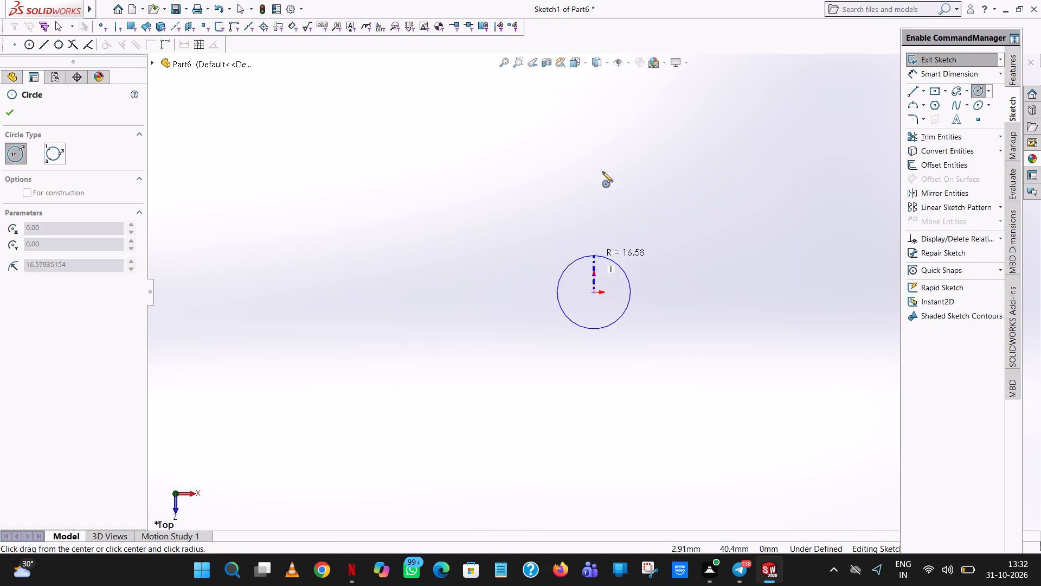
{"action": "left_click", "coordinate": [603, 159]}
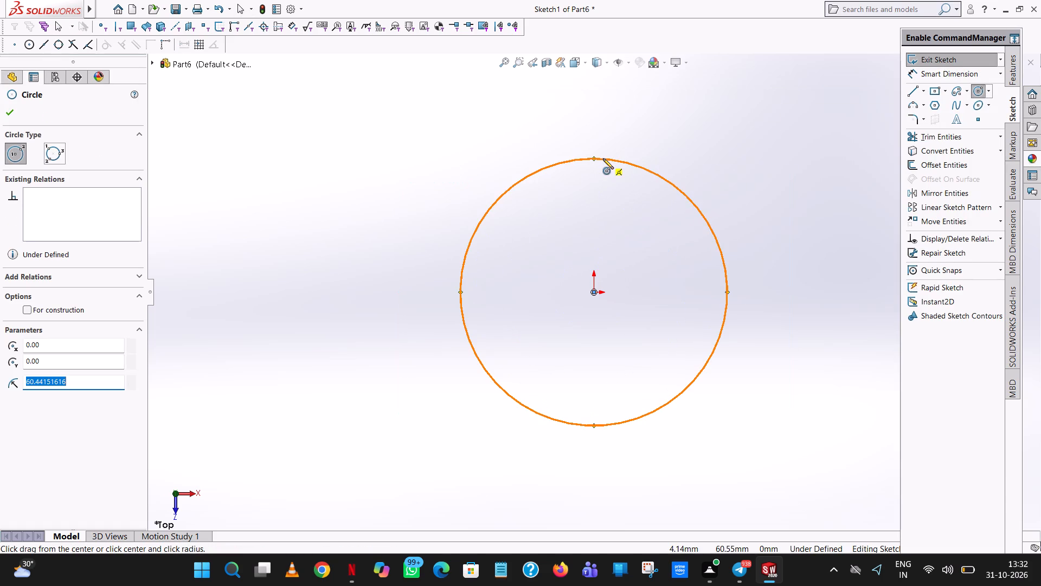
{"action": "type", "text": "45"}
{"action": "key", "text": "Return"}
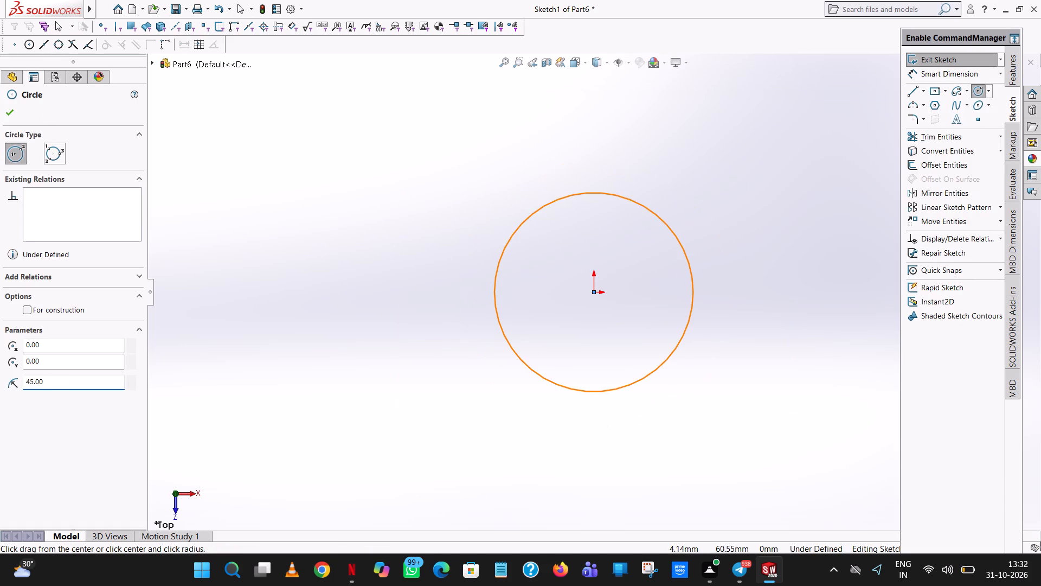
{"action": "right_click", "coordinate": [603, 158]}
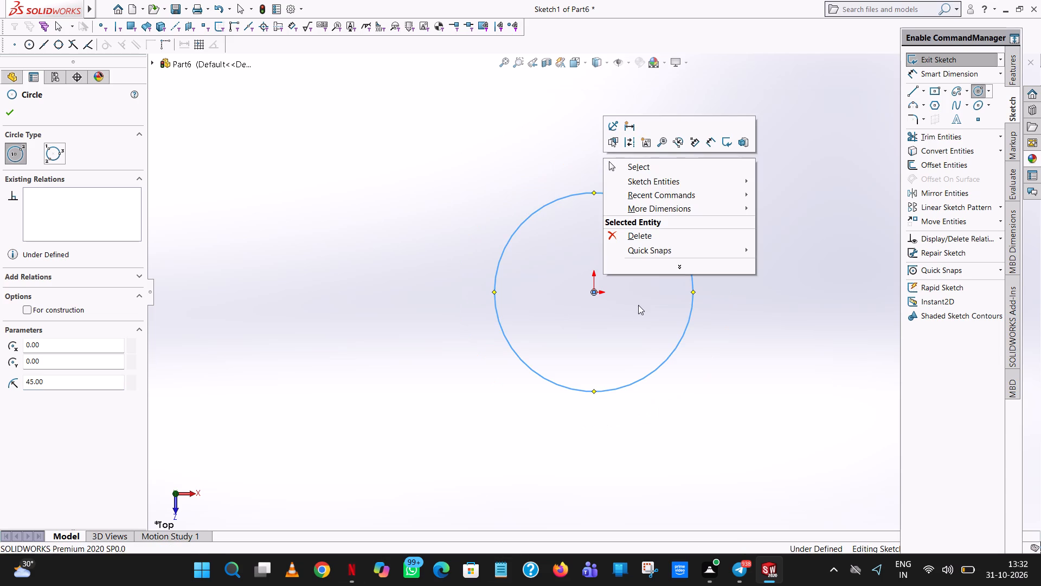
{"action": "left_click", "coordinate": [637, 163]}
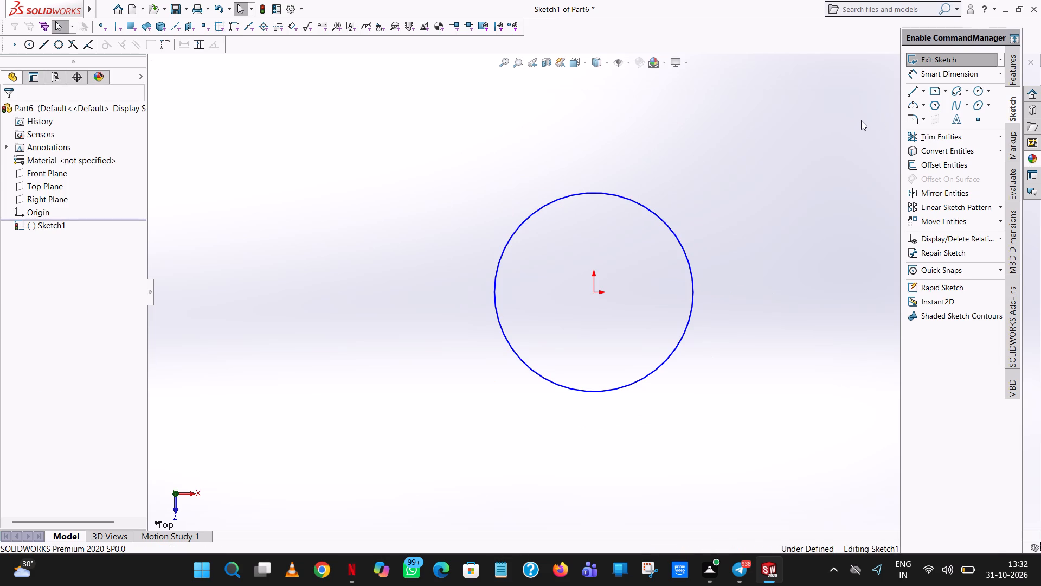
Add a diameter dimension to the sketched circle.
{"action": "left_click", "coordinate": [950, 68]}
{"action": "left_click", "coordinate": [586, 194]}
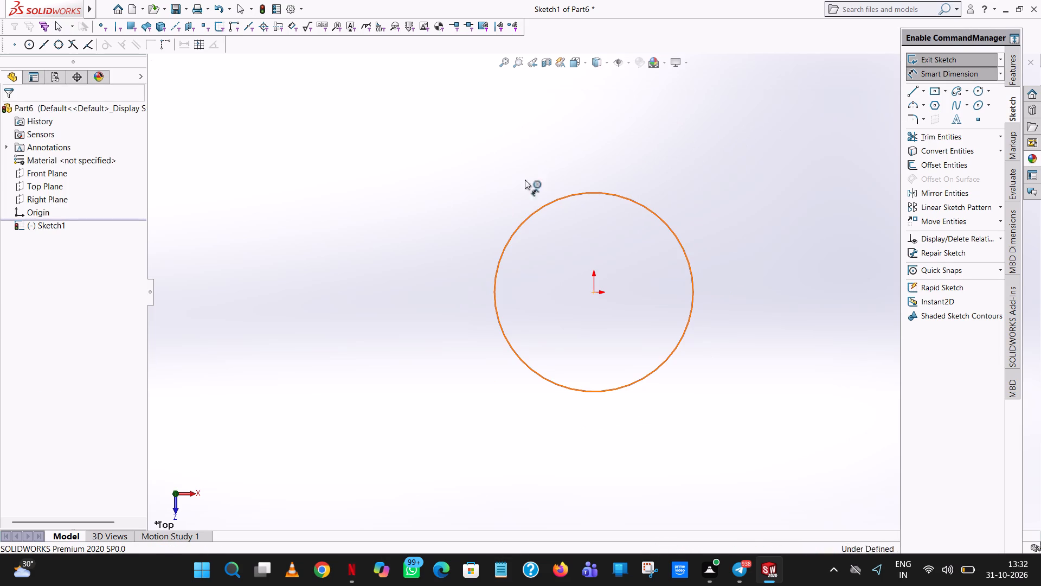
{"action": "left_click", "coordinate": [336, 152]}
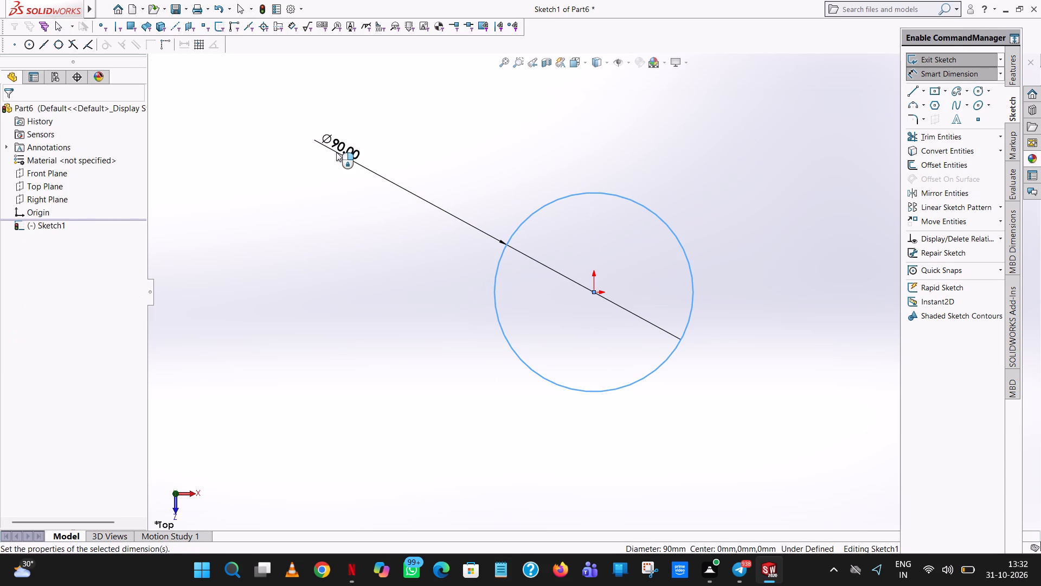
{"action": "left_click", "coordinate": [284, 131]}
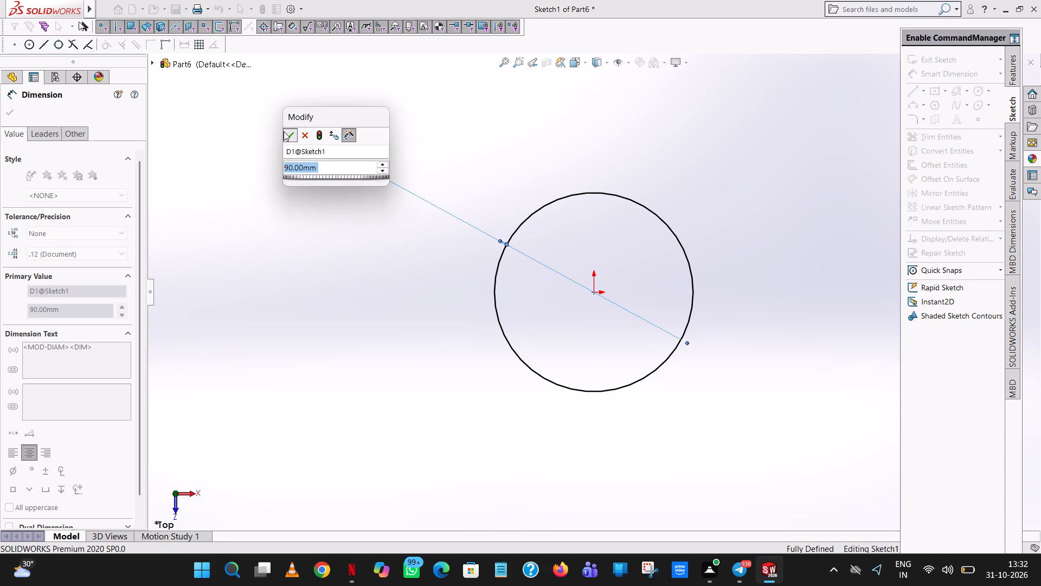
{"action": "left_click", "coordinate": [504, 135]}
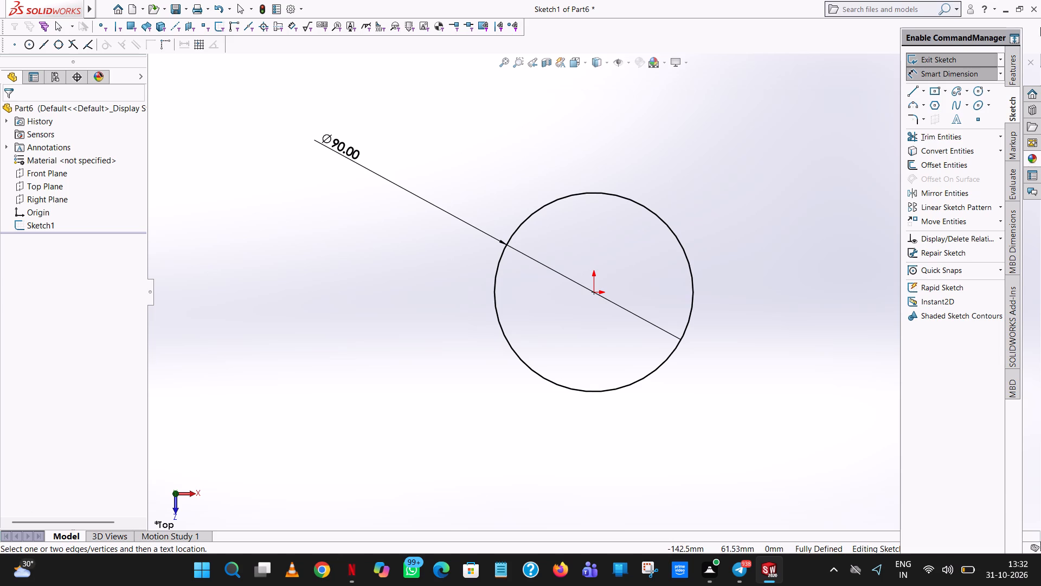
Extrude the circle as a boss with a blind depth of 5 mm.
{"action": "left_click", "coordinate": [1016, 73]}
{"action": "left_click", "coordinate": [957, 61]}
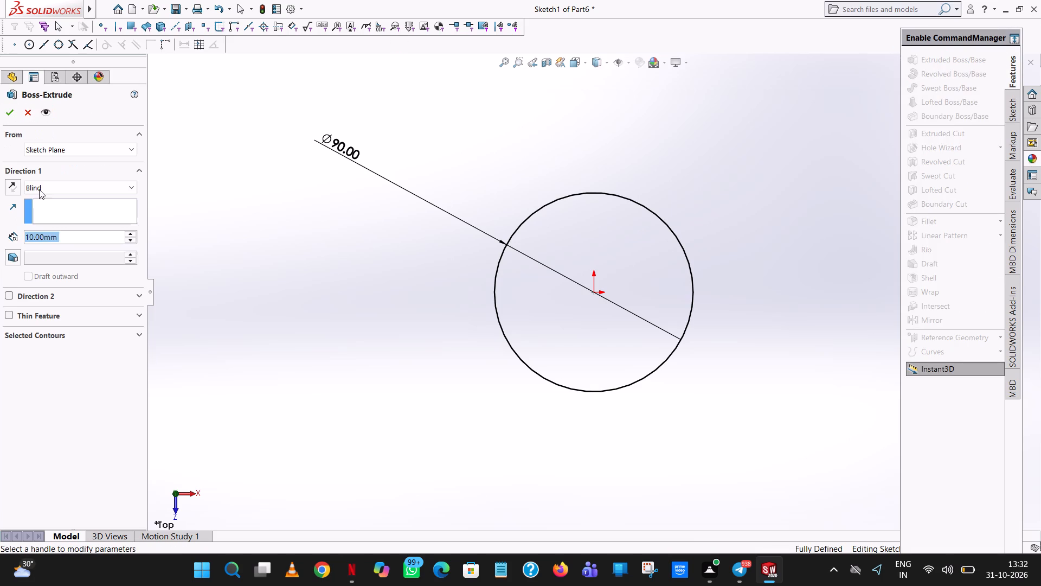
{"action": "key", "text": "5"}
{"action": "key", "text": "Return"}
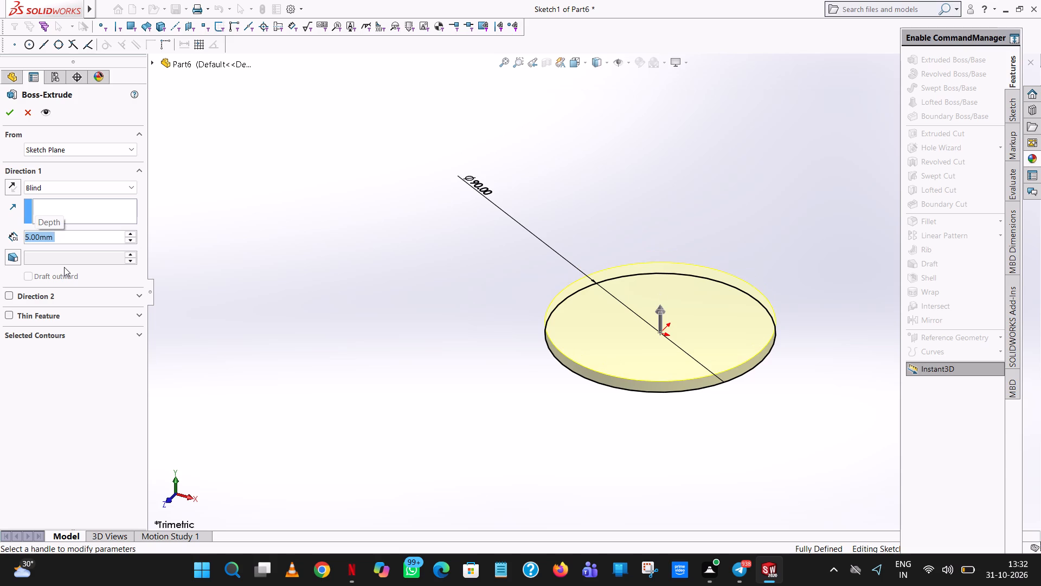
{"action": "left_click", "coordinate": [10, 107]}
{"action": "left_click", "coordinate": [612, 192]}
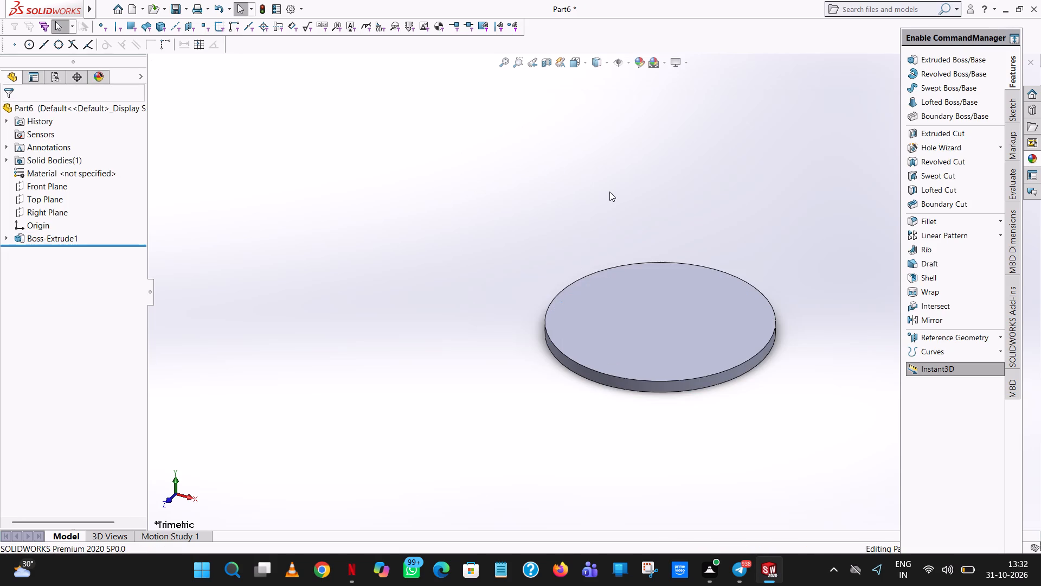
Start an Extruded Cut sketch on the disc's top face and draw an origin-centred circle of 40 mm radius.
{"action": "scroll", "coordinate": [607, 192], "scroll_direction": "up", "scroll_amount": 1}
{"action": "middle_click_drag", "start_coordinate": [603, 202], "coordinate": [603, 407]}
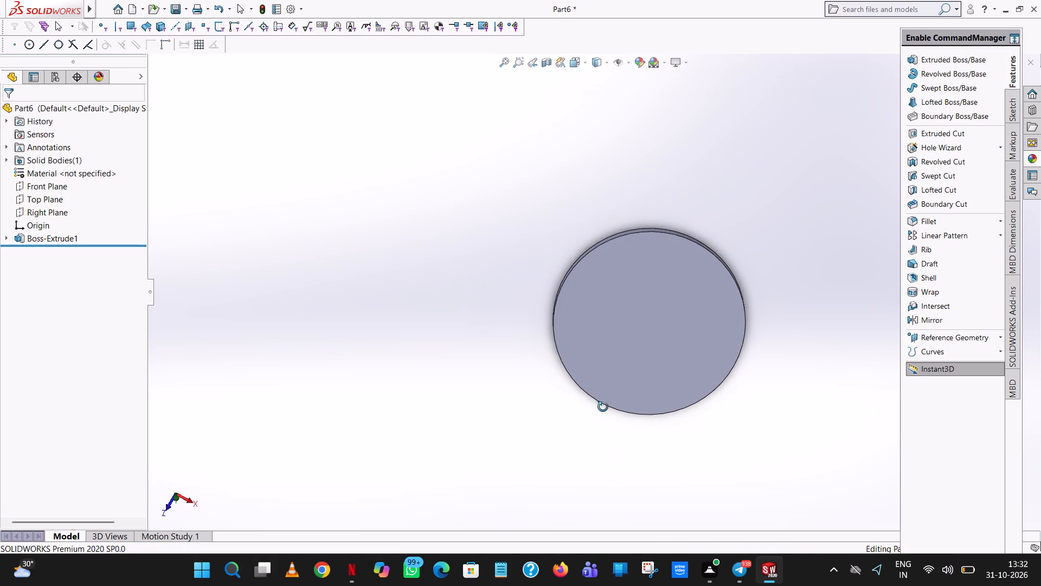
{"action": "middle_click_drag", "start_coordinate": [603, 407], "coordinate": [603, 400]}
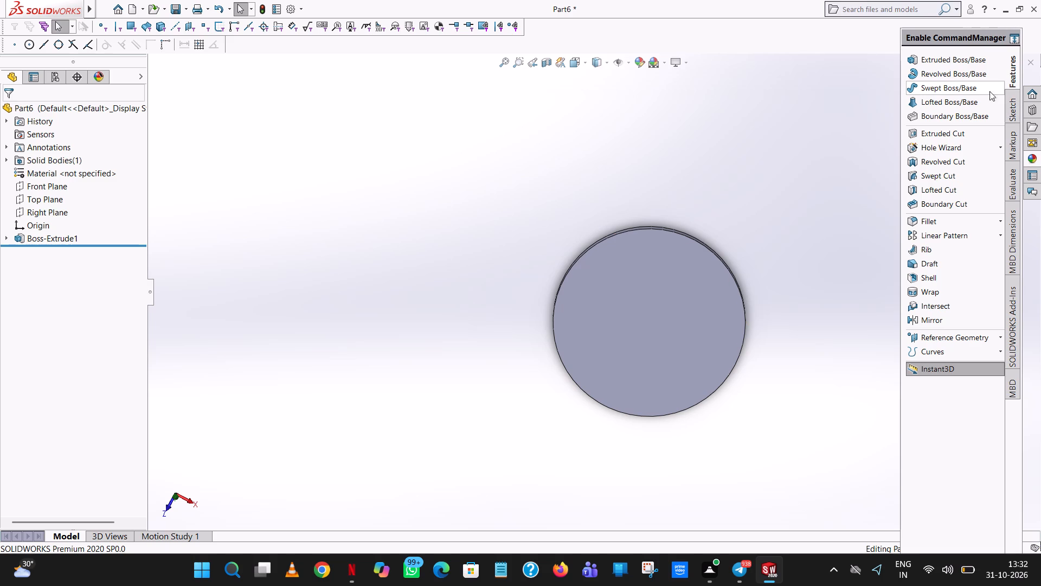
{"action": "left_click", "coordinate": [954, 134]}
{"action": "left_click", "coordinate": [685, 309]}
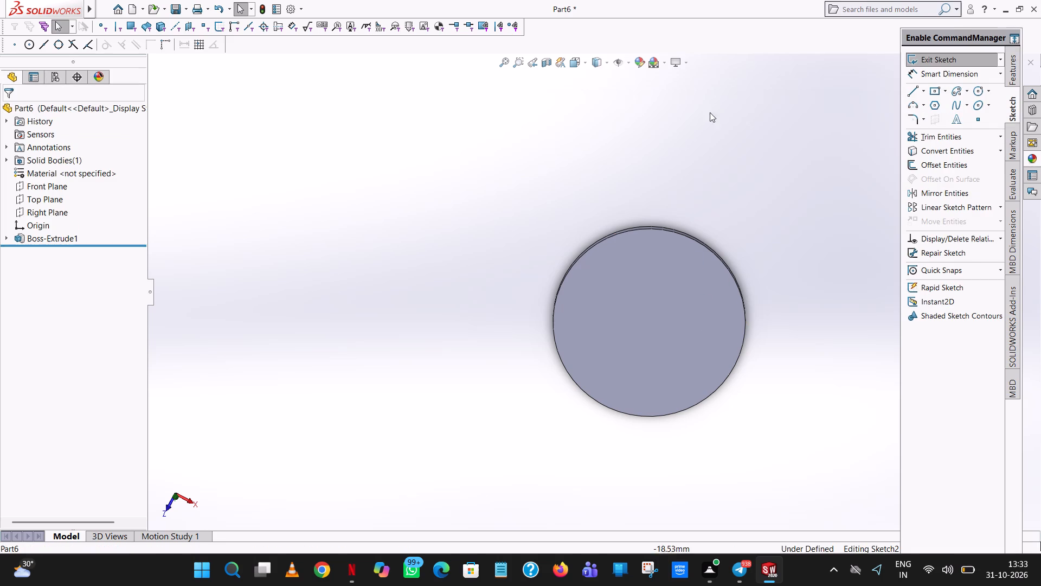
{"action": "left_click", "coordinate": [582, 61]}
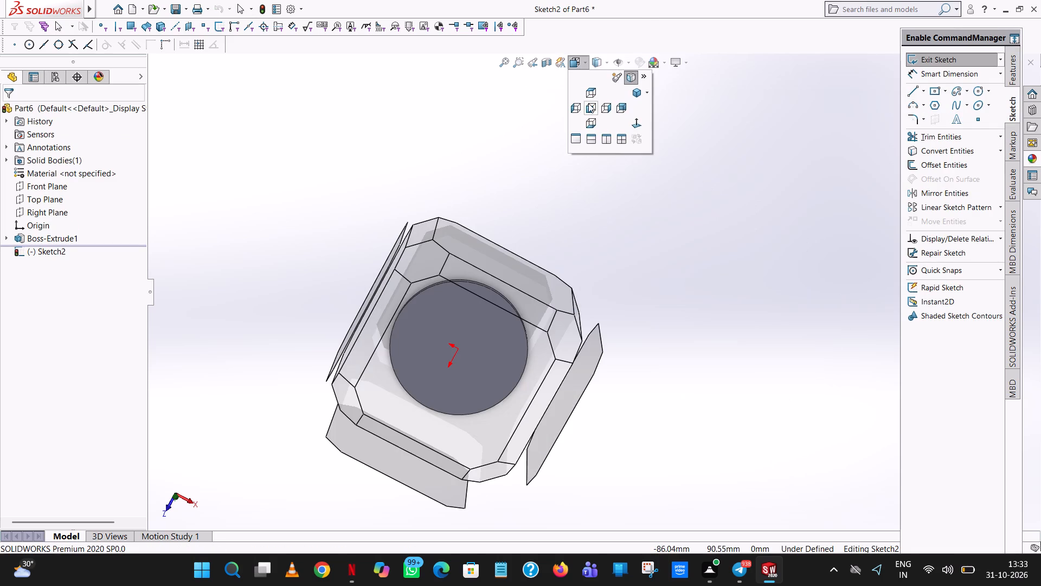
{"action": "left_click", "coordinate": [635, 120]}
{"action": "left_click", "coordinate": [979, 93]}
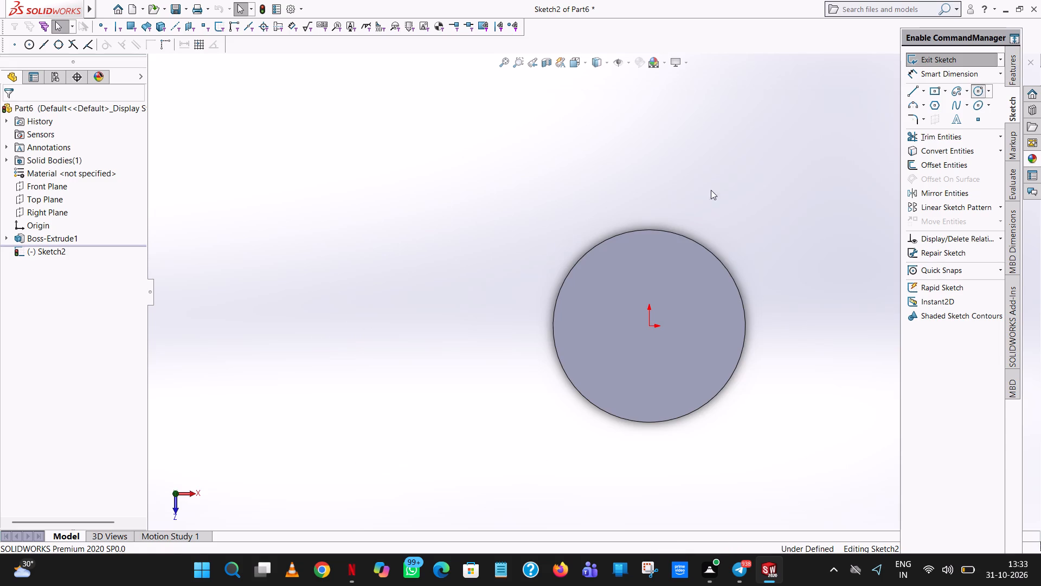
{"action": "scroll", "coordinate": [656, 343], "scroll_direction": "down", "scroll_amount": 2}
{"action": "left_click", "coordinate": [640, 314]}
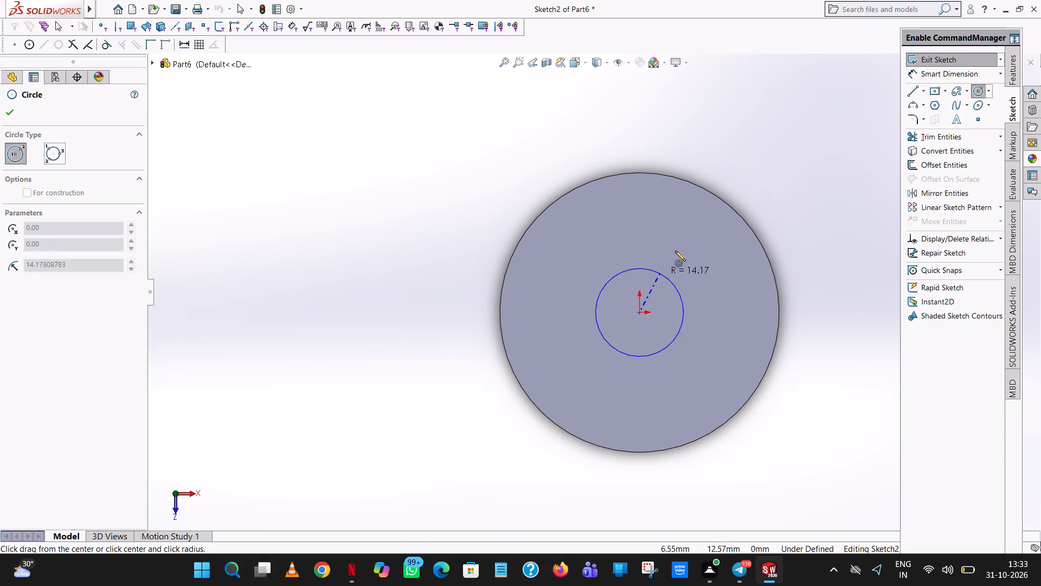
{"action": "left_click", "coordinate": [682, 239]}
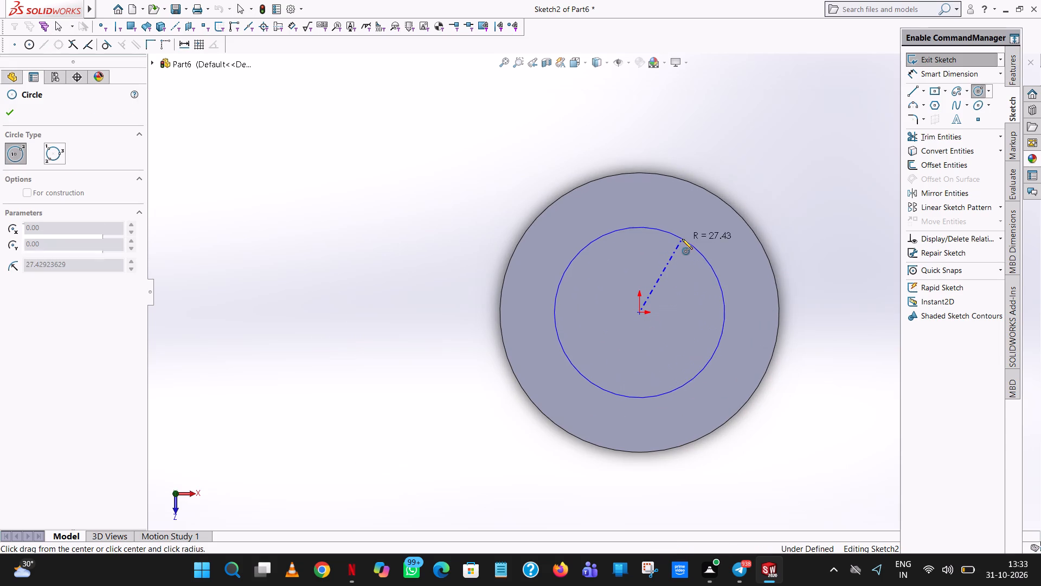
{"action": "type", "text": "40"}
{"action": "key", "text": "Return"}
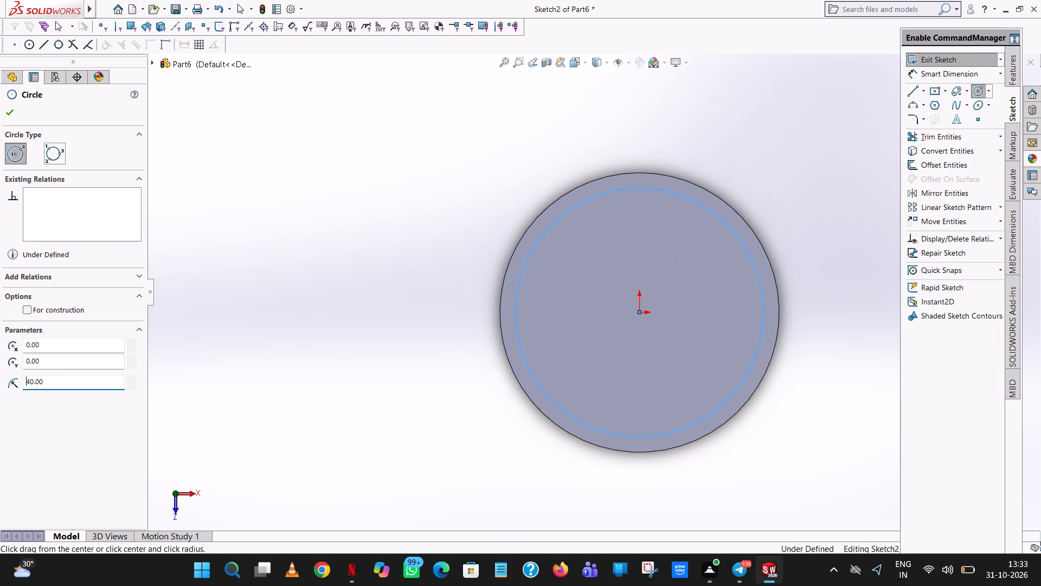
Add a diameter dimension to the newly sketched 40 mm radius circle on the disc's top face.
{"action": "right_click", "coordinate": [682, 239]}
{"action": "left_click", "coordinate": [711, 251]}
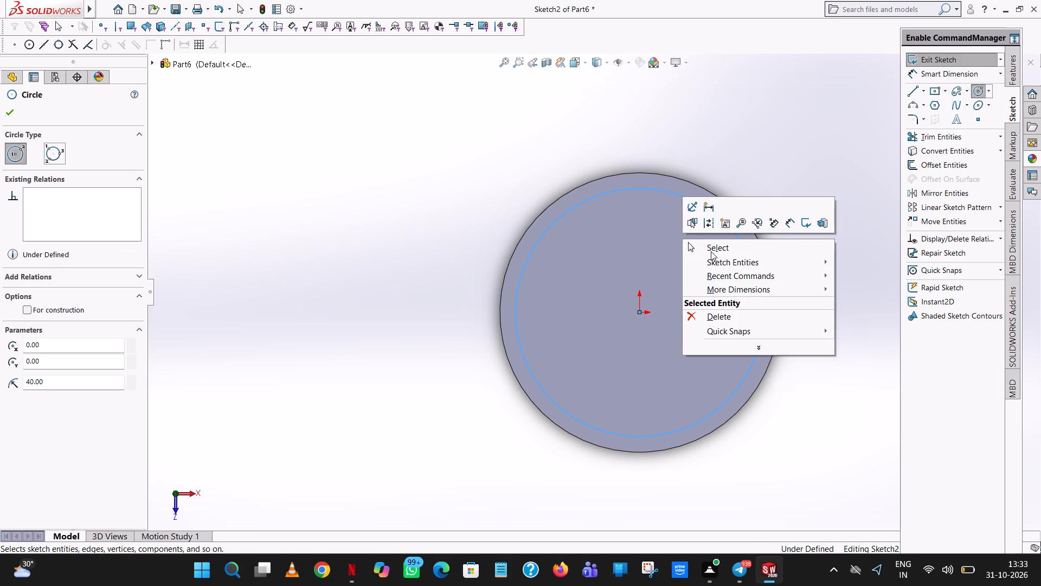
{"action": "scroll", "coordinate": [701, 245], "scroll_direction": "down", "scroll_amount": 3}
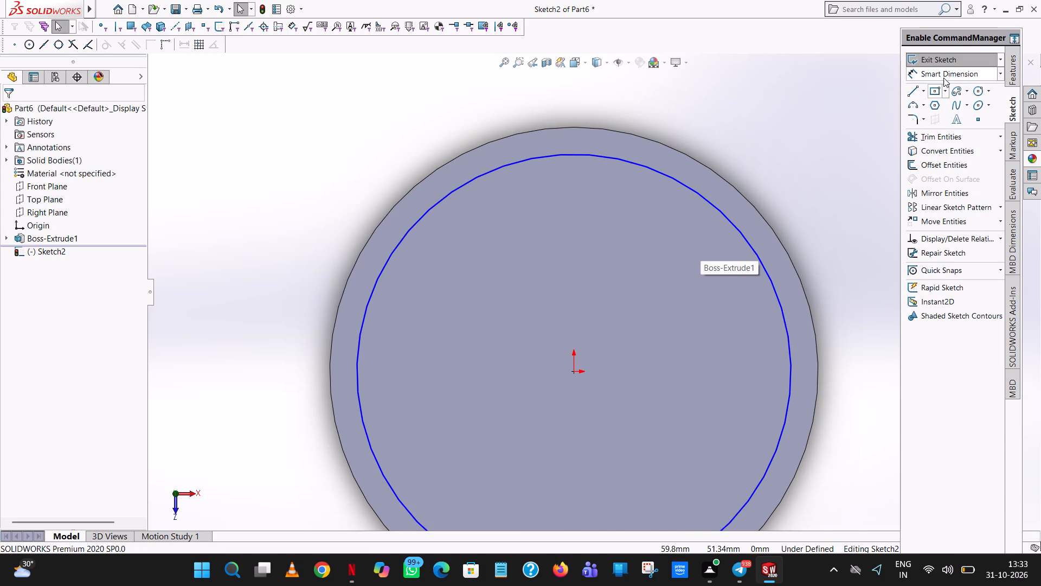
{"action": "left_click", "coordinate": [944, 76]}
{"action": "left_click", "coordinate": [742, 238]}
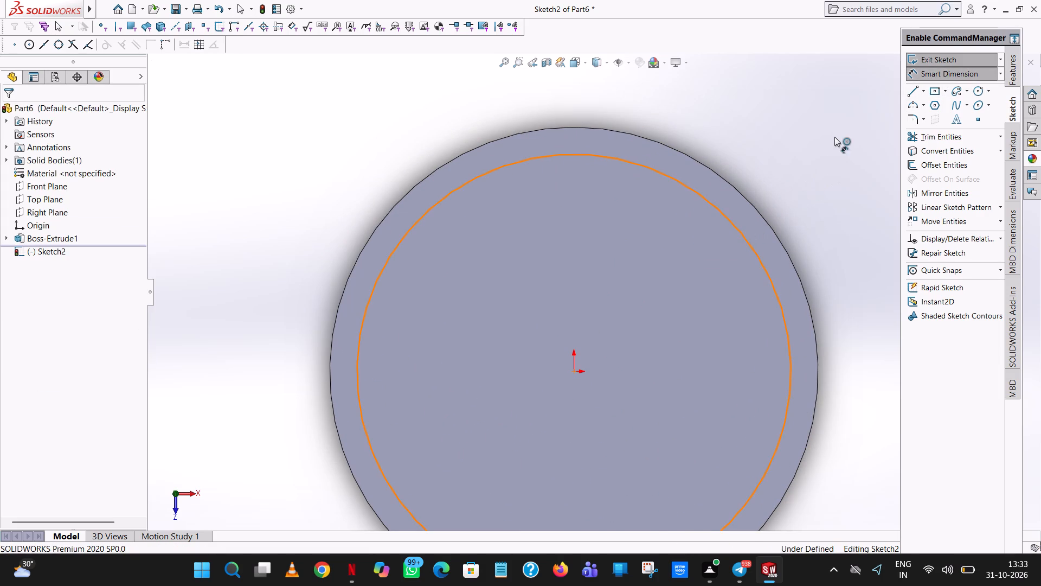
{"action": "left_click", "coordinate": [843, 130]}
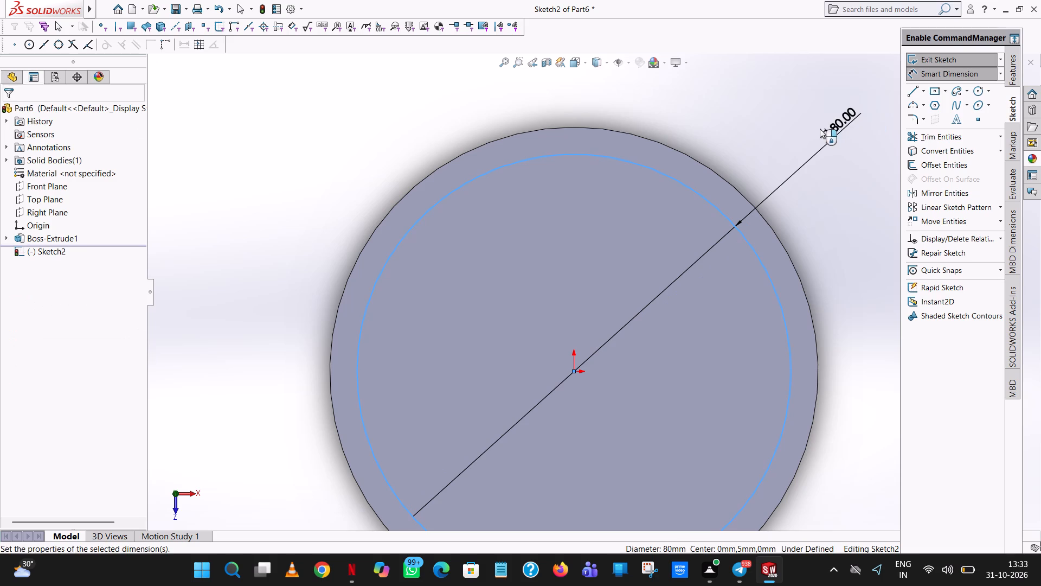
{"action": "left_click", "coordinate": [795, 112]}
{"action": "left_click", "coordinate": [703, 123]}
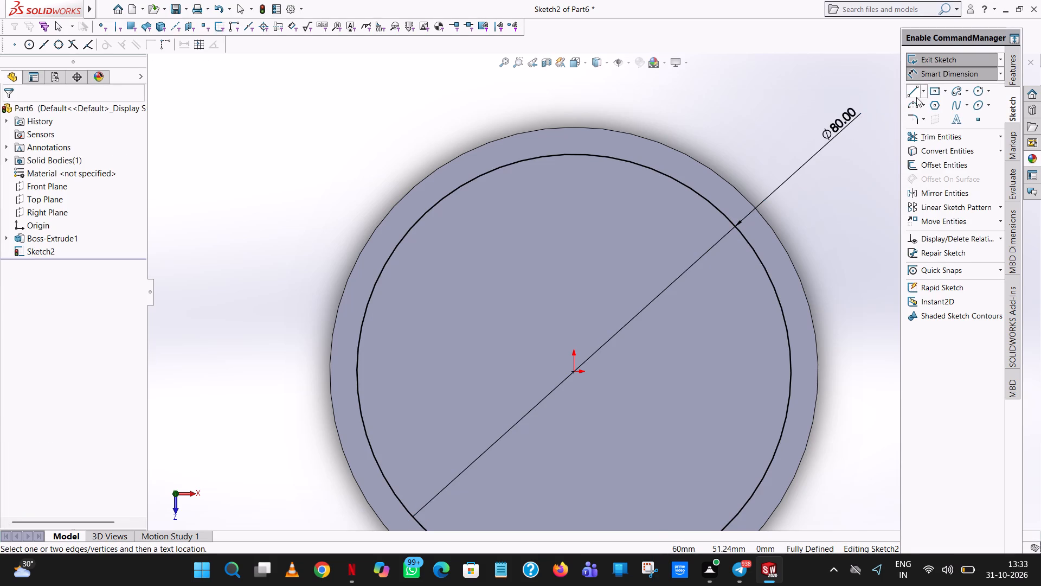
Sketch a vertical line about 50 mm long from the origin up past the disc's outer edge.
{"action": "left_click", "coordinate": [912, 93]}
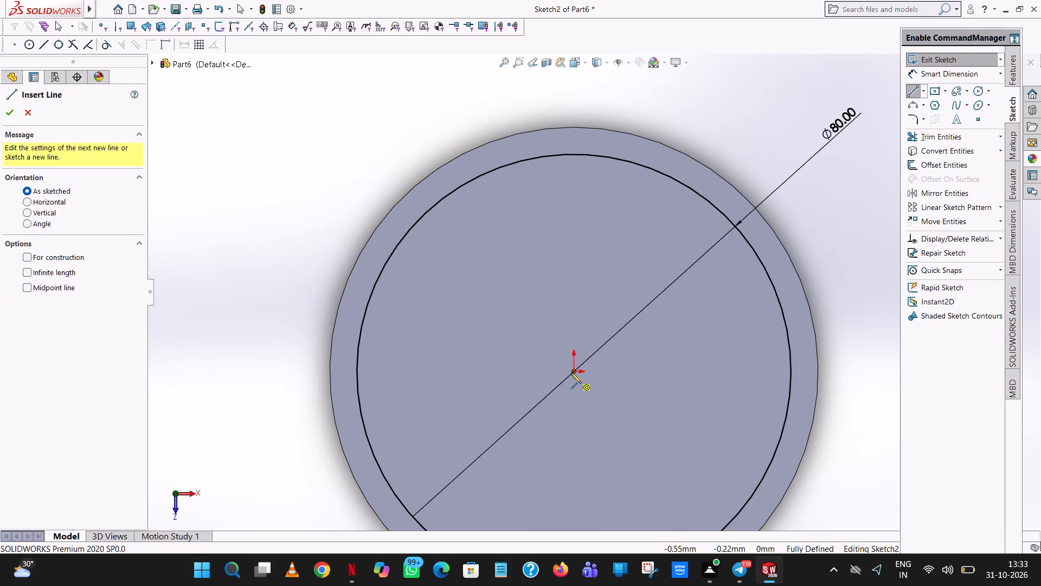
{"action": "left_click", "coordinate": [574, 372]}
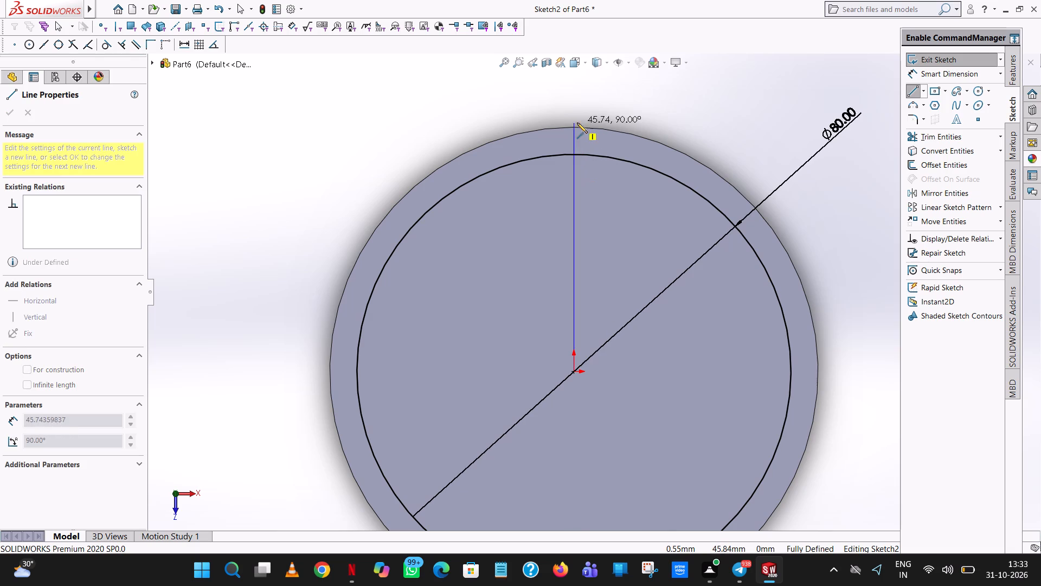
{"action": "left_click", "coordinate": [573, 98]}
{"action": "right_click", "coordinate": [573, 98]}
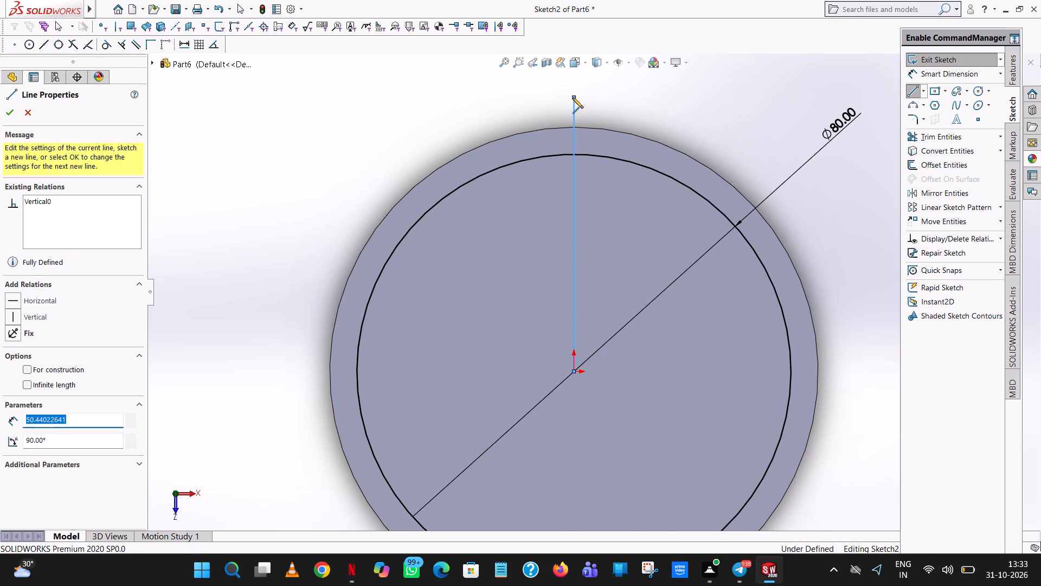
{"action": "left_click", "coordinate": [596, 108]}
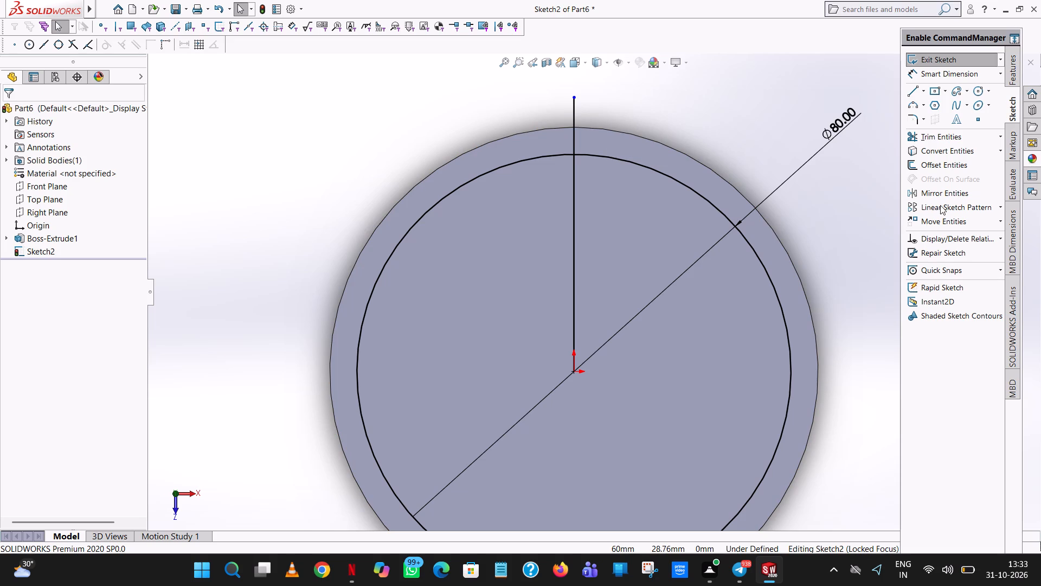
Offset the vertical line by 6.35 mm bi-directionally, with dimensions added.
{"action": "left_click", "coordinate": [962, 166]}
{"action": "left_click", "coordinate": [573, 238]}
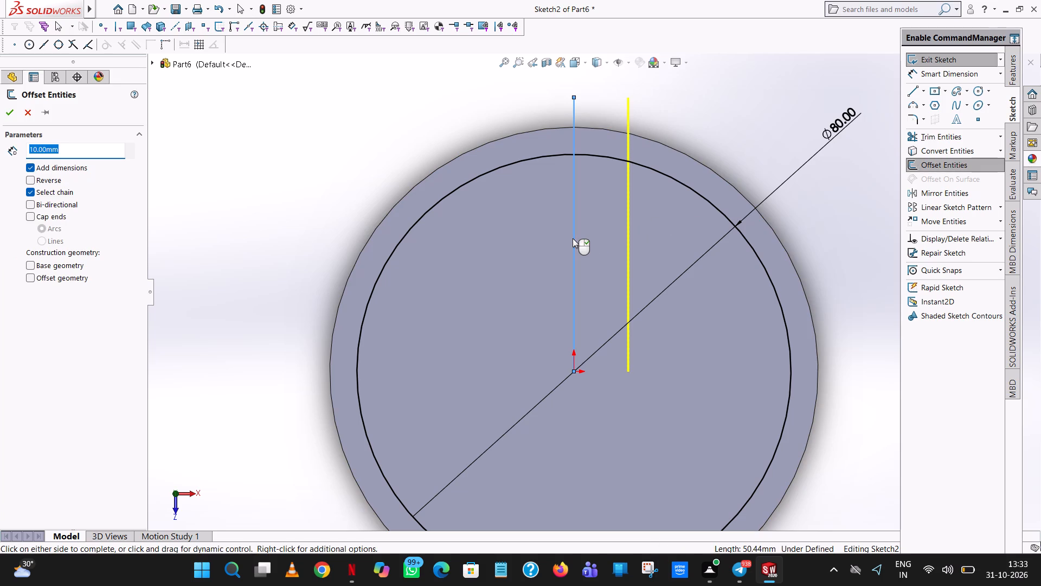
{"action": "type", "text": "6."}
{"action": "type", "text": "35"}
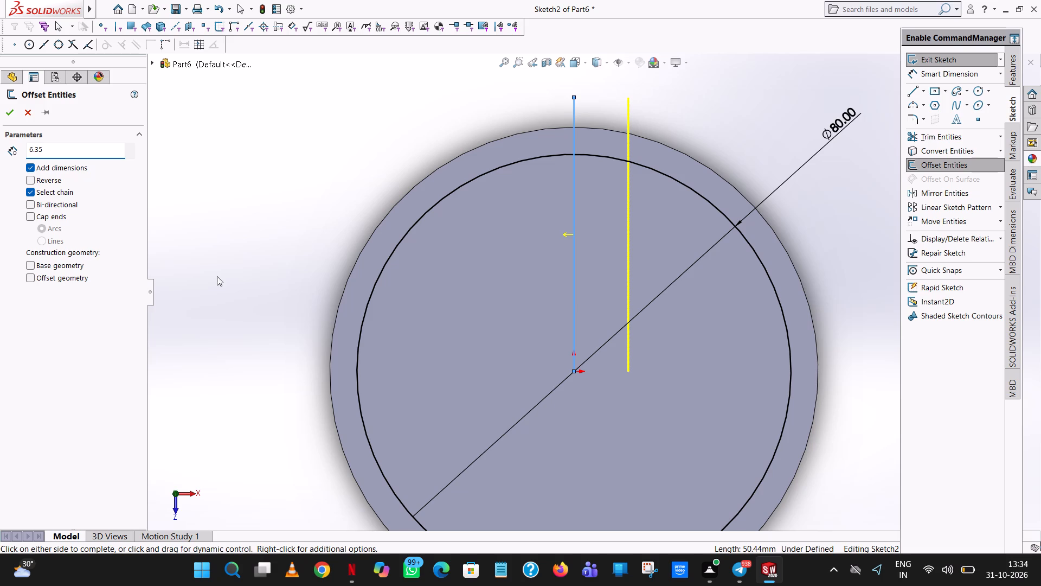
{"action": "left_click", "coordinate": [30, 203]}
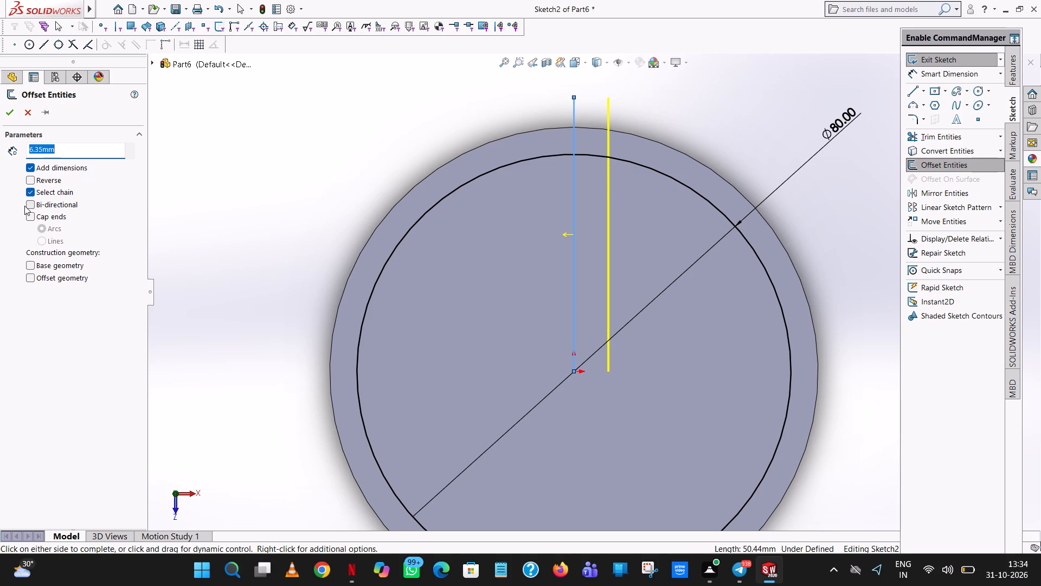
{"action": "left_click", "coordinate": [27, 205]}
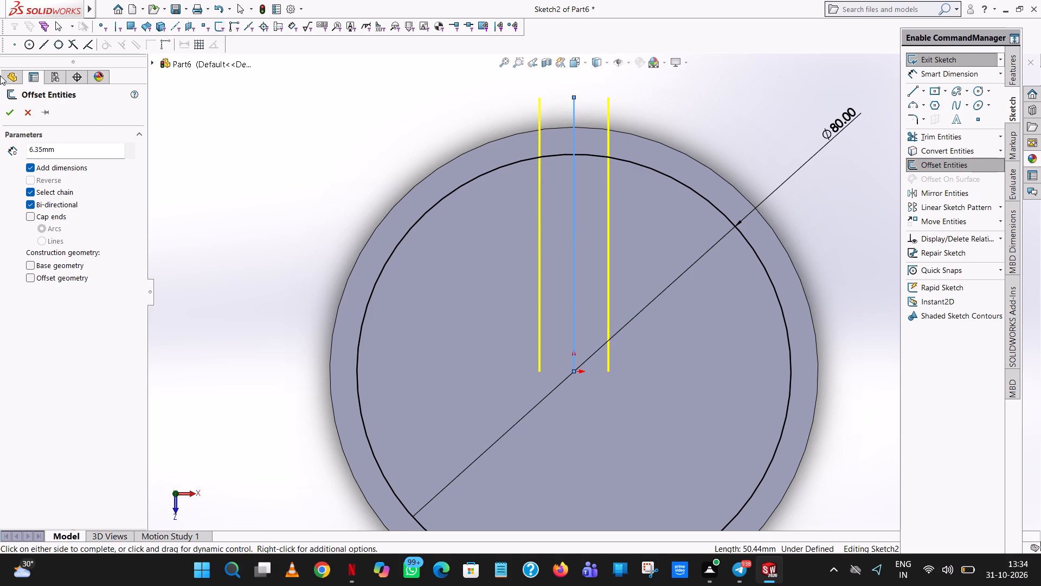
{"action": "left_click", "coordinate": [7, 110]}
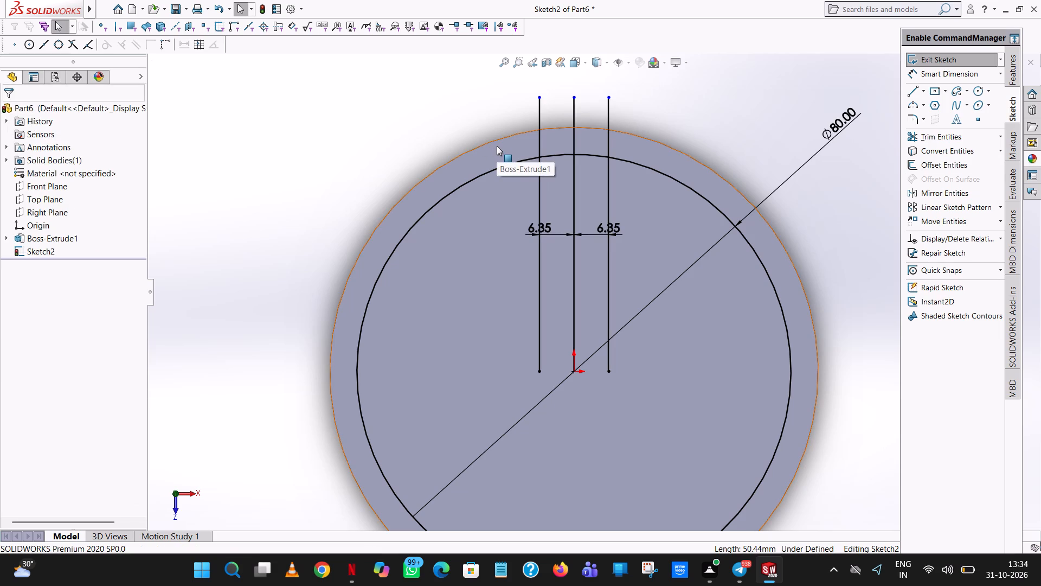
Sketch an inner circle of 20 mm radius centred on the origin.
{"action": "left_click", "coordinate": [976, 93]}
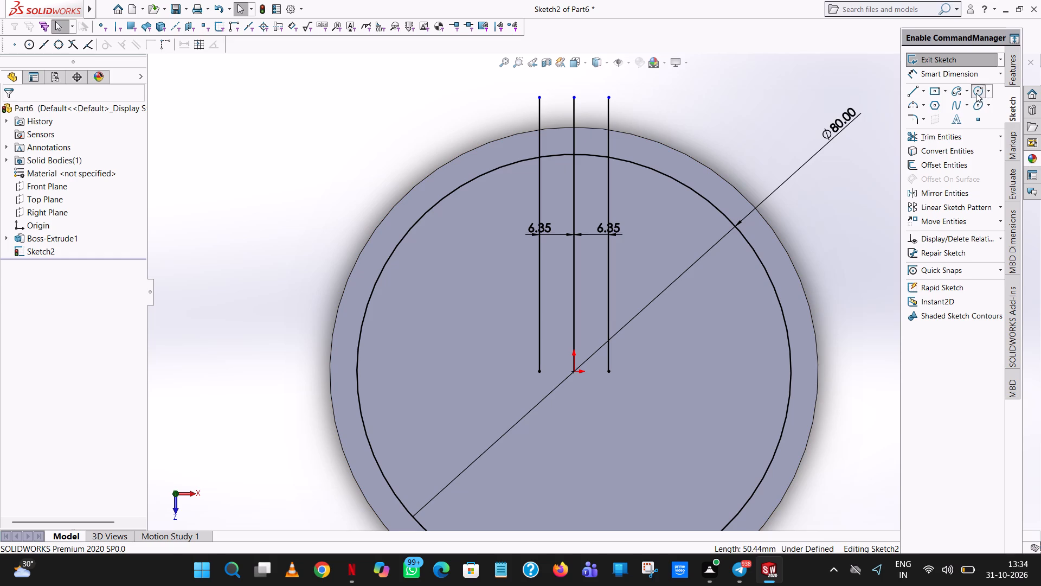
{"action": "left_click", "coordinate": [573, 371]}
{"action": "left_click", "coordinate": [629, 339]}
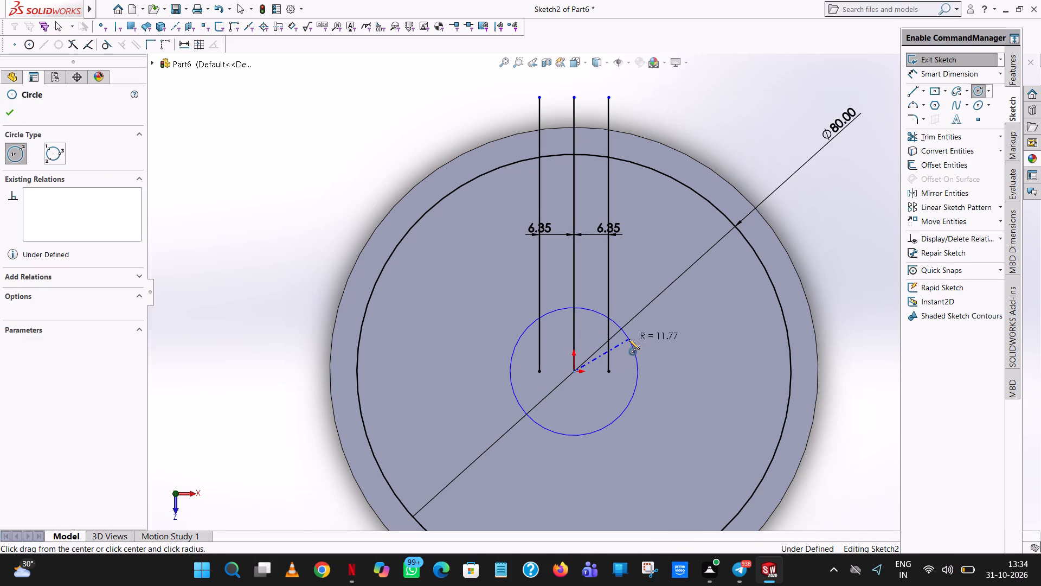
{"action": "type", "text": "20"}
{"action": "key", "text": "Return"}
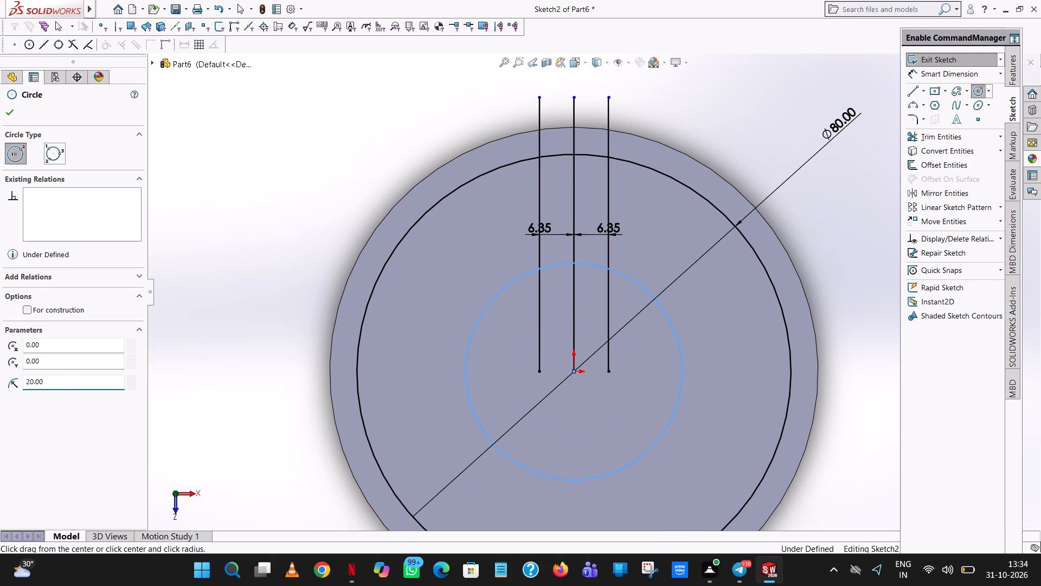
{"action": "right_click", "coordinate": [629, 339]}
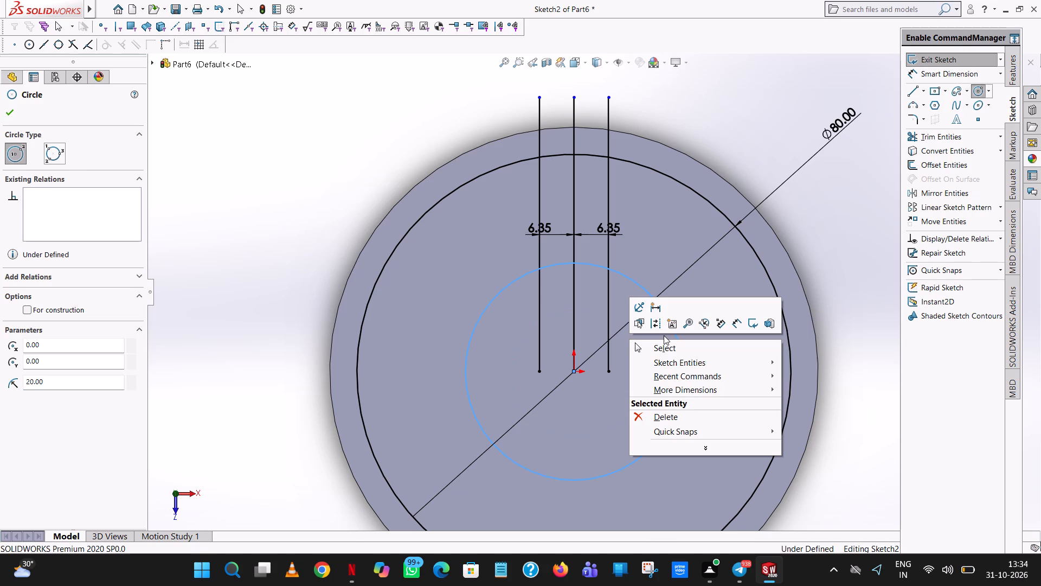
{"action": "left_click", "coordinate": [664, 342]}
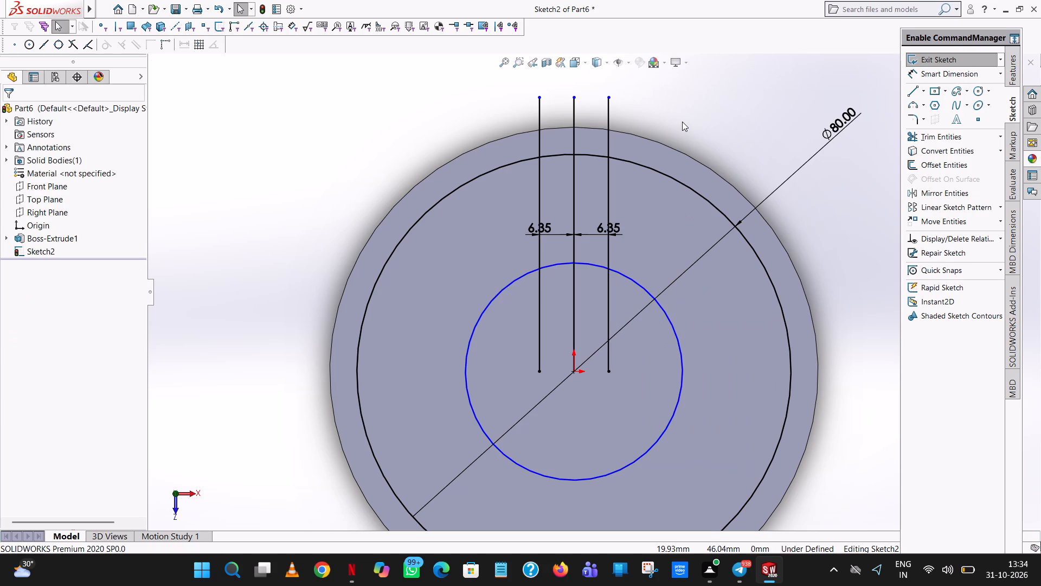
Add a diameter dimension to the inner circle, and dismiss the battery notification.
{"action": "left_click", "coordinate": [959, 69]}
{"action": "left_click", "coordinate": [488, 306]}
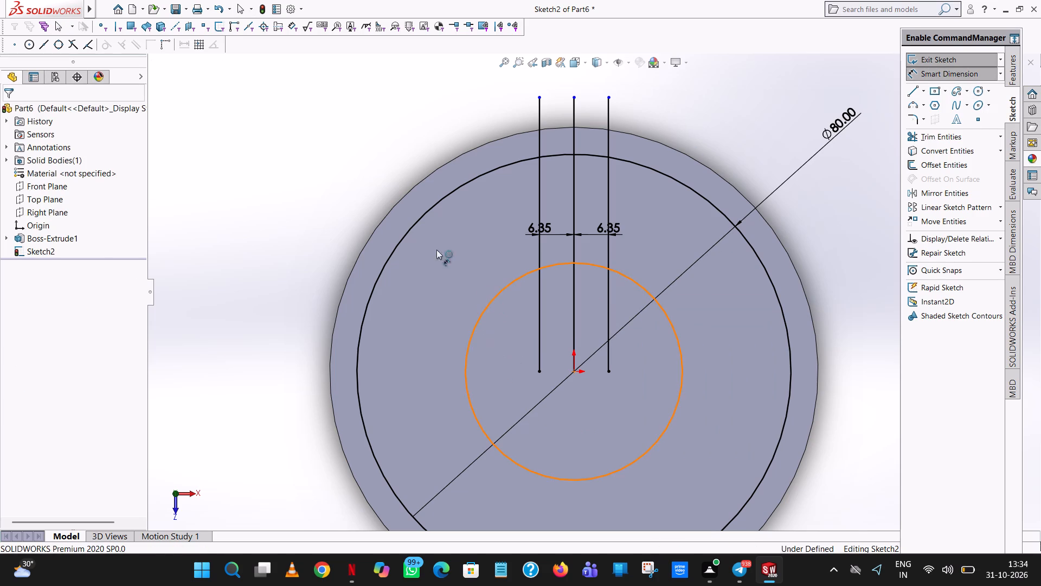
{"action": "left_click", "coordinate": [323, 128]}
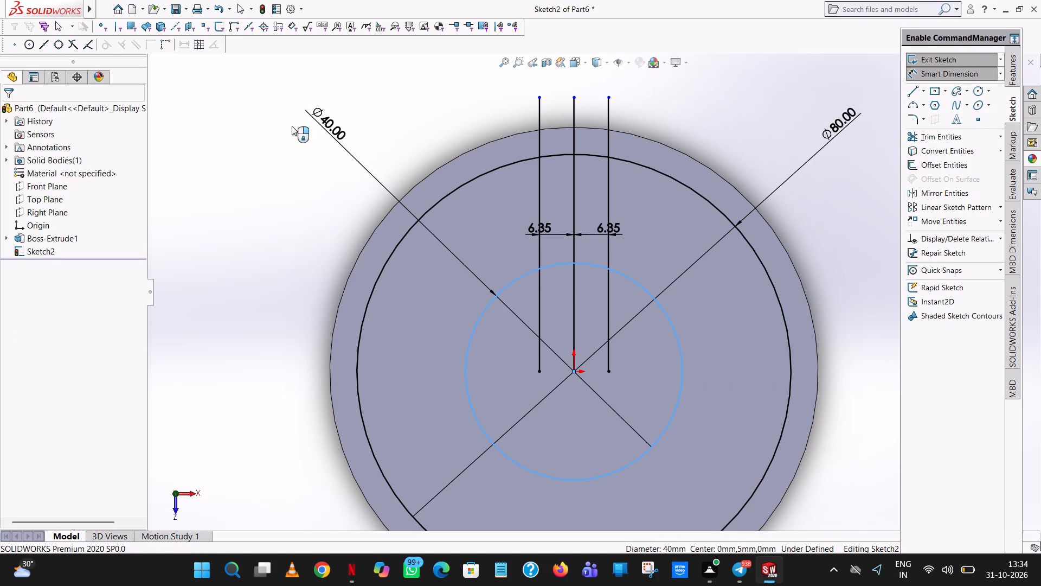
{"action": "left_click", "coordinate": [274, 112]}
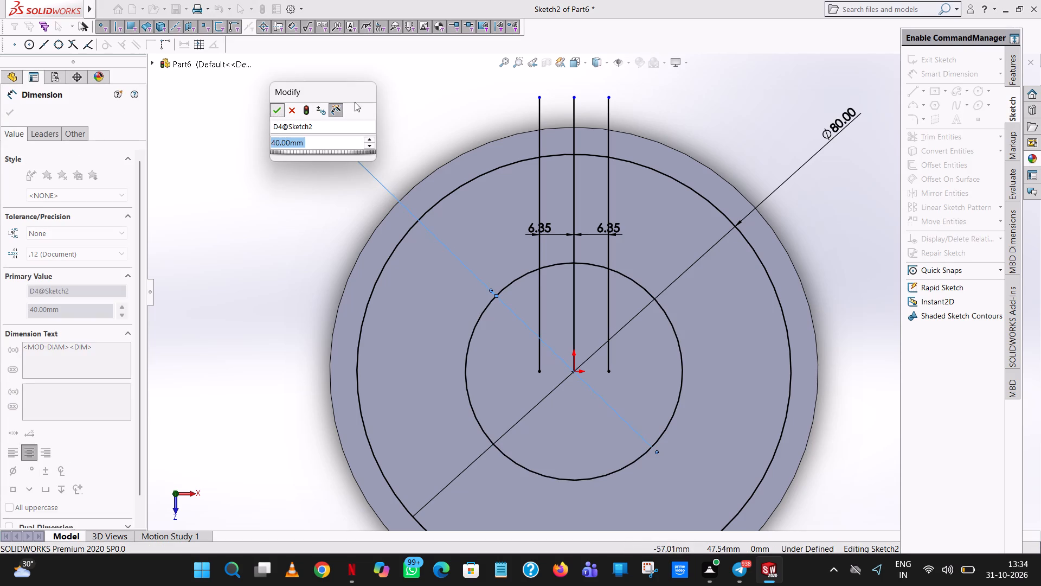
{"action": "left_click", "coordinate": [463, 103]}
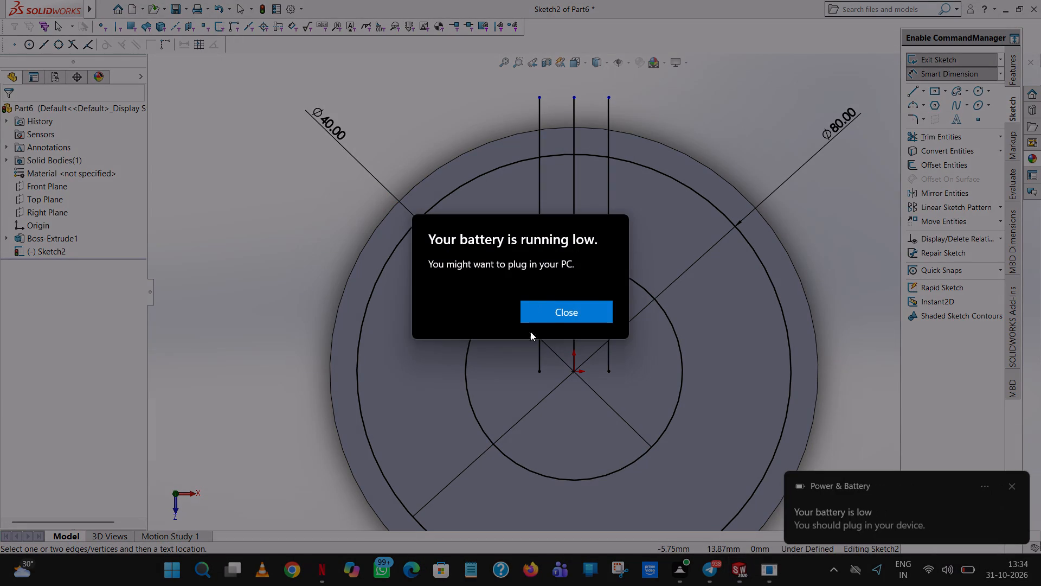
{"action": "left_click", "coordinate": [550, 319]}
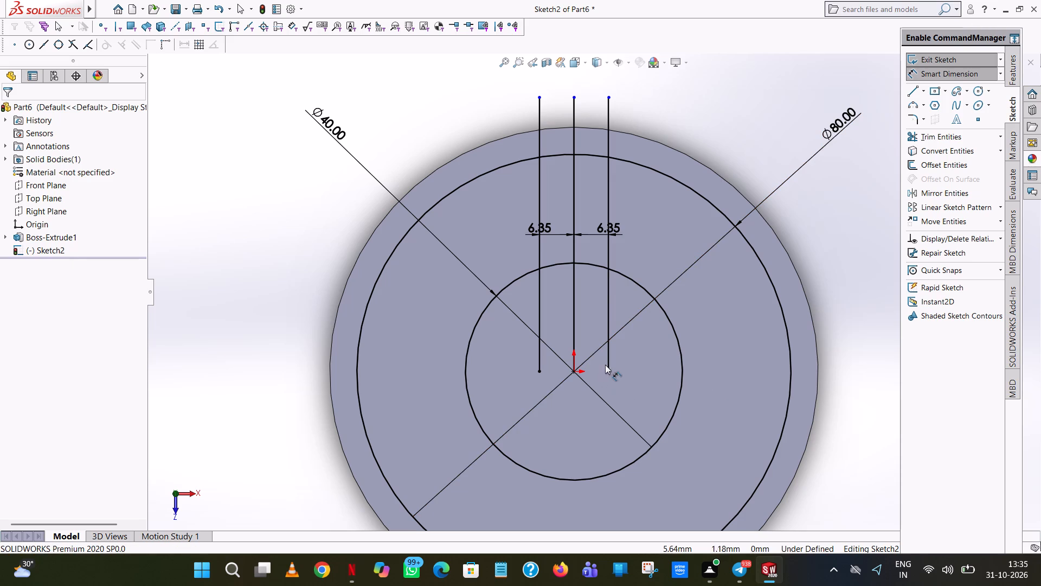
Sketch a horizontal line about 57 mm long from the origin out past the disc's right-hand edge.
{"action": "scroll", "coordinate": [605, 365], "scroll_direction": "up", "scroll_amount": 2}
{"action": "scroll", "coordinate": [602, 356], "scroll_direction": "down", "scroll_amount": 1}
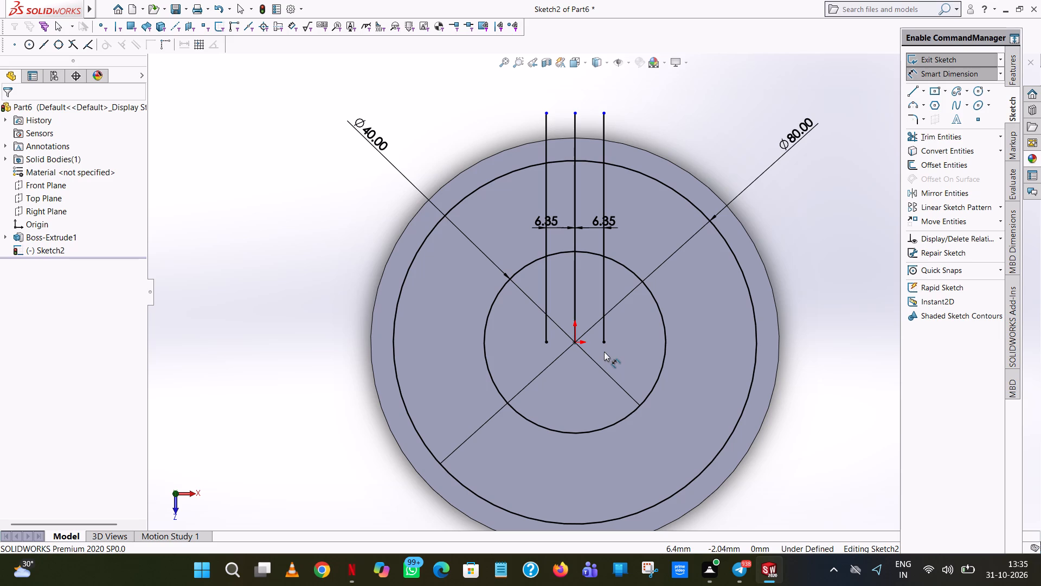
{"action": "left_click", "coordinate": [915, 92]}
{"action": "left_click", "coordinate": [575, 342]}
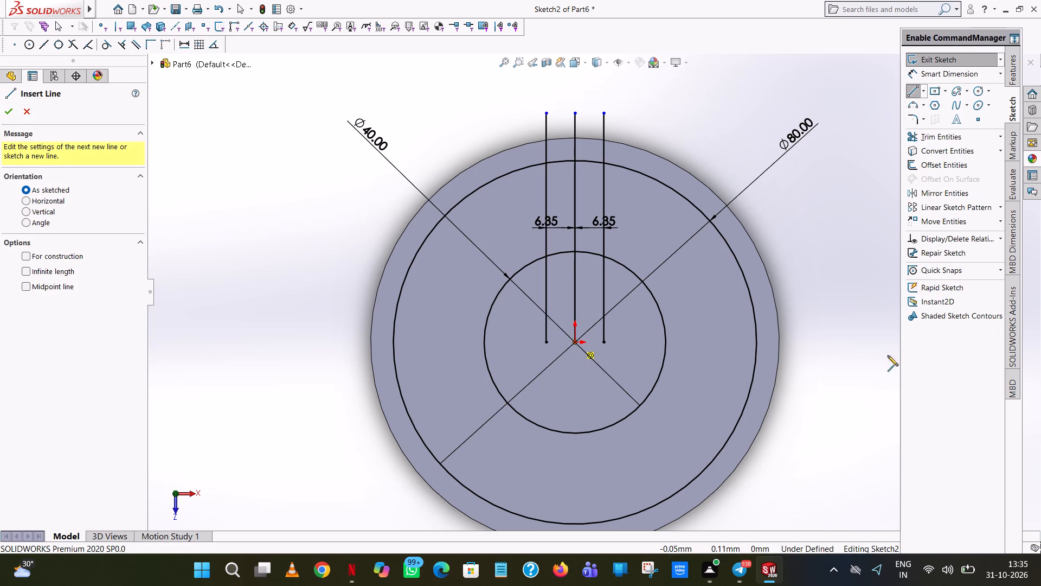
{"action": "left_click", "coordinate": [832, 342]}
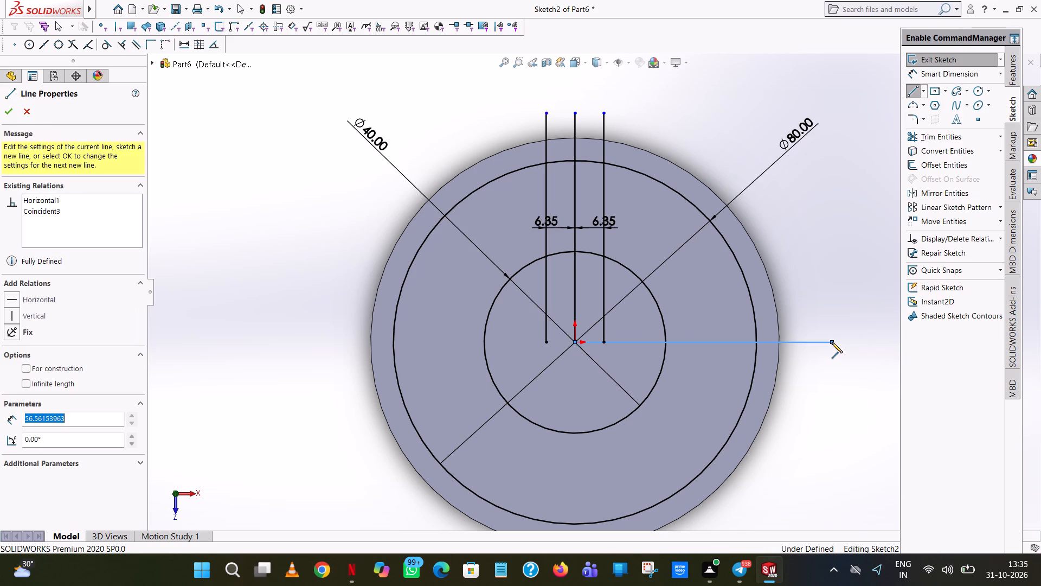
{"action": "right_click", "coordinate": [832, 342]}
{"action": "left_click", "coordinate": [853, 349]}
{"action": "left_click", "coordinate": [824, 344]}
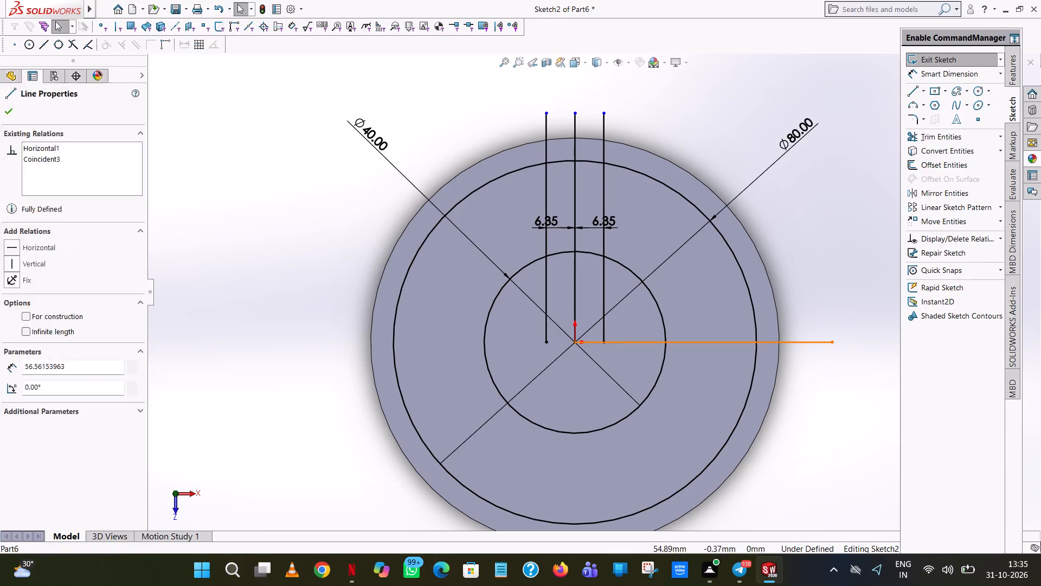
{"action": "left_click", "coordinate": [805, 257]}
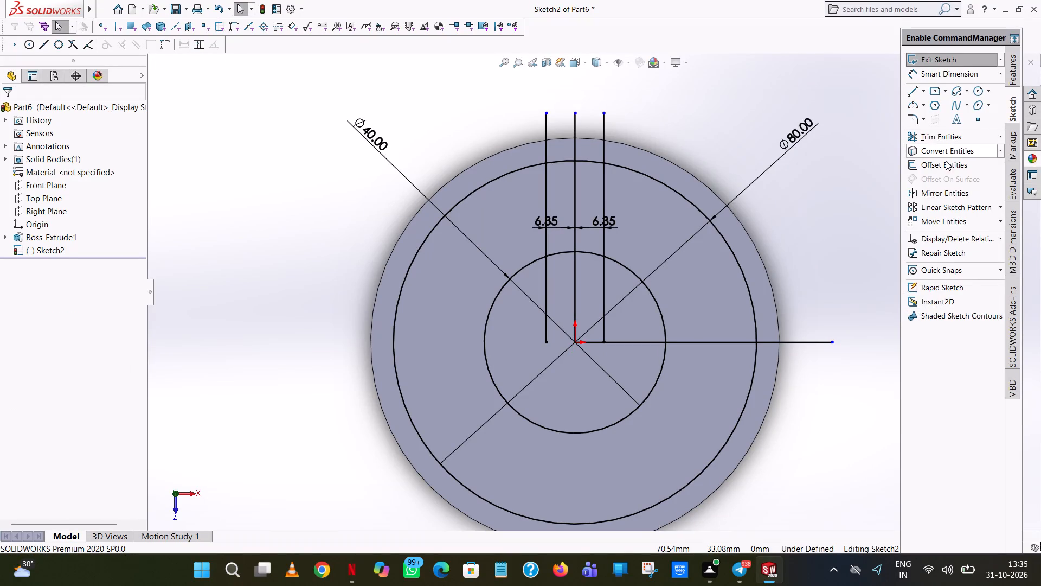
Offset the horizontal line by 6.35 mm in one direction only, to the side above it, with a dimension added.
{"action": "left_click", "coordinate": [939, 168]}
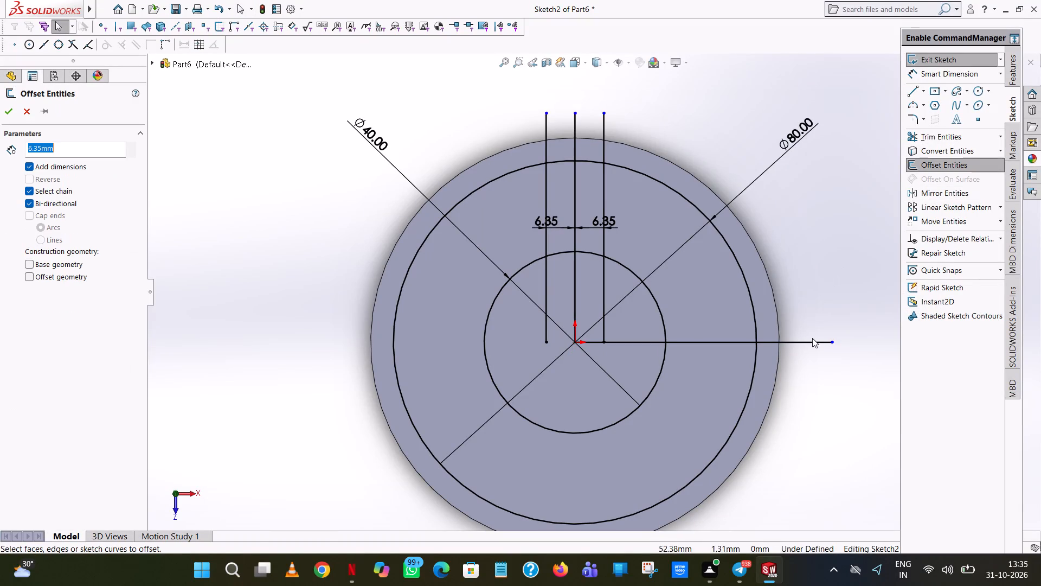
{"action": "left_click", "coordinate": [811, 341]}
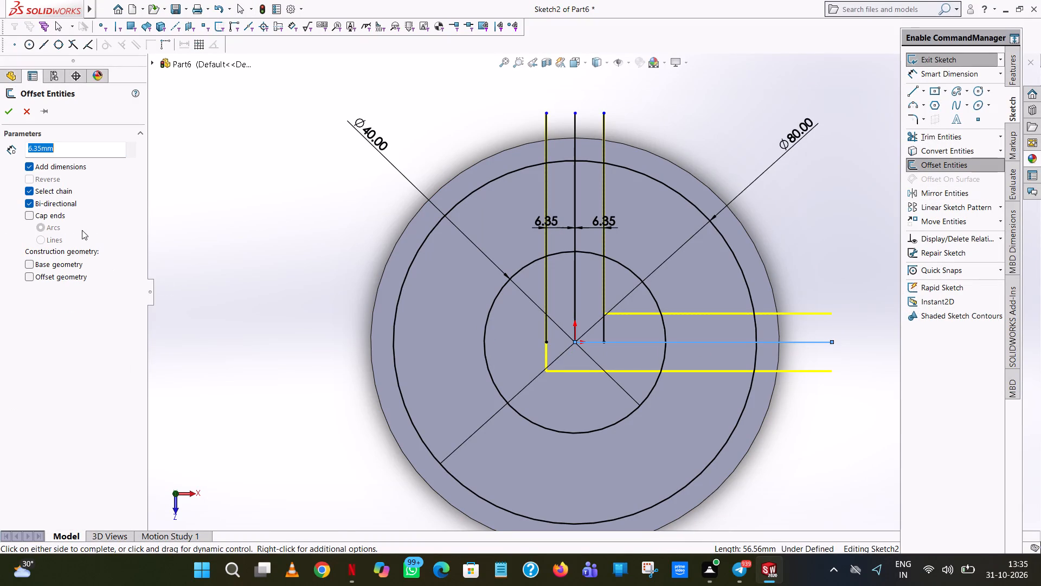
{"action": "left_click", "coordinate": [31, 203]}
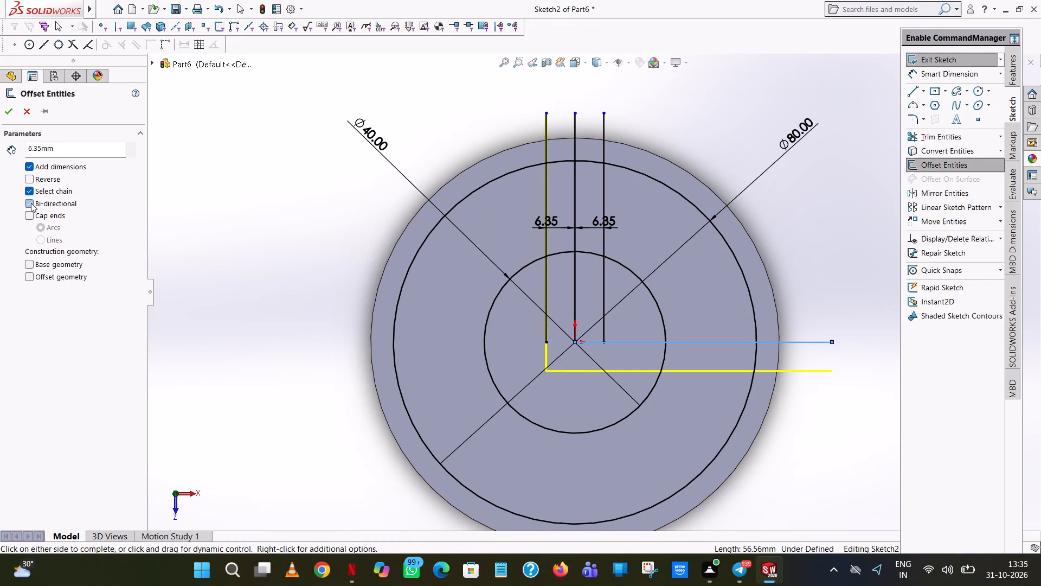
{"action": "left_click", "coordinate": [31, 203]}
{"action": "left_click", "coordinate": [30, 202]}
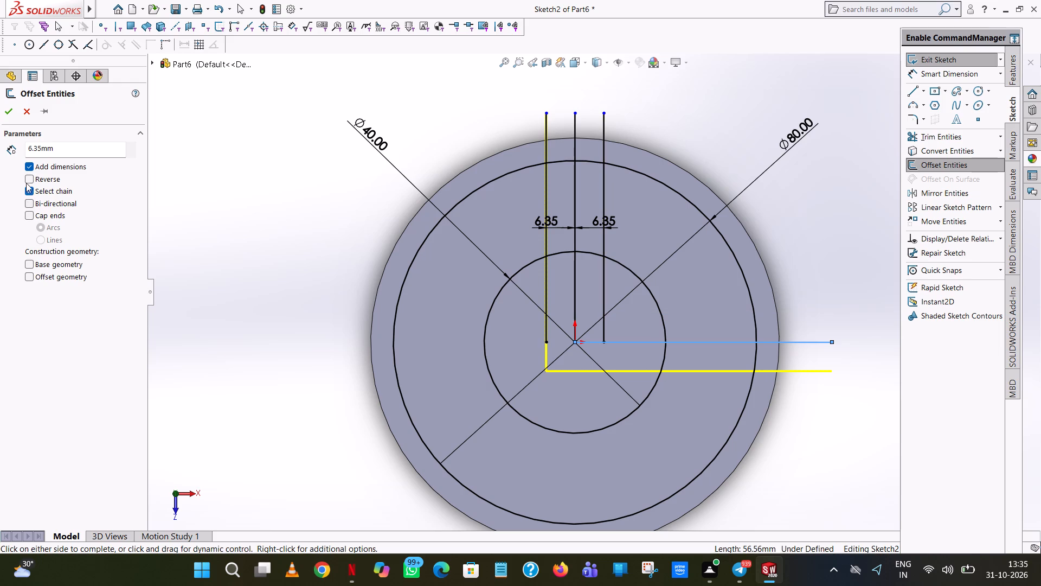
{"action": "left_click", "coordinate": [26, 175]}
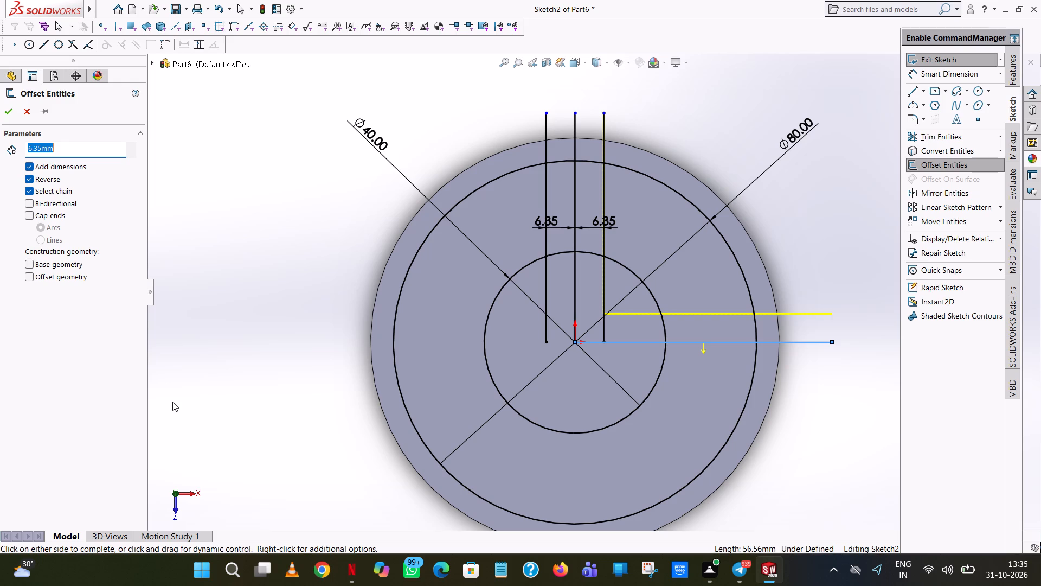
{"action": "left_click", "coordinate": [6, 104]}
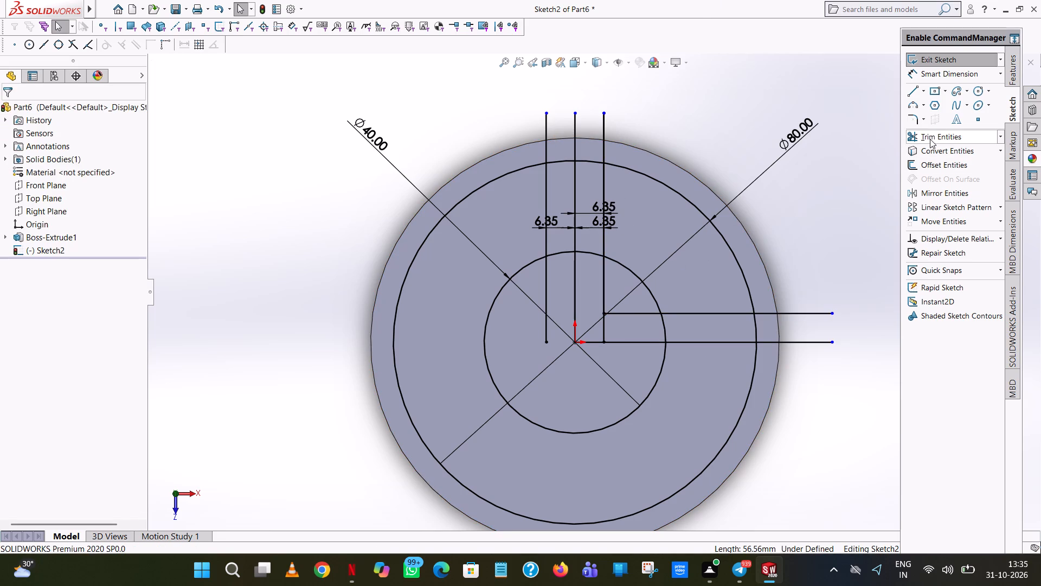
Trim the portions of both horizontal lines between the vertical offset line and the inner 40 mm circle.
{"action": "left_click", "coordinate": [923, 139]}
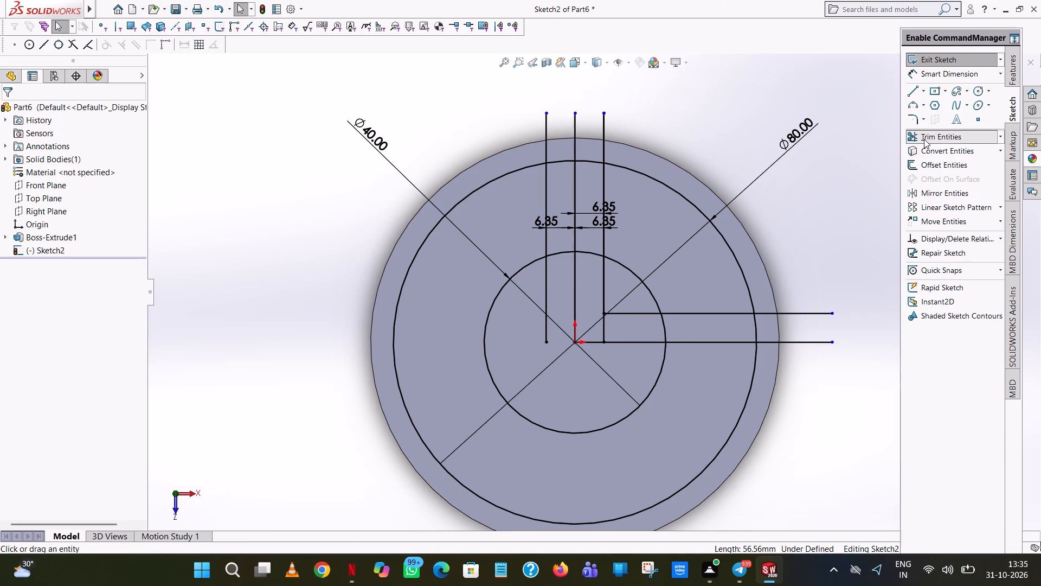
{"action": "left_click", "coordinate": [623, 342]}
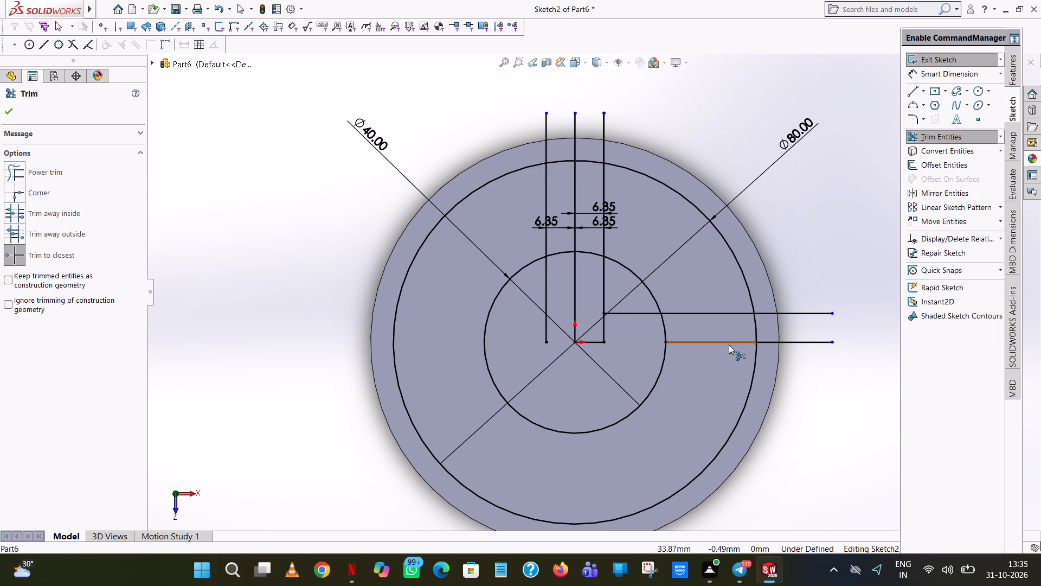
{"action": "left_click", "coordinate": [622, 314]}
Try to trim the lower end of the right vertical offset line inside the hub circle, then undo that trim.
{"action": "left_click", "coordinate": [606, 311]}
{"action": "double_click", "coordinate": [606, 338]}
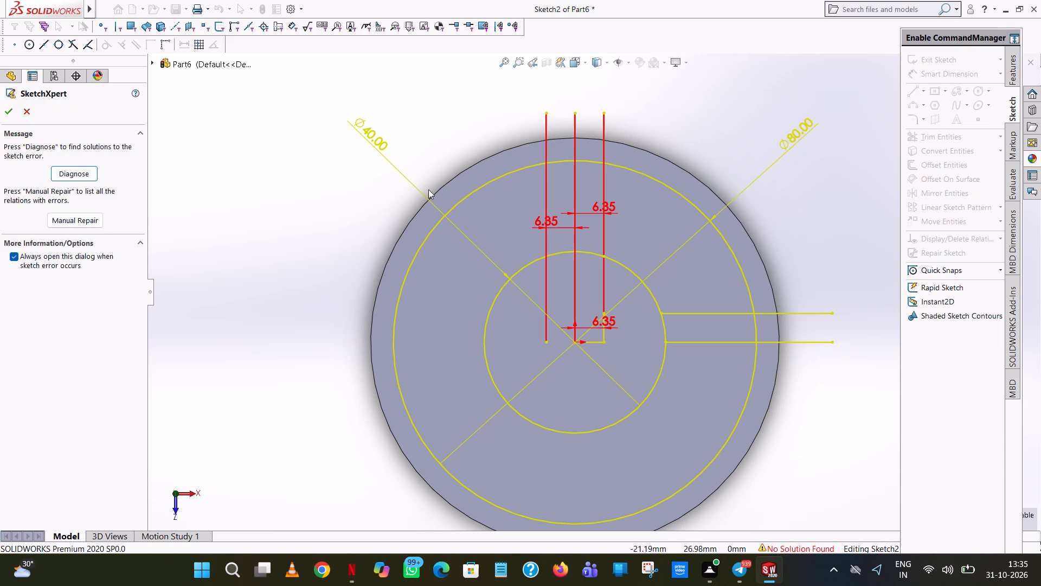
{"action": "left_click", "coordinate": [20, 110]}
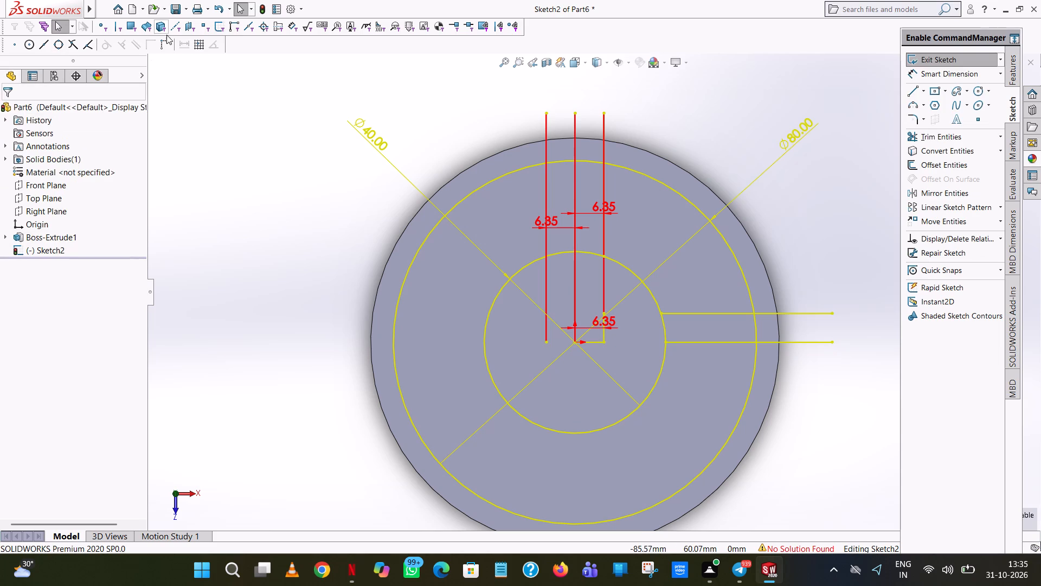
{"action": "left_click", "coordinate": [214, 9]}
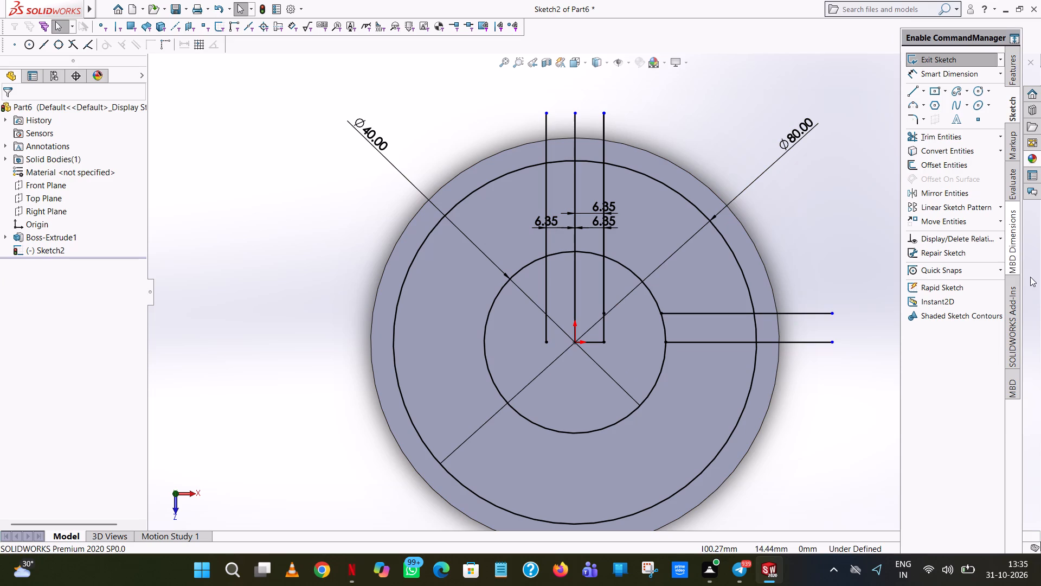
Trim away the entire left vertical offset line and the short horizontal stub between the origin and the right offset line.
{"action": "left_click", "coordinate": [950, 135]}
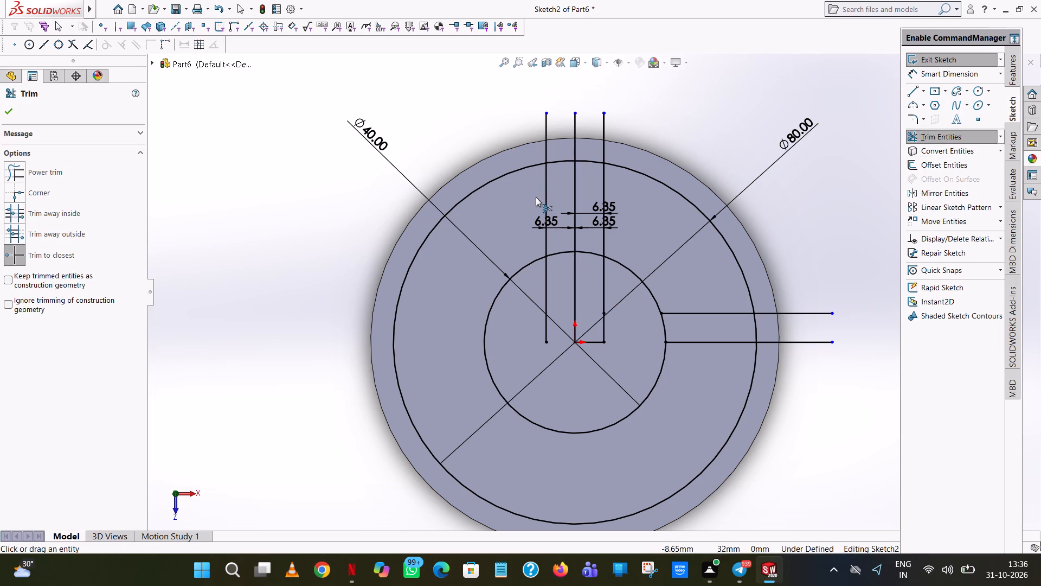
{"action": "left_click", "coordinate": [544, 208]}
{"action": "left_click", "coordinate": [544, 142]}
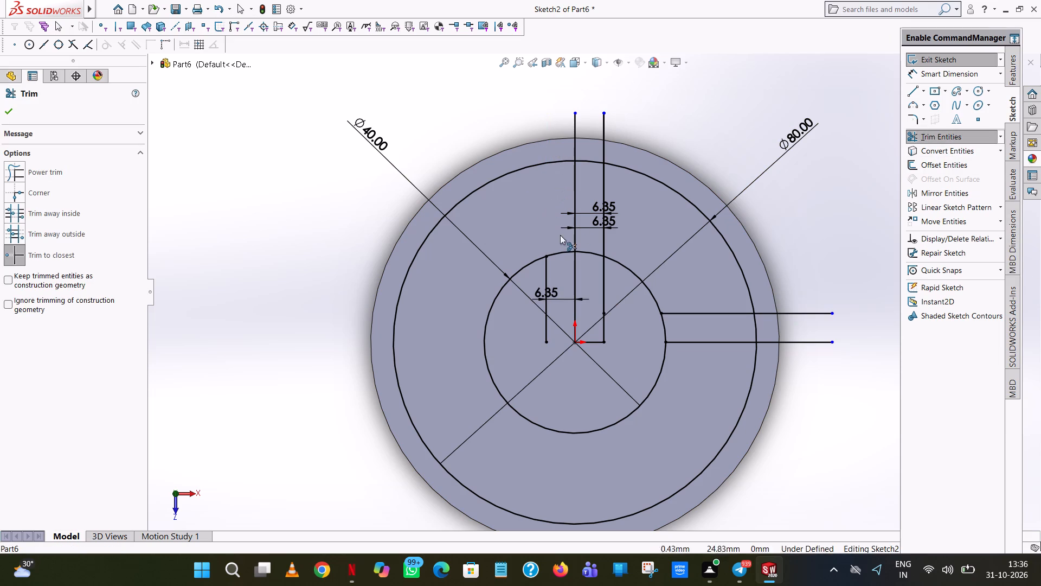
{"action": "left_click", "coordinate": [544, 289]}
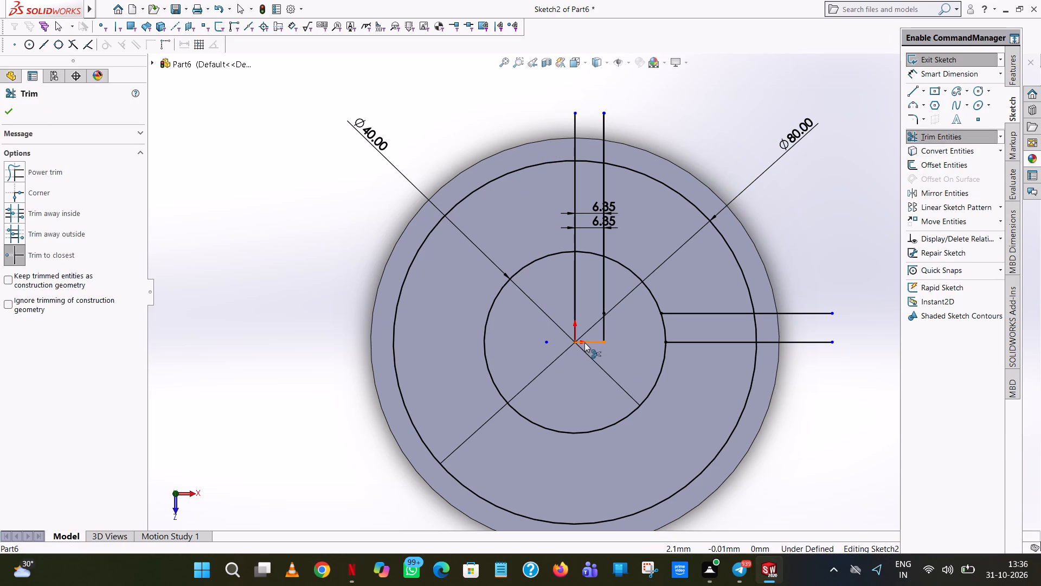
{"action": "left_click", "coordinate": [585, 341]}
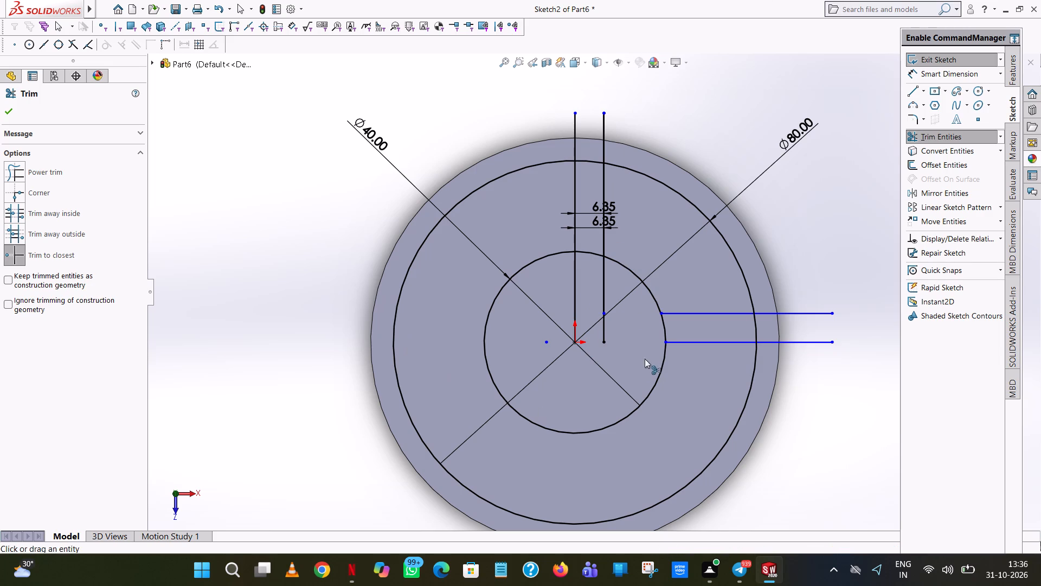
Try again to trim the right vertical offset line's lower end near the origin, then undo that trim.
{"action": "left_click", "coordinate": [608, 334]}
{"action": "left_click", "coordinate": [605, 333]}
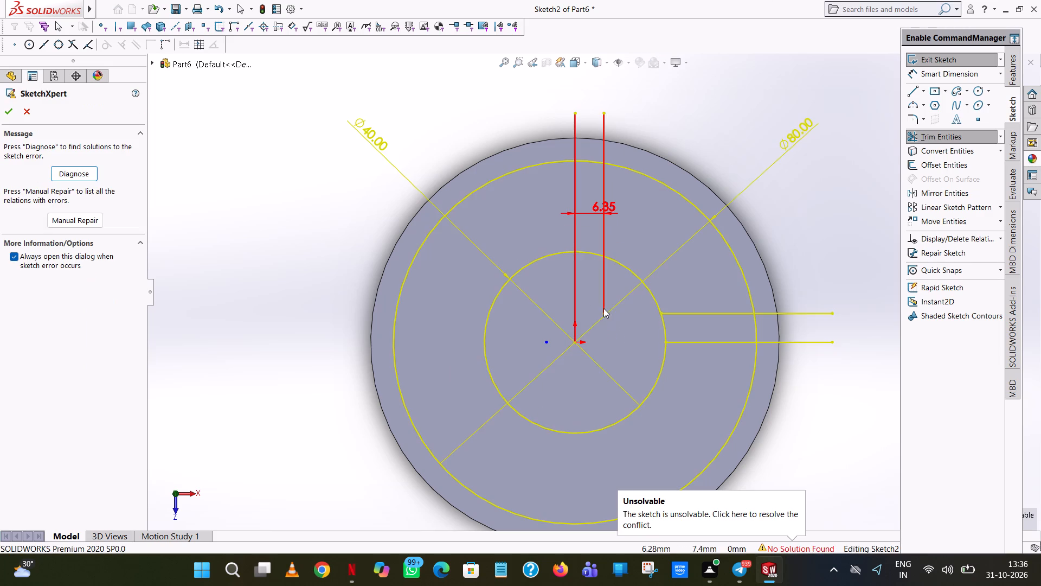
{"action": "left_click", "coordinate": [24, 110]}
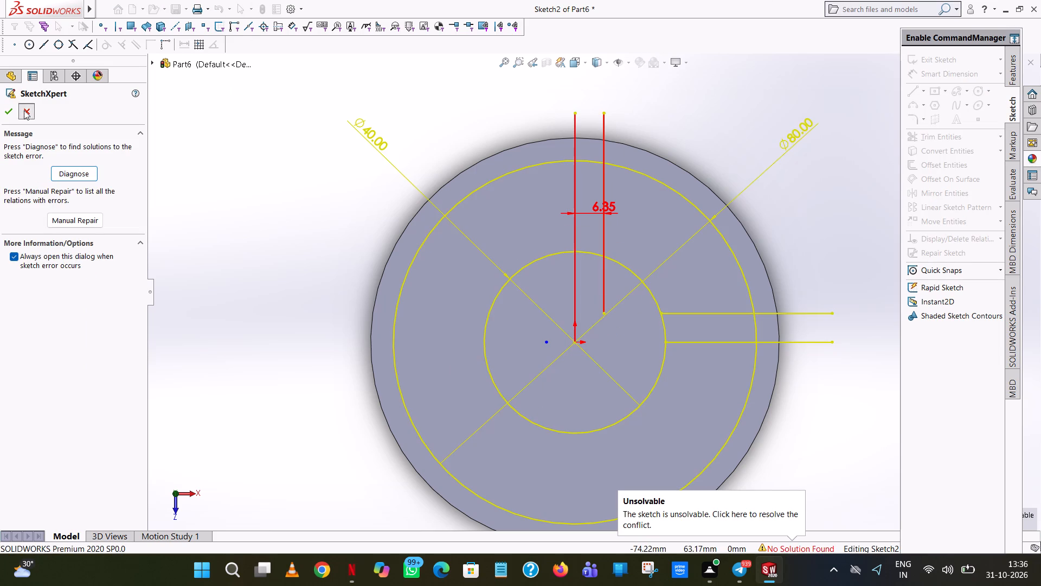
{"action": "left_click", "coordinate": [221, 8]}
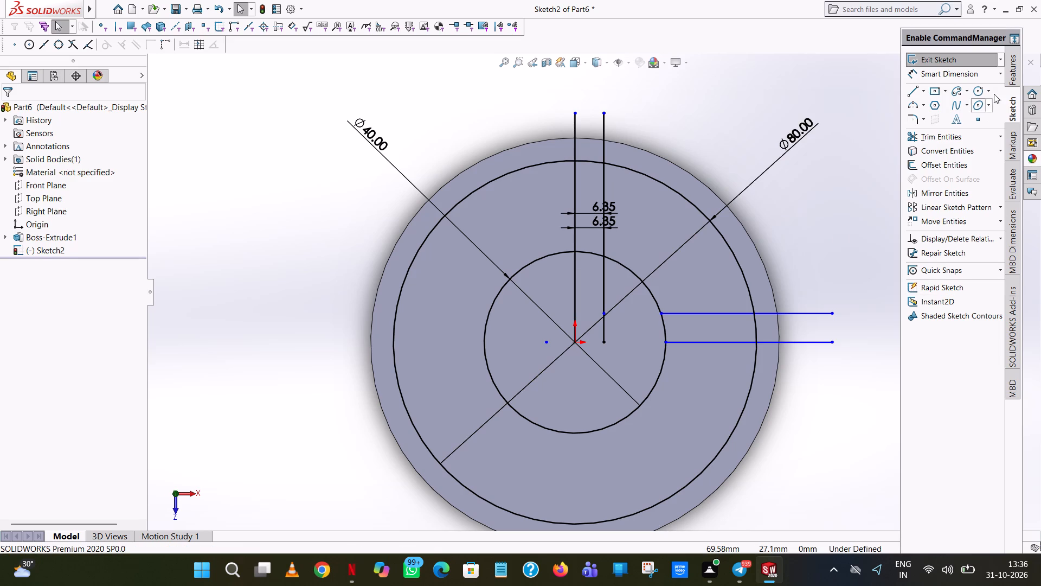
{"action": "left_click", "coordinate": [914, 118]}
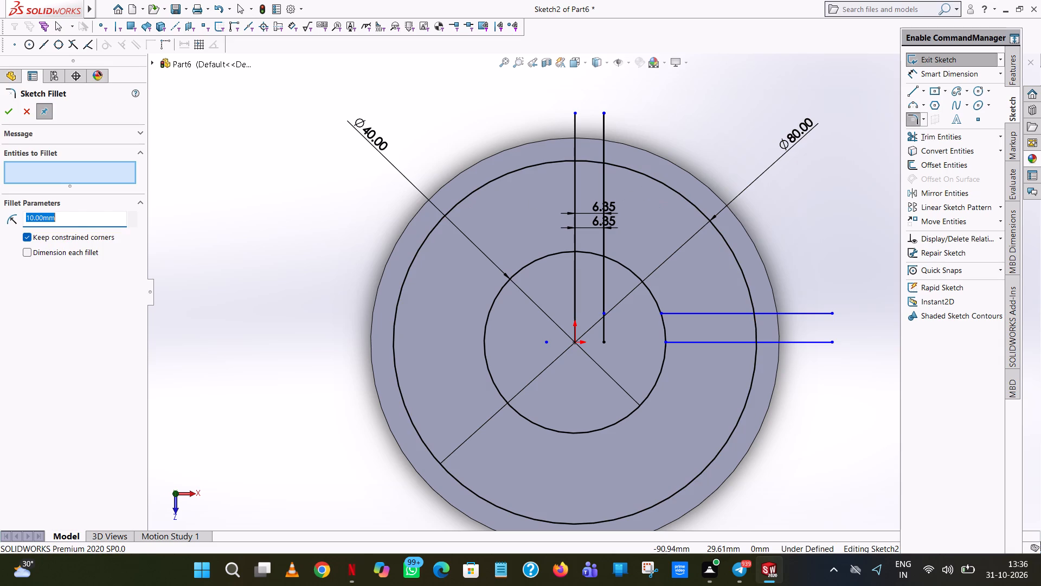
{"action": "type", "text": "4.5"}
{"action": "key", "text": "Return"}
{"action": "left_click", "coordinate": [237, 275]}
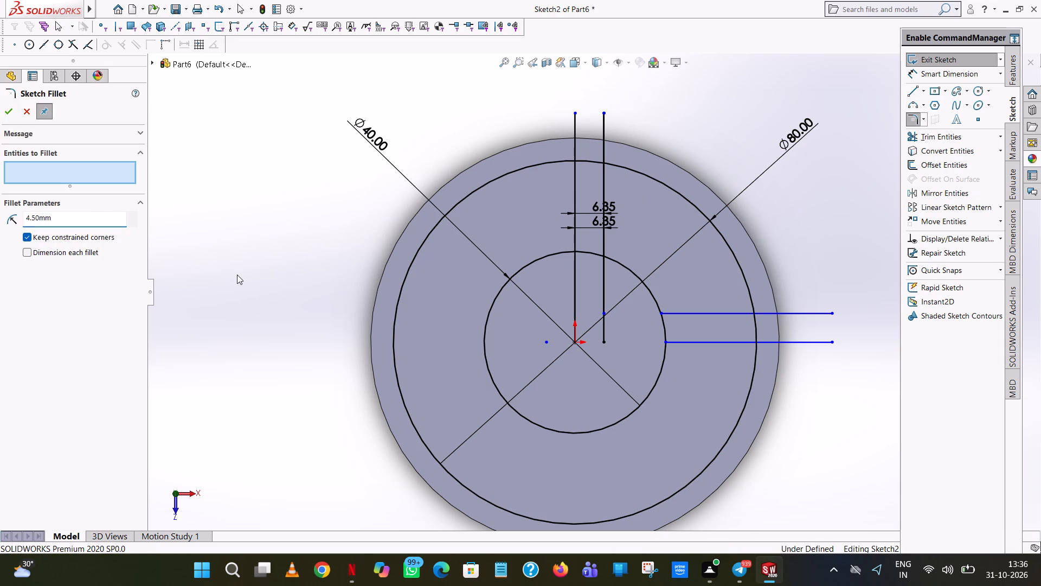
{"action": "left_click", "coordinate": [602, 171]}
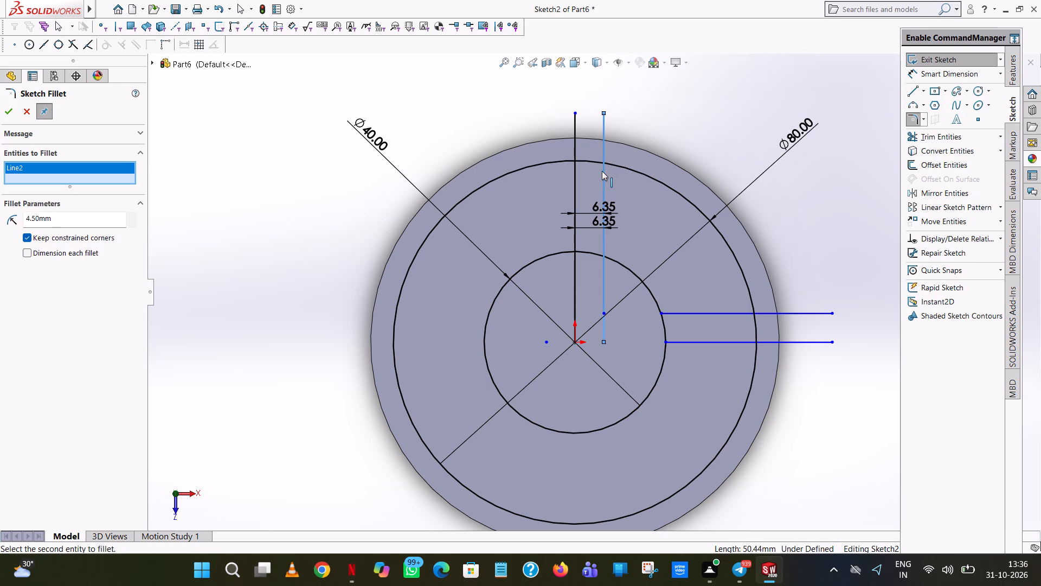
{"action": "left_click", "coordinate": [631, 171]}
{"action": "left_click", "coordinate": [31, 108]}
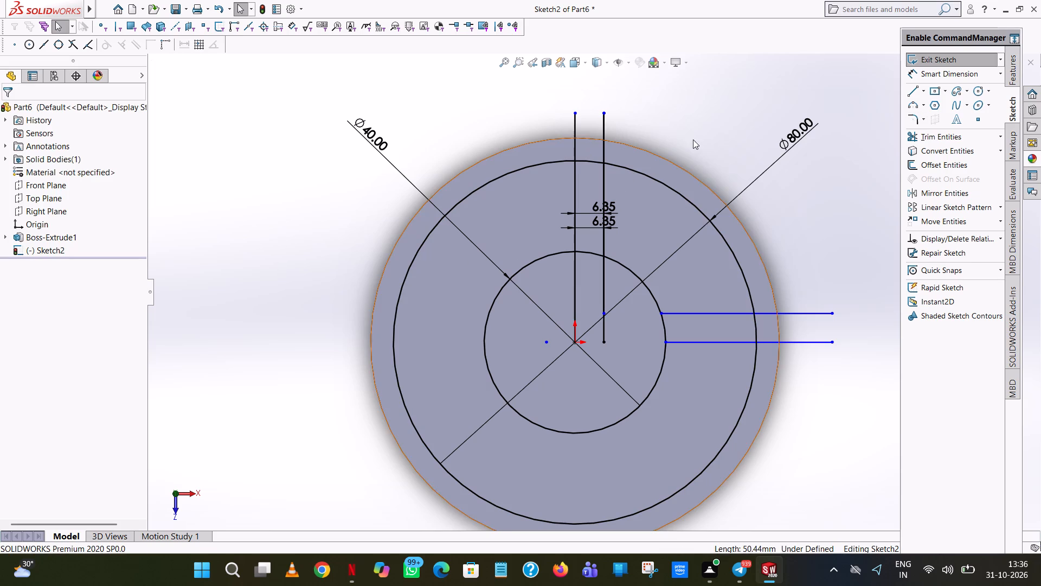
Sketch a perimeter circle of 4.5 mm radius tangent to the right vertical offset line and the inside of the 80 mm circle.
{"action": "left_click", "coordinate": [989, 90]}
{"action": "left_click", "coordinate": [982, 101]}
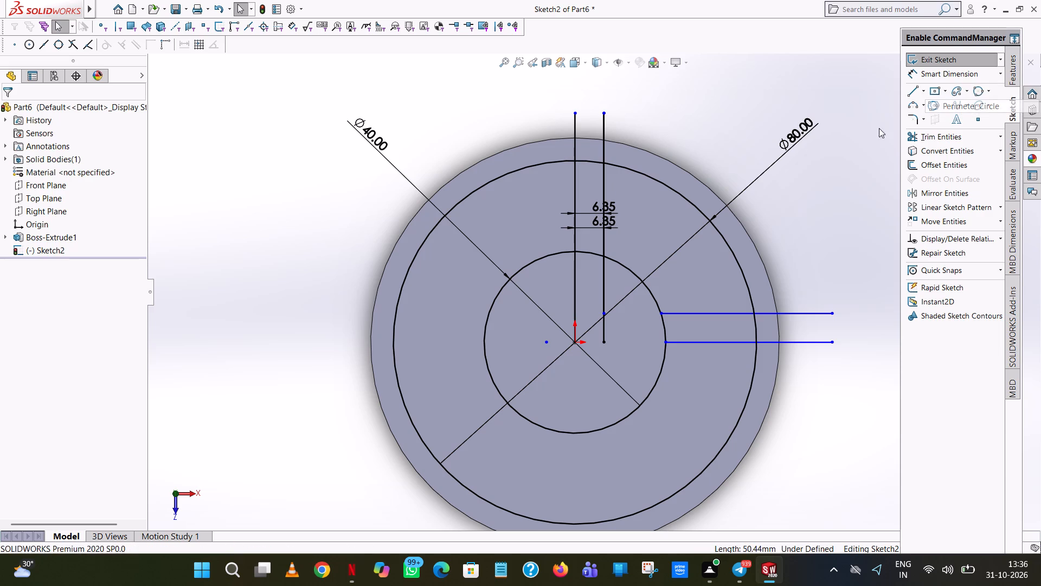
{"action": "left_click", "coordinate": [603, 184]}
{"action": "left_click", "coordinate": [626, 169]}
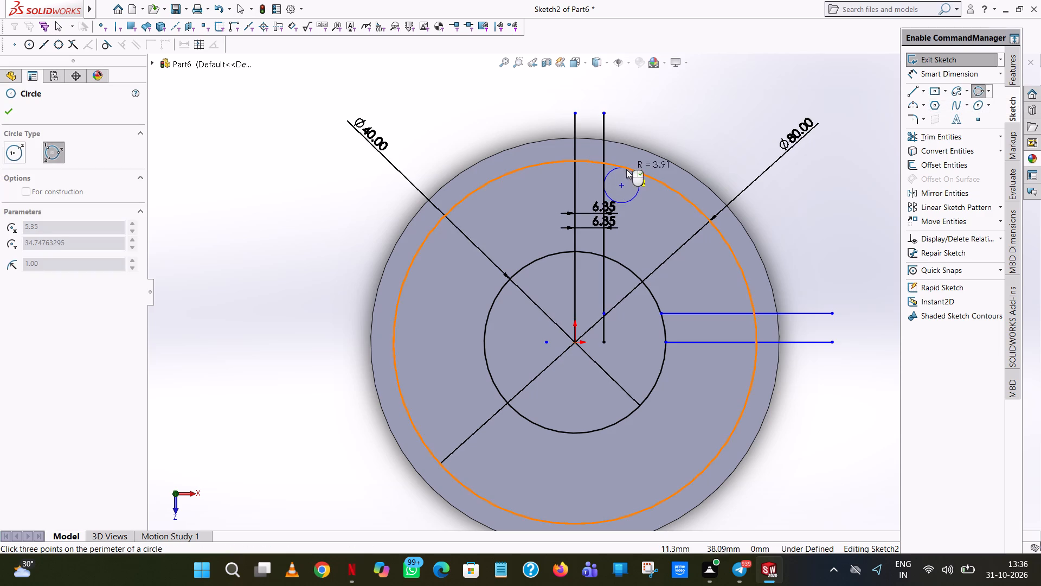
{"action": "left_click", "coordinate": [640, 207]}
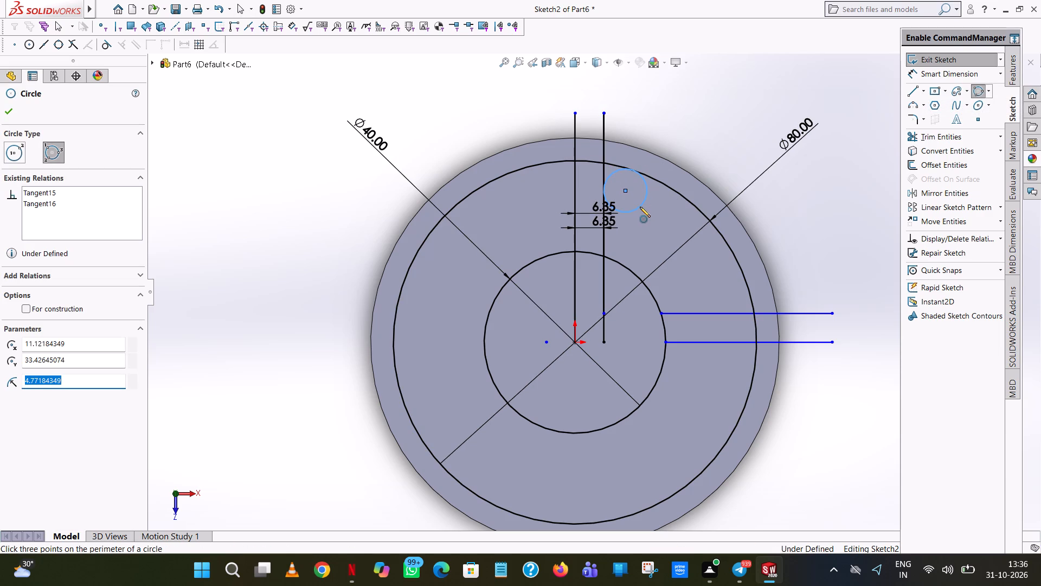
{"action": "type", "text": "4.5"}
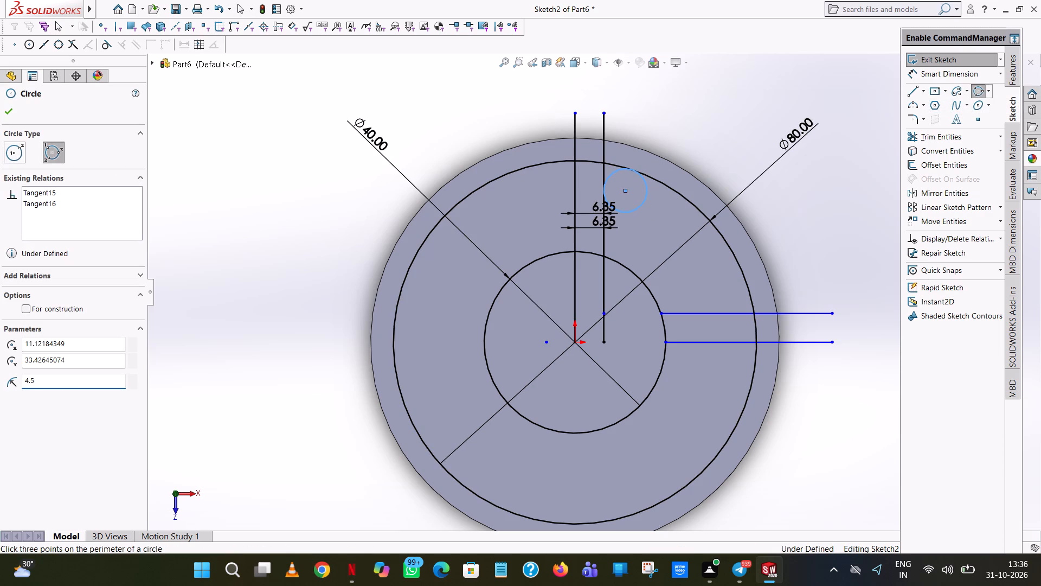
{"action": "key", "text": "Return"}
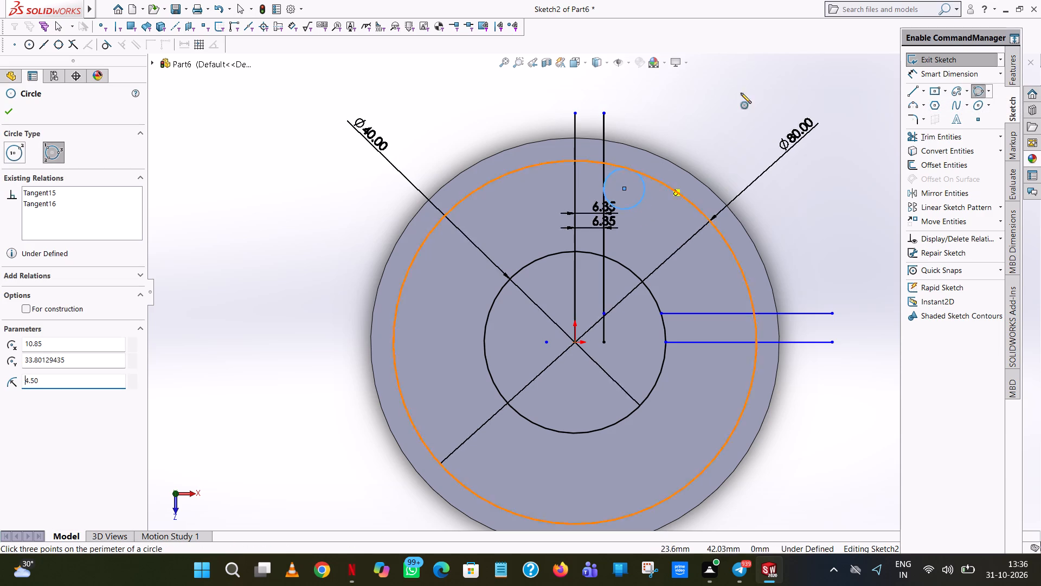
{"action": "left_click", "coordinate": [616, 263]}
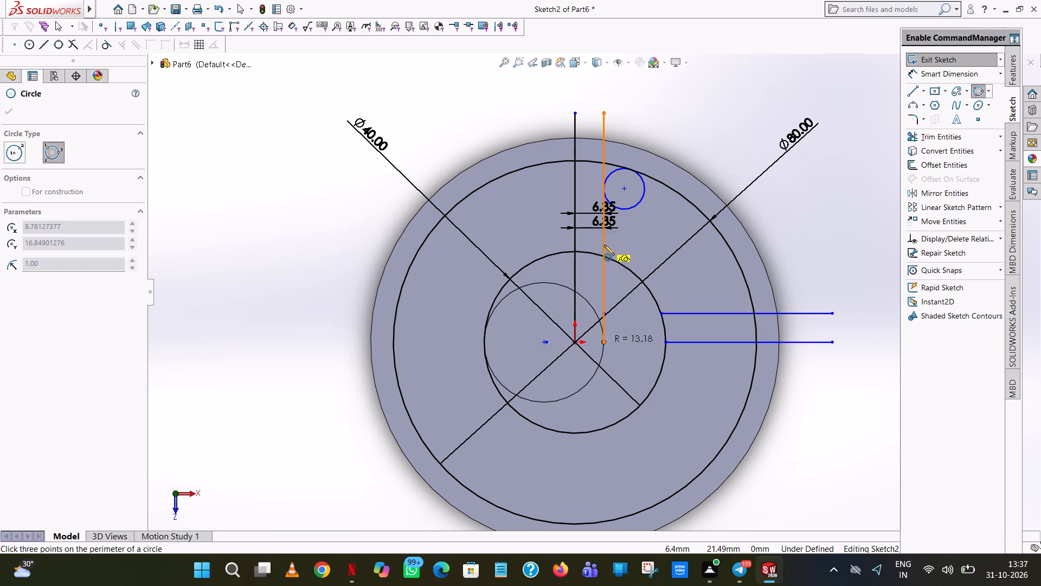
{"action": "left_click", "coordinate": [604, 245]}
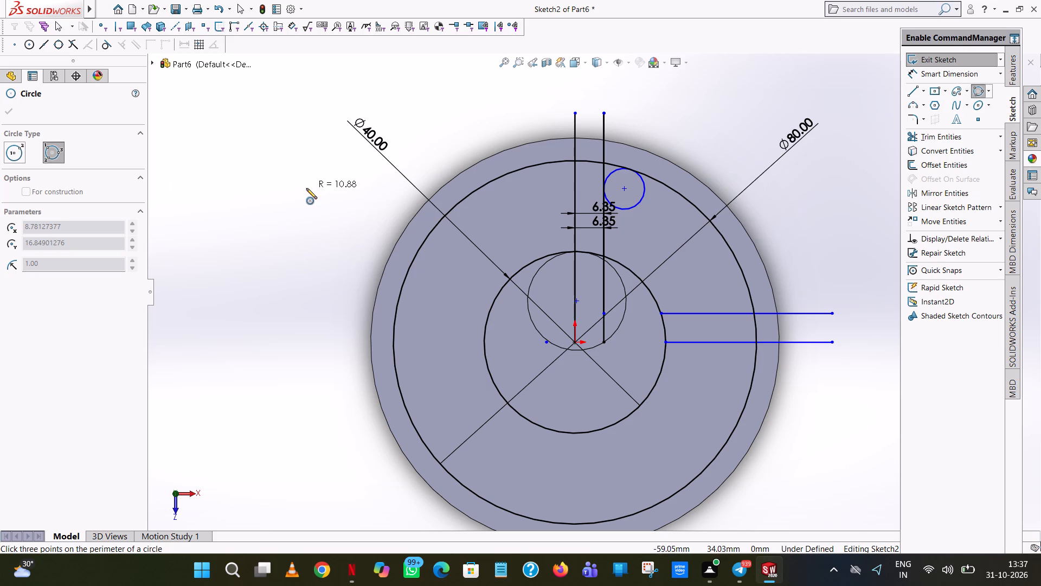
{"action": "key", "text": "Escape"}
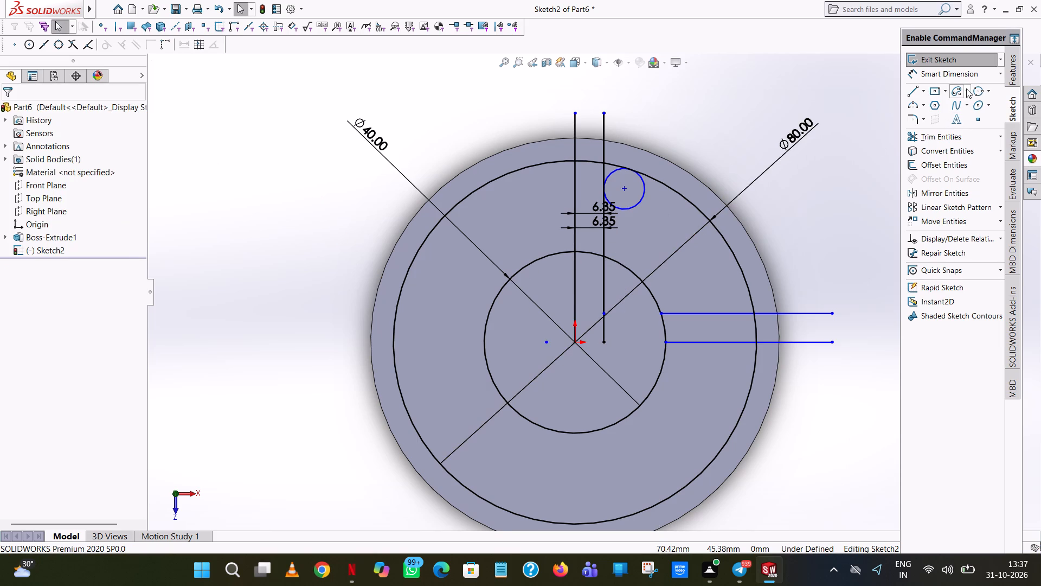
Sketch a perimeter circle of 4.5 mm radius tangent to the right vertical offset line and the outside of the 40 mm circle.
{"action": "left_click", "coordinate": [979, 91]}
{"action": "left_click", "coordinate": [602, 238]}
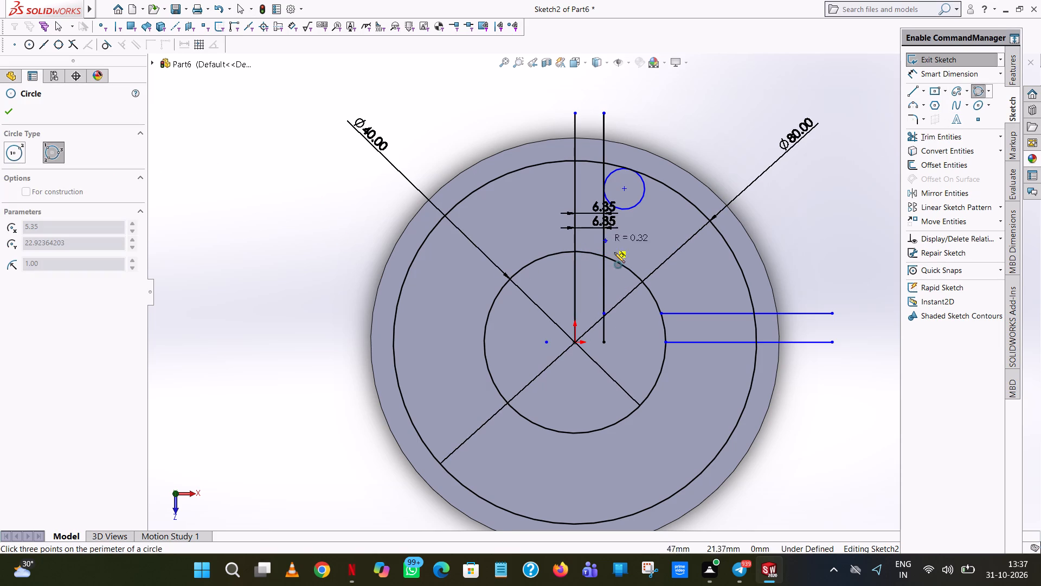
{"action": "left_click", "coordinate": [620, 263]}
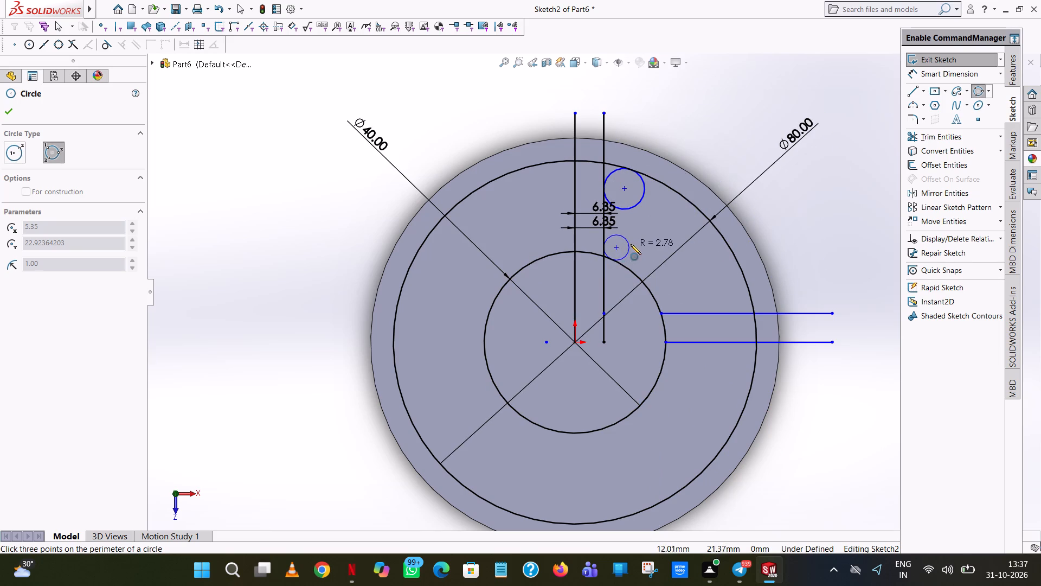
{"action": "left_click", "coordinate": [647, 222]}
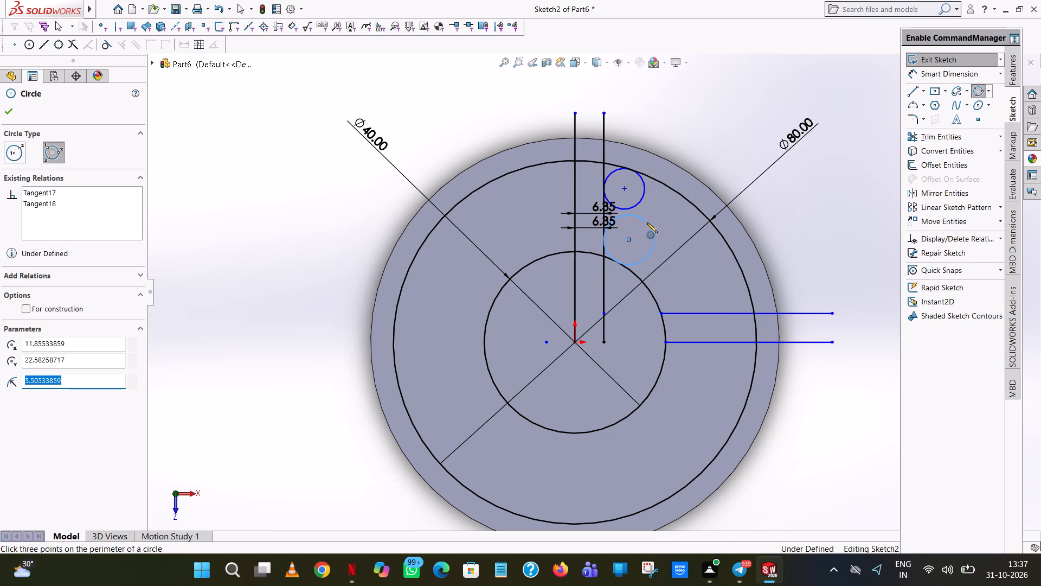
{"action": "type", "text": "4.5"}
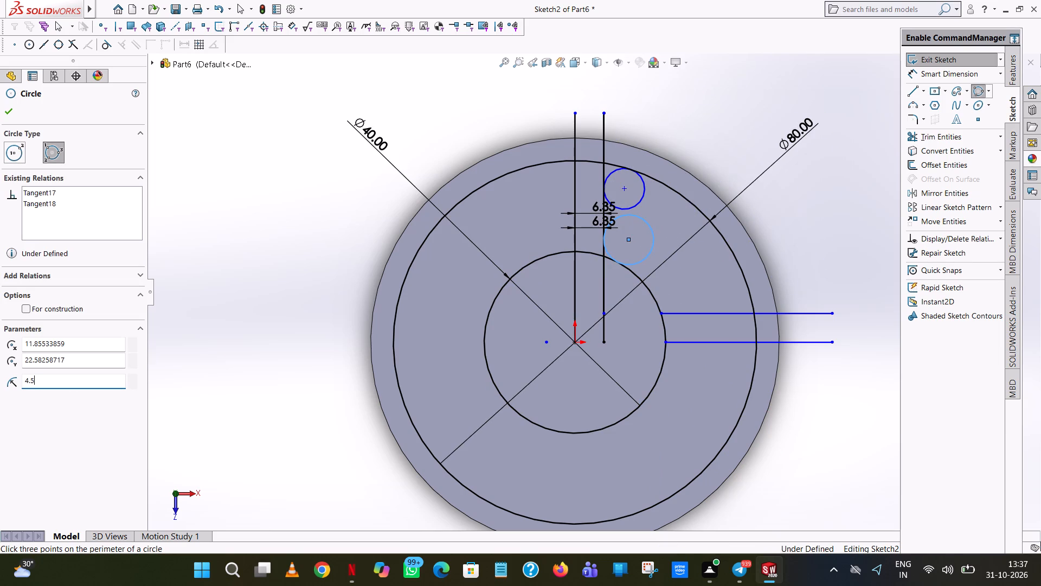
{"action": "key", "text": "Return"}
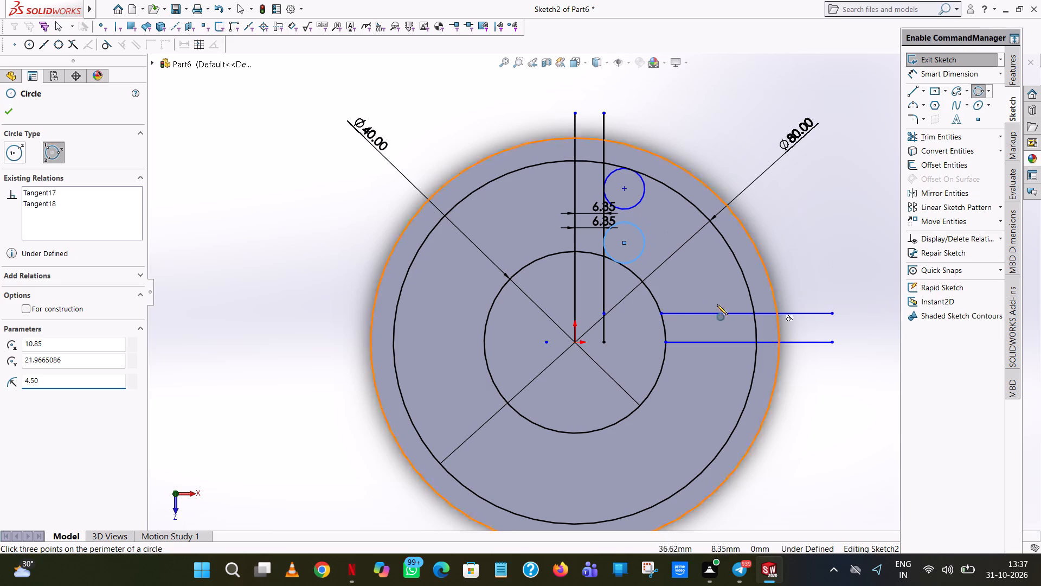
Sketch a perimeter circle of 4.5 mm radius tangent to the outside of the 40 mm circle and the upper horizontal line.
{"action": "left_click", "coordinate": [654, 300]}
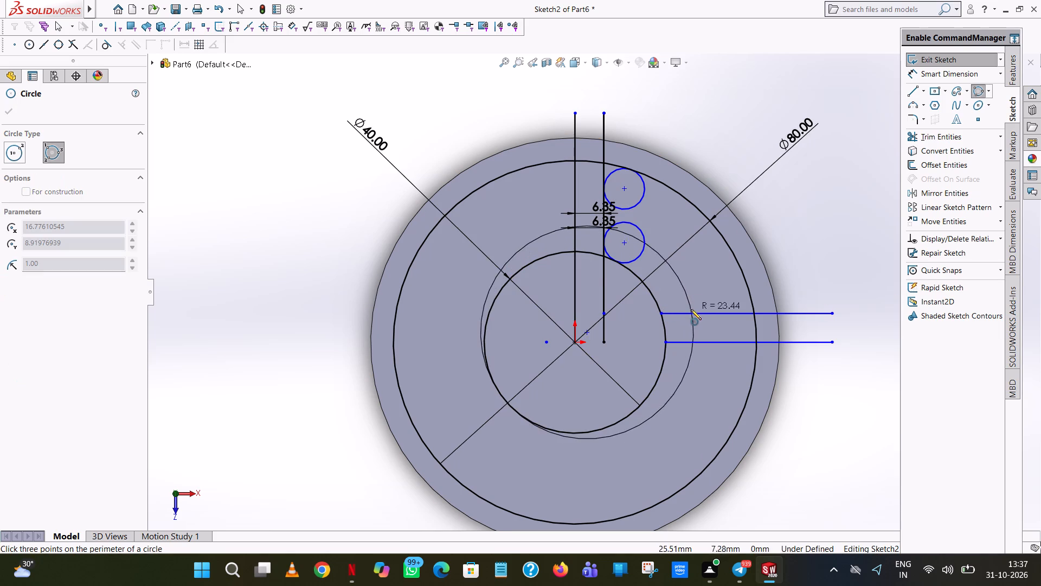
{"action": "left_click", "coordinate": [691, 311]}
{"action": "left_click", "coordinate": [709, 246]}
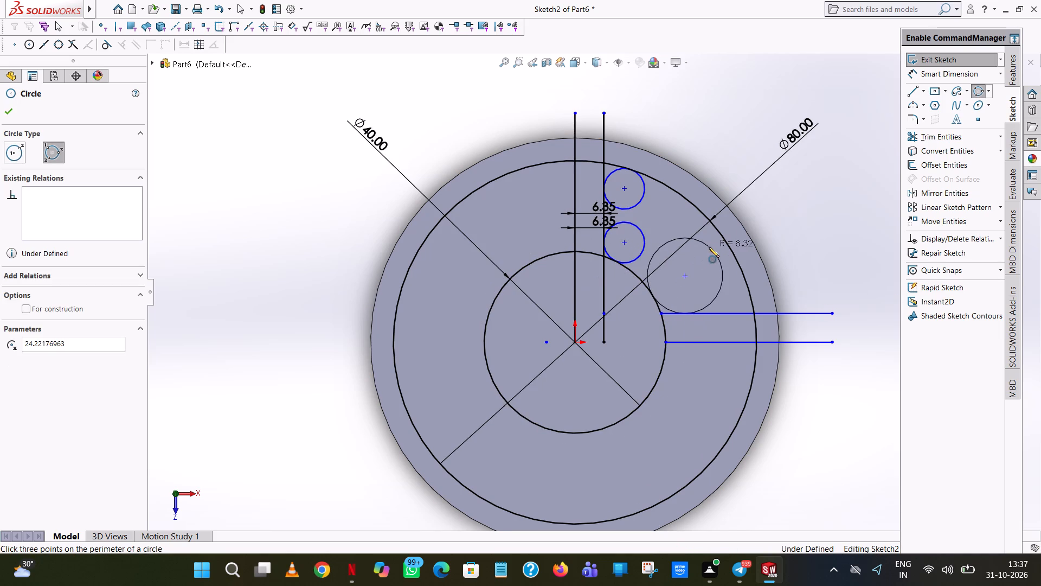
{"action": "type", "text": "4.5"}
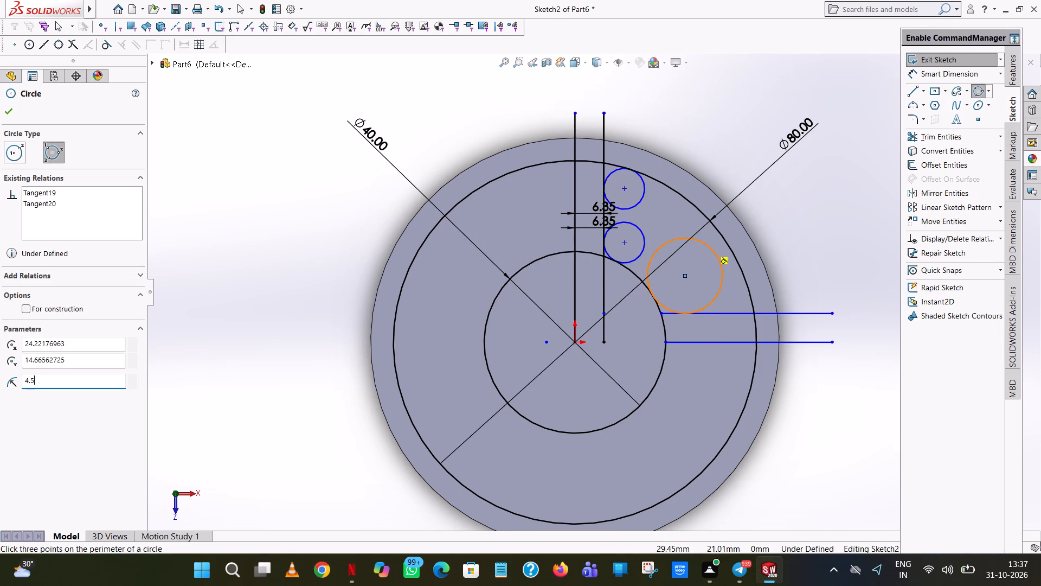
{"action": "key", "text": "Return"}
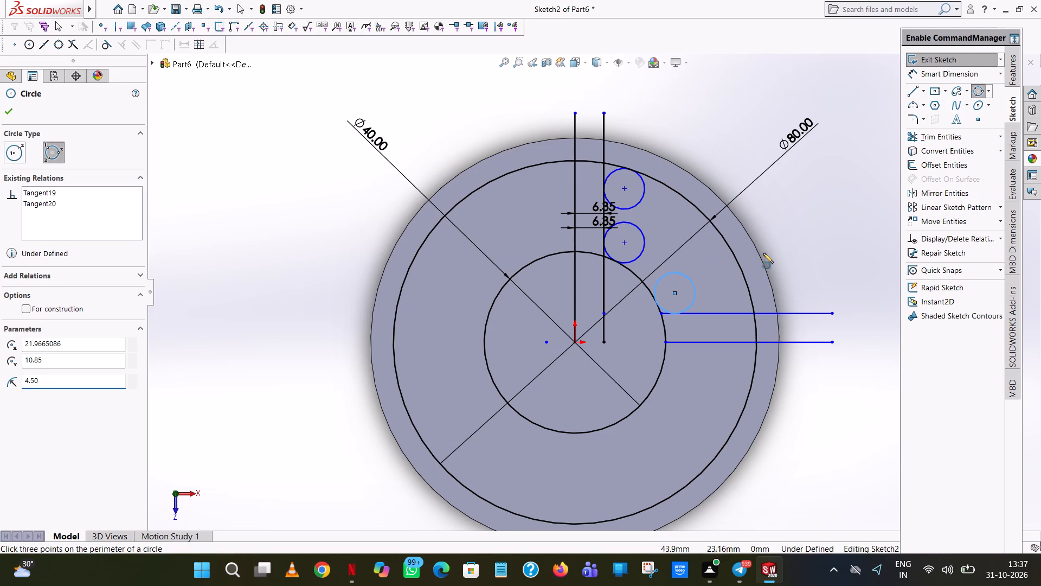
Sketch a perimeter circle of 4.5 mm radius tangent to the upper horizontal line and the inside of the 80 mm circle.
{"action": "left_click", "coordinate": [722, 312]}
{"action": "left_click", "coordinate": [742, 279]}
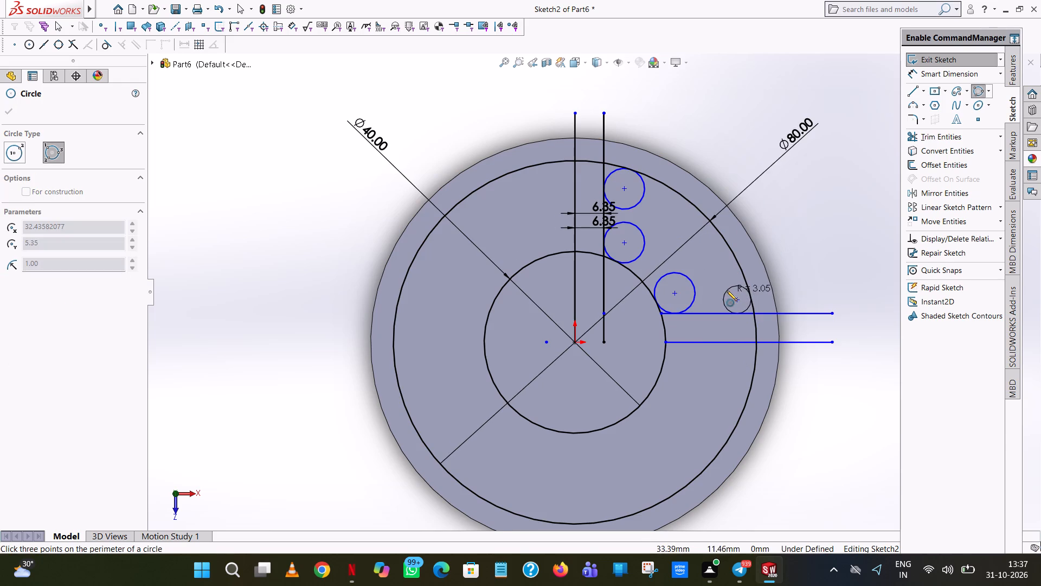
{"action": "left_click", "coordinate": [714, 277]}
{"action": "type", "text": "4.5"}
{"action": "key", "text": "Return"}
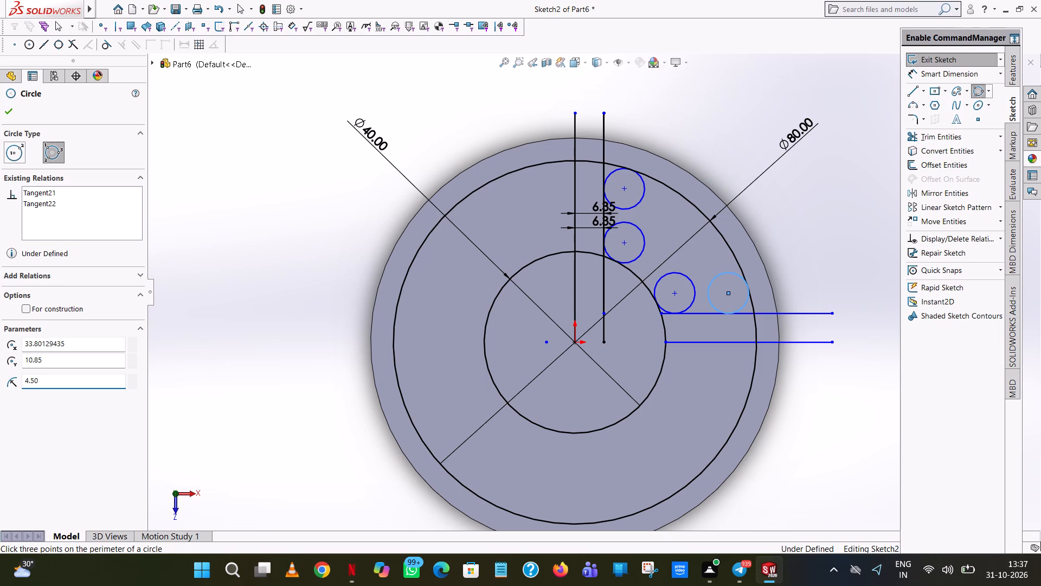
{"action": "right_click", "coordinate": [714, 277]}
{"action": "left_click", "coordinate": [741, 283]}
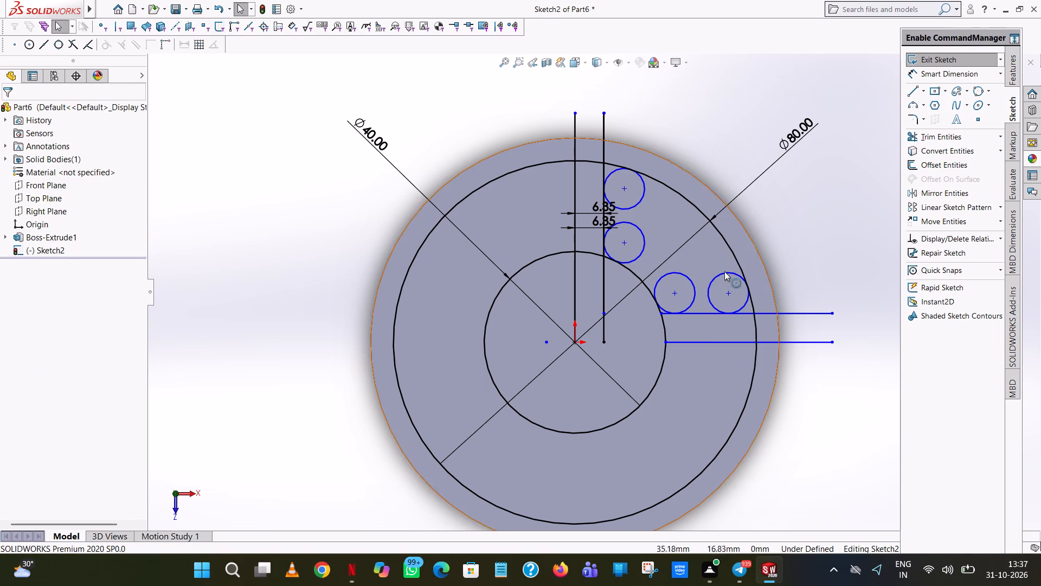
{"action": "left_click", "coordinate": [718, 277]}
{"action": "left_click", "coordinate": [812, 179]}
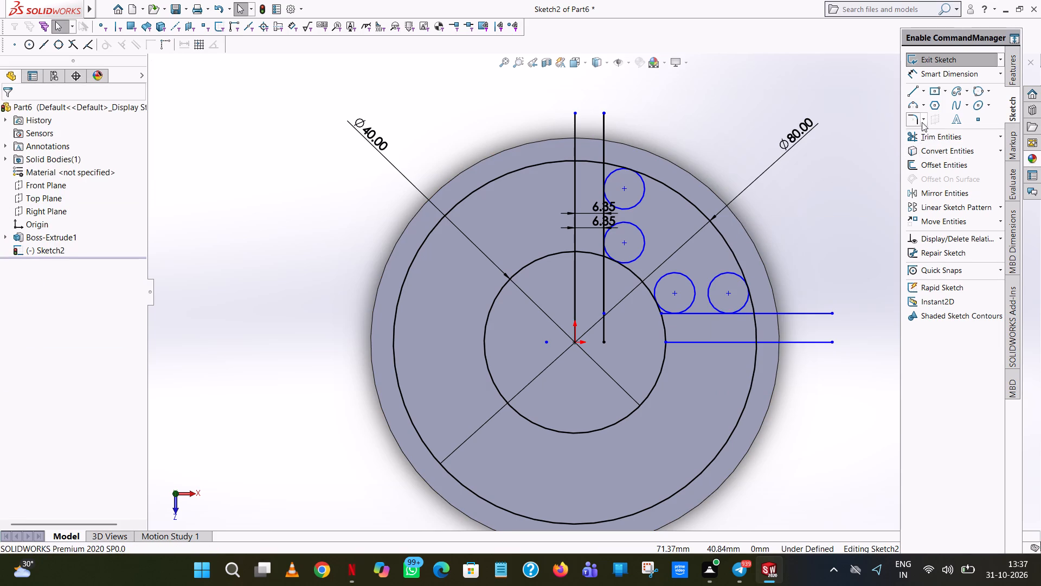
Trim the upper horizontal line to the span between its two tangent circles and reduce both circles to corner arcs.
{"action": "left_click", "coordinate": [978, 137]}
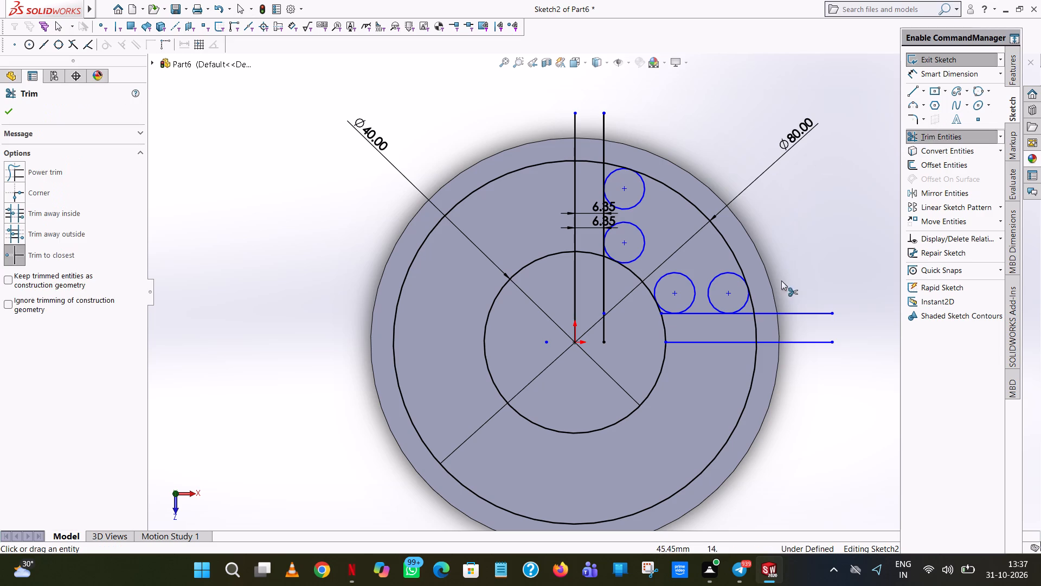
{"action": "left_click", "coordinate": [802, 310]}
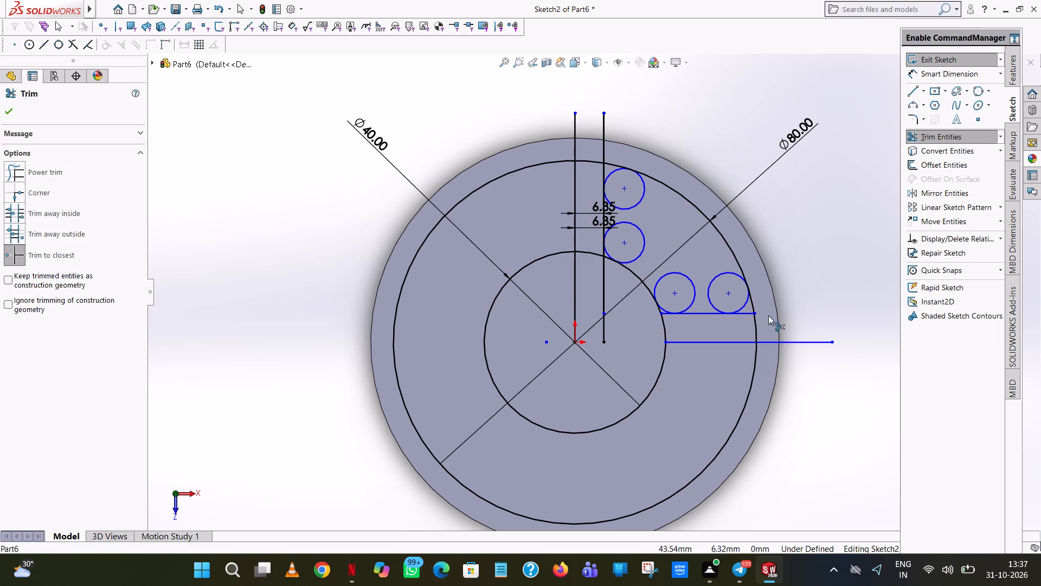
{"action": "left_click", "coordinate": [743, 315]}
{"action": "left_click", "coordinate": [719, 278]}
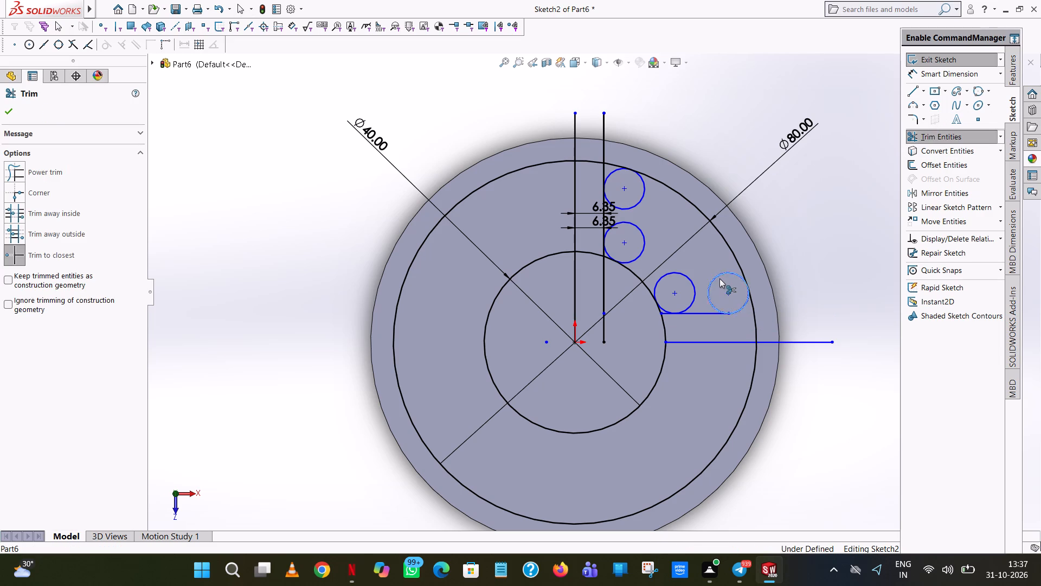
{"action": "left_click", "coordinate": [688, 276]}
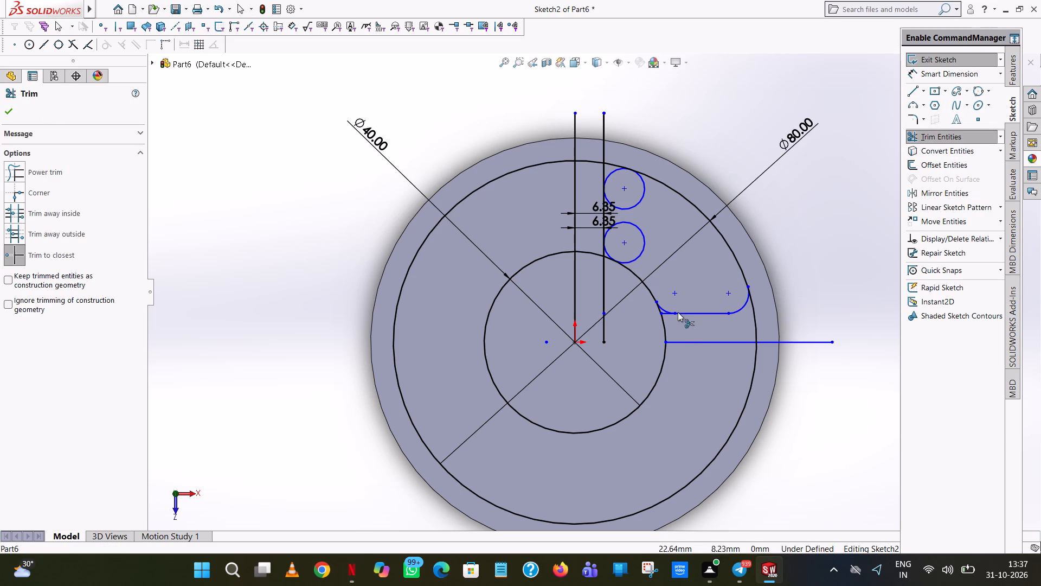
{"action": "scroll", "coordinate": [686, 340], "scroll_direction": "down", "scroll_amount": 9}
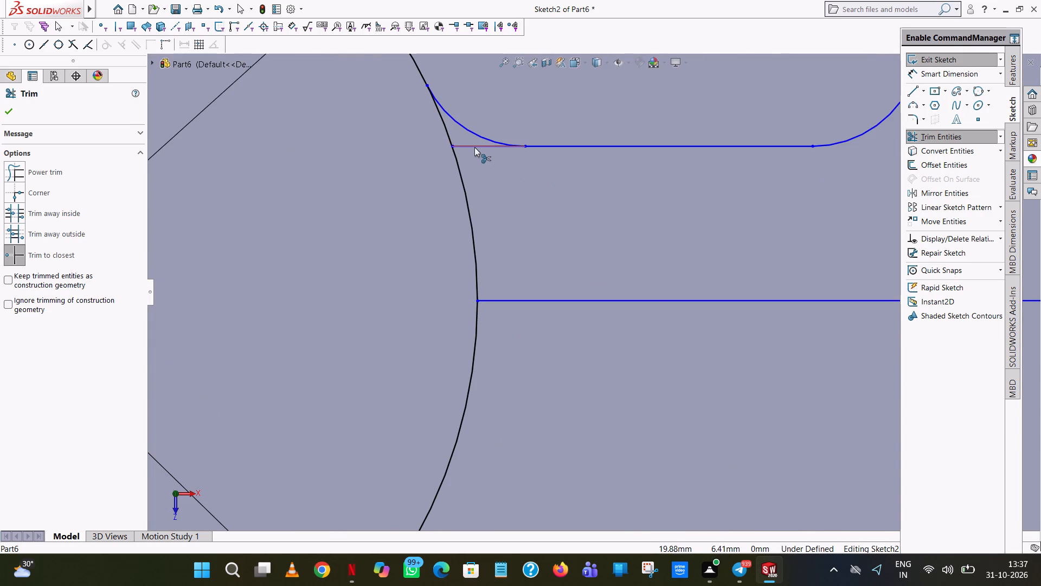
{"action": "left_click", "coordinate": [474, 148]}
Trim away the 40 mm circle's arc between the lower horizontal line and the adjacent corner arc.
{"action": "scroll", "coordinate": [474, 148], "scroll_direction": "up", "scroll_amount": 7}
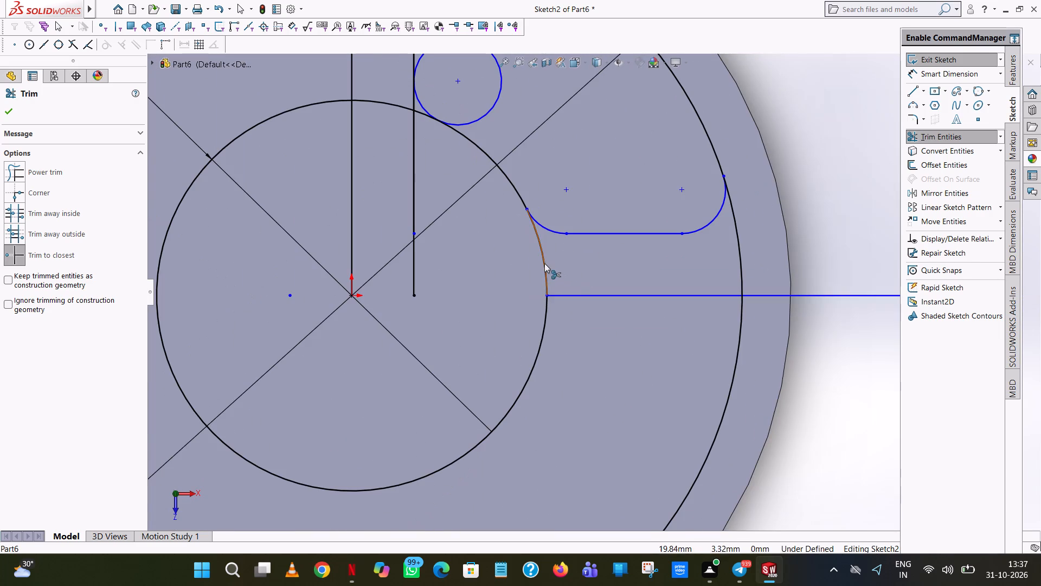
{"action": "left_click", "coordinate": [544, 263]}
Reduce the two circles beside the vertical offset line to corner arcs and trim the 80 mm circle between that line and the upper arc.
{"action": "scroll", "coordinate": [545, 148], "scroll_direction": "up", "scroll_amount": 4}
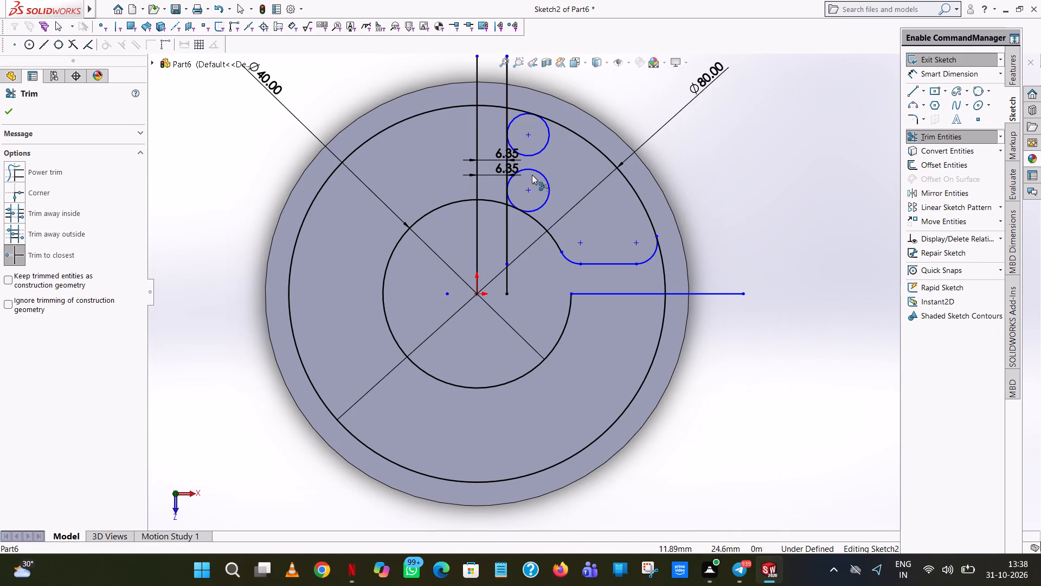
{"action": "left_click", "coordinate": [548, 195]}
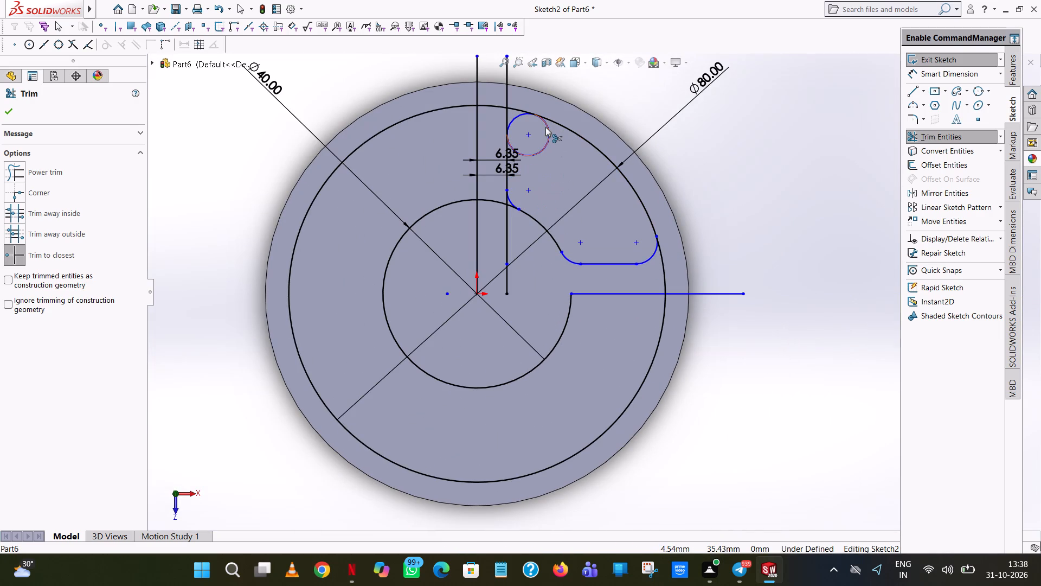
{"action": "left_click", "coordinate": [545, 127]}
{"action": "scroll", "coordinate": [542, 129], "scroll_direction": "down", "scroll_amount": 8}
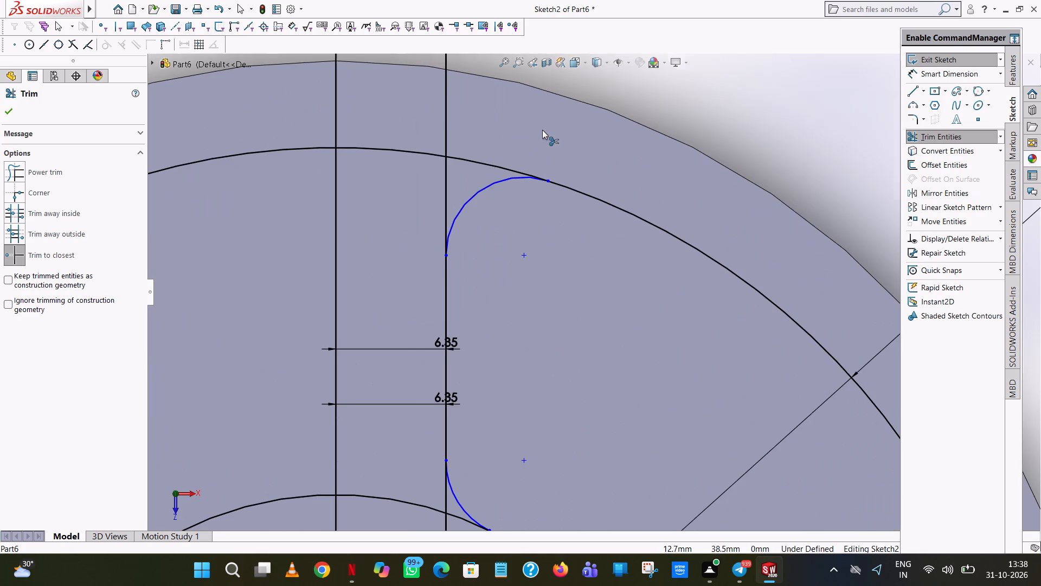
{"action": "left_click", "coordinate": [491, 164]}
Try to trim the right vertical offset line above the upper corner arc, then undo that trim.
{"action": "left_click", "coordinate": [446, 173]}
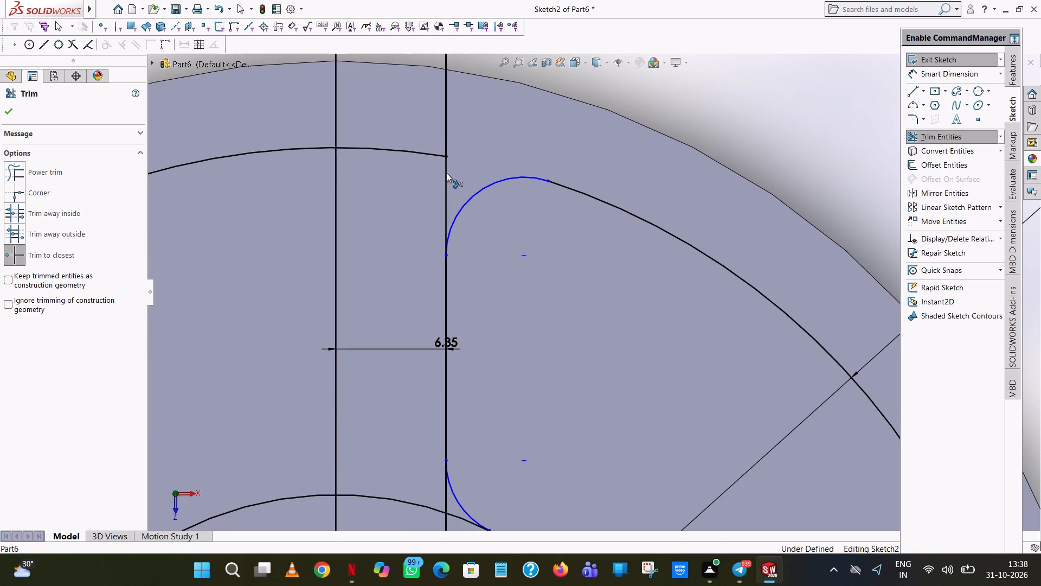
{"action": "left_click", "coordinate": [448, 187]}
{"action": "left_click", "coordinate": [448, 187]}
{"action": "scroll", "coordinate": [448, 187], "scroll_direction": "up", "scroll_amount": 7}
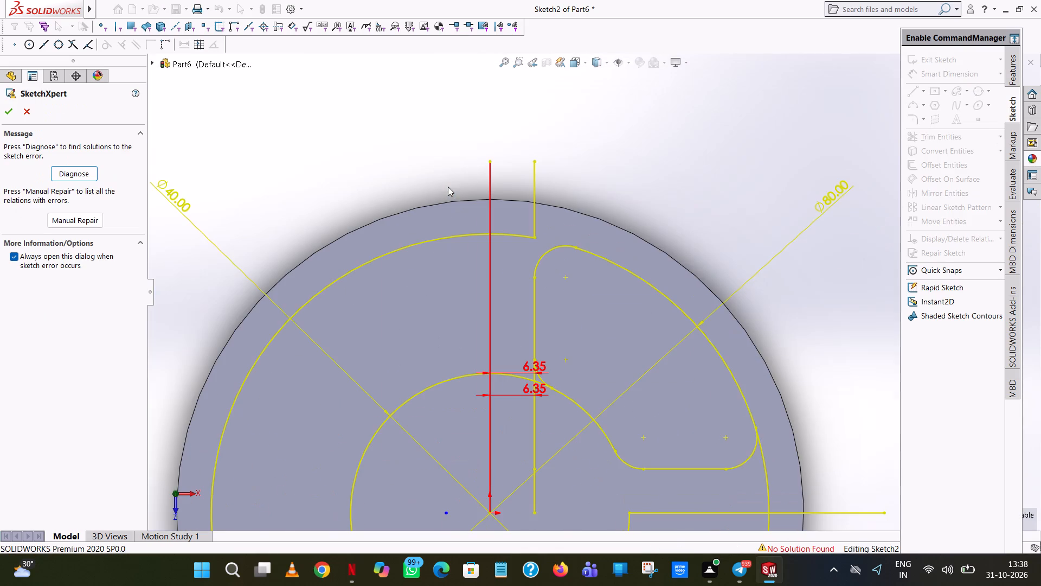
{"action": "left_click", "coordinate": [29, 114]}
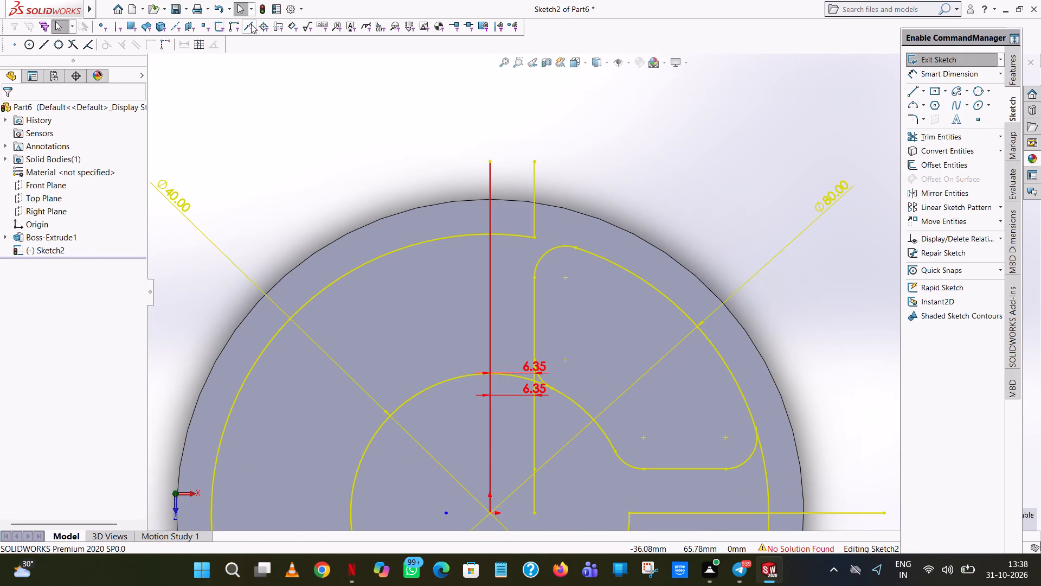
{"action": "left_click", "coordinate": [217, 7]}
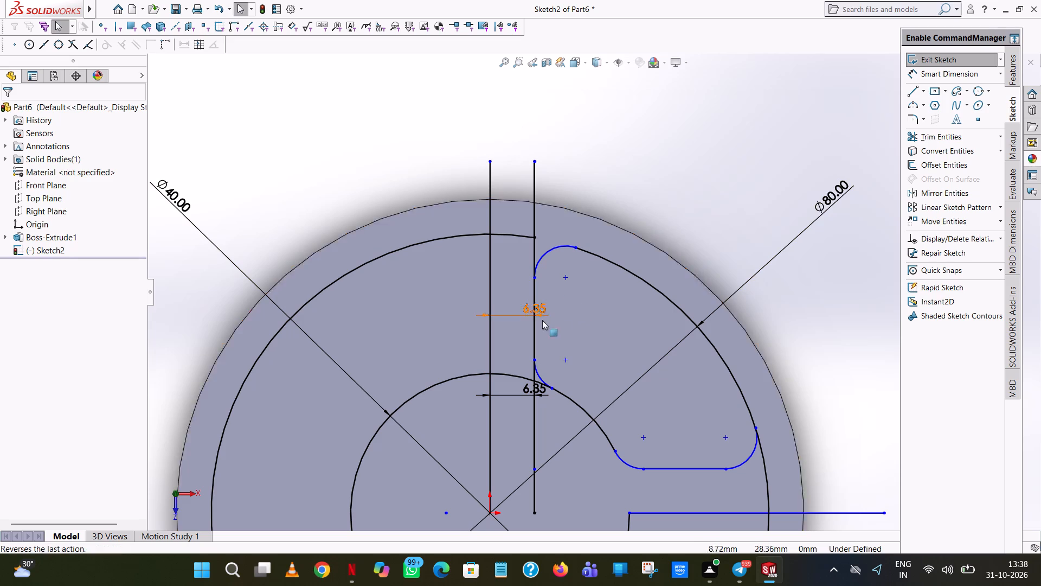
Trim away the 40 mm circle's short arc between the right vertical offset line and the adjacent corner arc.
{"action": "scroll", "coordinate": [543, 398], "scroll_direction": "up", "scroll_amount": 4}
{"action": "scroll", "coordinate": [583, 341], "scroll_direction": "down", "scroll_amount": 3}
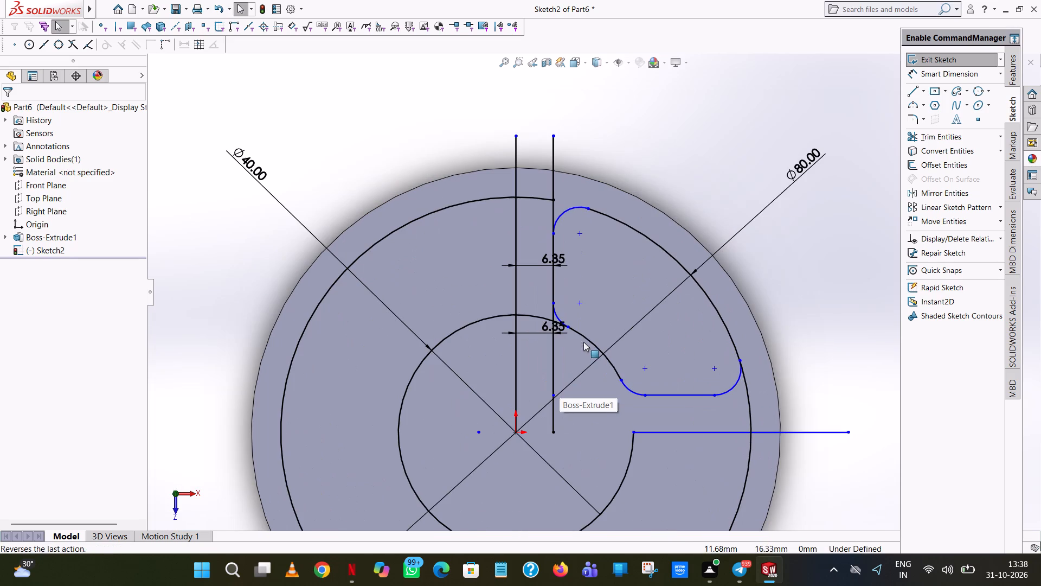
{"action": "left_click", "coordinate": [971, 138]}
{"action": "scroll", "coordinate": [555, 330], "scroll_direction": "down", "scroll_amount": 6}
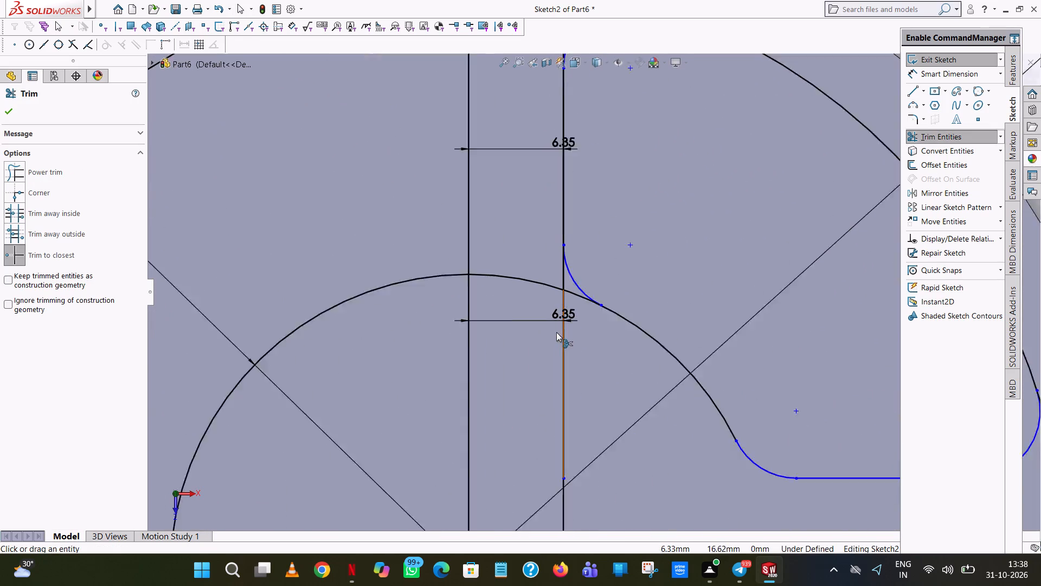
{"action": "left_click", "coordinate": [582, 284]}
{"action": "left_click", "coordinate": [582, 284]}
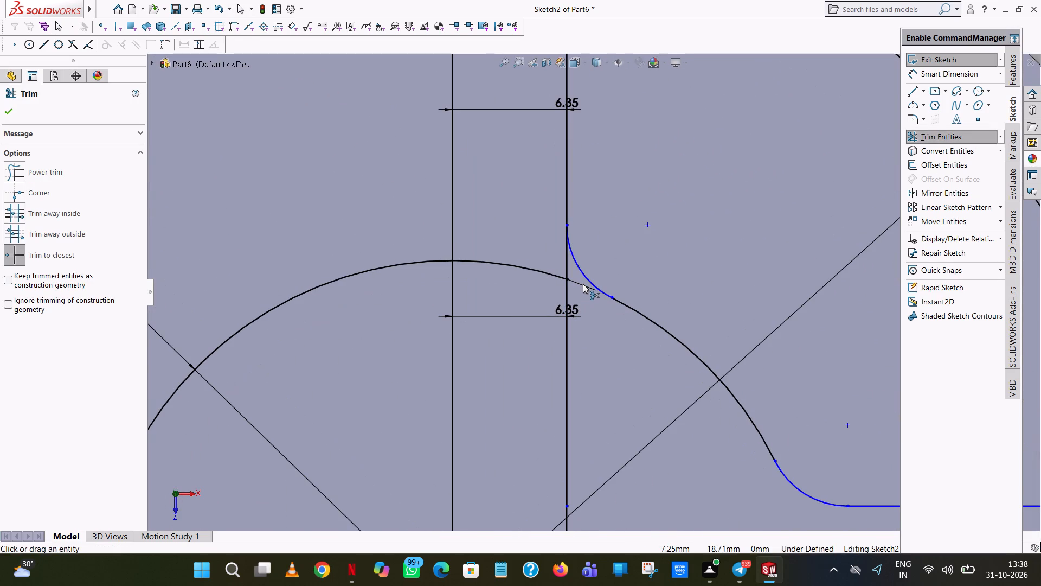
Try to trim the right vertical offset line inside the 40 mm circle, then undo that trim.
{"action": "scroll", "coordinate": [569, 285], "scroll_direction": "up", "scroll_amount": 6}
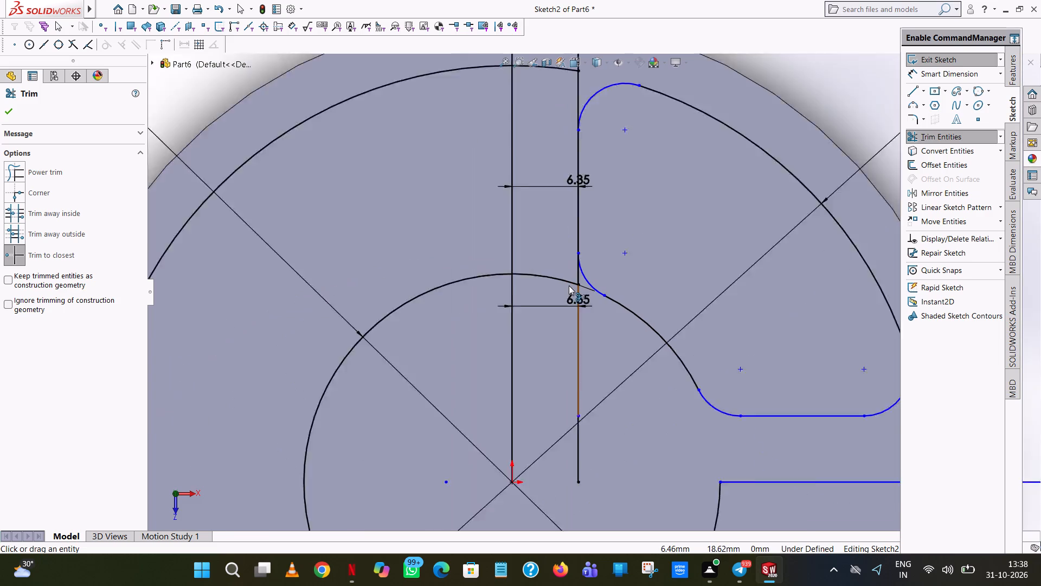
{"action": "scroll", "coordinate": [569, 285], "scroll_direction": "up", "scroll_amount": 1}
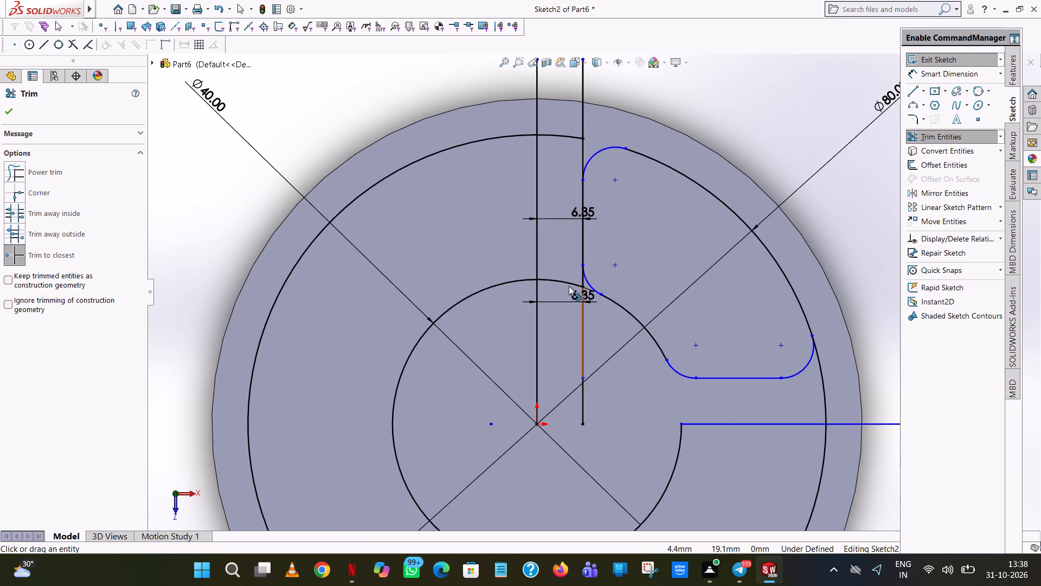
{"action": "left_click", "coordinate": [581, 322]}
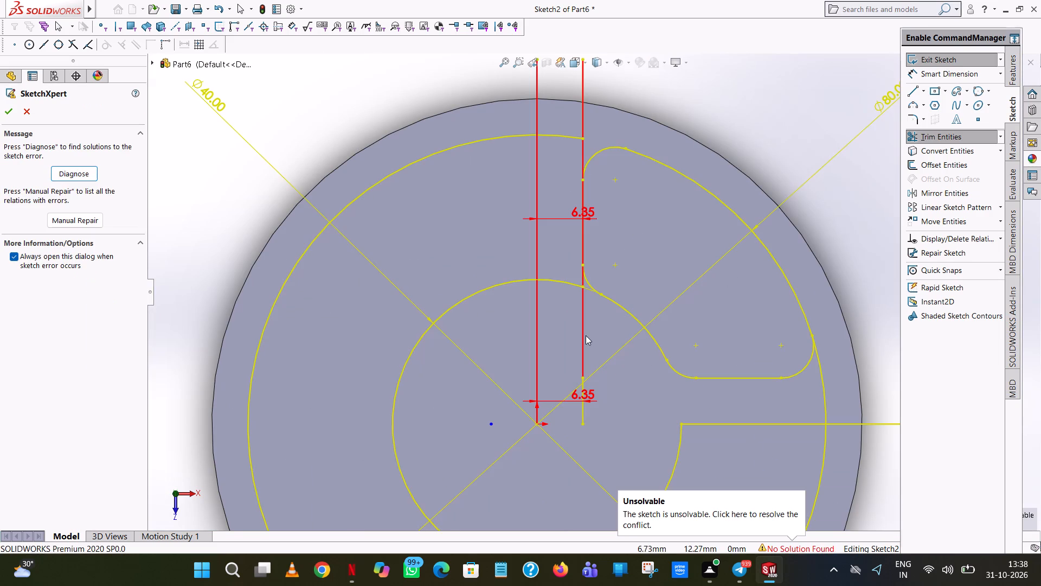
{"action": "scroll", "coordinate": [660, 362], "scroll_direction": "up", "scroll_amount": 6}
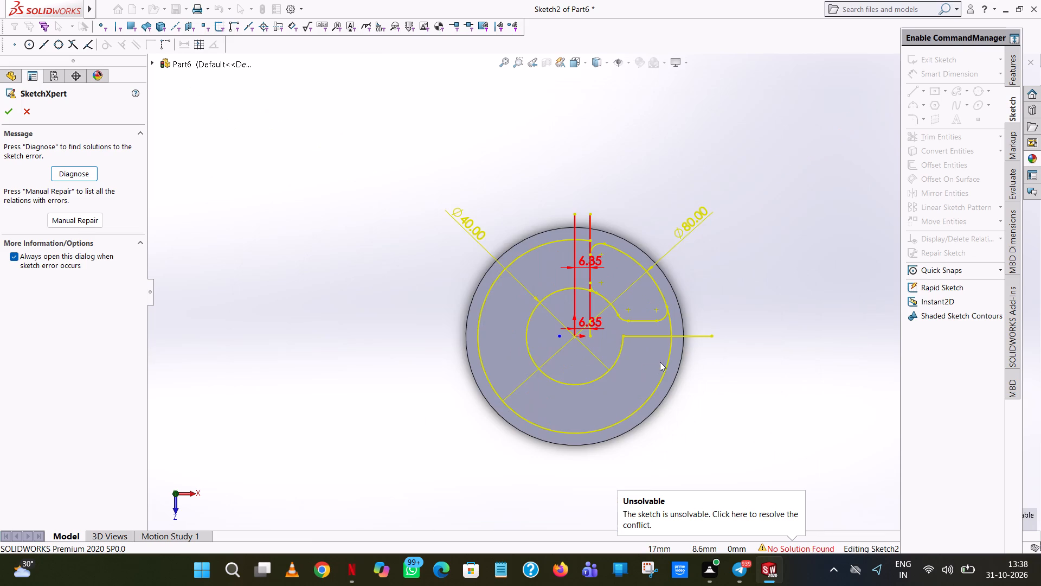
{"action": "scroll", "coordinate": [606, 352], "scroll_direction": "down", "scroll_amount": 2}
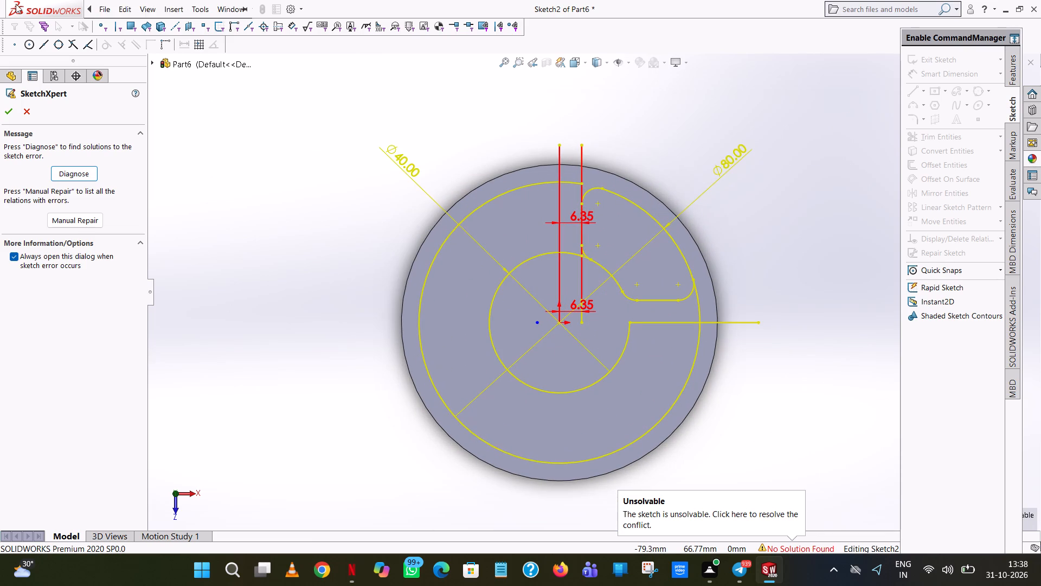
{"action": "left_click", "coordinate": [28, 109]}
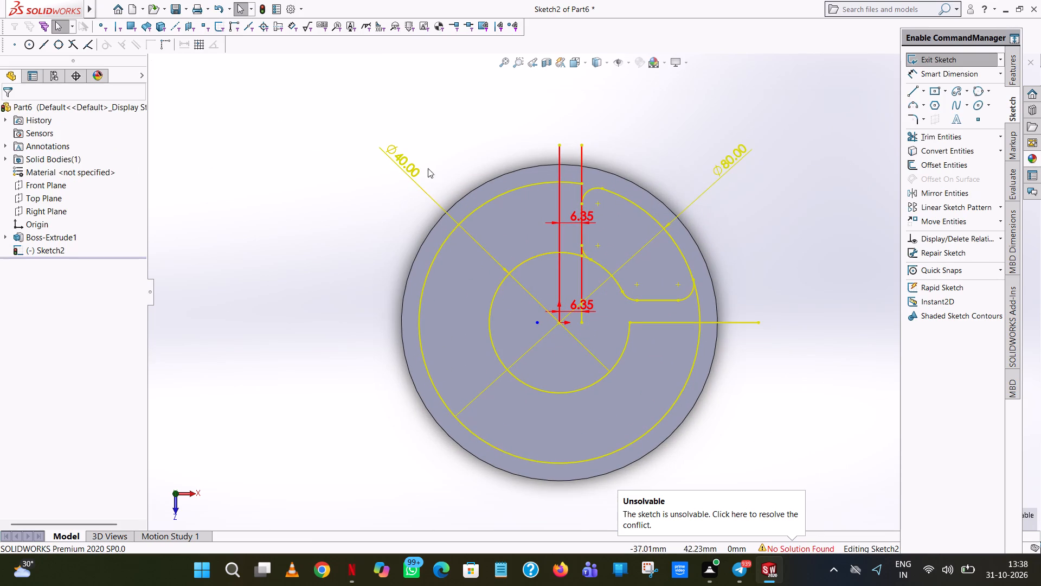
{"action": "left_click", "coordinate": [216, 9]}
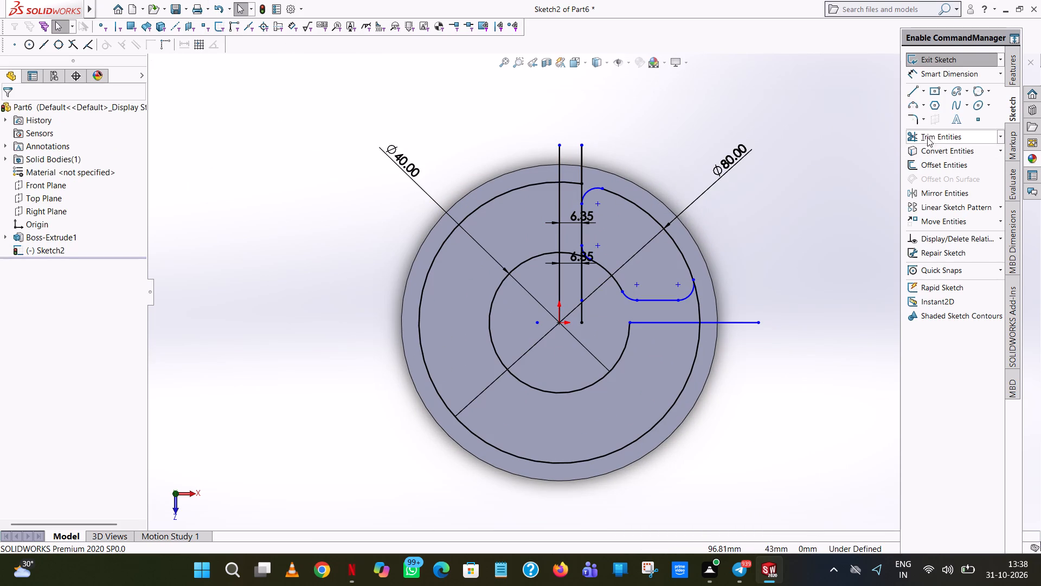
Trim away the whole vertical centre line running up from the origin.
{"action": "left_click", "coordinate": [927, 137]}
{"action": "scroll", "coordinate": [563, 297], "scroll_direction": "down", "scroll_amount": 2}
{"action": "left_click", "coordinate": [560, 278]}
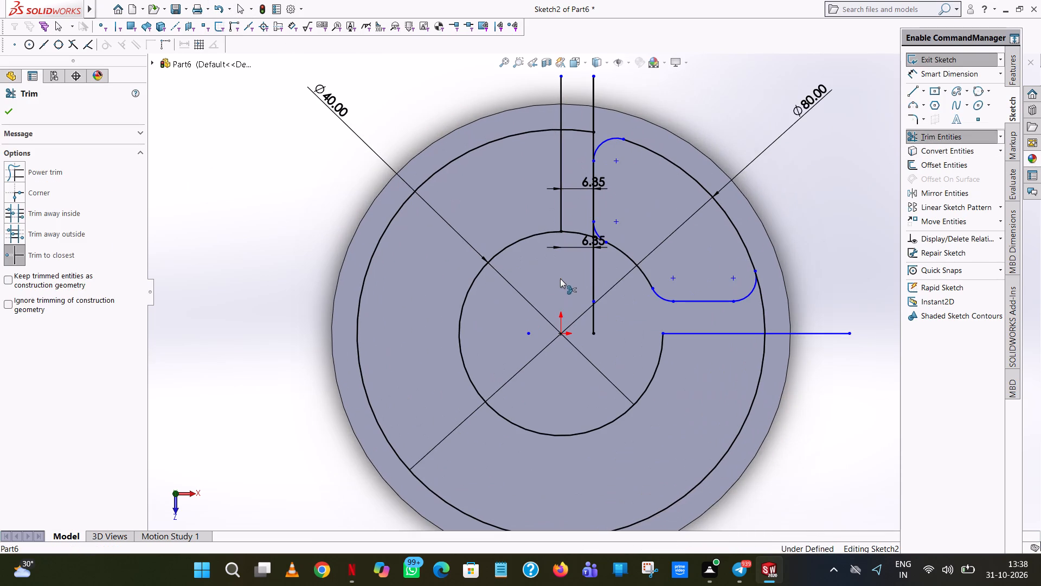
{"action": "left_click", "coordinate": [562, 208]}
{"action": "left_click", "coordinate": [560, 113]}
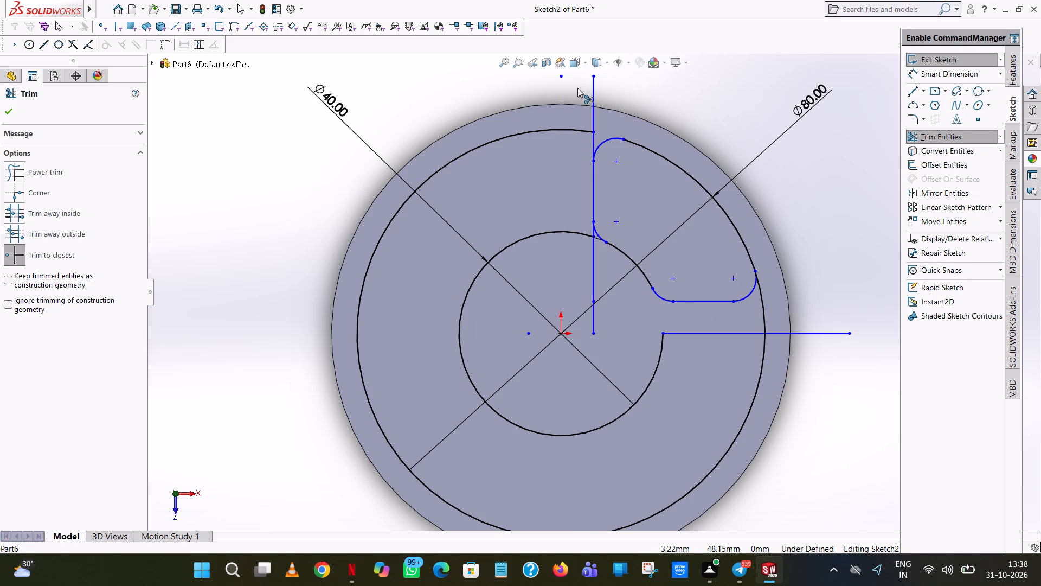
{"action": "left_click", "coordinate": [560, 74]}
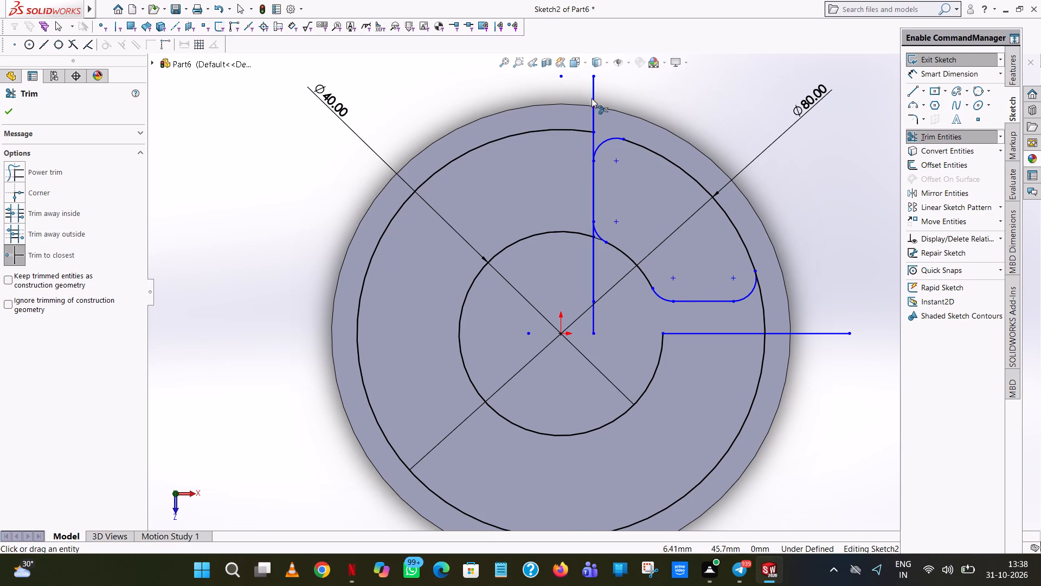
Trim the right vertical offset line above the profile's upper corner arc and below the 40 mm circle.
{"action": "left_click", "coordinate": [589, 95]}
{"action": "left_click", "coordinate": [593, 102]}
{"action": "left_click", "coordinate": [592, 111]}
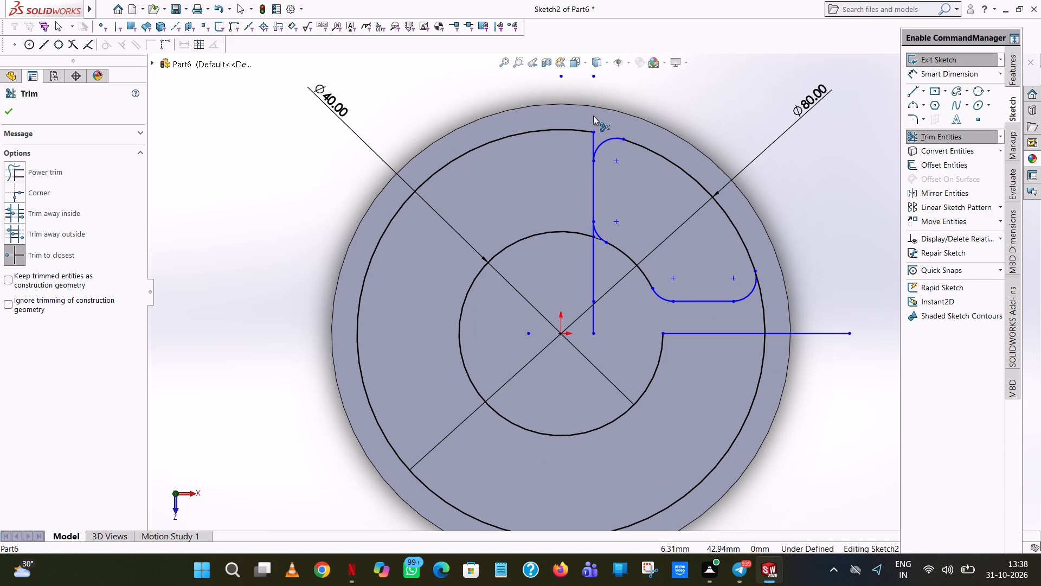
{"action": "left_click", "coordinate": [592, 134]}
{"action": "left_click", "coordinate": [595, 269]}
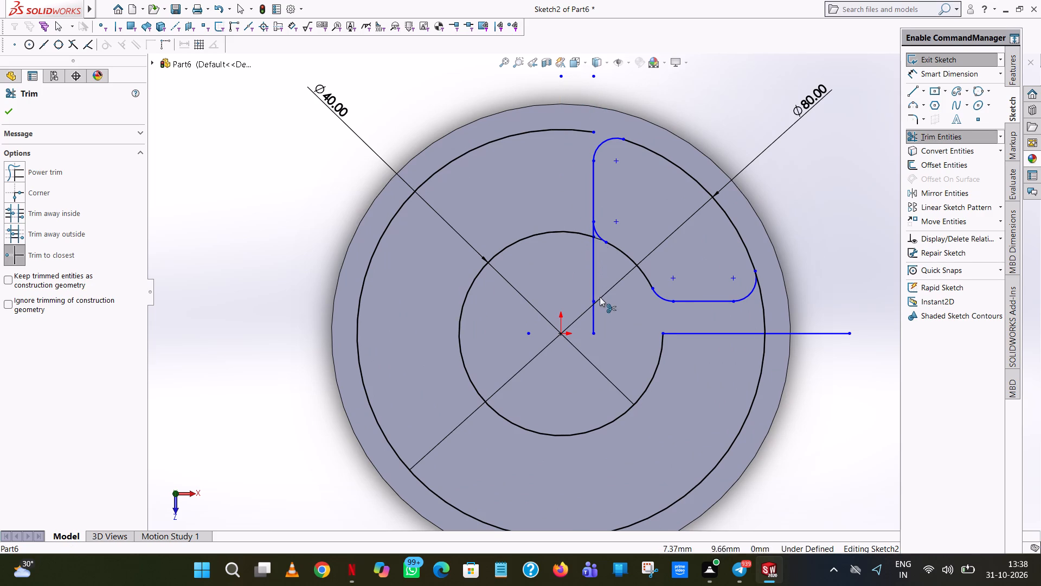
{"action": "left_click", "coordinate": [593, 314]}
{"action": "left_click", "coordinate": [593, 295]}
{"action": "left_click", "coordinate": [592, 323]}
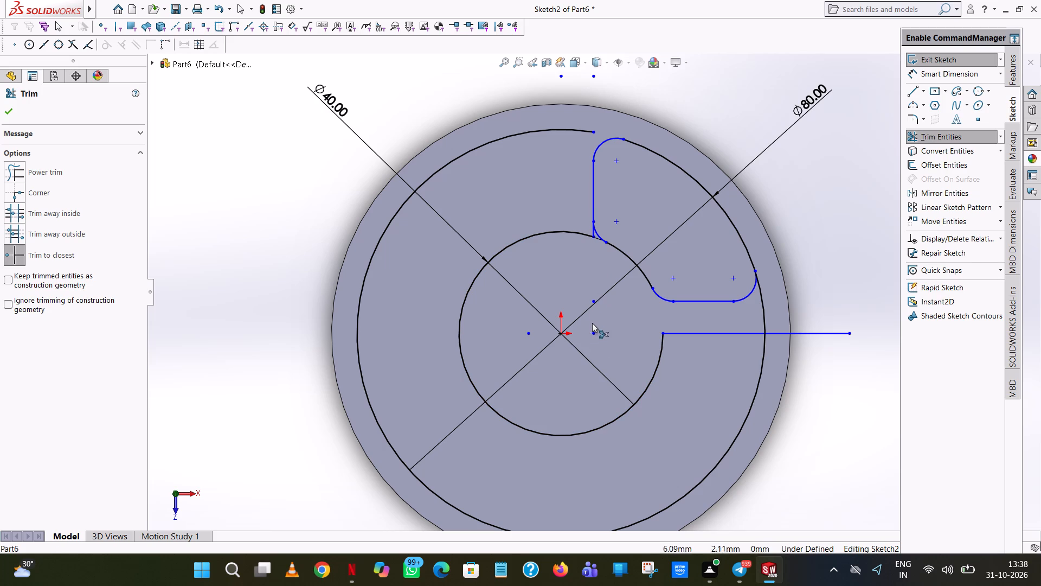
Trim away the horizontal centre line on both sides of the 80 mm circle.
{"action": "left_click", "coordinate": [699, 334]}
{"action": "left_click", "coordinate": [809, 334]}
{"action": "left_click", "coordinate": [851, 332]}
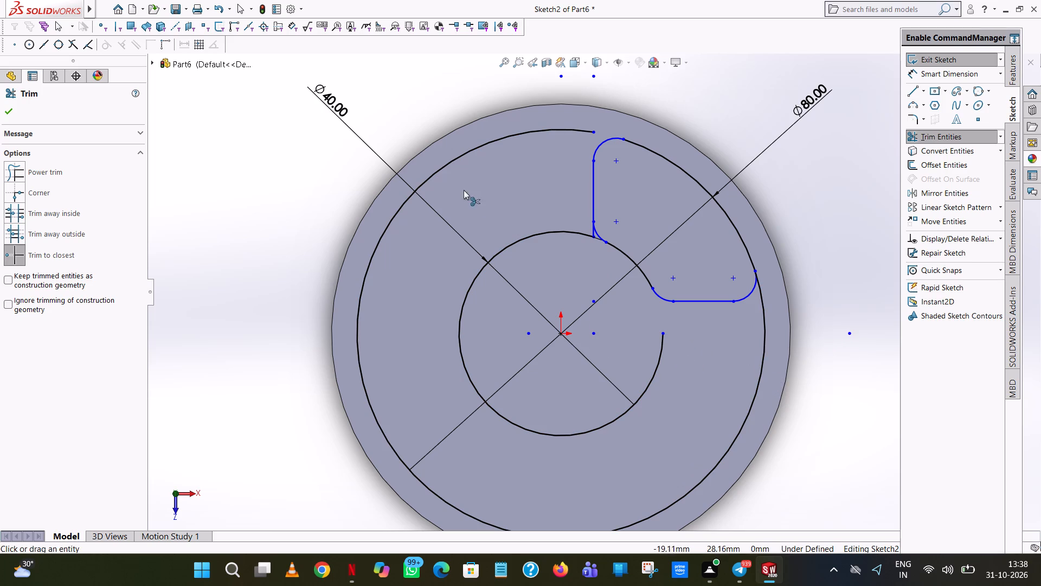
Trim away the leftover 40 mm and 80 mm circle arcs and the vertical line stub outside the rounded profile.
{"action": "left_click", "coordinate": [549, 234]}
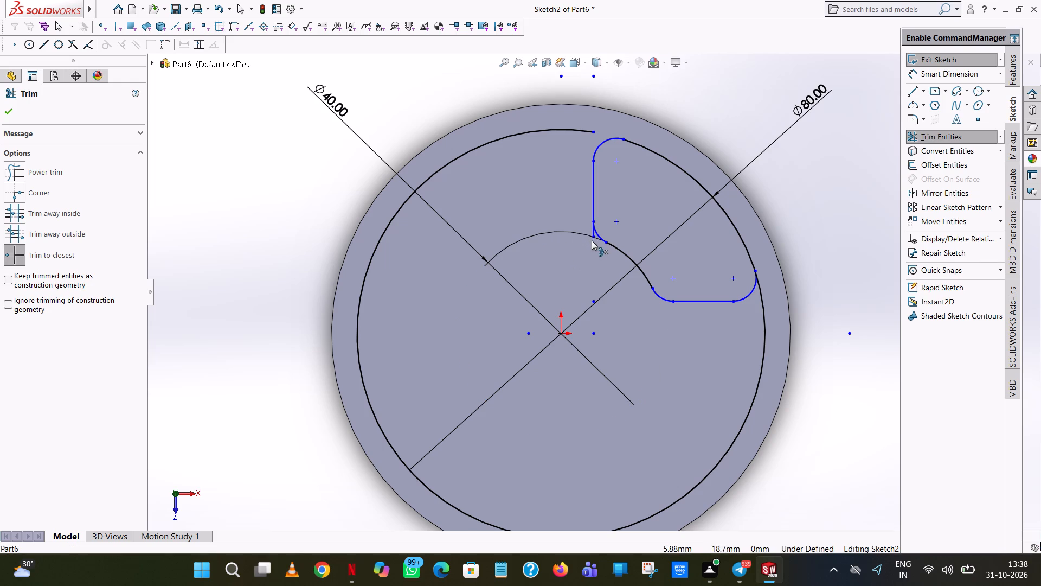
{"action": "scroll", "coordinate": [592, 244], "scroll_direction": "down", "scroll_amount": 11}
{"action": "left_click", "coordinate": [605, 207]}
{"action": "left_click", "coordinate": [605, 207]}
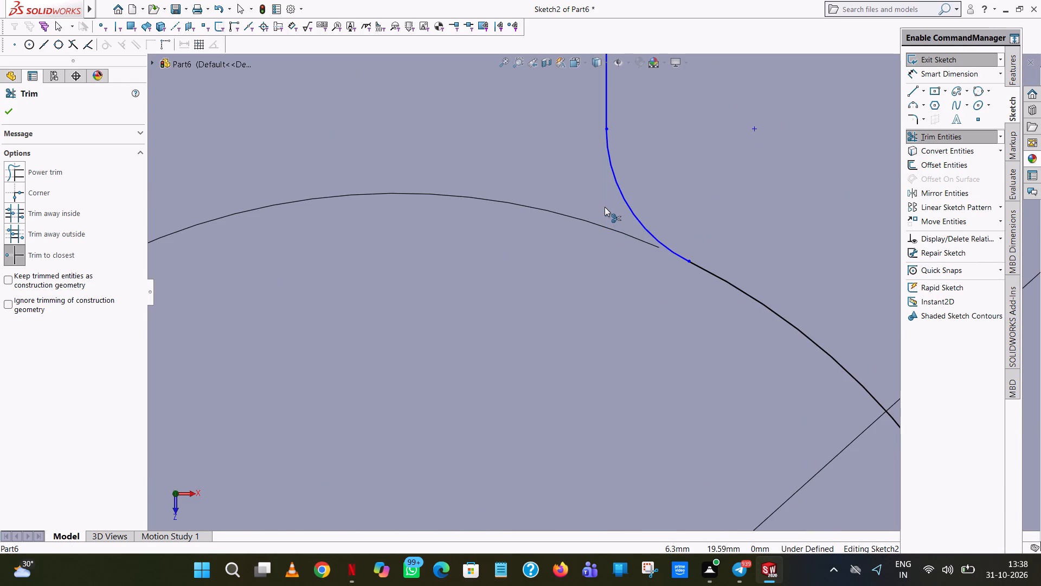
{"action": "scroll", "coordinate": [605, 207], "scroll_direction": "up", "scroll_amount": 14}
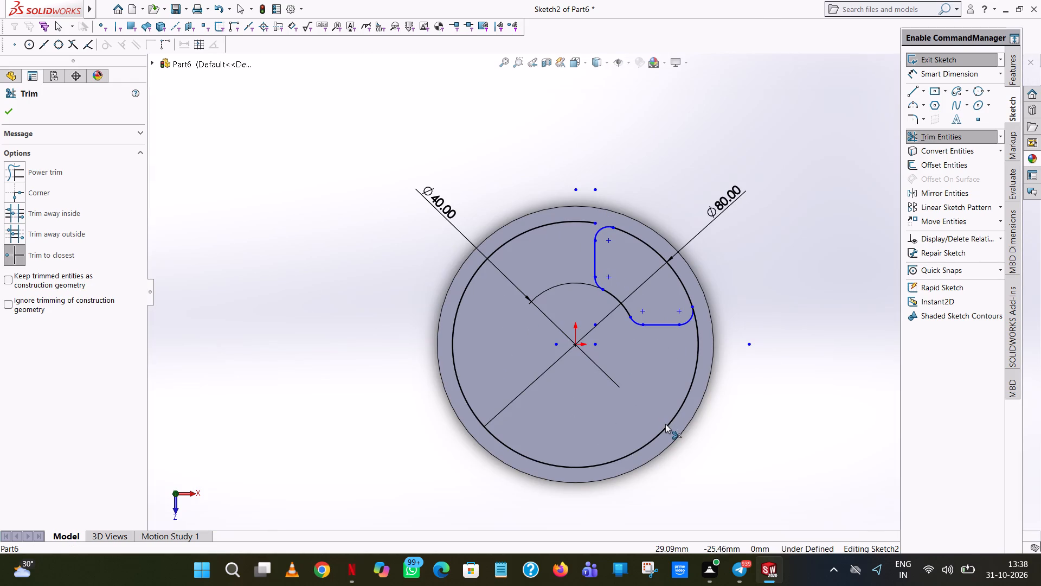
{"action": "left_click", "coordinate": [666, 426]}
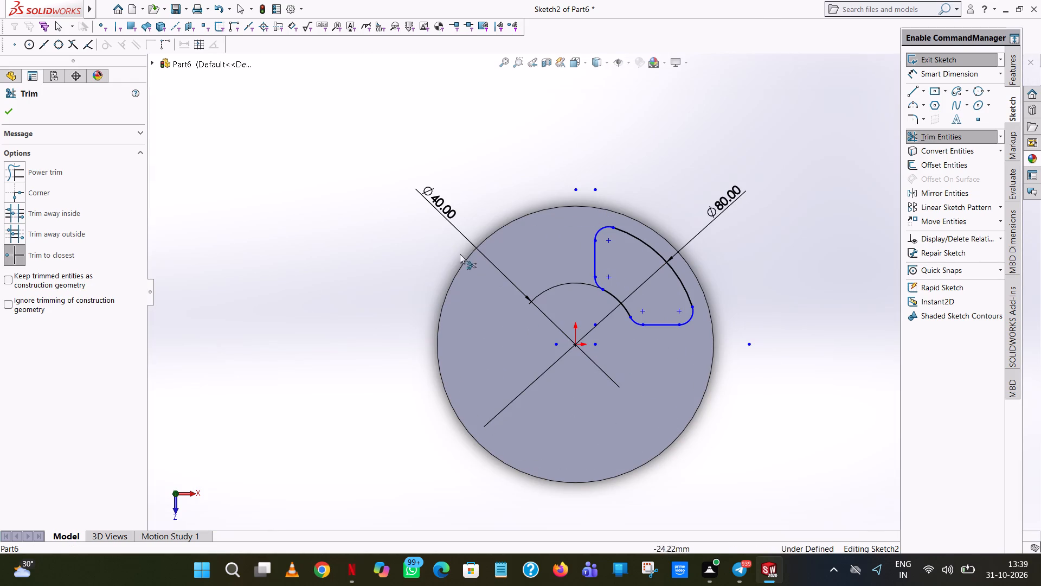
{"action": "left_click", "coordinate": [12, 109]}
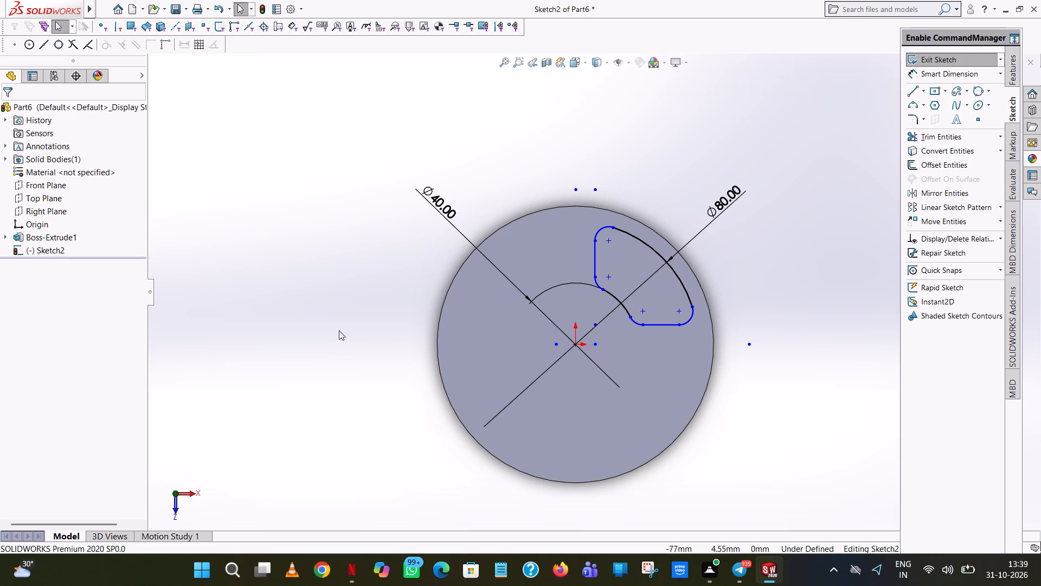
Move the 40 mm diameter dimension beside the 80 mm dimension, outside the disc's upper right edge.
{"action": "left_click_drag", "start_coordinate": [425, 193], "coordinate": [534, 159]}
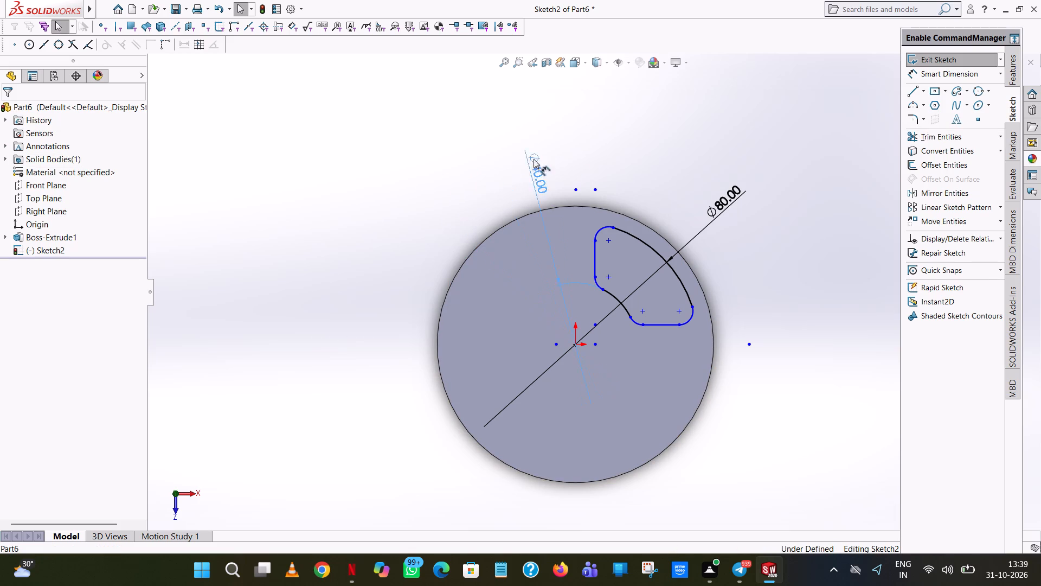
{"action": "left_click_drag", "start_coordinate": [534, 159], "coordinate": [730, 142]}
{"action": "left_click", "coordinate": [791, 201]}
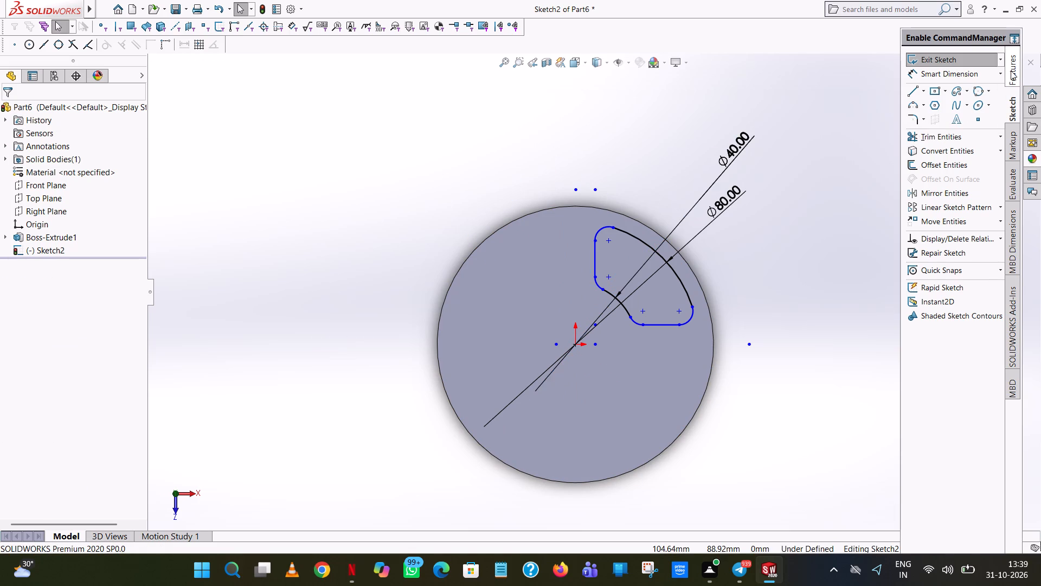
Set up a four-instance, 360° circular sketch pattern about the origin with the profile's lines and arcs, except the inner corner arc beside the vertical line.
{"action": "left_click", "coordinate": [1001, 207]}
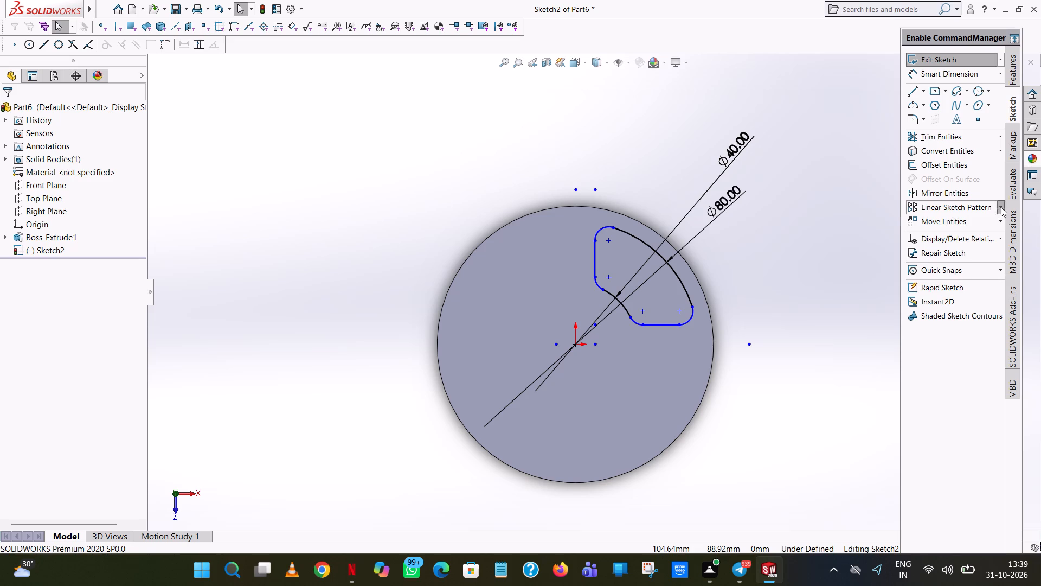
{"action": "left_click", "coordinate": [967, 226]}
{"action": "scroll", "coordinate": [593, 250], "scroll_direction": "down", "scroll_amount": 8}
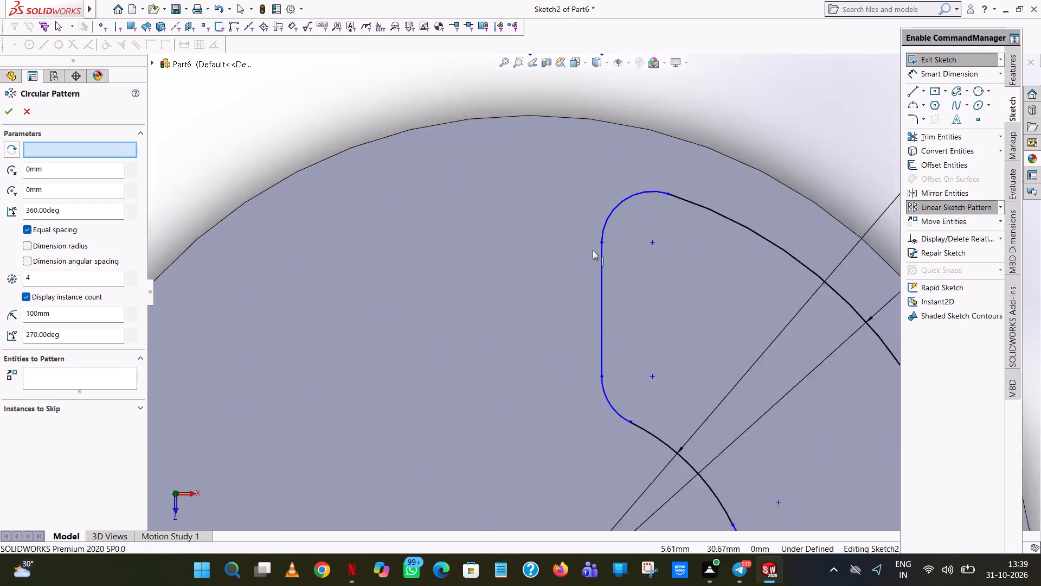
{"action": "scroll", "coordinate": [593, 250], "scroll_direction": "down", "scroll_amount": 2}
{"action": "left_click", "coordinate": [608, 292]}
{"action": "left_click", "coordinate": [619, 200]}
{"action": "scroll", "coordinate": [671, 215], "scroll_direction": "up", "scroll_amount": 6}
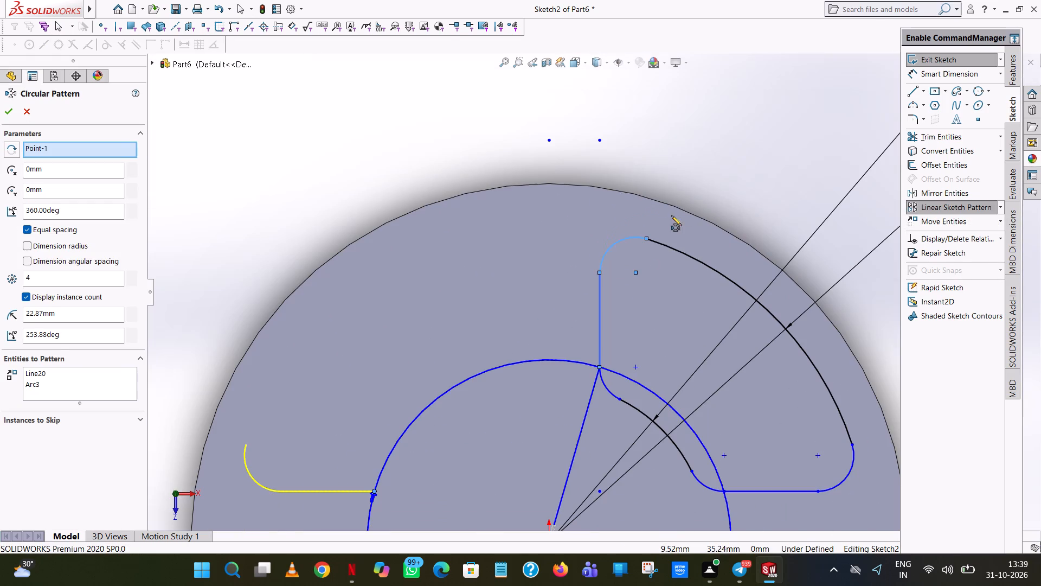
{"action": "left_click", "coordinate": [673, 251]}
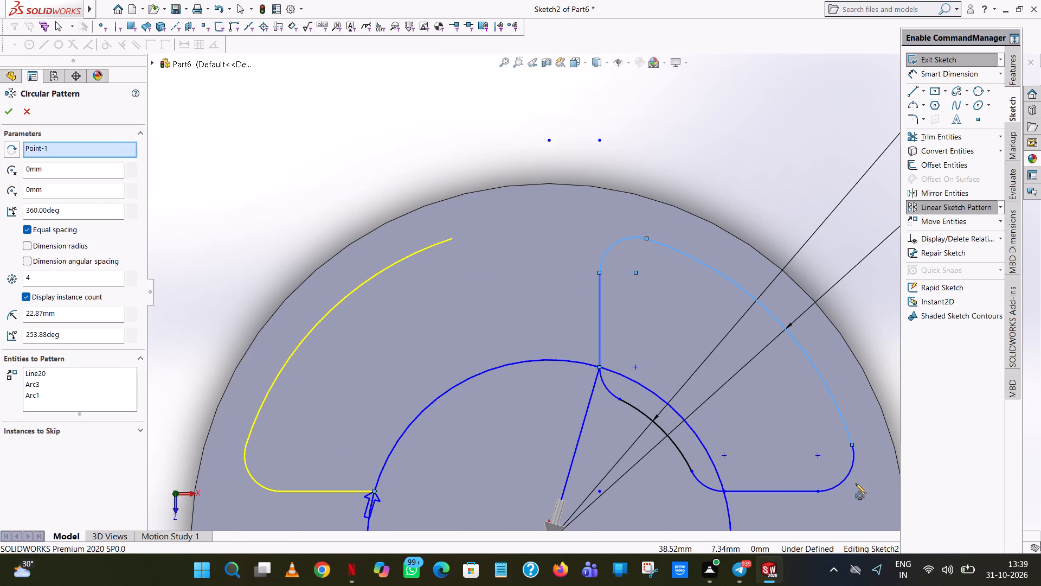
{"action": "left_click", "coordinate": [852, 469]}
{"action": "left_click", "coordinate": [799, 493]}
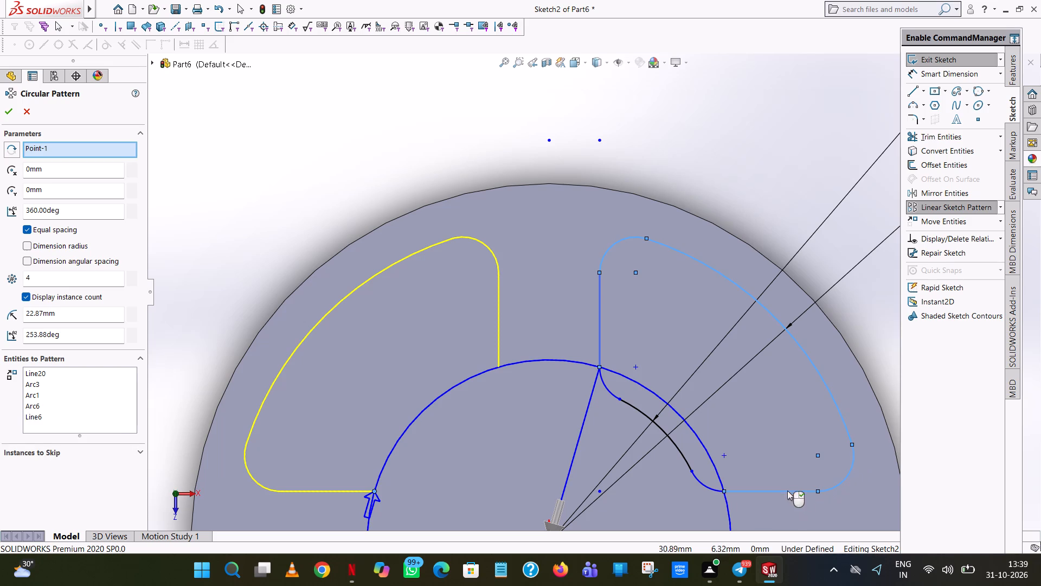
{"action": "scroll", "coordinate": [713, 512], "scroll_direction": "down", "scroll_amount": 2}
{"action": "left_click", "coordinate": [692, 451]}
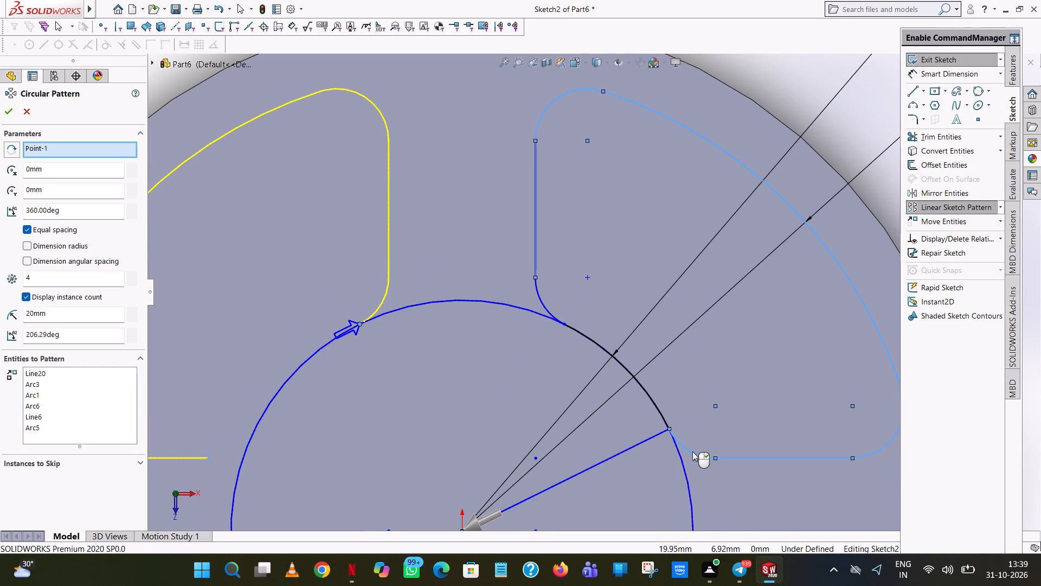
{"action": "left_click", "coordinate": [667, 418]}
{"action": "left_click", "coordinate": [660, 410]}
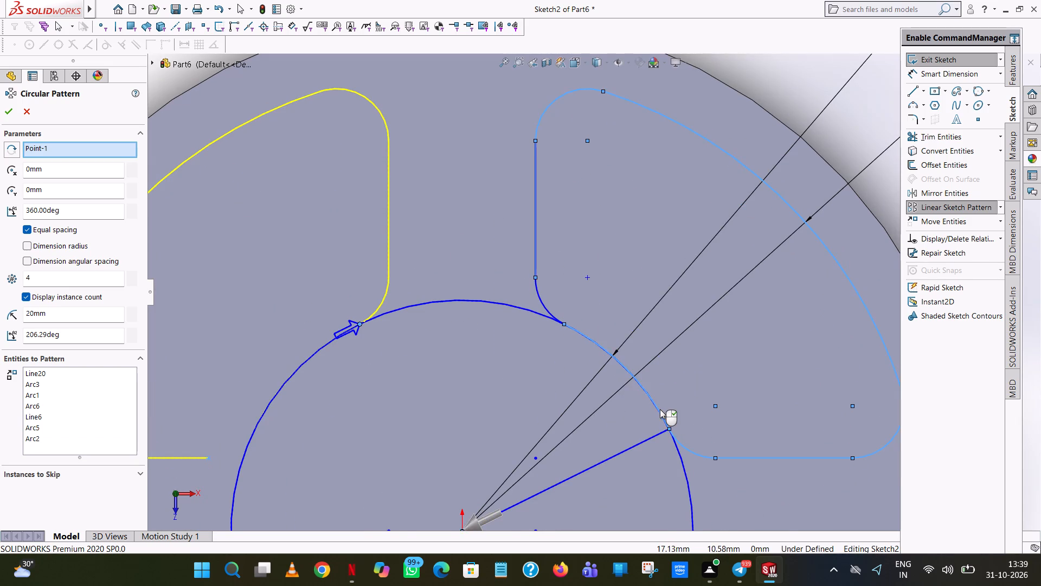
Add the missing inner corner arc beside the vertical line to the circular sketch pattern and apply the four-instance pattern.
{"action": "scroll", "coordinate": [660, 409], "scroll_direction": "up", "scroll_amount": 8}
{"action": "scroll", "coordinate": [648, 402], "scroll_direction": "down", "scroll_amount": 2}
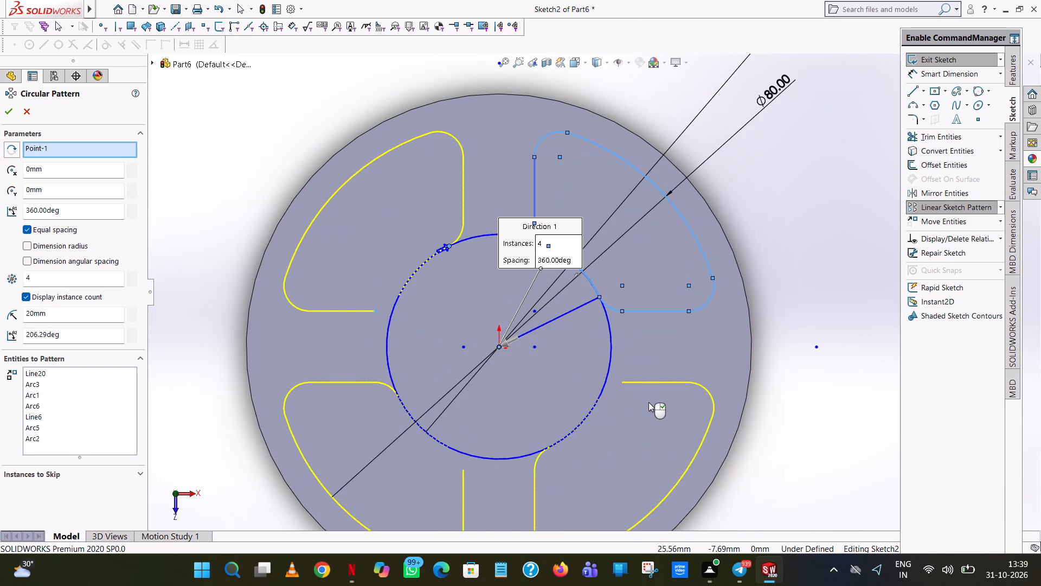
{"action": "scroll", "coordinate": [556, 198], "scroll_direction": "down", "scroll_amount": 5}
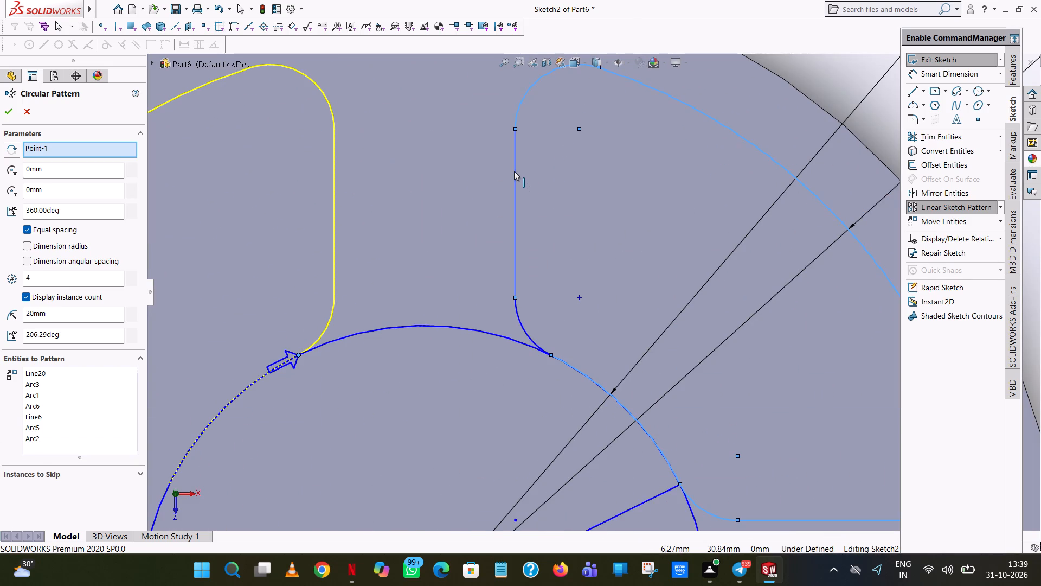
{"action": "left_click", "coordinate": [514, 171]}
{"action": "left_click", "coordinate": [513, 187]}
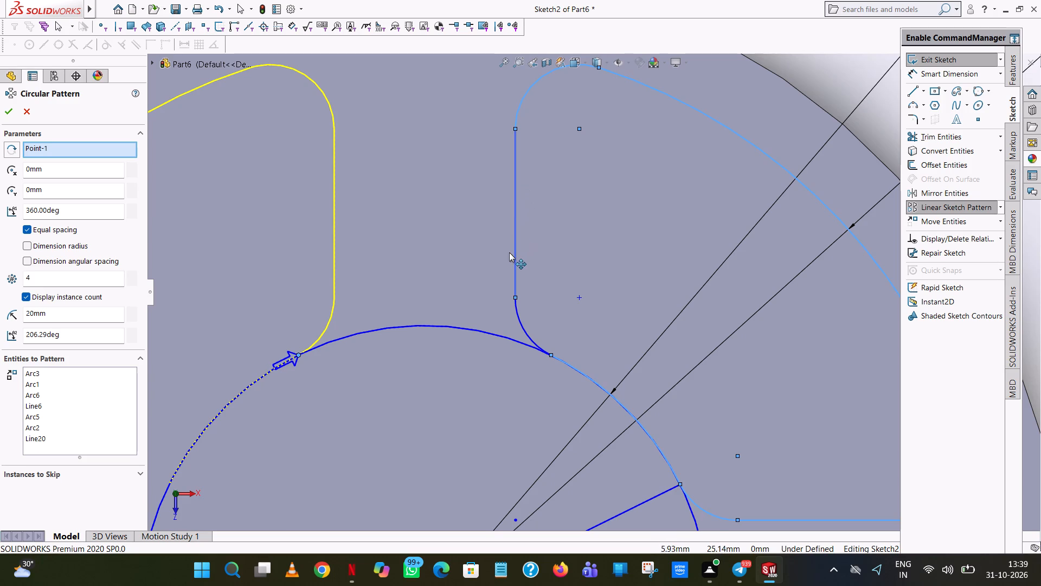
{"action": "scroll", "coordinate": [525, 259], "scroll_direction": "up", "scroll_amount": 7}
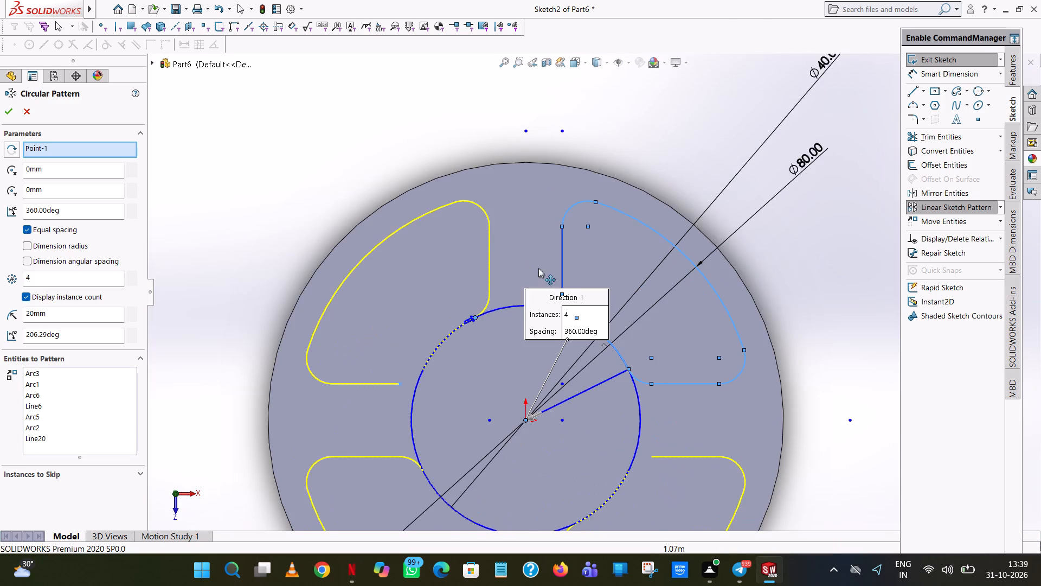
{"action": "scroll", "coordinate": [662, 373], "scroll_direction": "down", "scroll_amount": 5}
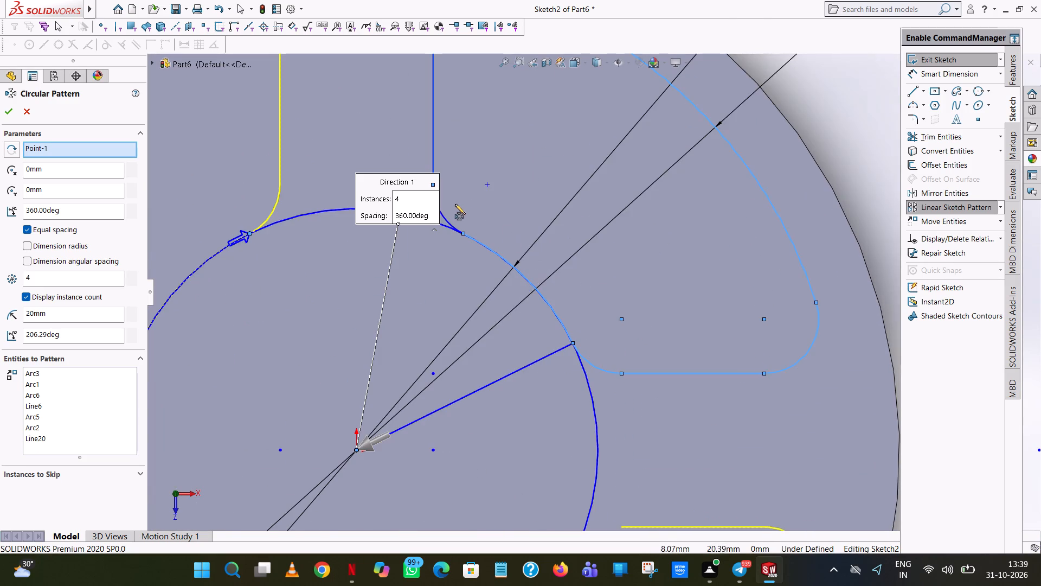
{"action": "scroll", "coordinate": [461, 202], "scroll_direction": "down", "scroll_amount": 6}
{"action": "left_click", "coordinate": [449, 248]}
{"action": "scroll", "coordinate": [450, 249], "scroll_direction": "up", "scroll_amount": 16}
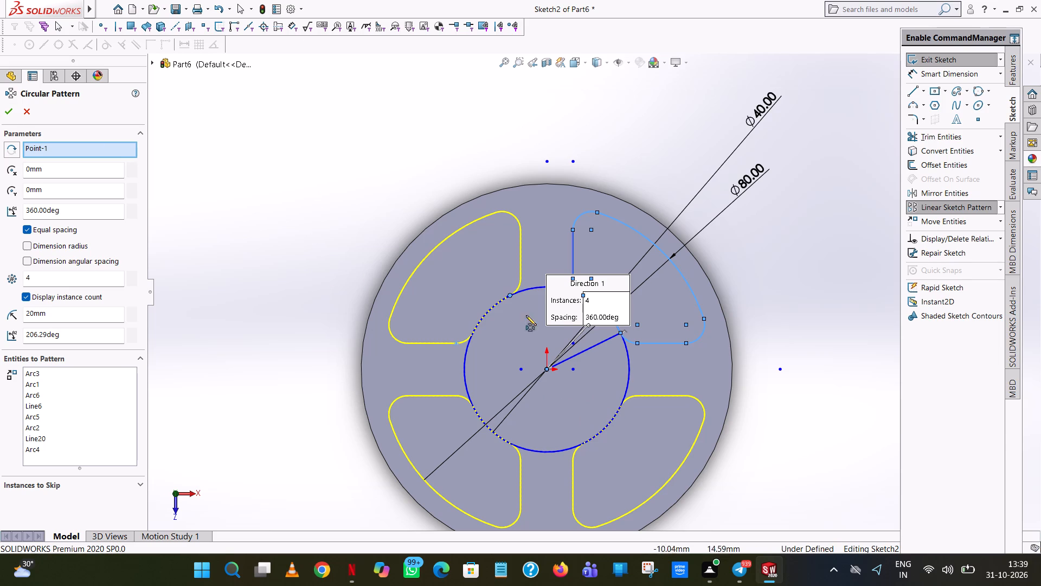
{"action": "scroll", "coordinate": [564, 328], "scroll_direction": "down", "scroll_amount": 10}
{"action": "scroll", "coordinate": [718, 217], "scroll_direction": "up", "scroll_amount": 12}
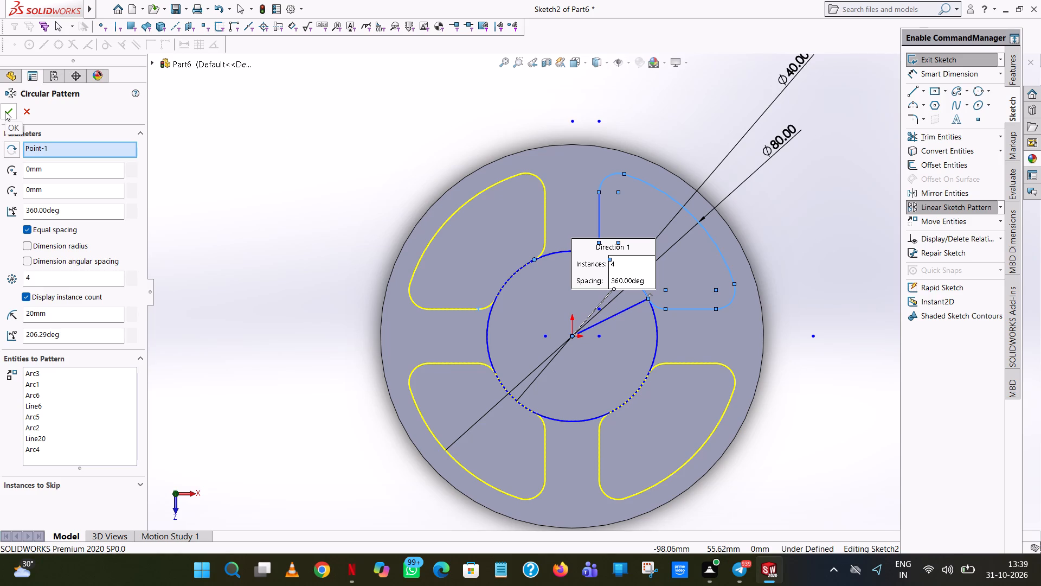
{"action": "left_click", "coordinate": [5, 111]}
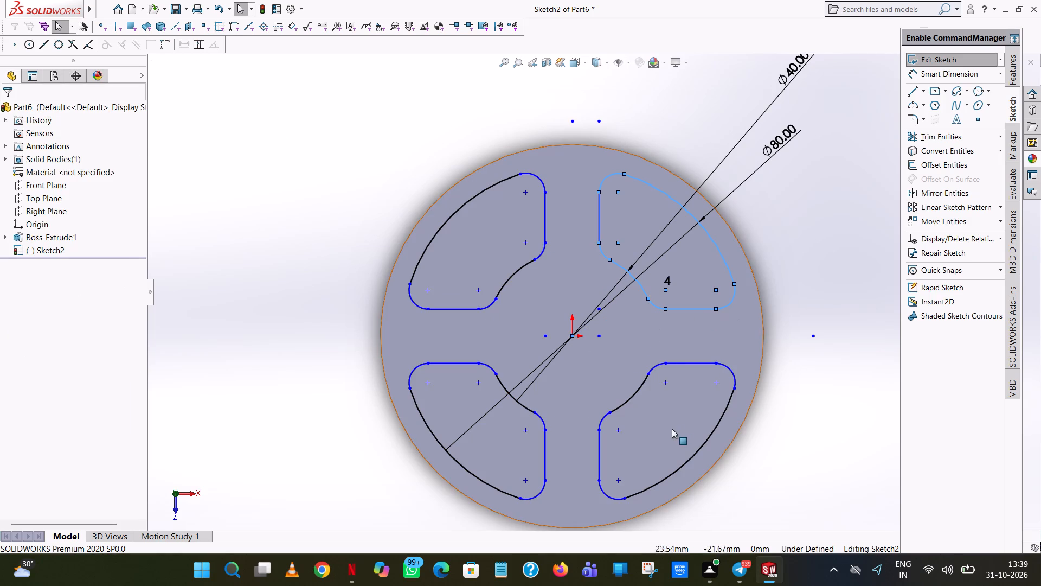
{"action": "scroll", "coordinate": [624, 273], "scroll_direction": "down", "scroll_amount": 2}
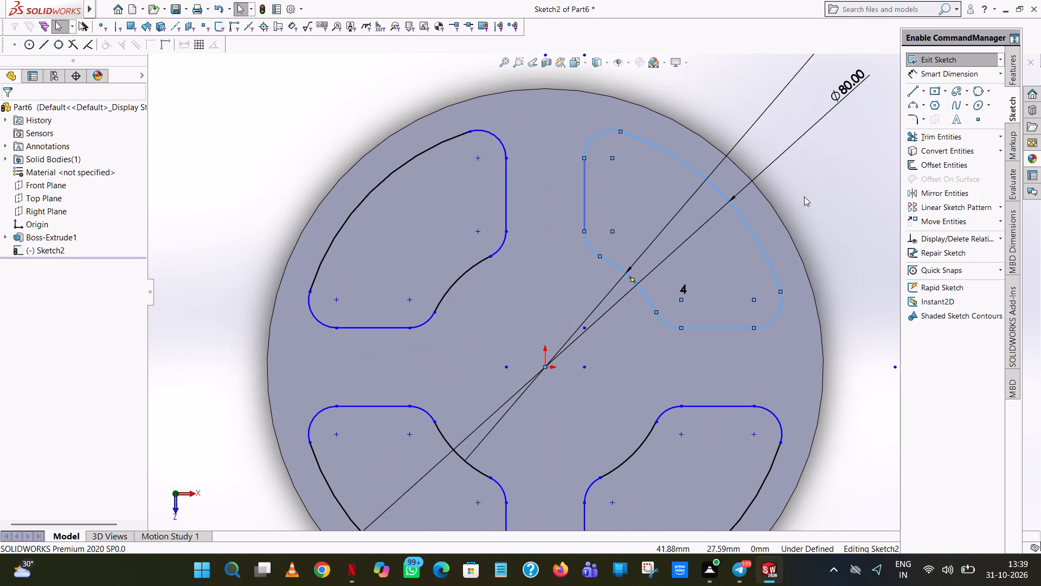
{"action": "left_click", "coordinate": [804, 196]}
Draw a circle centred on the origin with a radius of 28.50/2 mm.
{"action": "scroll", "coordinate": [805, 195], "scroll_direction": "up", "scroll_amount": 6}
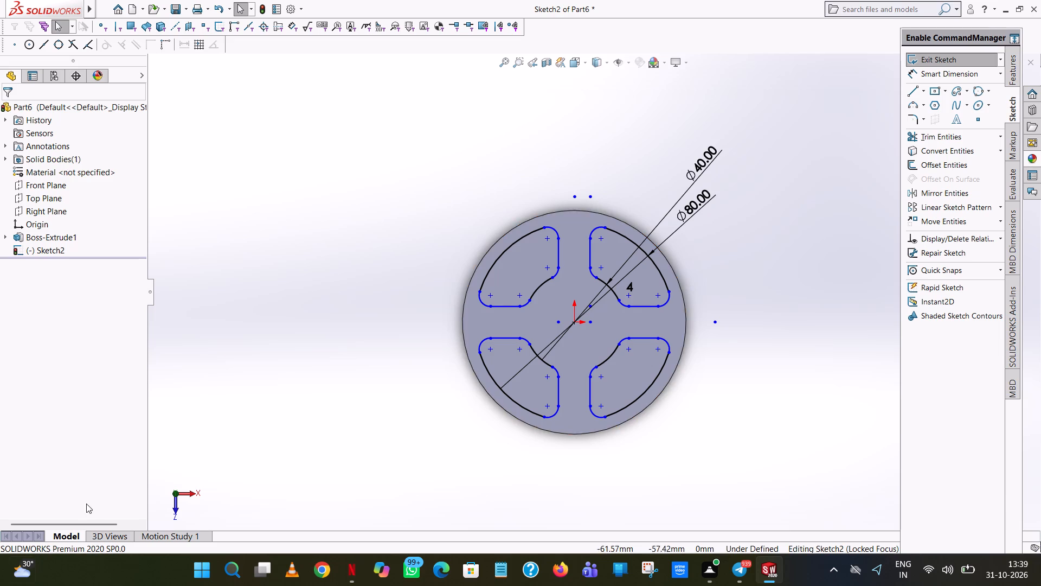
{"action": "left_click", "coordinate": [991, 86]}
{"action": "left_click", "coordinate": [982, 97]}
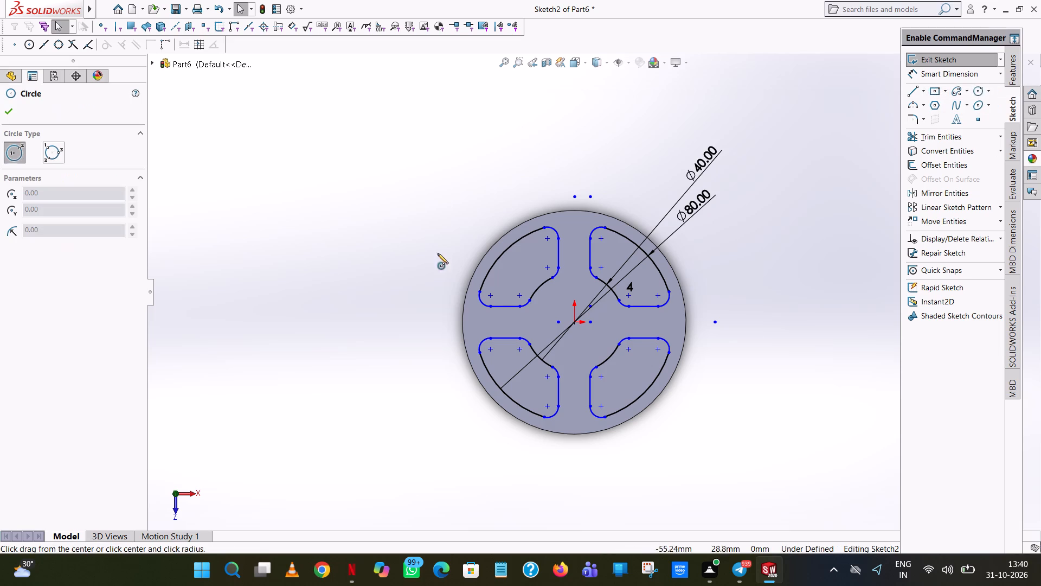
{"action": "scroll", "coordinate": [581, 314], "scroll_direction": "down", "scroll_amount": 3}
{"action": "left_click", "coordinate": [573, 323]}
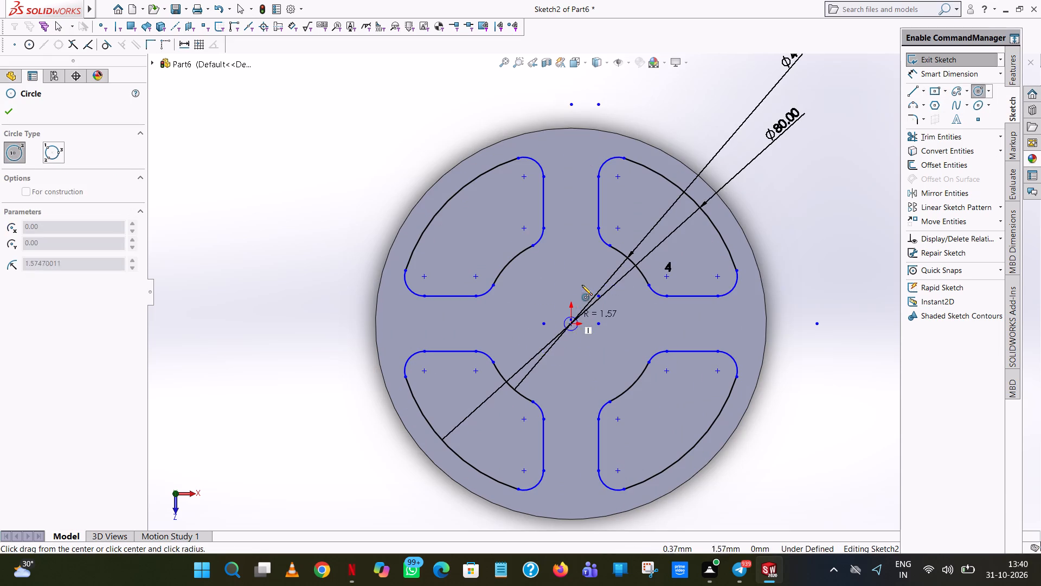
{"action": "left_click", "coordinate": [582, 283]}
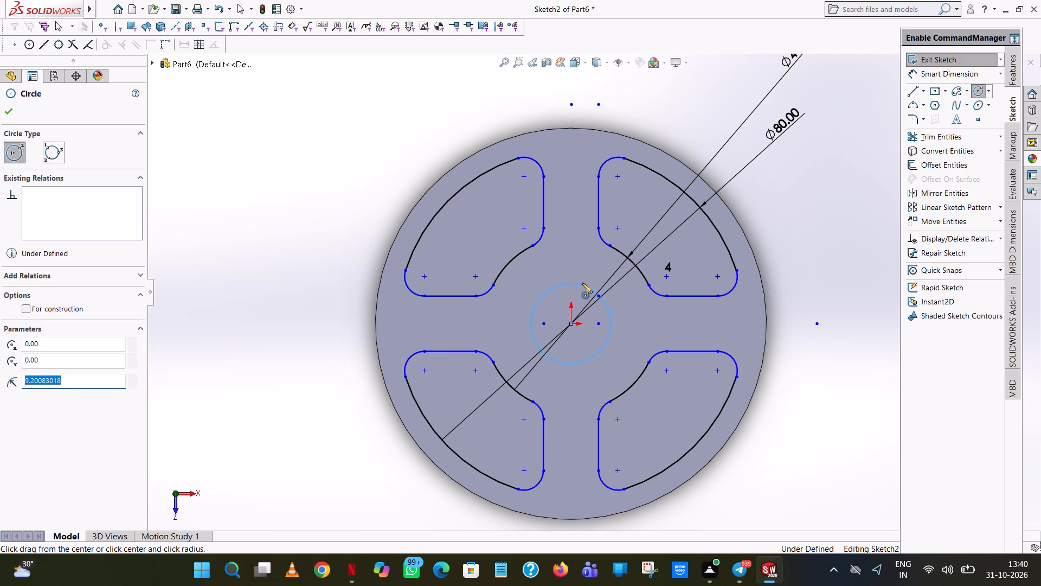
{"action": "type", "text": "28.50/2"}
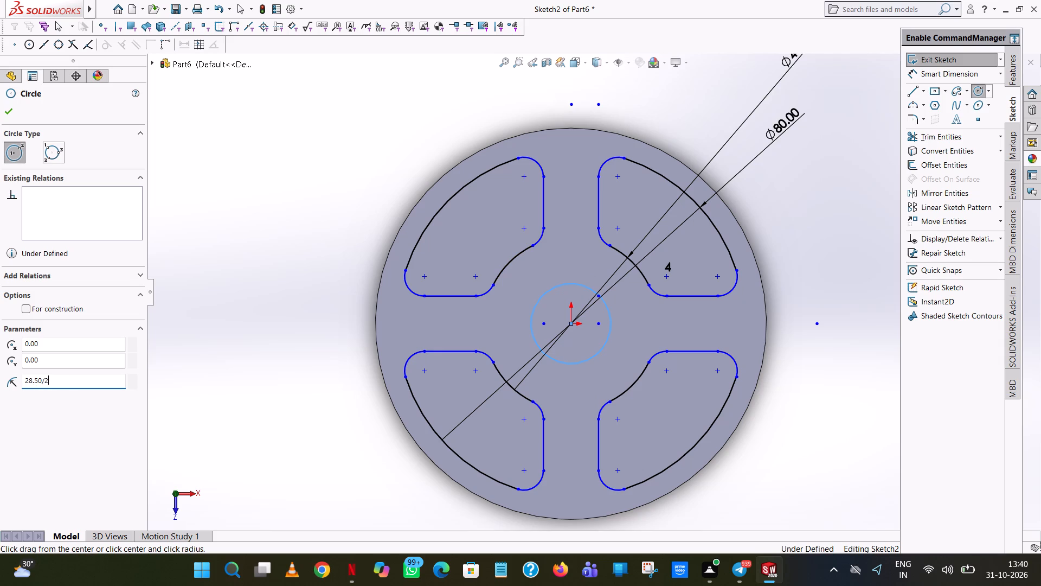
{"action": "key", "text": "Return"}
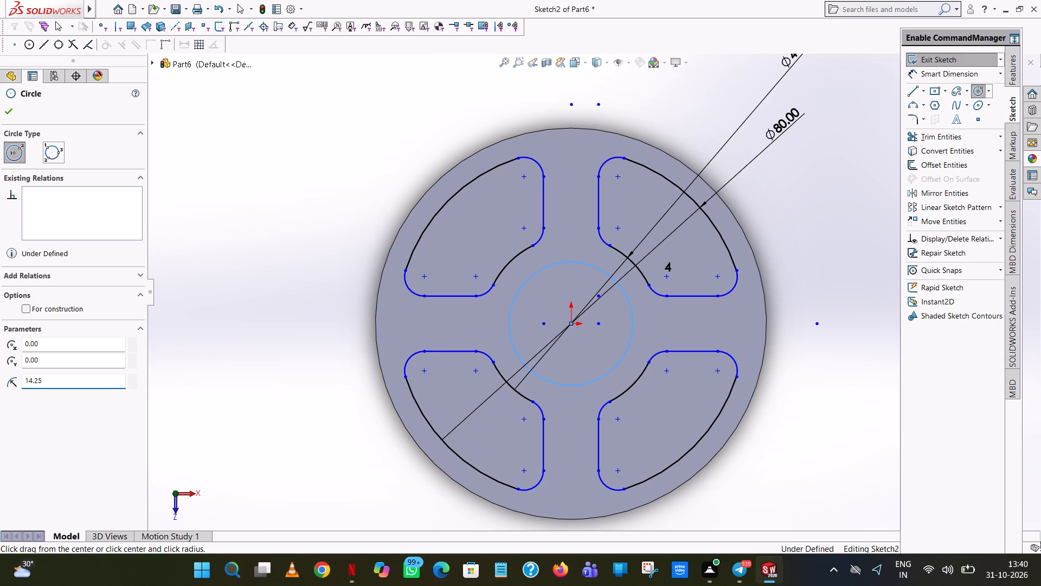
{"action": "right_click", "coordinate": [582, 283]}
{"action": "left_click", "coordinate": [597, 289]}
{"action": "left_click", "coordinate": [294, 171]}
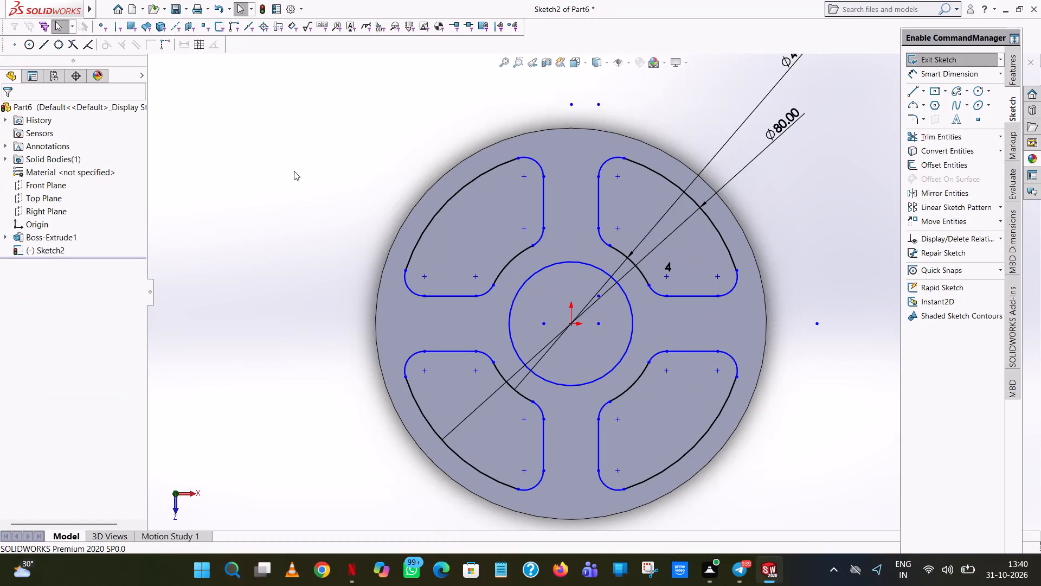
Dimension the central circle's diameter, placing the text beside the 80 mm dimension outside the disc's upper right edge.
{"action": "left_click", "coordinate": [923, 77]}
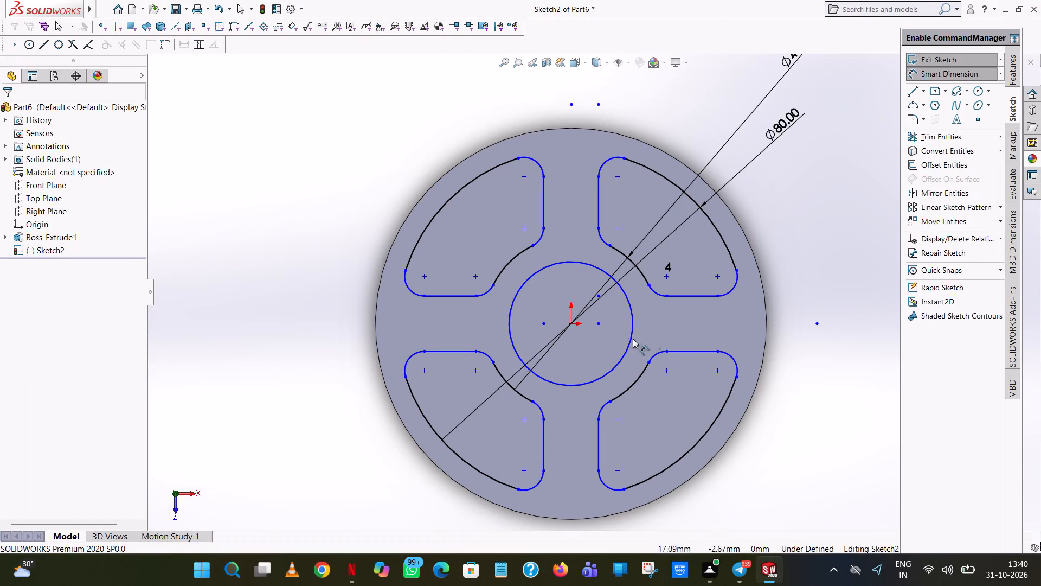
{"action": "left_click", "coordinate": [636, 322]}
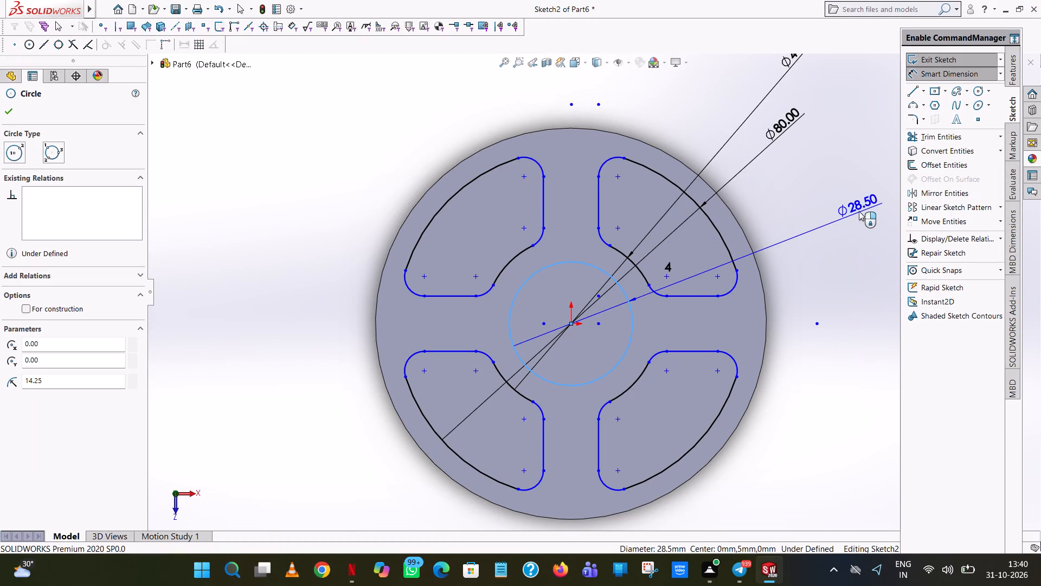
{"action": "left_click", "coordinate": [830, 107]}
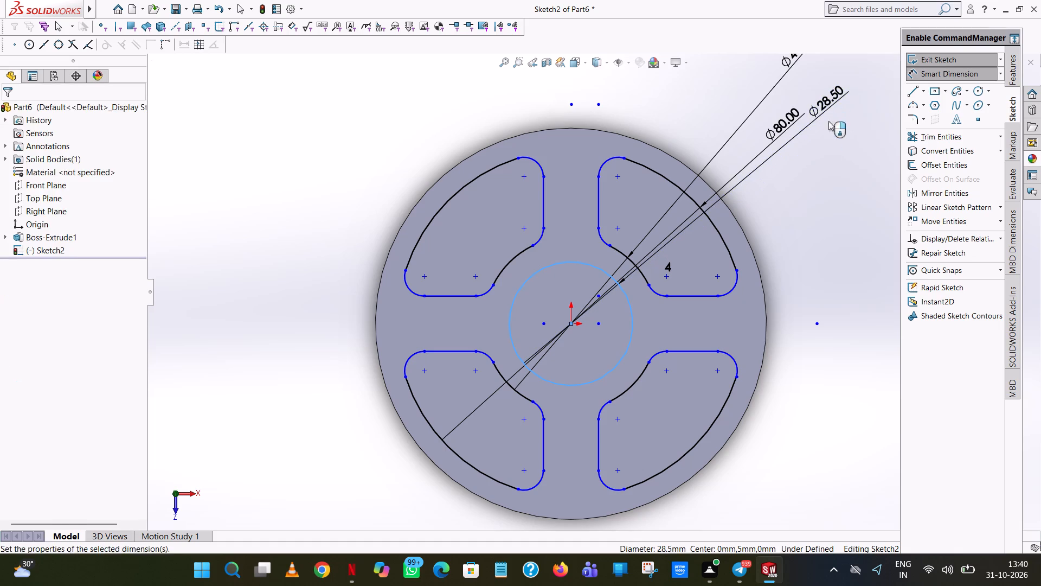
{"action": "left_click", "coordinate": [781, 93]}
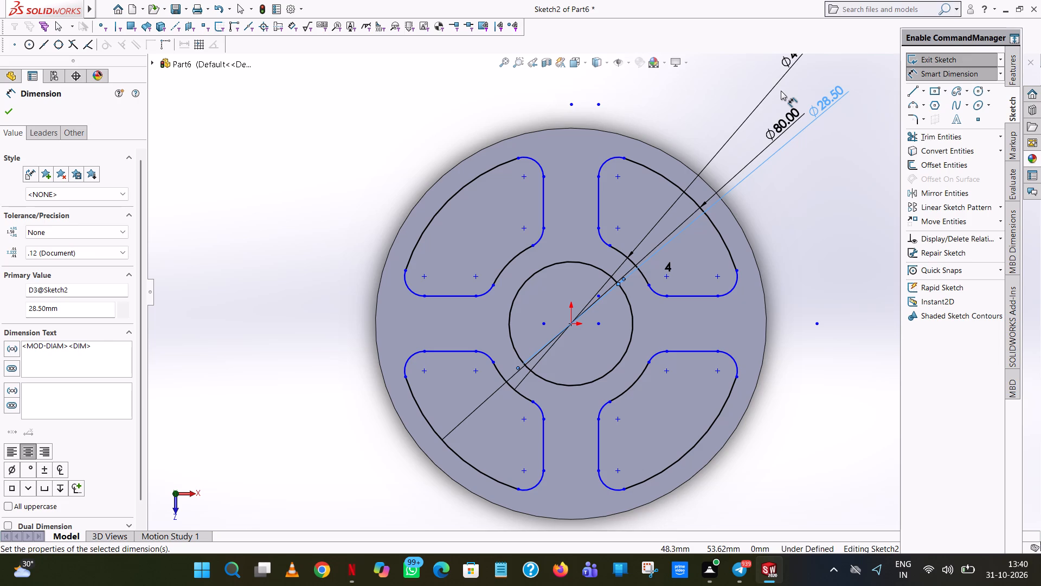
{"action": "left_click", "coordinate": [821, 201]}
{"action": "scroll", "coordinate": [795, 208], "scroll_direction": "up", "scroll_amount": 1}
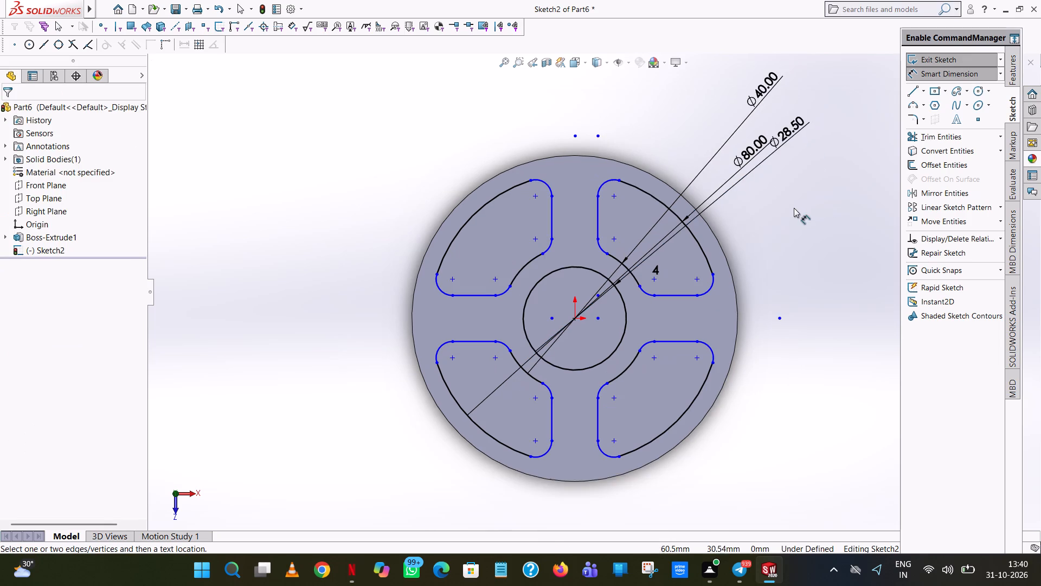
Dimension the radius of the upper right profile's top corner arc, placing the text above the disc.
{"action": "left_click", "coordinate": [608, 178]}
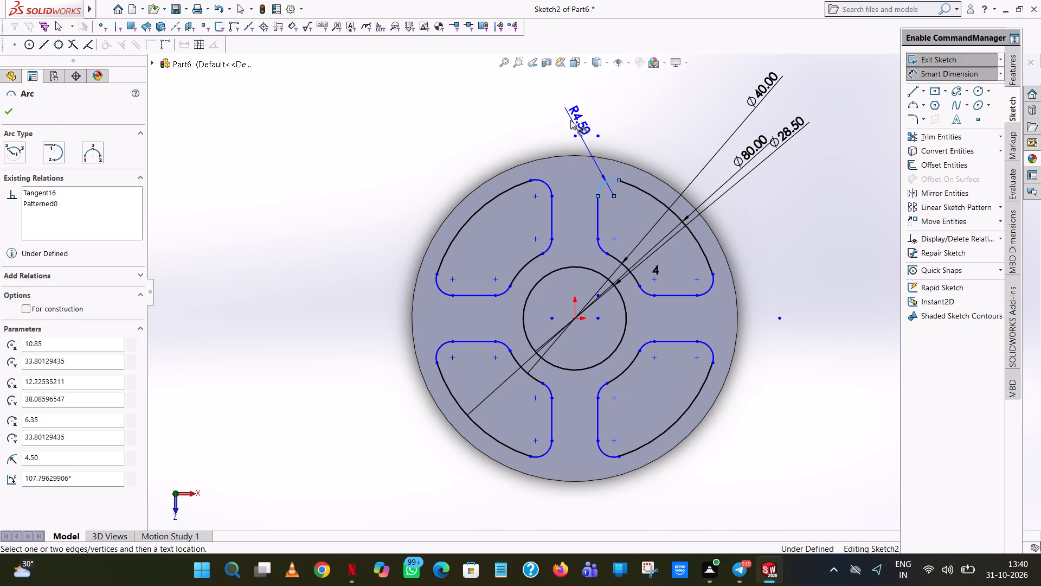
{"action": "left_click", "coordinate": [561, 106]}
{"action": "left_click", "coordinate": [515, 88]}
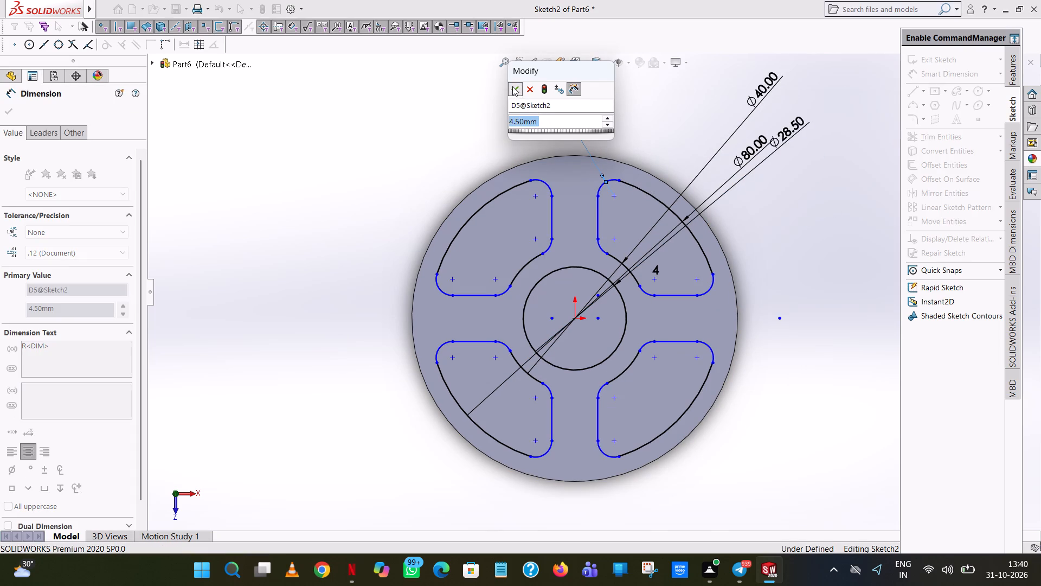
{"action": "left_click", "coordinate": [418, 95]}
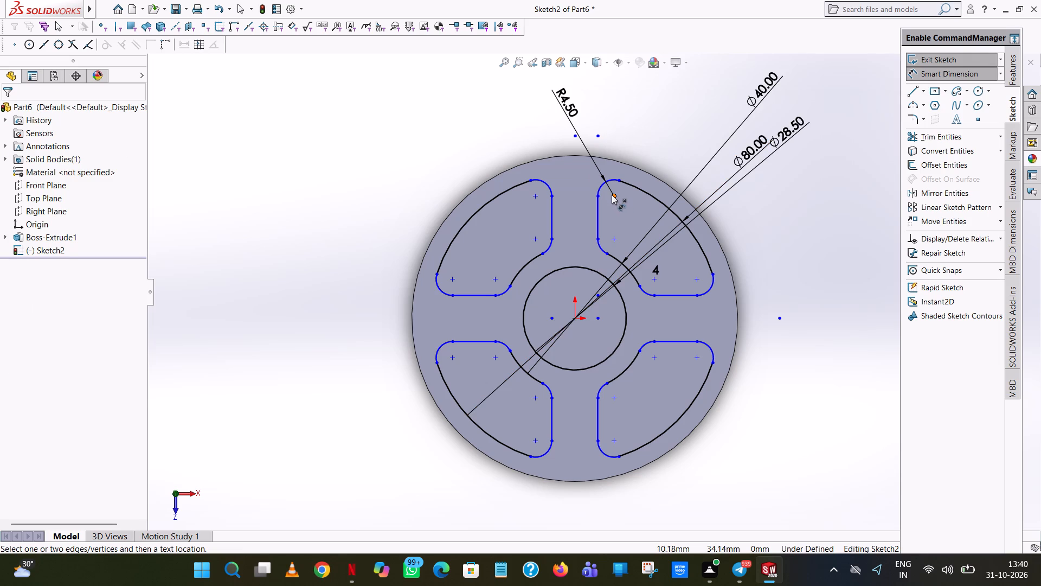
Dimension the vertical distance from the top corner arc's centre to the origin, placing it to the right of the disc.
{"action": "left_click", "coordinate": [612, 195]}
{"action": "left_click", "coordinate": [577, 320]}
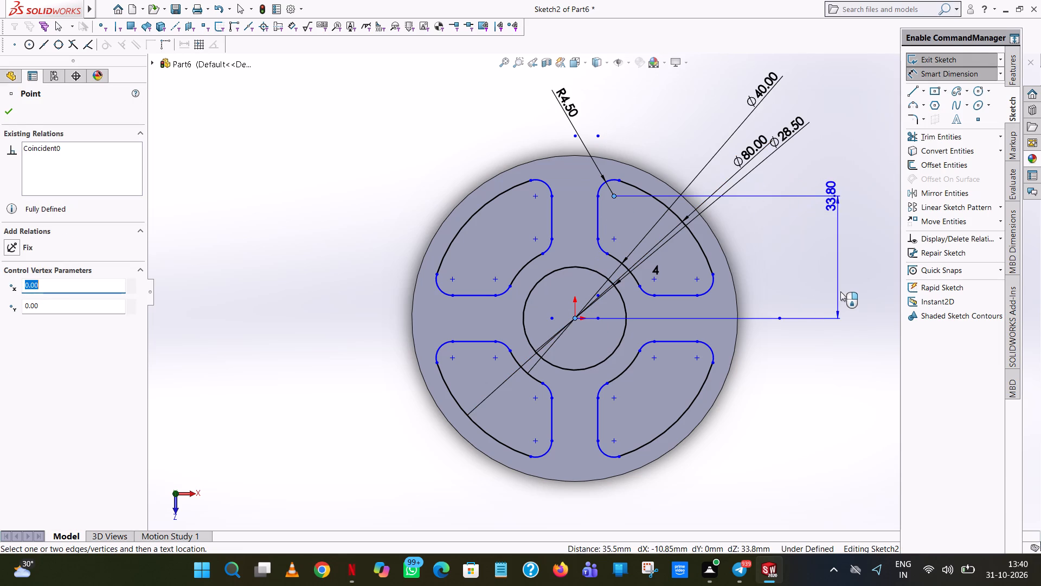
{"action": "left_click", "coordinate": [840, 291]}
{"action": "left_click", "coordinate": [798, 270]}
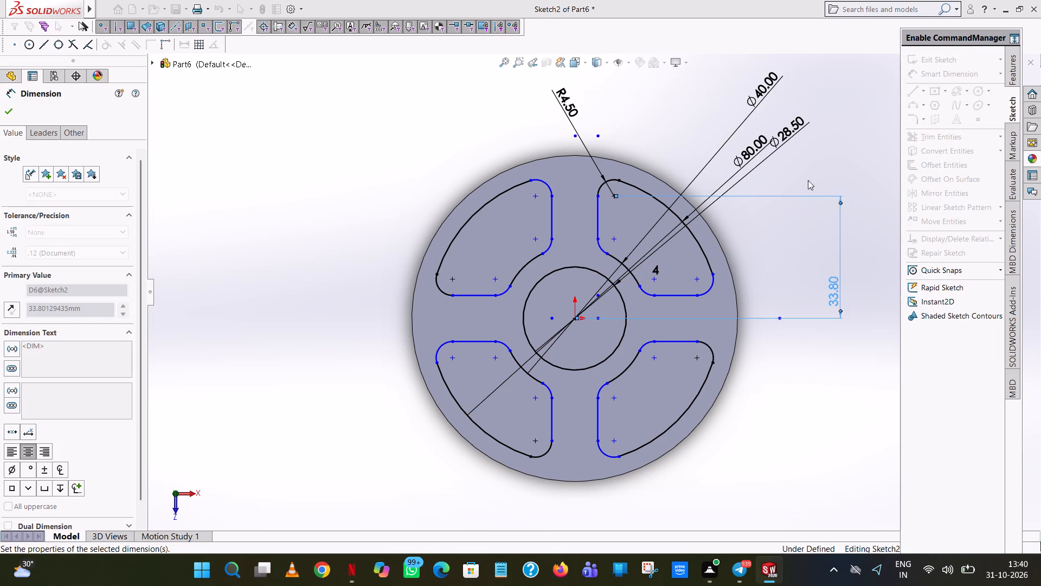
{"action": "left_click", "coordinate": [814, 161]}
Dimension the length of the upper right profile's vertical line and place the text above the disc, beside the top arc's radius dimension.
{"action": "left_click", "coordinate": [595, 211]}
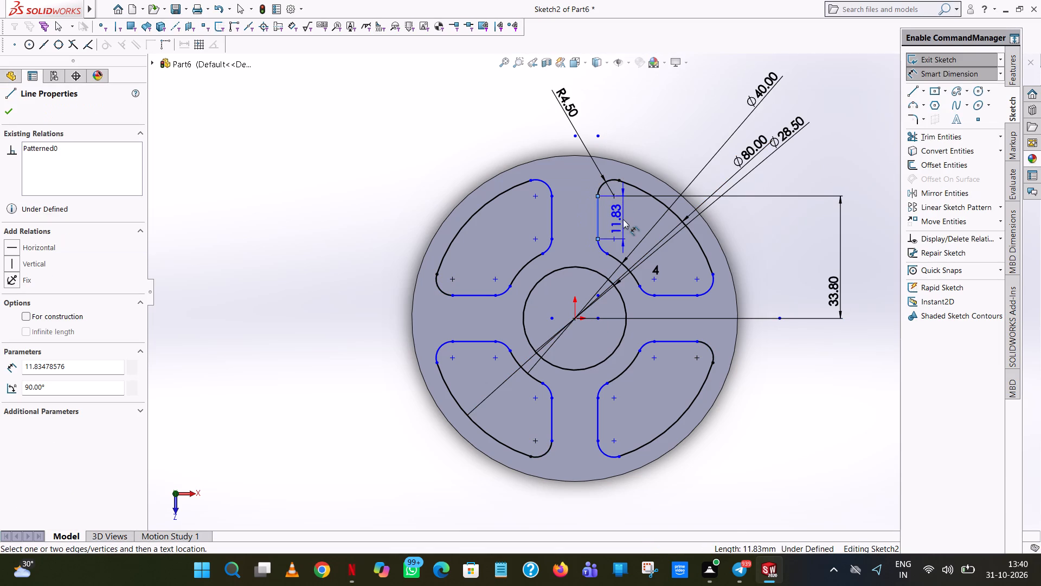
{"action": "left_click", "coordinate": [387, 161]}
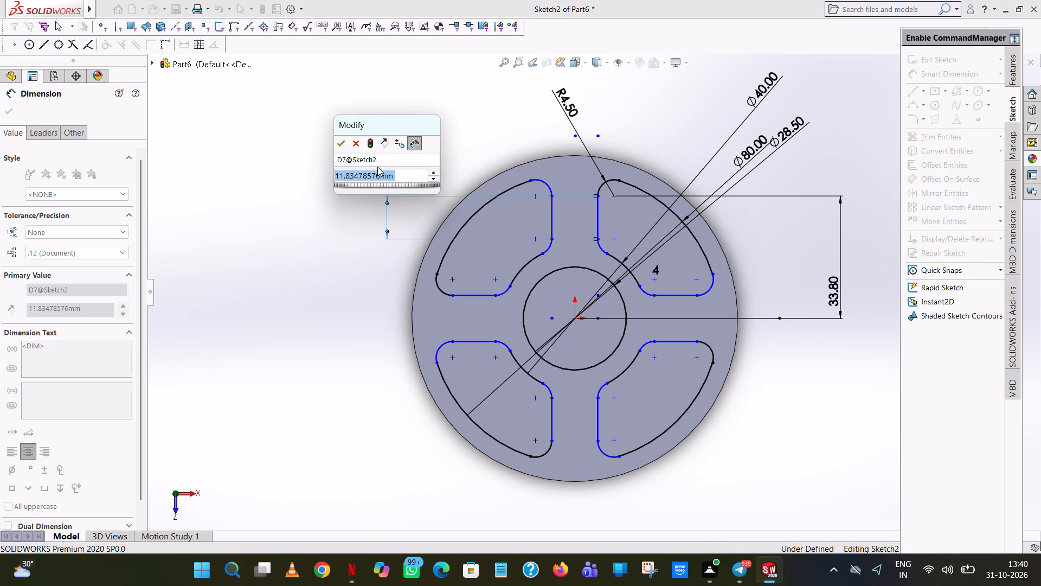
{"action": "left_click", "coordinate": [332, 143]}
{"action": "left_click", "coordinate": [336, 144]}
{"action": "left_click", "coordinate": [230, 126]}
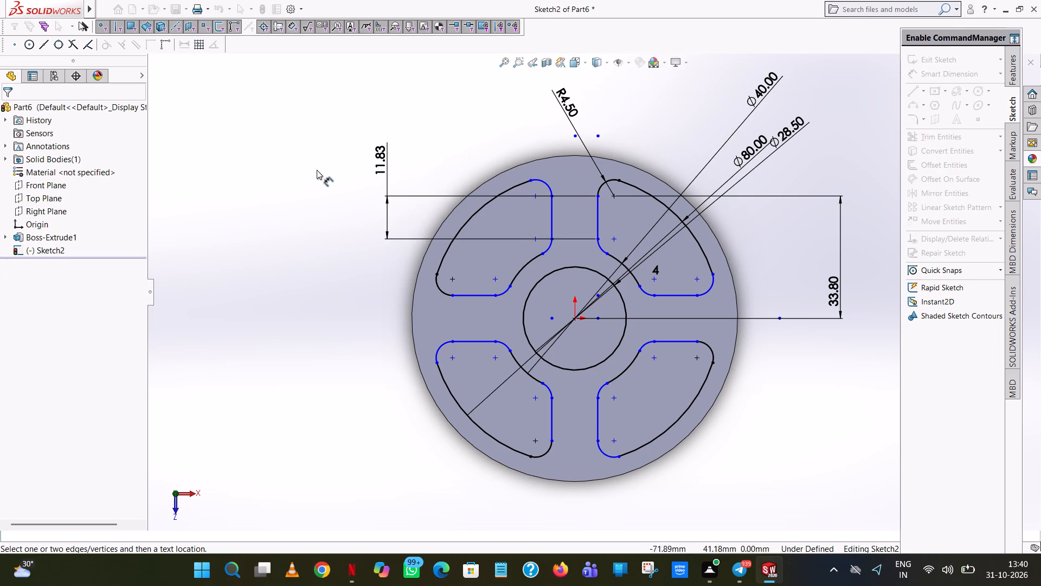
{"action": "left_click_drag", "start_coordinate": [377, 158], "coordinate": [606, 78]}
{"action": "left_click", "coordinate": [657, 136]}
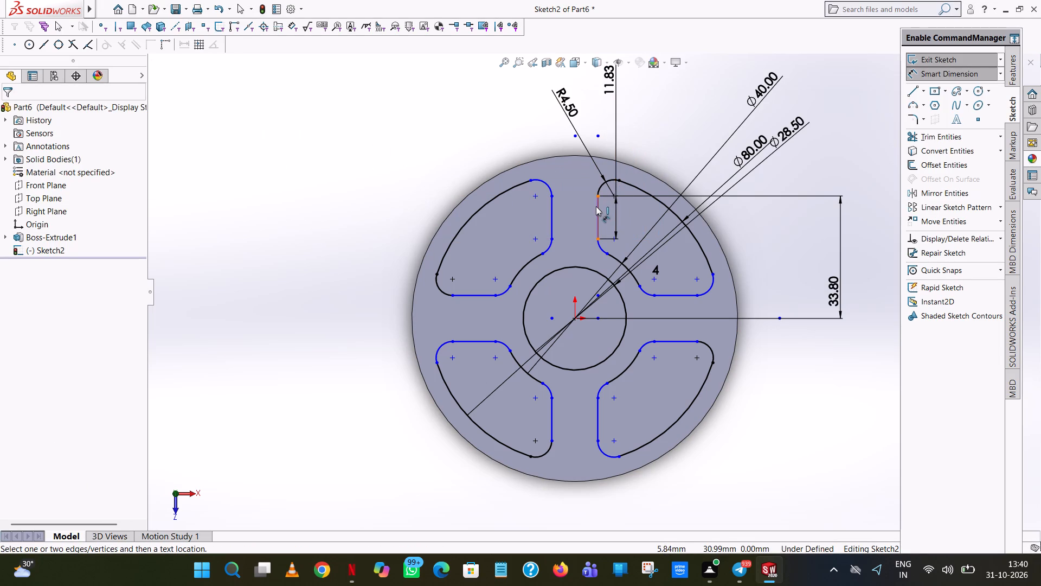
Dimension the radii of the upper right profile's two inner corner arcs, placing both texts outside the disc's upper right edge.
{"action": "left_click", "coordinate": [603, 250]}
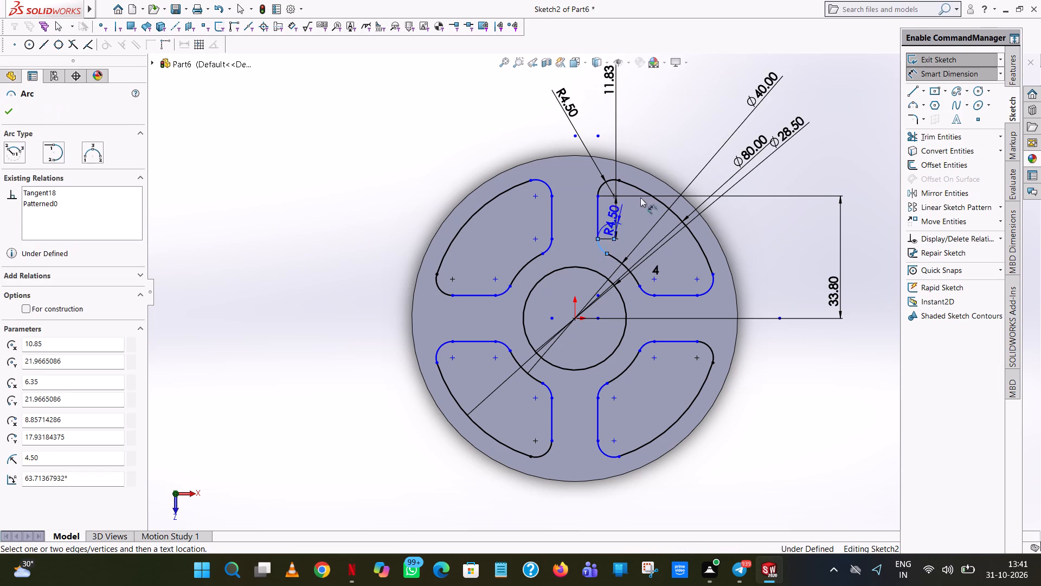
{"action": "left_click", "coordinate": [701, 131]}
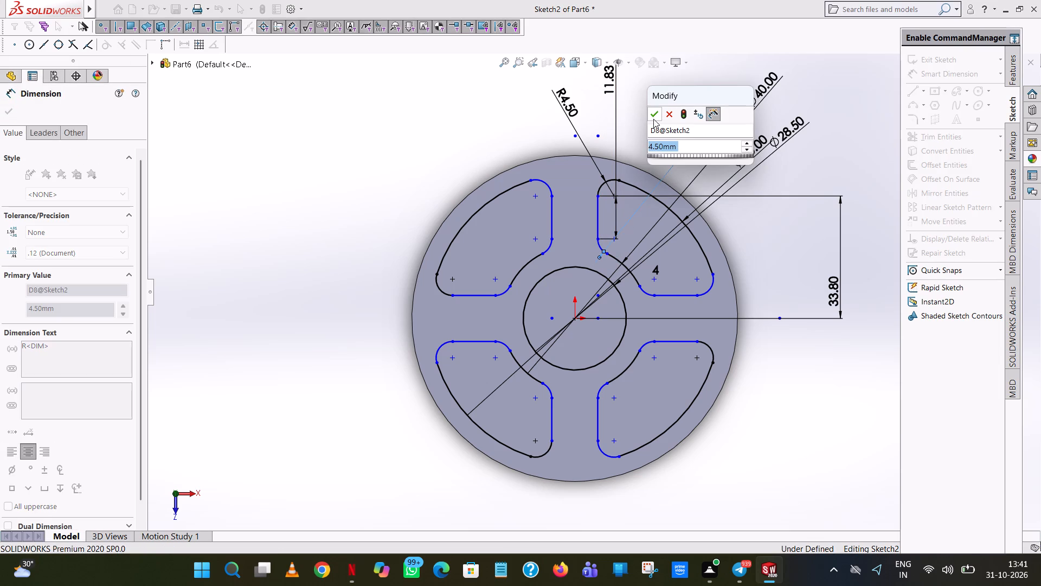
{"action": "left_click", "coordinate": [653, 116]}
{"action": "left_click", "coordinate": [696, 94]}
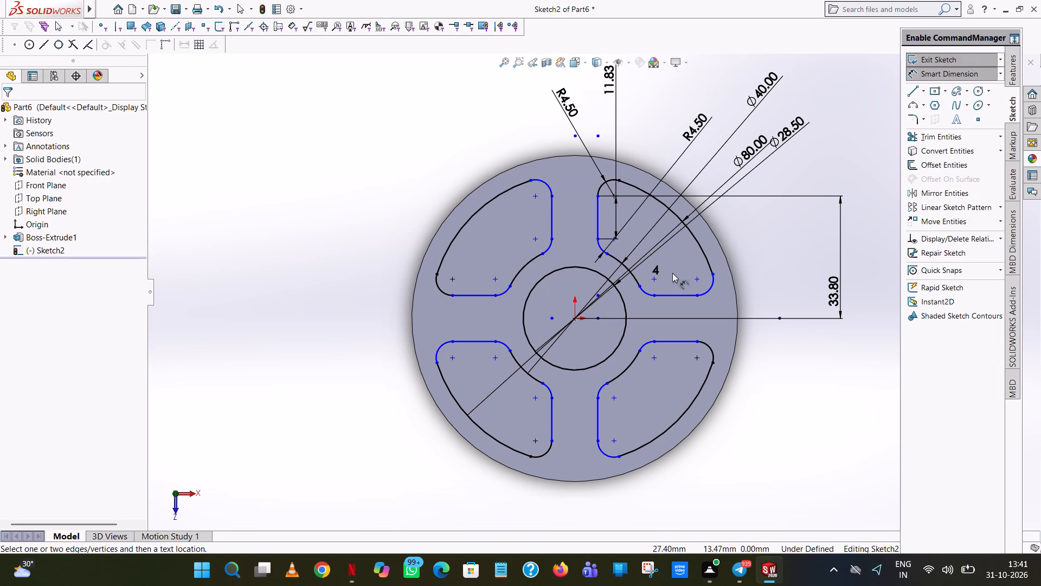
{"action": "left_click", "coordinate": [646, 290]}
{"action": "left_click", "coordinate": [802, 160]}
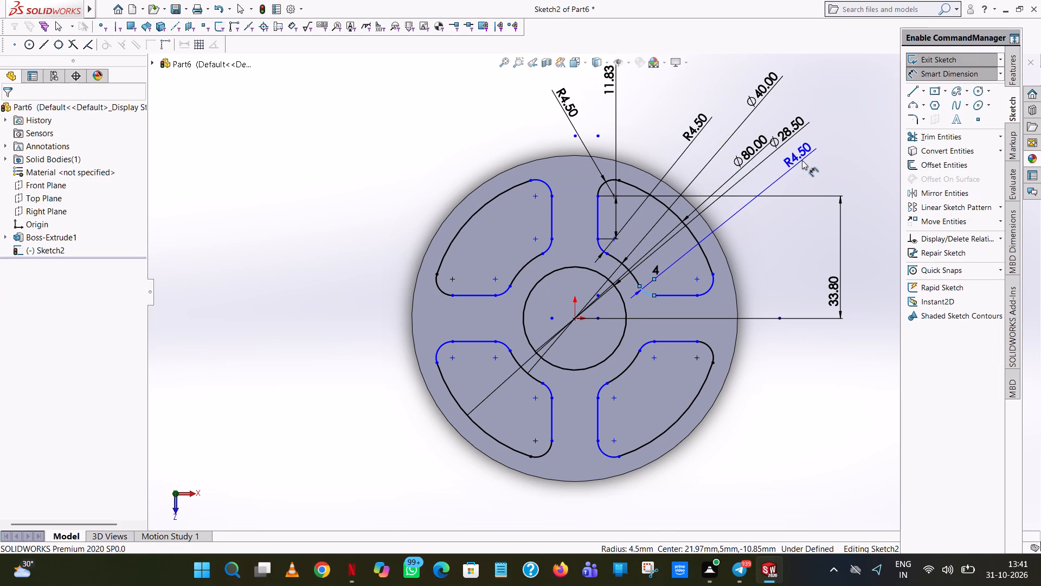
{"action": "left_click", "coordinate": [756, 143]}
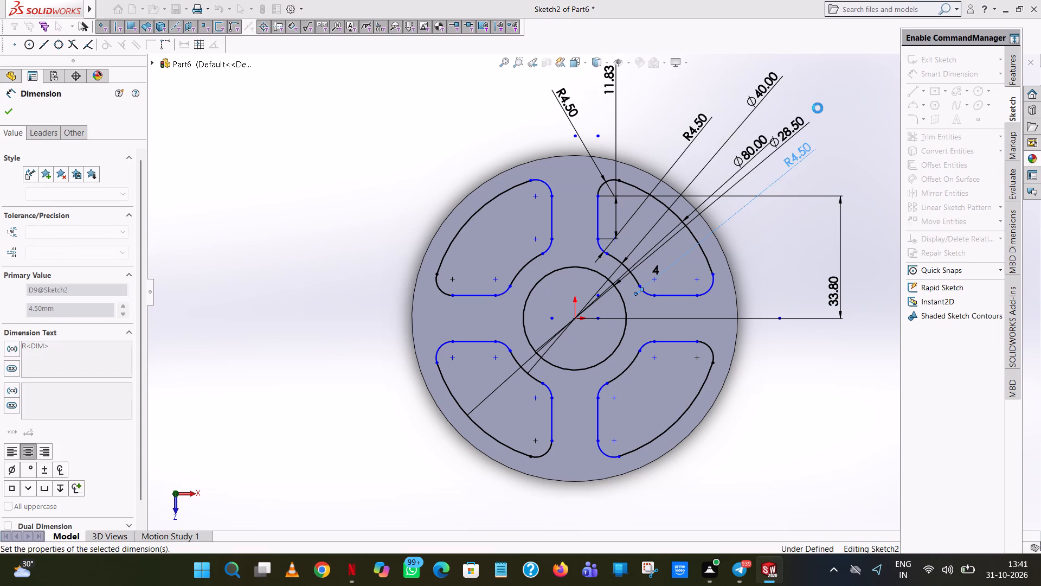
Dimension the radius of the upper right profile's outer right corner arc, placing the text outside the disc's right edge.
{"action": "left_click", "coordinate": [847, 95]}
{"action": "left_click", "coordinate": [712, 288]}
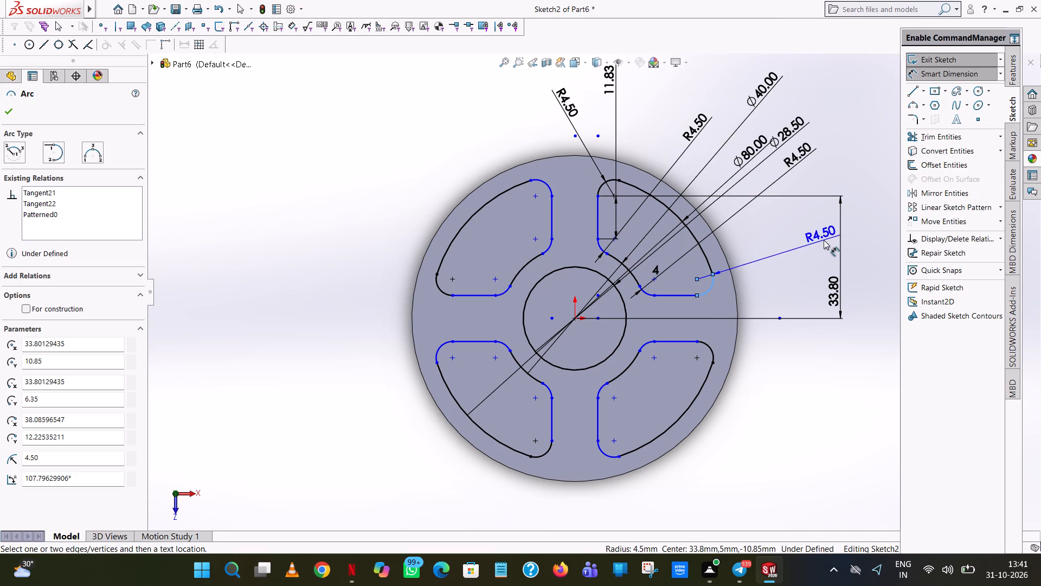
{"action": "left_click", "coordinate": [844, 251]}
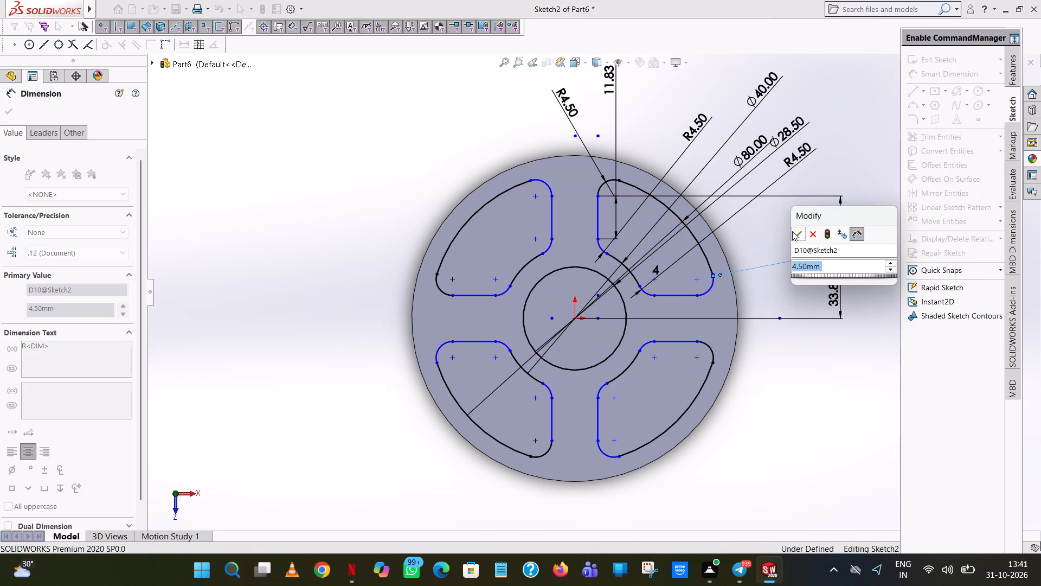
{"action": "left_click", "coordinate": [792, 231]}
{"action": "left_click", "coordinate": [894, 128]}
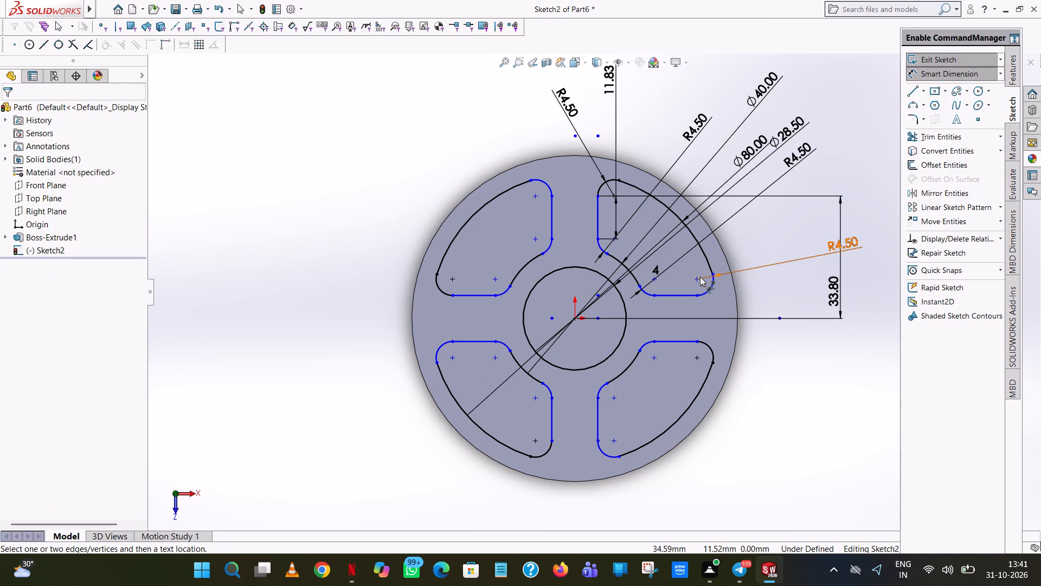
Dimension the vertical distance from the outer right corner arc's centre to the origin, placing it between the disc and the existing vertical dimension.
{"action": "left_click", "coordinate": [698, 277]}
{"action": "left_click", "coordinate": [574, 319]}
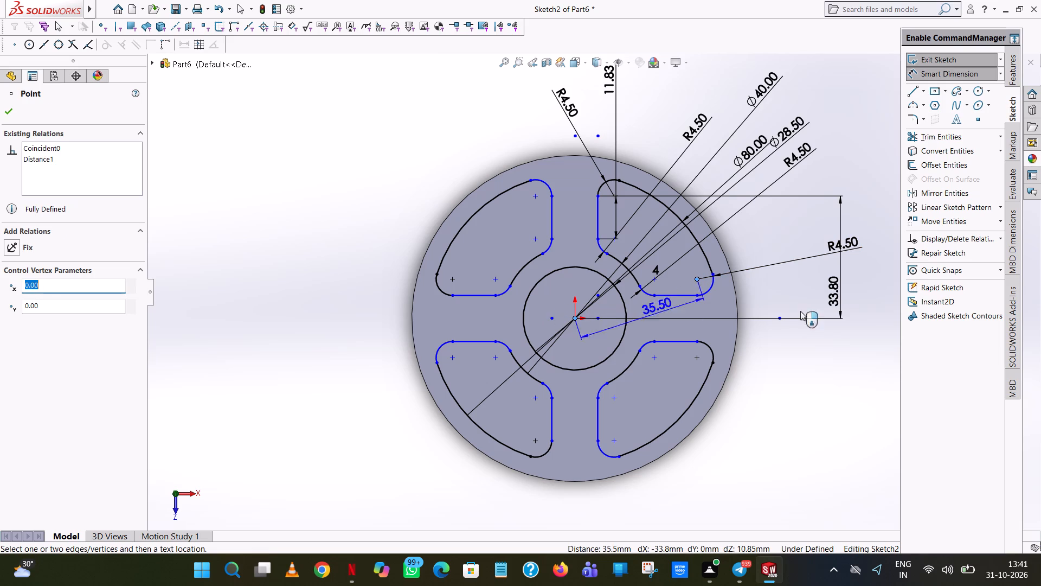
{"action": "left_click", "coordinate": [812, 309]}
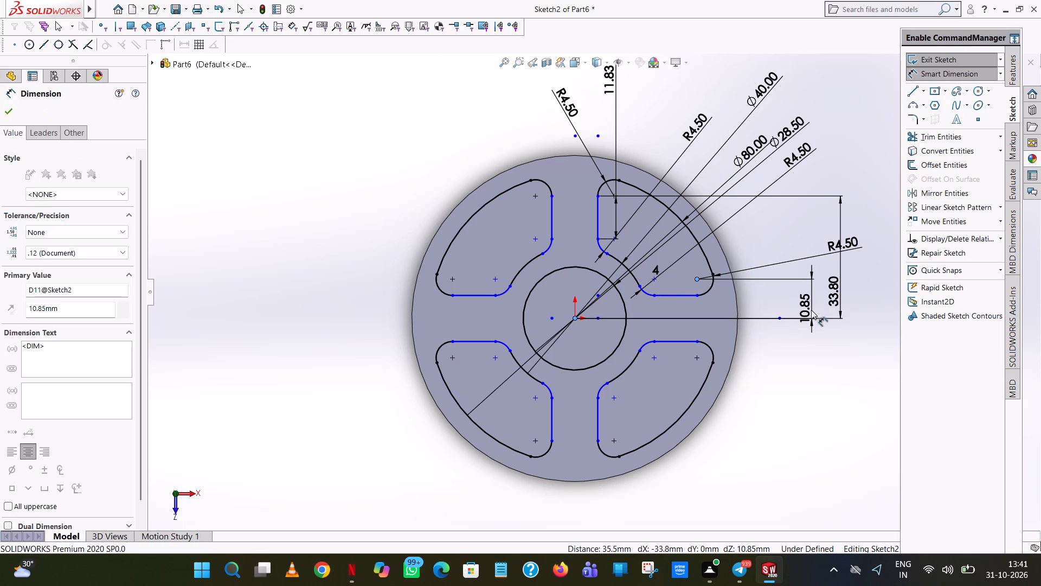
{"action": "left_click", "coordinate": [766, 291]}
{"action": "left_click", "coordinate": [853, 151]}
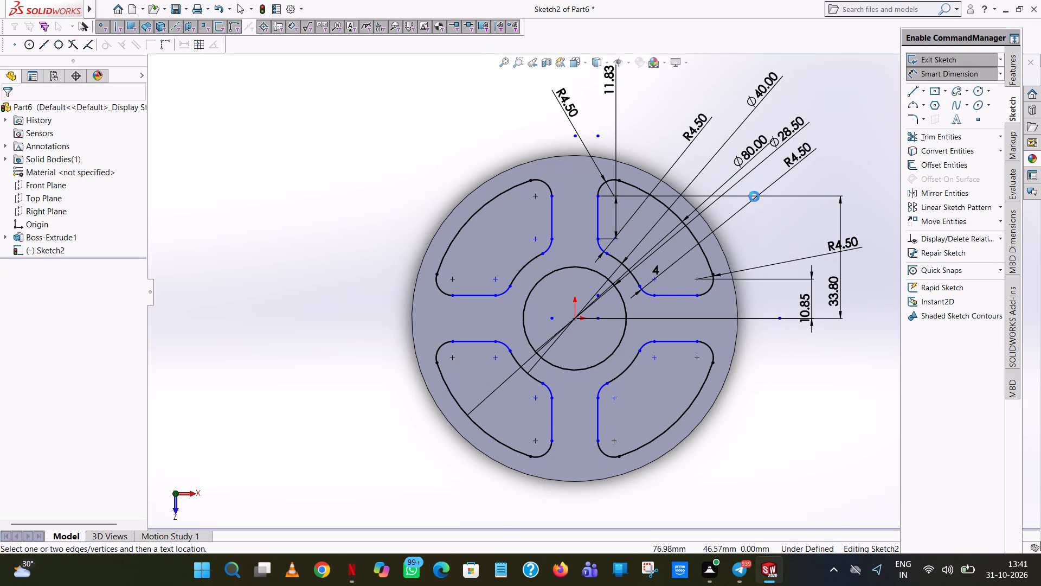
Dimension the length of the upper right profile's horizontal line and place its text outside the disc, beyond the vertical dimensions.
{"action": "left_click", "coordinate": [685, 297]}
{"action": "left_click", "coordinate": [685, 306]}
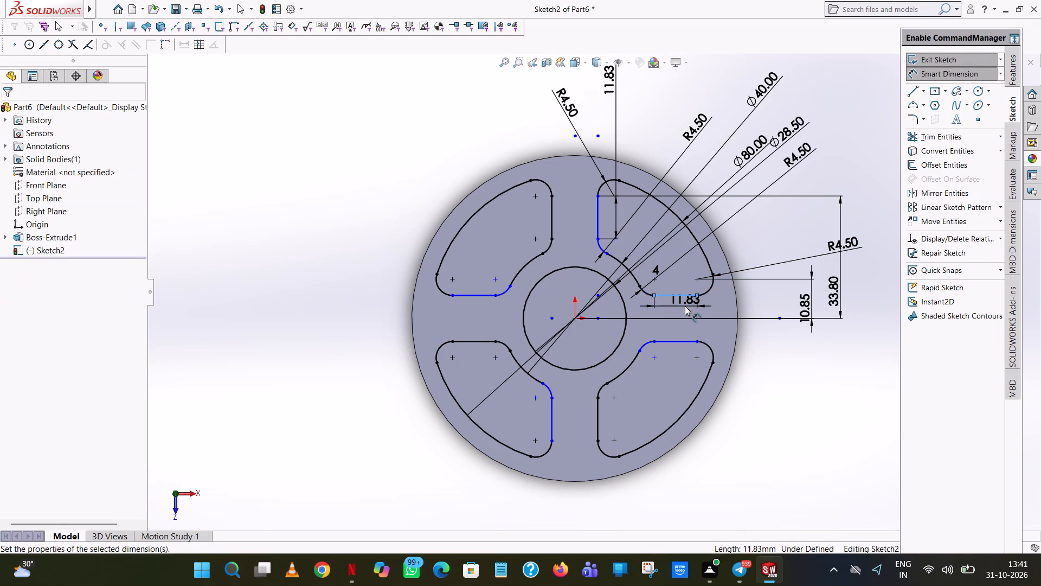
{"action": "left_click", "coordinate": [645, 290]}
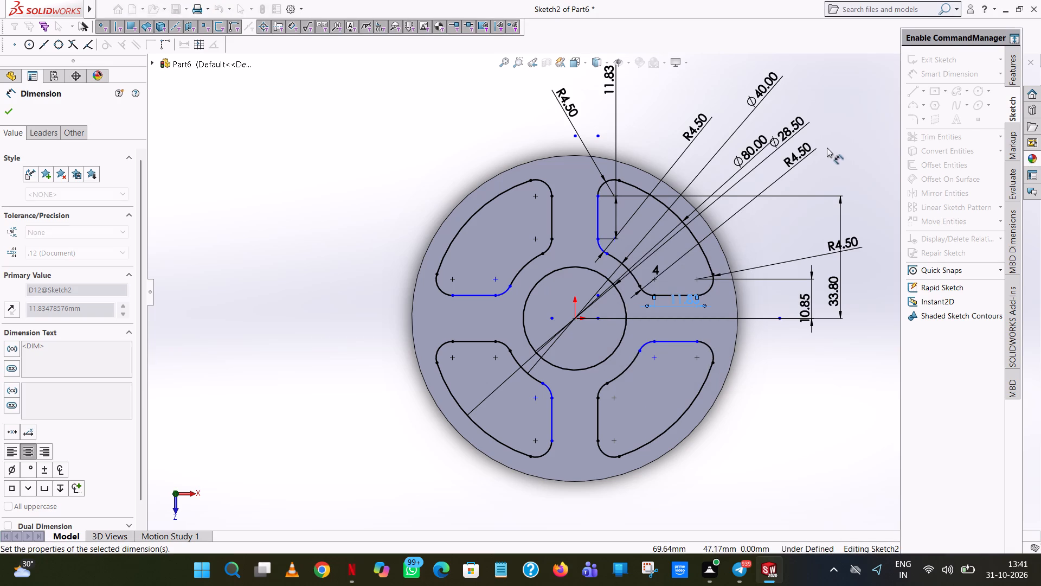
{"action": "left_click", "coordinate": [828, 147]}
{"action": "left_click_drag", "start_coordinate": [691, 300], "coordinate": [901, 326]}
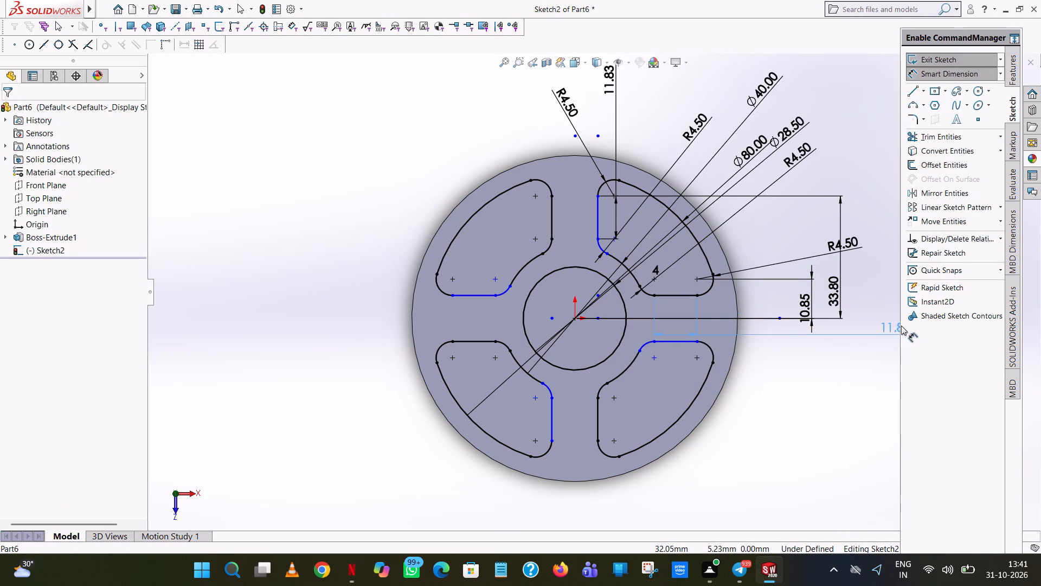
{"action": "left_click_drag", "start_coordinate": [901, 326], "coordinate": [889, 302]}
{"action": "left_click", "coordinate": [846, 184]}
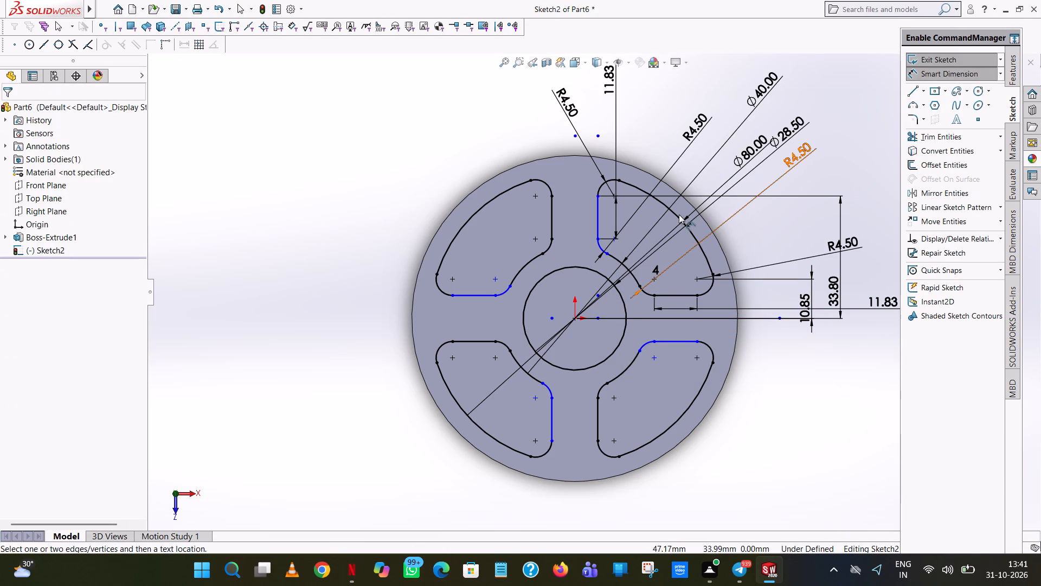
Dimension the vertical distance between the centres of the upper right profile's two inner corner arcs, placing it right of the disc.
{"action": "left_click", "coordinate": [615, 239]}
{"action": "left_click", "coordinate": [654, 281]}
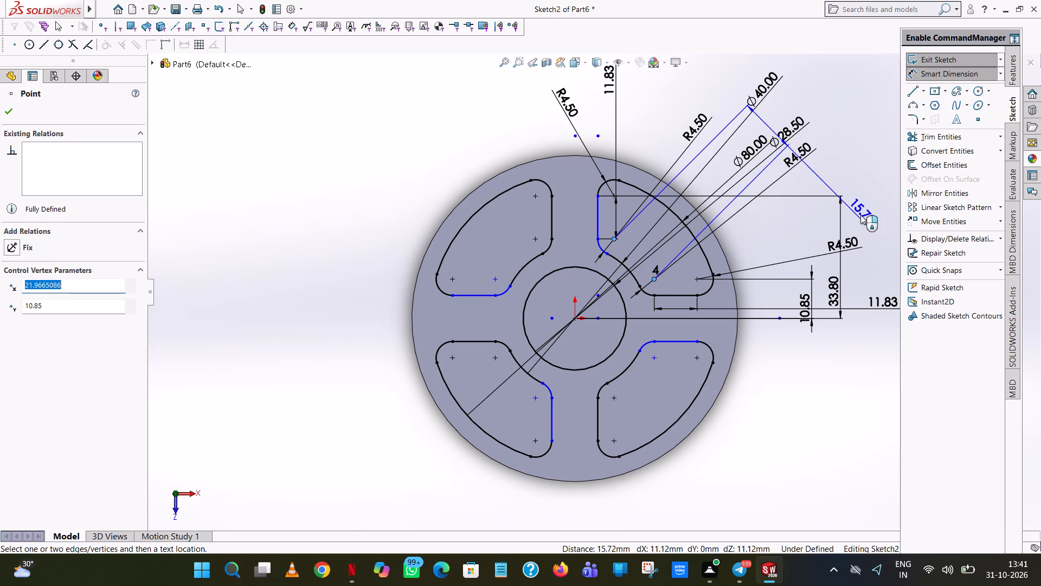
{"action": "left_click", "coordinate": [806, 243]}
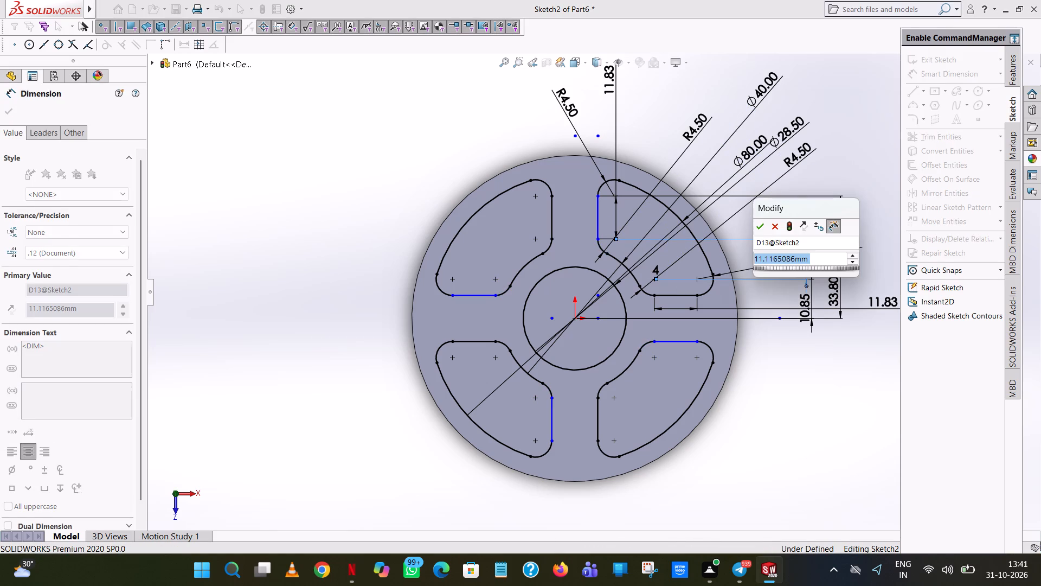
{"action": "left_click", "coordinate": [759, 225]}
{"action": "left_click", "coordinate": [830, 131]}
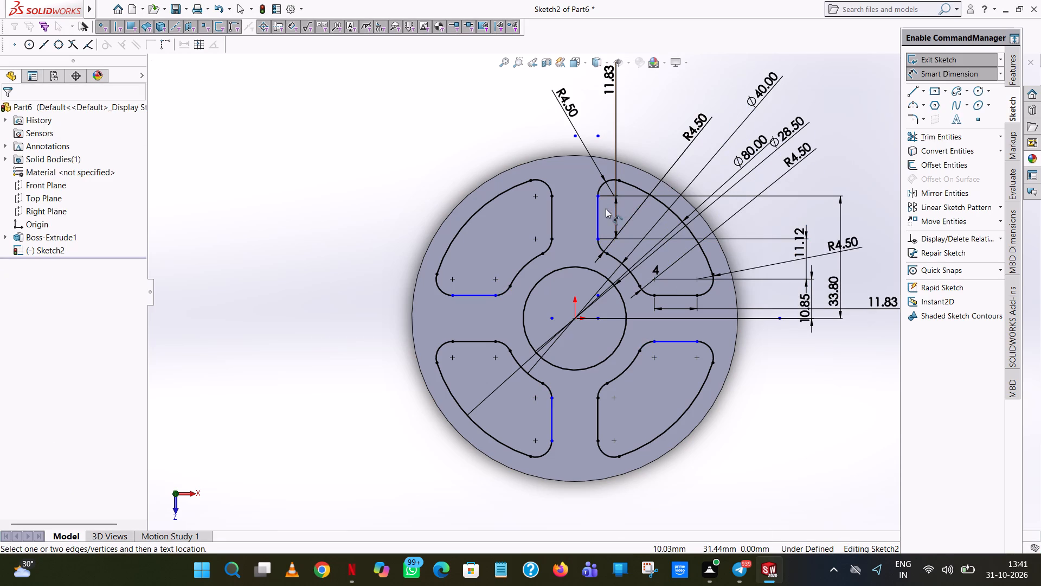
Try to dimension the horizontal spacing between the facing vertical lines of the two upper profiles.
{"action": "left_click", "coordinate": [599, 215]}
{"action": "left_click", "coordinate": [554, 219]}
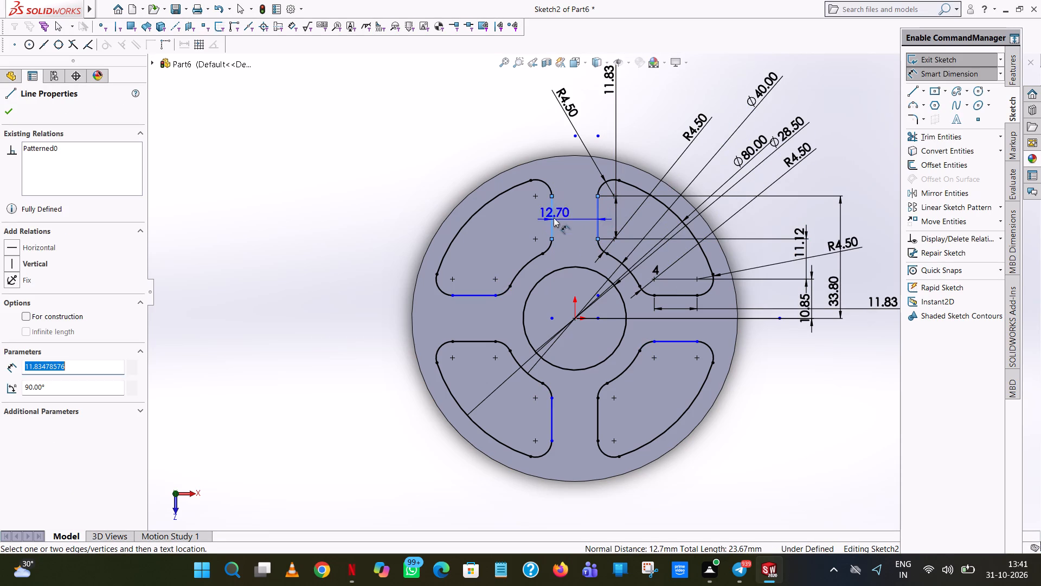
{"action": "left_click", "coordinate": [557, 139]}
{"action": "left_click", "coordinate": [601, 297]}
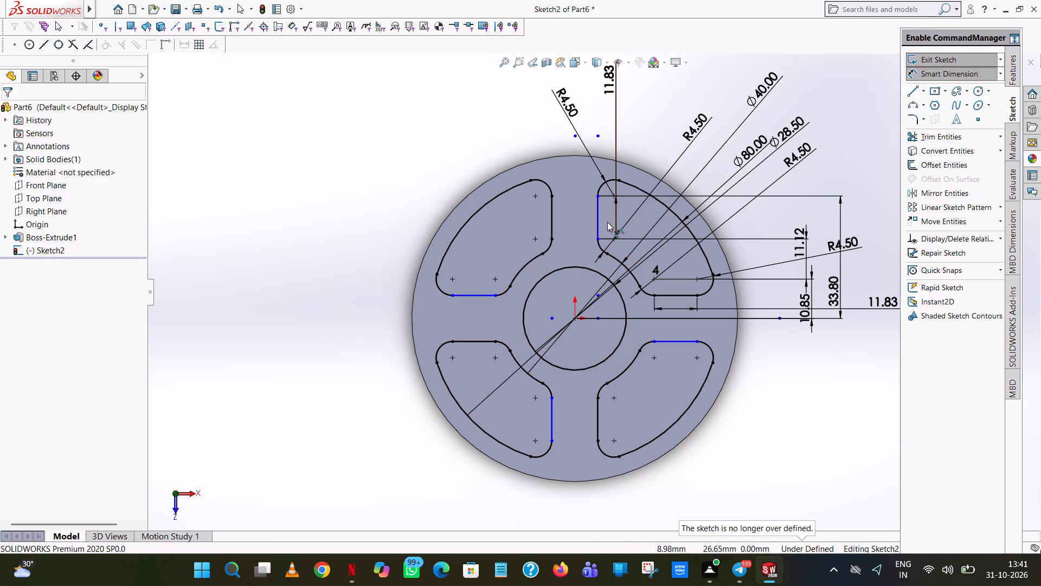
Dimension the horizontal distance from the upper right profile's vertical line to the origin, placing it above the disc.
{"action": "left_click", "coordinate": [597, 209]}
{"action": "left_click", "coordinate": [576, 318]}
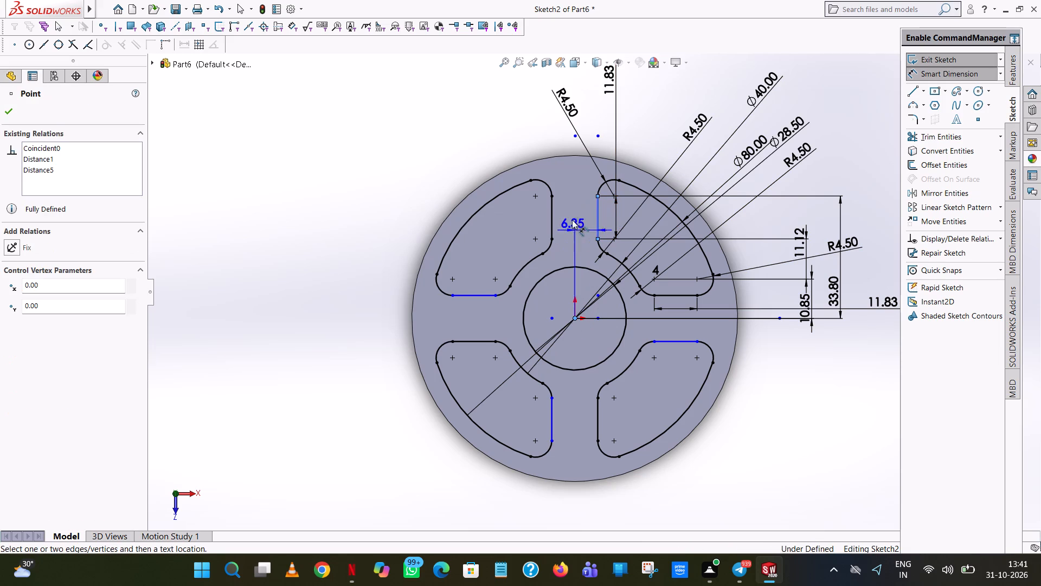
{"action": "left_click", "coordinate": [566, 145]}
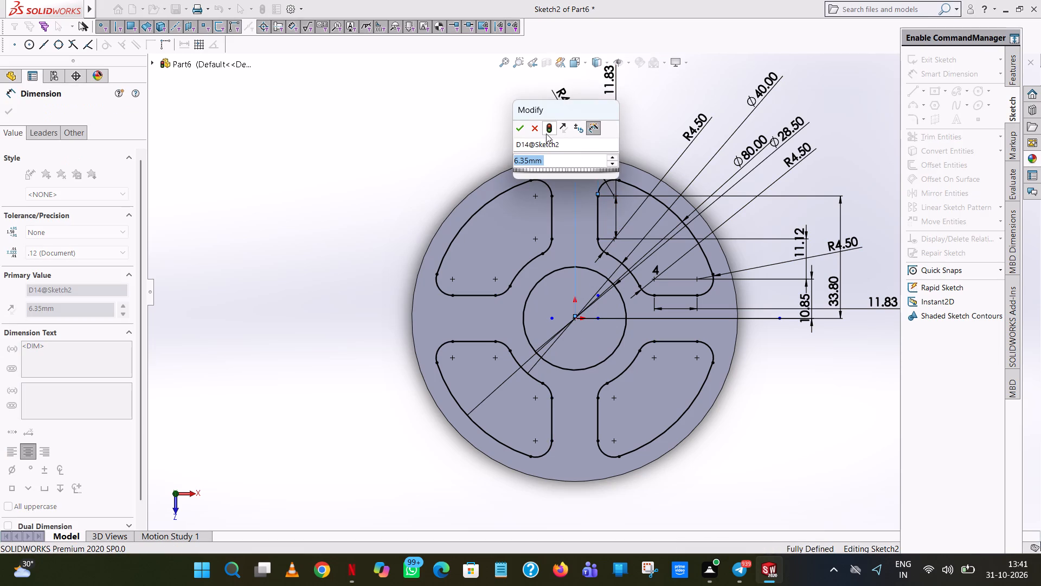
{"action": "left_click", "coordinate": [519, 130]}
{"action": "left_click", "coordinate": [411, 131]}
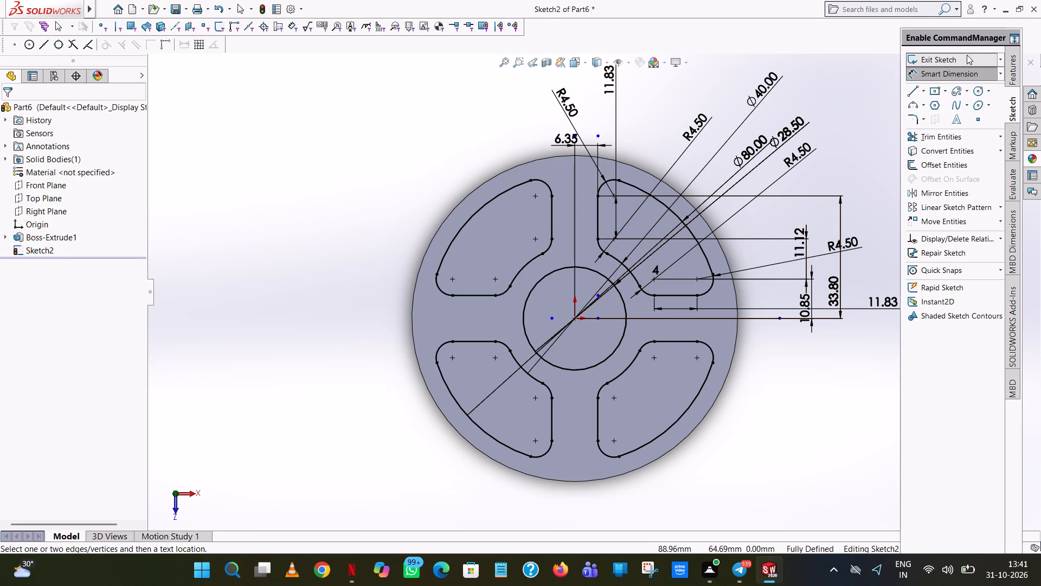
Extrude-cut the four patterned profiles and the central circle through the disc with a 44 mm blind depth.
{"action": "left_click", "coordinate": [1011, 74]}
{"action": "left_click", "coordinate": [947, 132]}
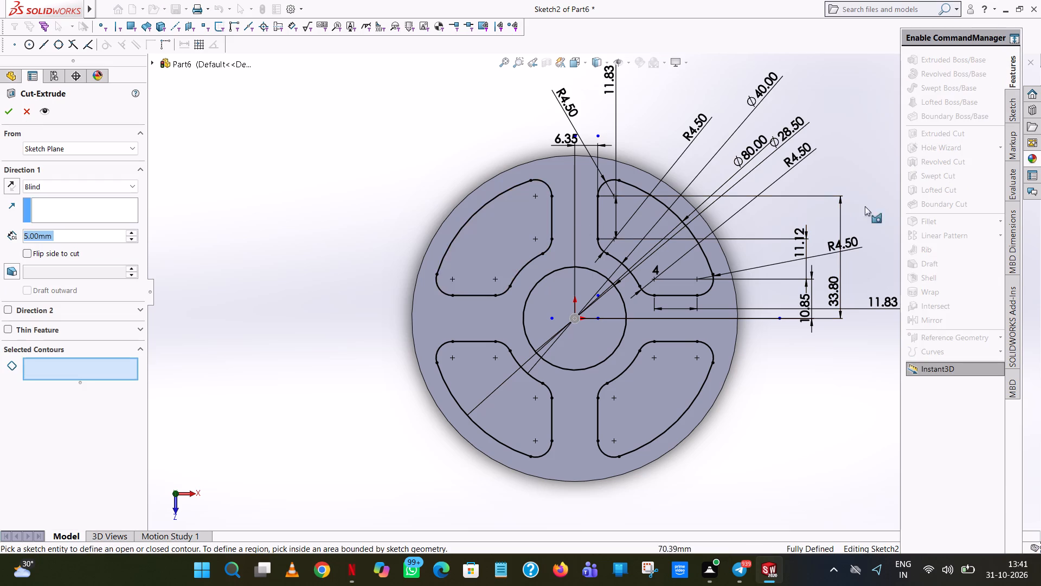
{"action": "scroll", "coordinate": [751, 216], "scroll_direction": "down", "scroll_amount": 1}
{"action": "middle_click_drag", "start_coordinate": [751, 216], "coordinate": [760, 297]}
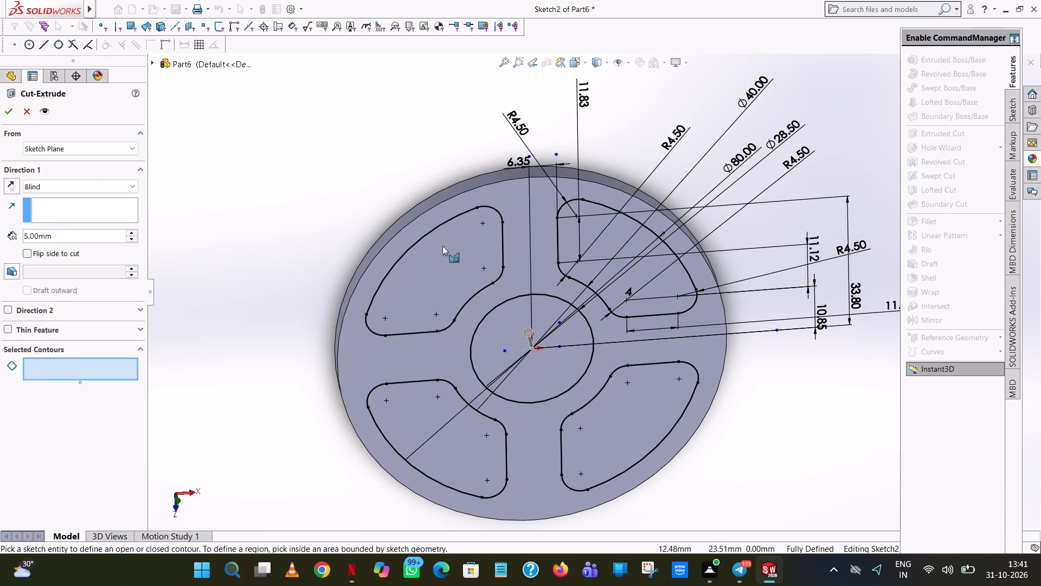
{"action": "left_click", "coordinate": [427, 266]}
{"action": "left_click", "coordinate": [604, 255]}
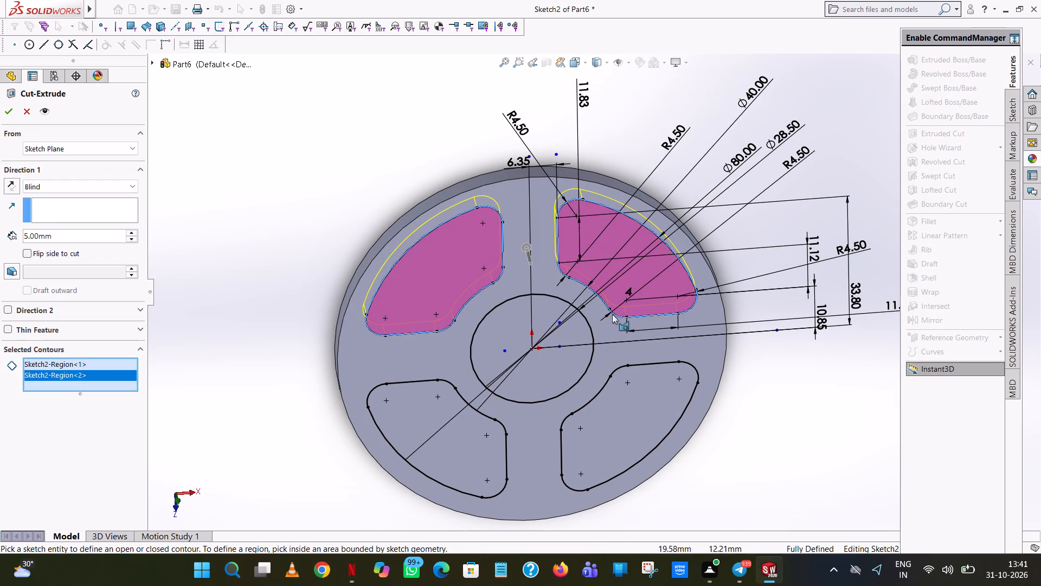
{"action": "left_click", "coordinate": [644, 441]}
{"action": "left_click", "coordinate": [446, 466]}
{"action": "left_click", "coordinate": [550, 375]}
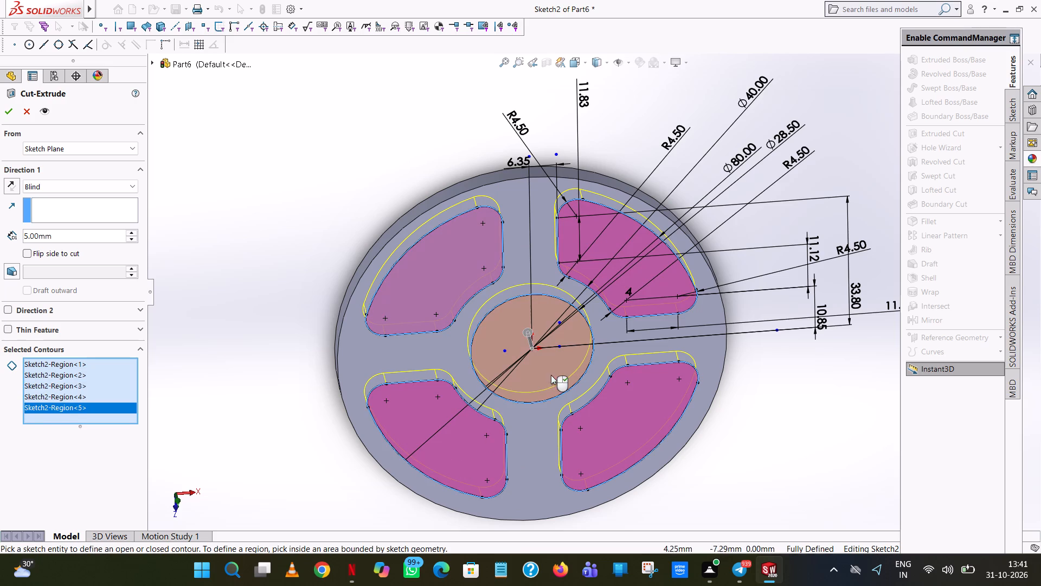
{"action": "scroll", "coordinate": [229, 232], "scroll_direction": "up", "scroll_amount": 1}
{"action": "middle_click_drag", "start_coordinate": [229, 232], "coordinate": [300, 364]}
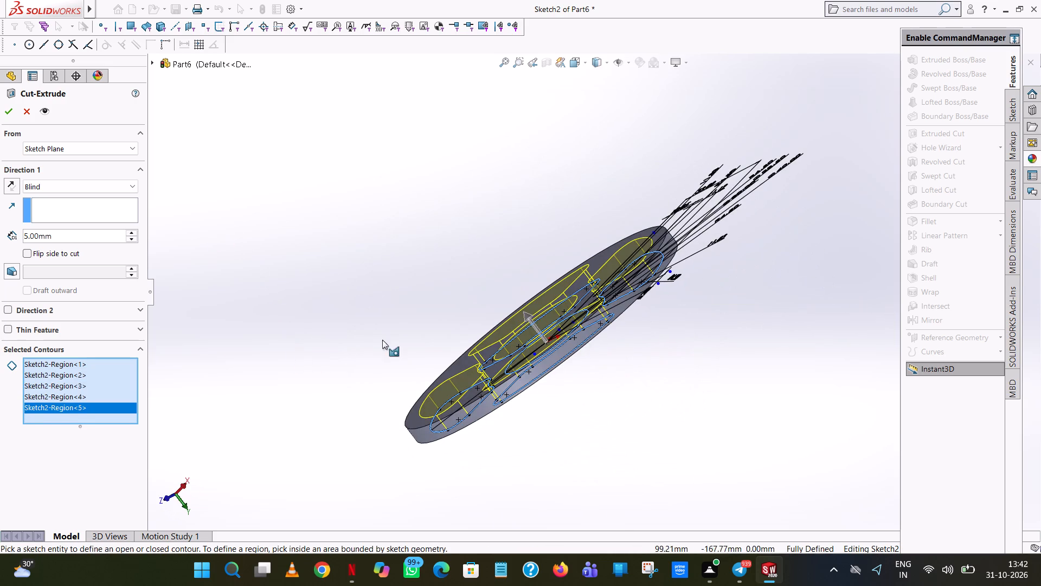
{"action": "left_click_drag", "start_coordinate": [525, 315], "coordinate": [448, 214]}
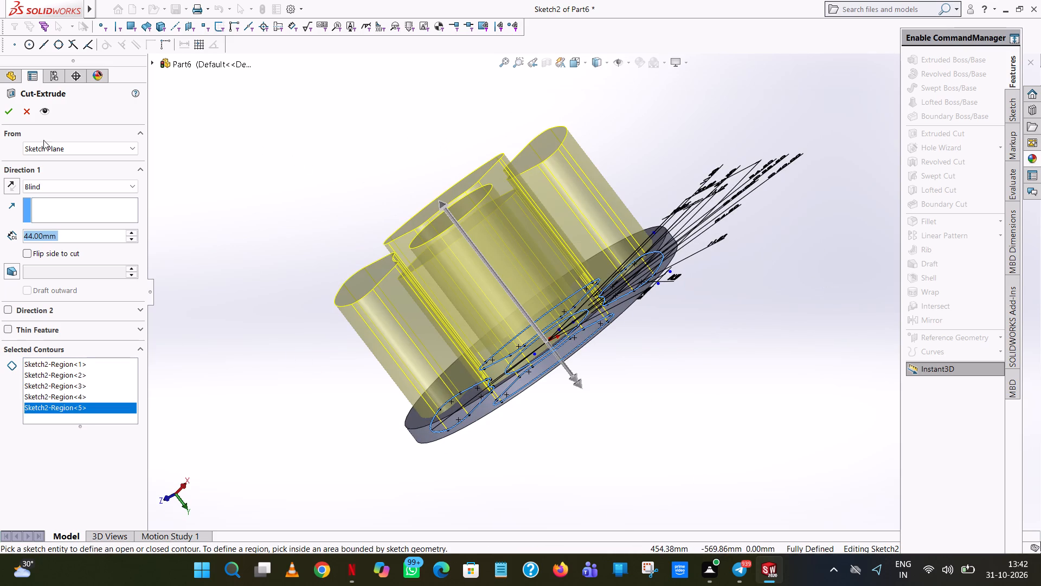
{"action": "left_click", "coordinate": [12, 115]}
{"action": "left_click", "coordinate": [650, 421]}
Set the whole part's appearance colour to the standard palette's light grey (192, 192, 192).
{"action": "middle_click_drag", "start_coordinate": [648, 419], "coordinate": [638, 407]}
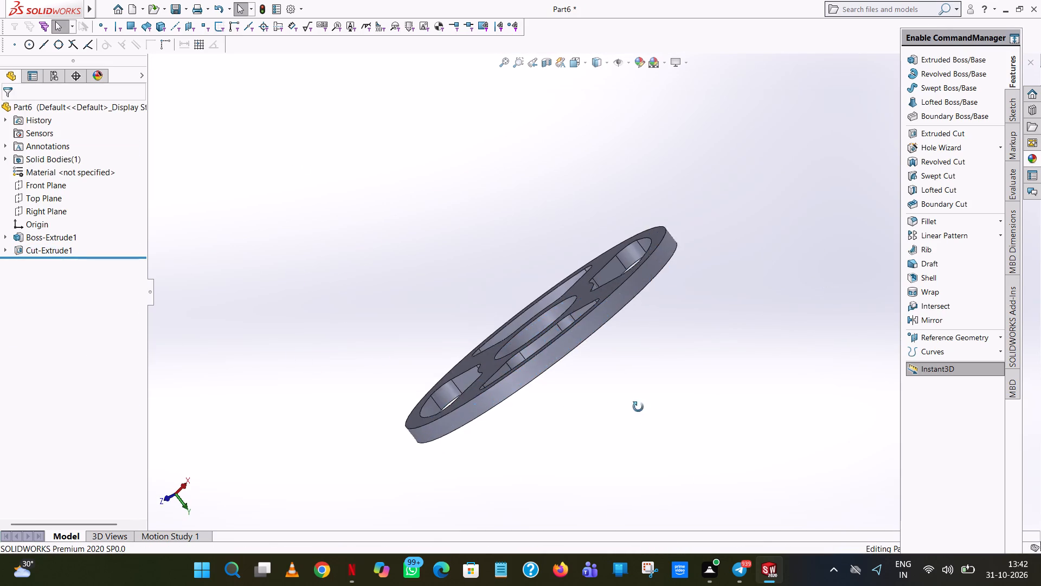
{"action": "middle_click_drag", "start_coordinate": [638, 407], "coordinate": [602, 171]}
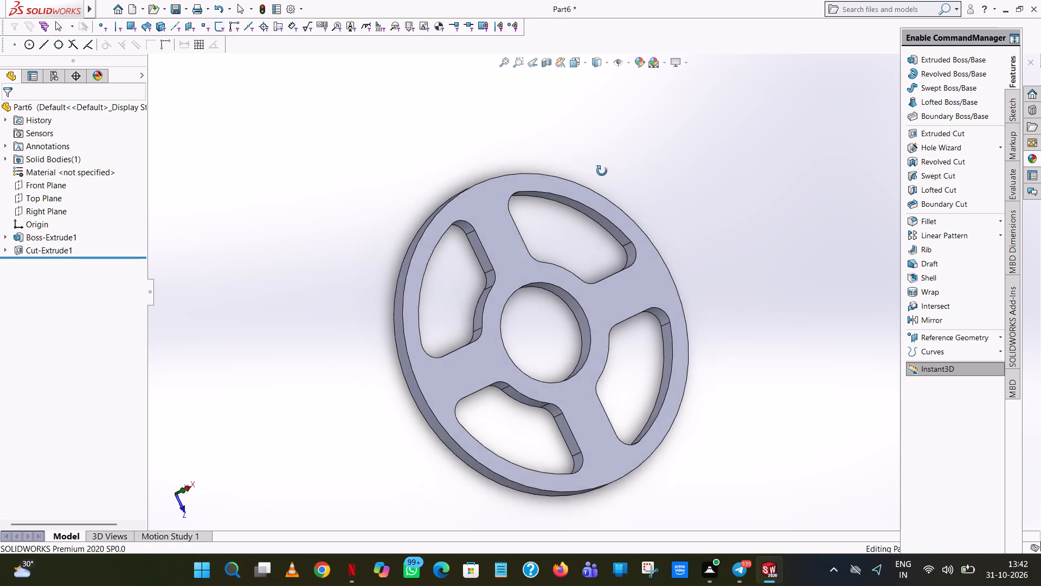
{"action": "middle_click_drag", "start_coordinate": [602, 171], "coordinate": [614, 159]}
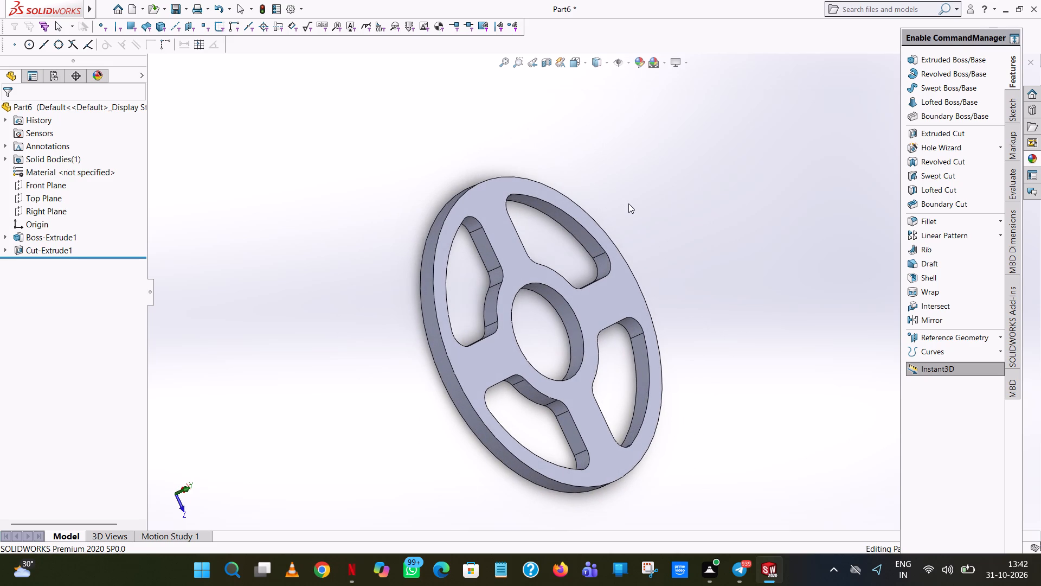
{"action": "middle_click_drag", "start_coordinate": [653, 190], "coordinate": [609, 276]}
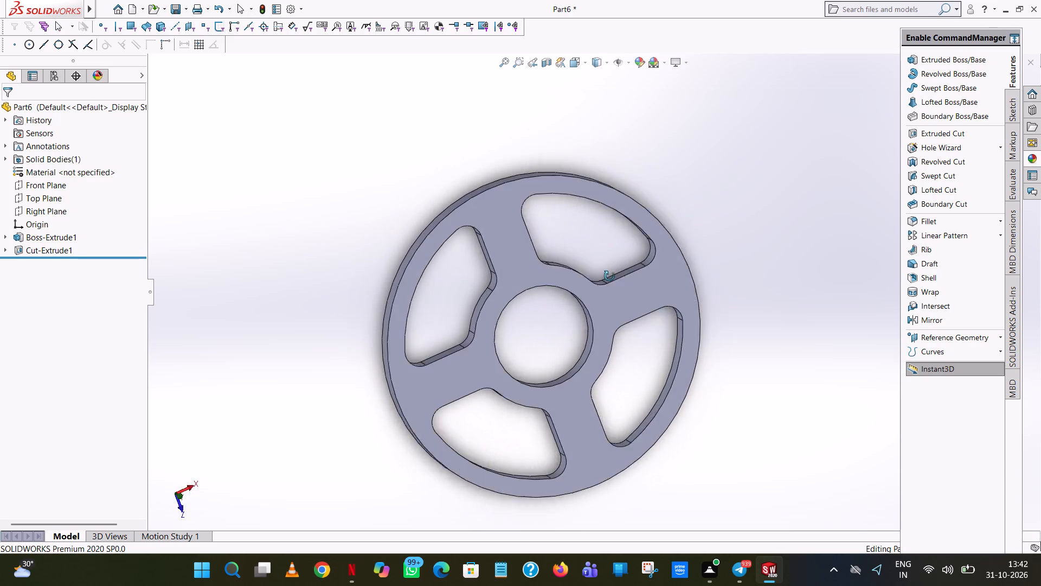
{"action": "middle_click_drag", "start_coordinate": [609, 276], "coordinate": [576, 284]}
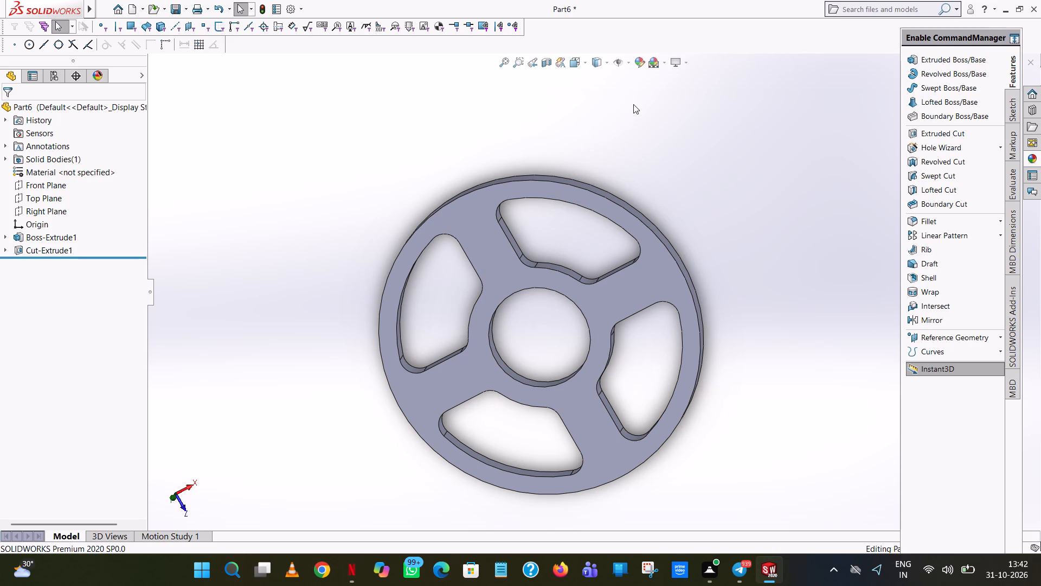
{"action": "right_click", "coordinate": [597, 297]}
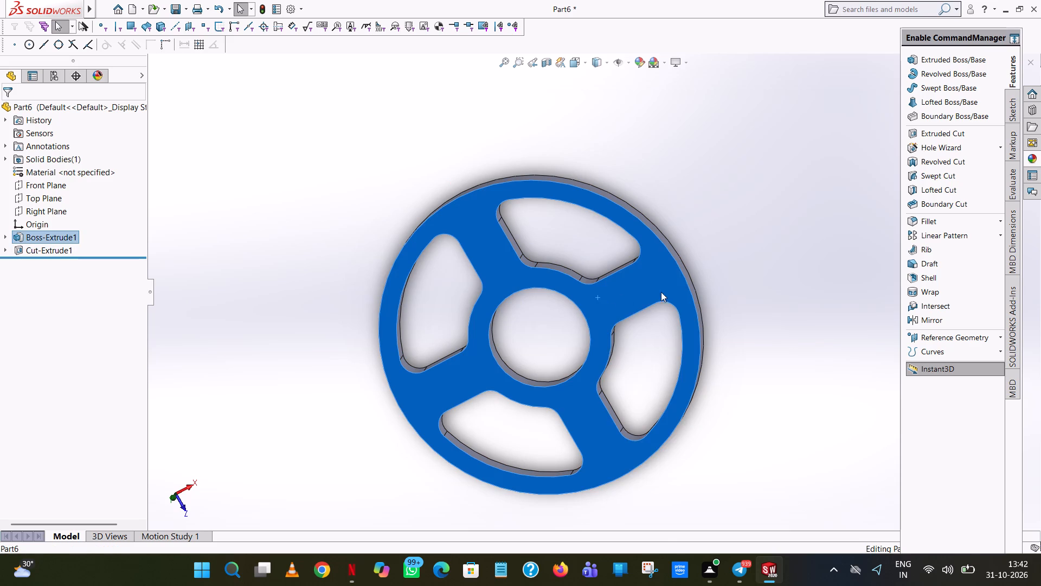
{"action": "left_click", "coordinate": [686, 268]}
{"action": "left_click", "coordinate": [702, 322]}
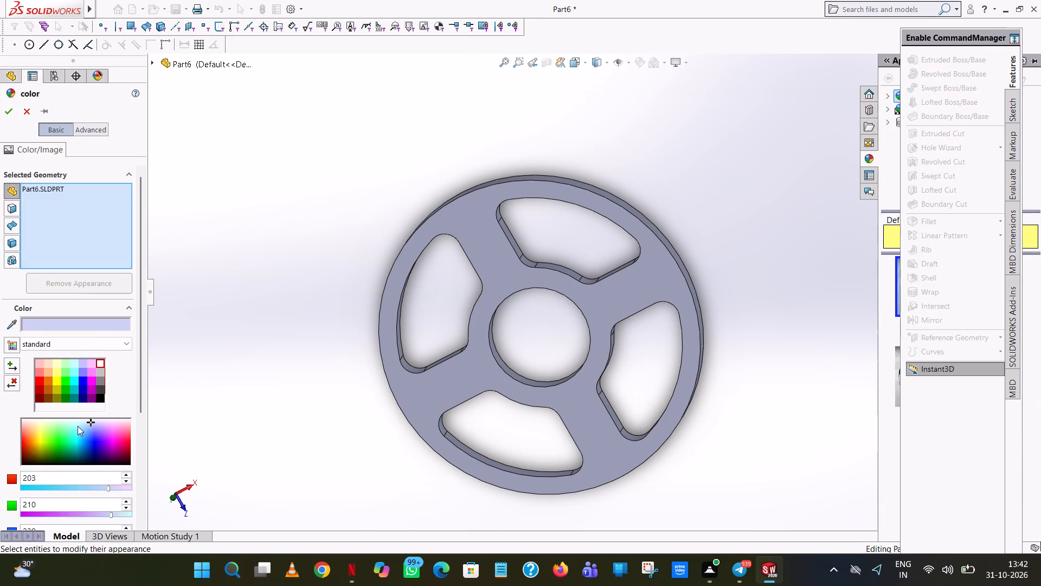
{"action": "left_click", "coordinate": [102, 374]}
{"action": "left_click", "coordinate": [102, 389]}
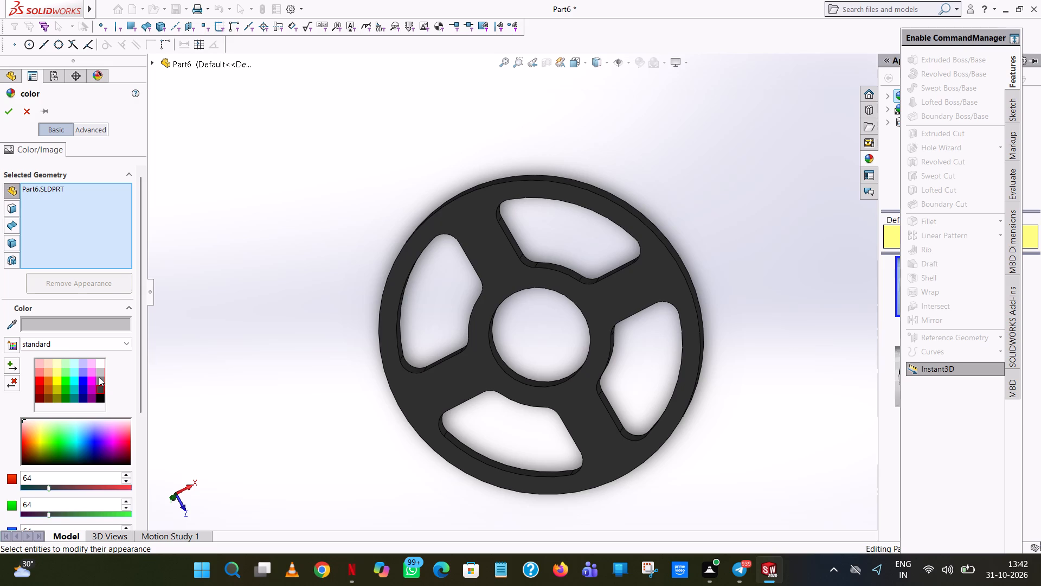
{"action": "left_click", "coordinate": [99, 377]}
{"action": "left_click", "coordinate": [95, 370]}
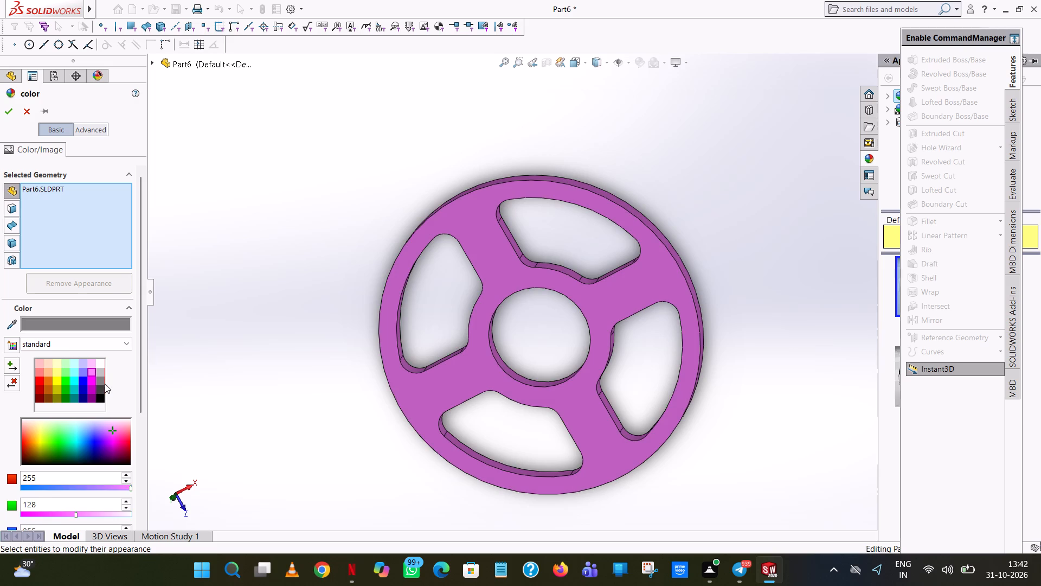
{"action": "left_click", "coordinate": [106, 386]}
{"action": "left_click", "coordinate": [102, 373]}
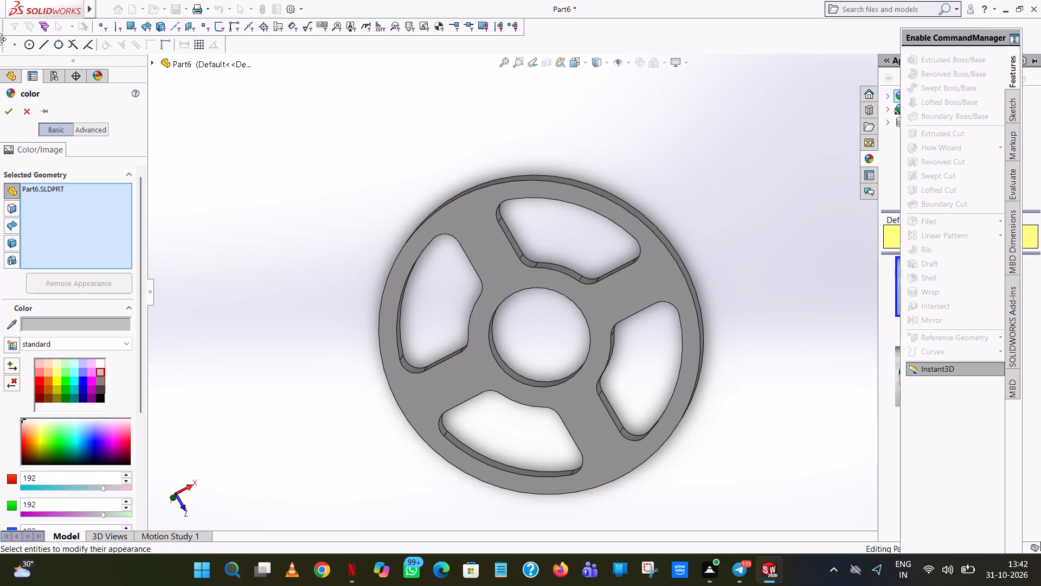
{"action": "left_click", "coordinate": [11, 107]}
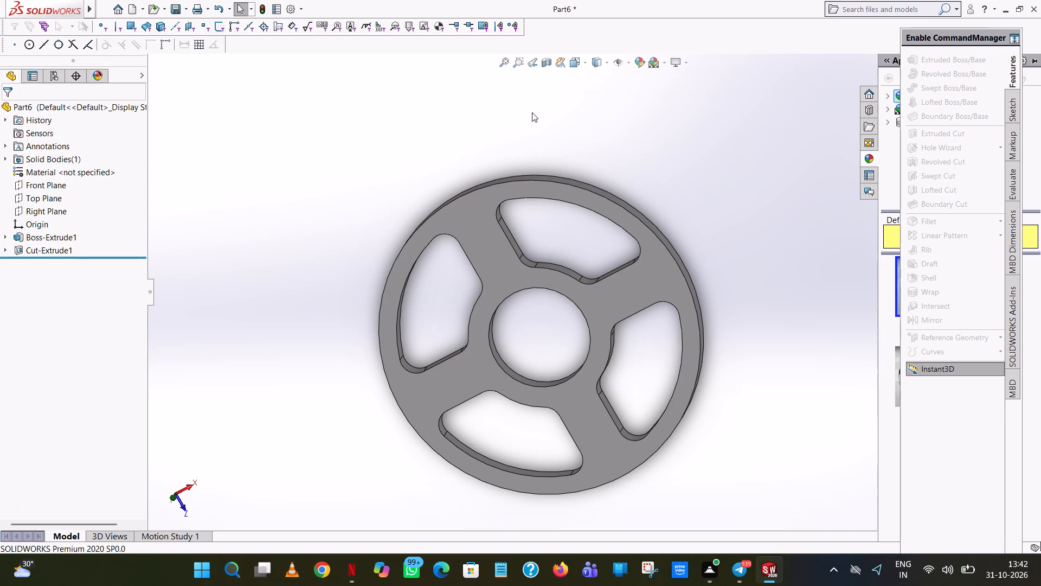
Save the part as "flywheel web" in the elbow engine assembly folder.
{"action": "left_click", "coordinate": [172, 5]}
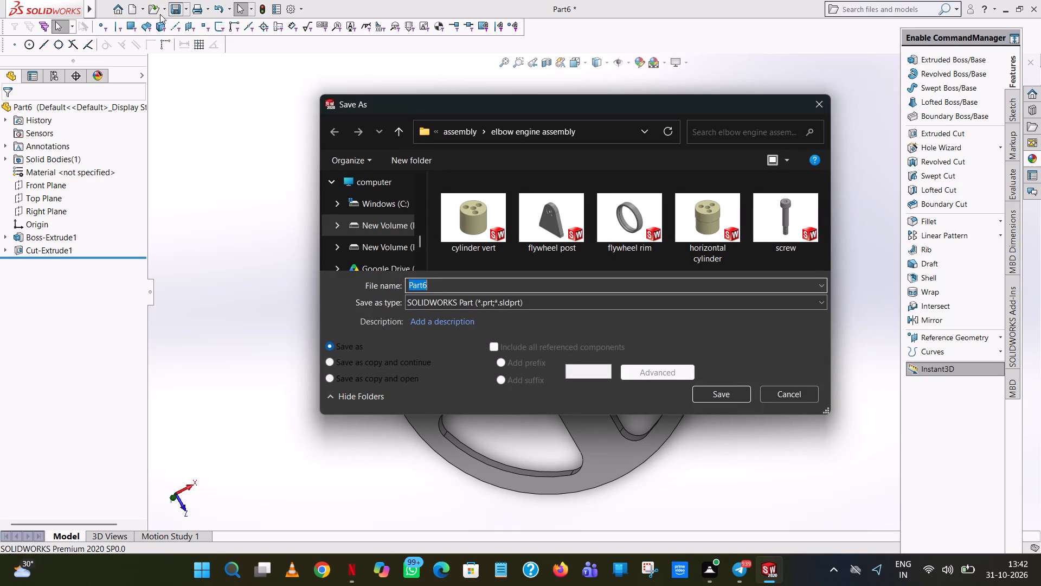
{"action": "key", "text": "f"}
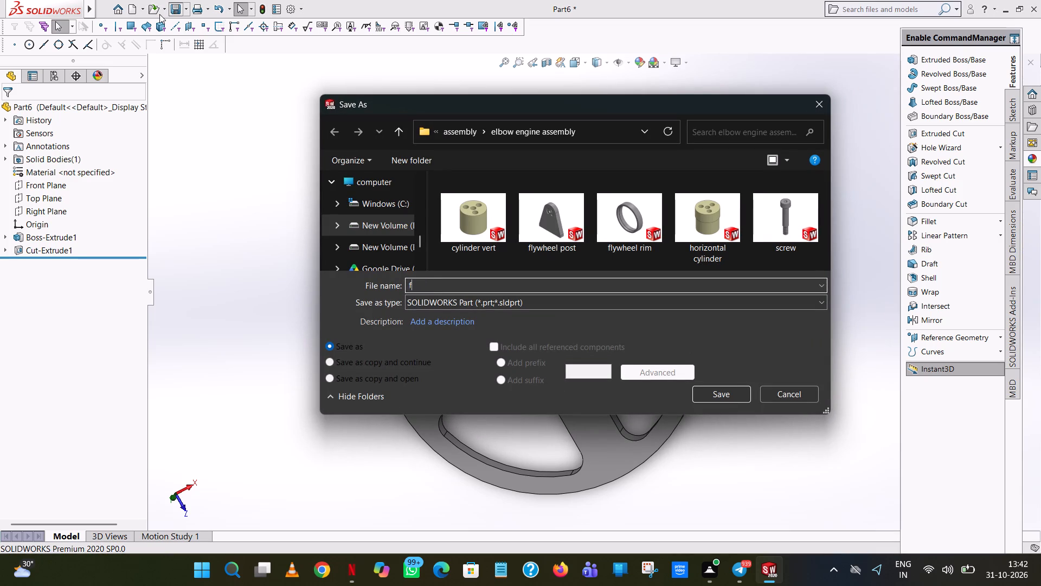
{"action": "key", "text": "l"}
{"action": "key", "text": "y"}
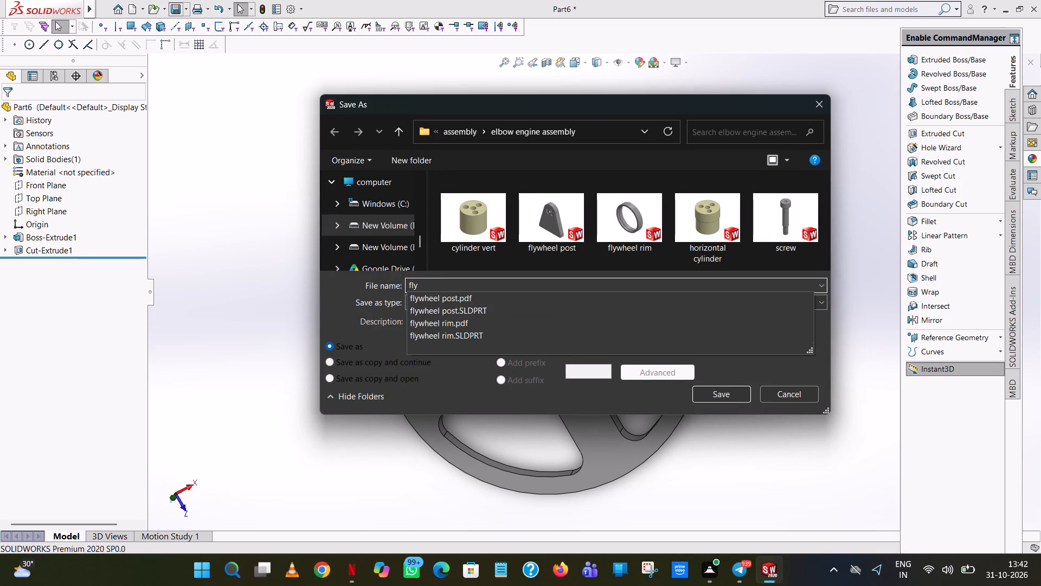
{"action": "type", "text": "wheel web"}
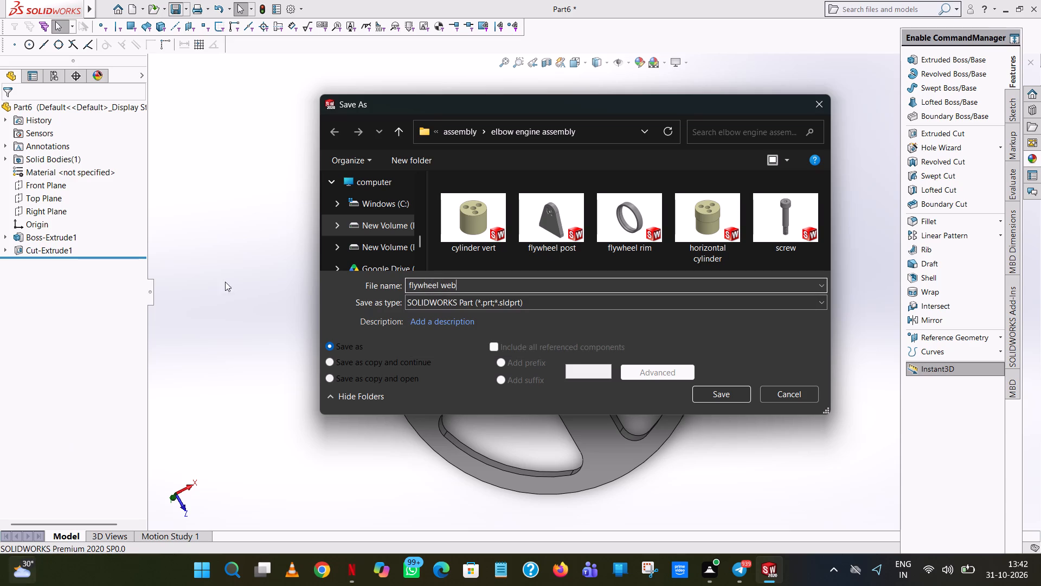
{"action": "left_click", "coordinate": [730, 393]}
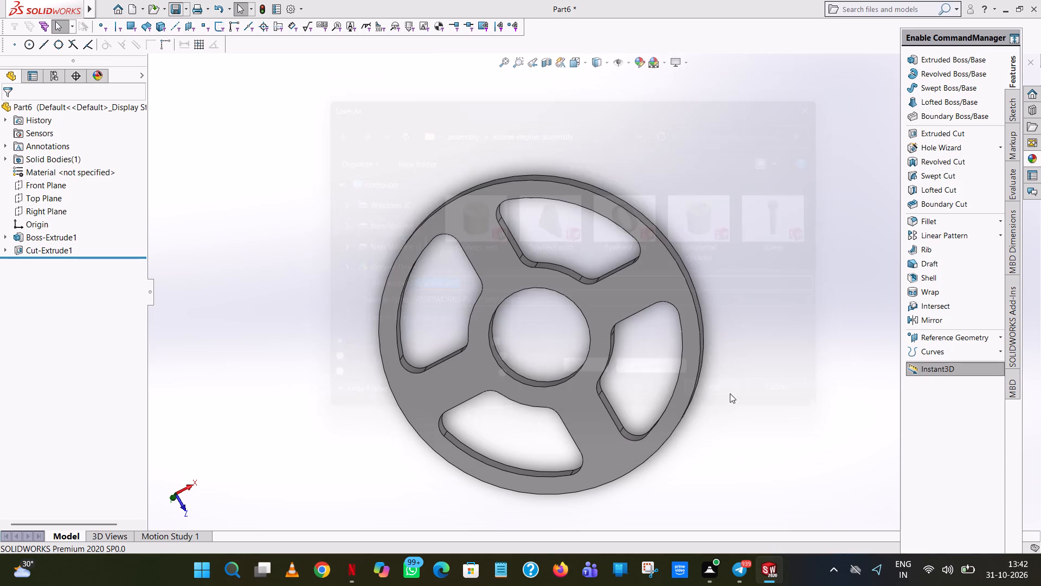
Save a copy of the flywheel web as an Adobe PDF under the same name.
{"action": "left_click", "coordinate": [188, 5]}
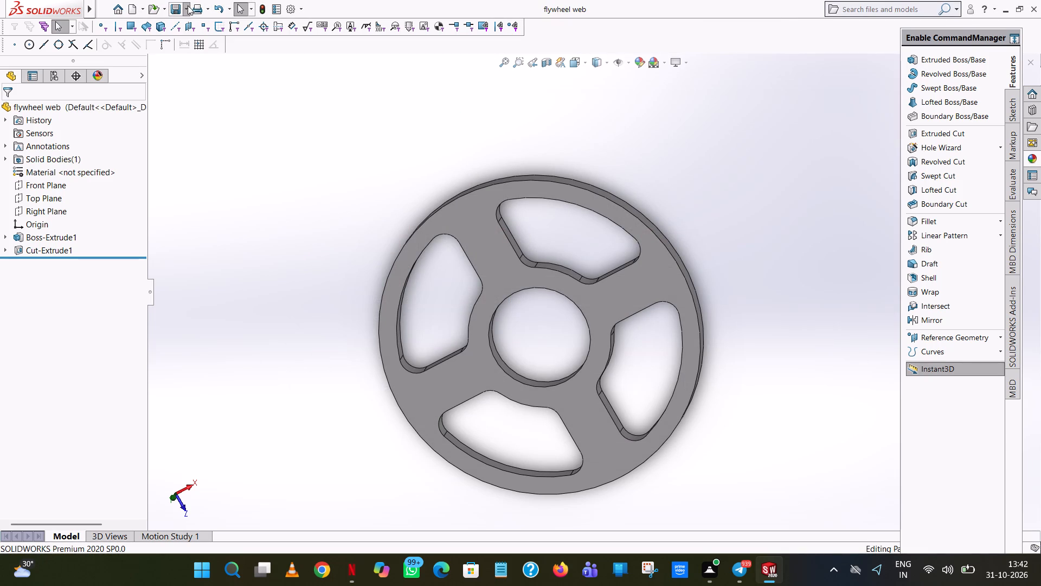
{"action": "left_click", "coordinate": [194, 34]}
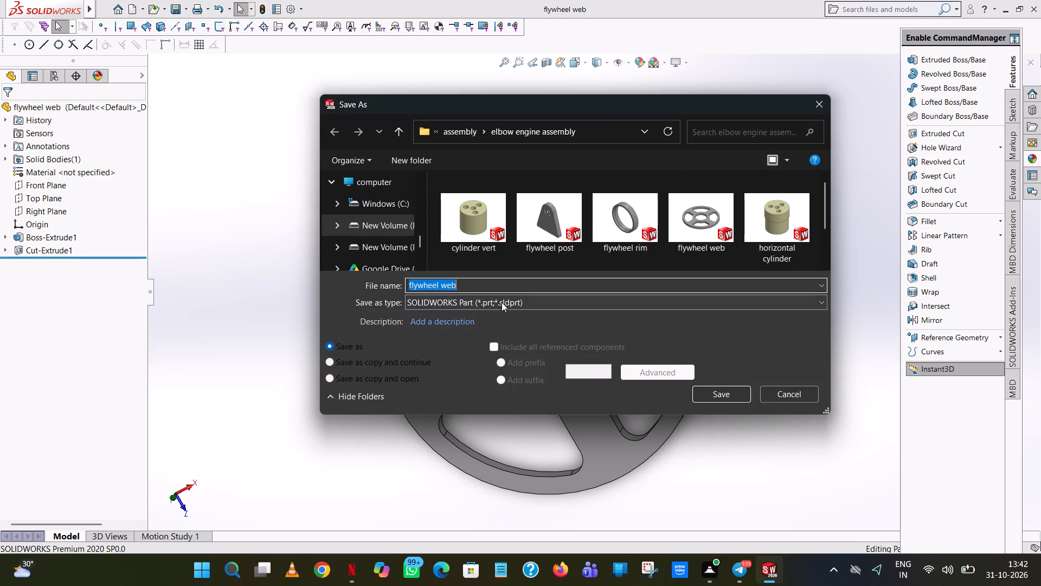
{"action": "left_click", "coordinate": [503, 301]}
{"action": "left_click", "coordinate": [513, 82]}
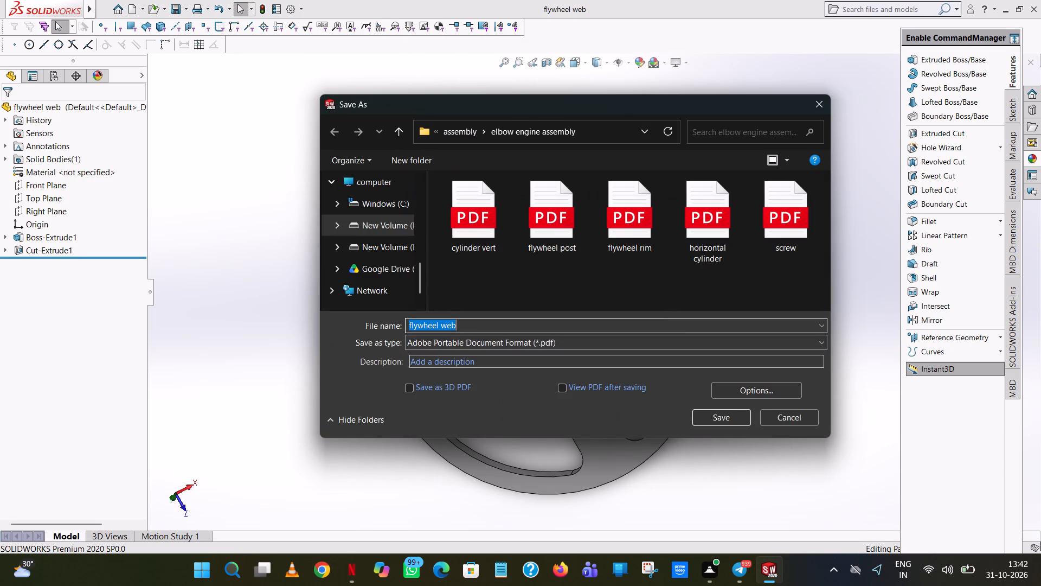
{"action": "left_click", "coordinate": [723, 417]}
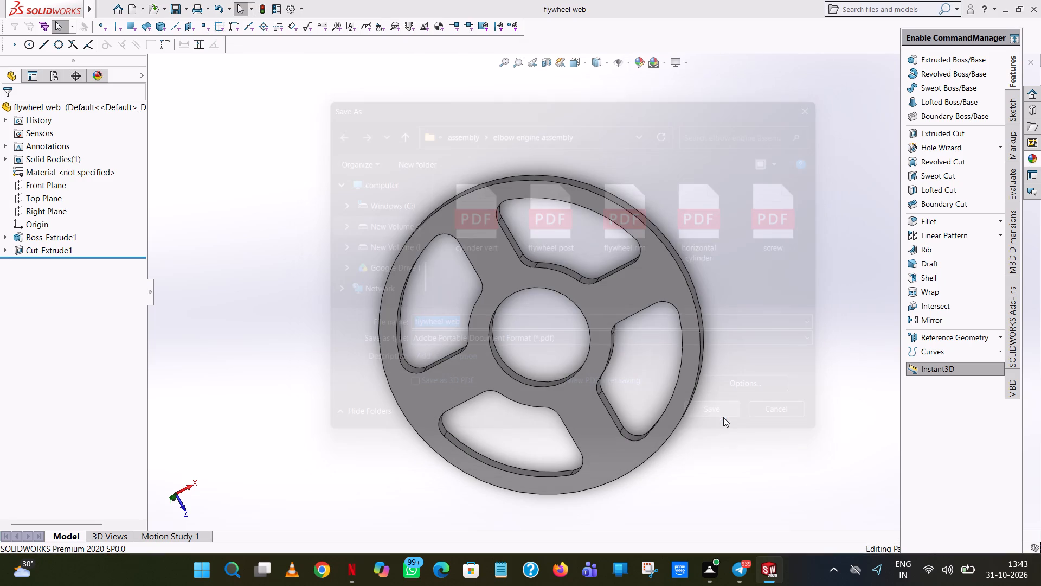
Create a new, empty part document.
{"action": "left_click", "coordinate": [132, 11]}
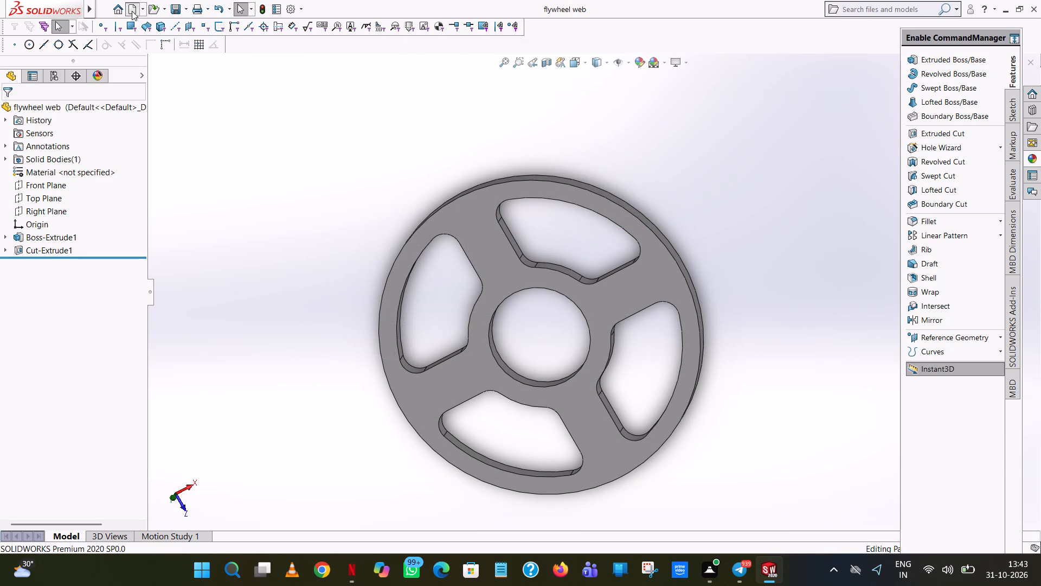
{"action": "double_click", "coordinate": [285, 283]}
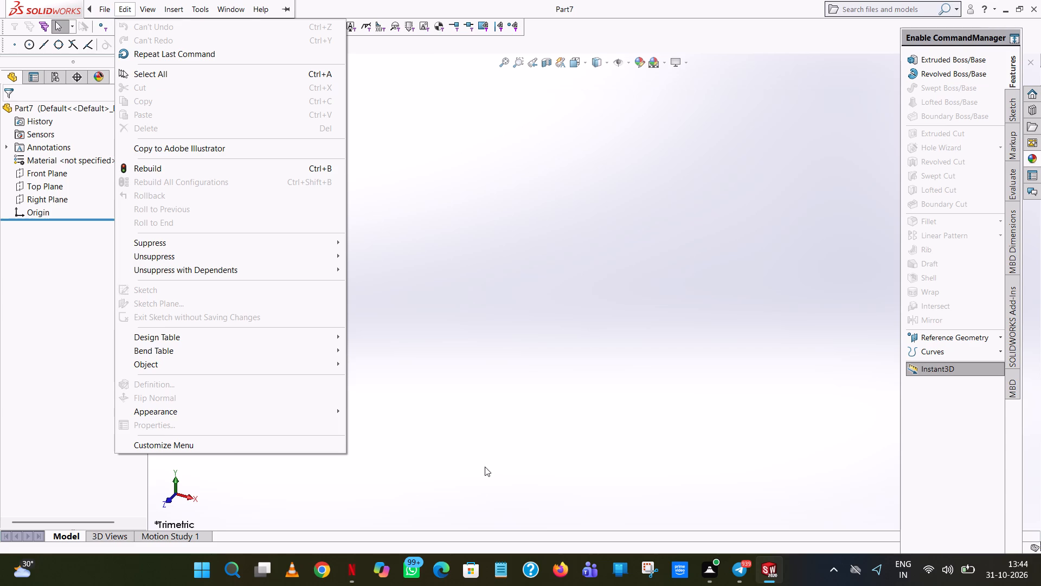
{"action": "left_click", "coordinate": [601, 300]}
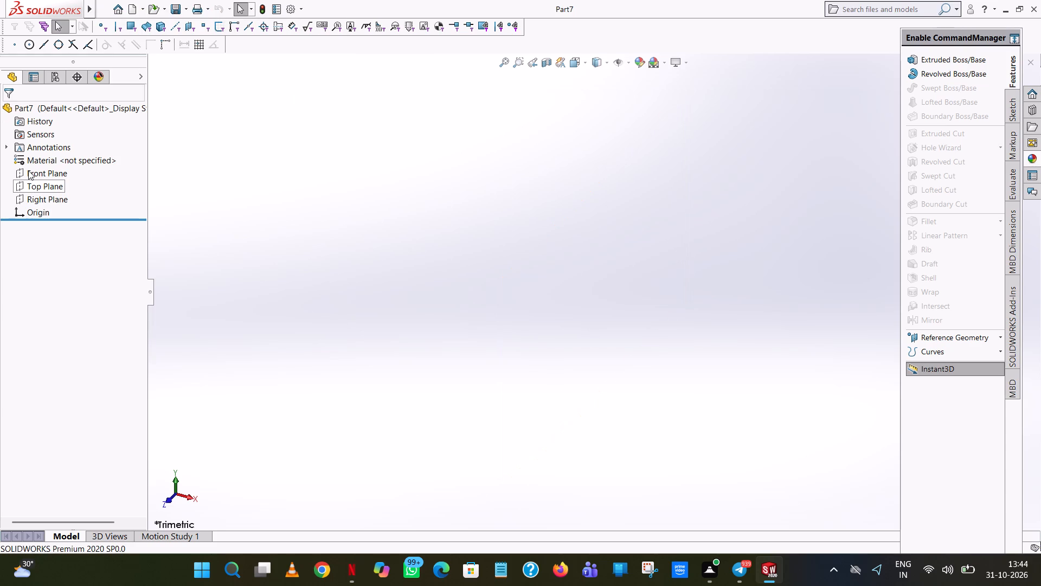
Open a sketch on the Front Plane and draw a 28.50 mm vertical line upward from the origin.
{"action": "left_click", "coordinate": [28, 170]}
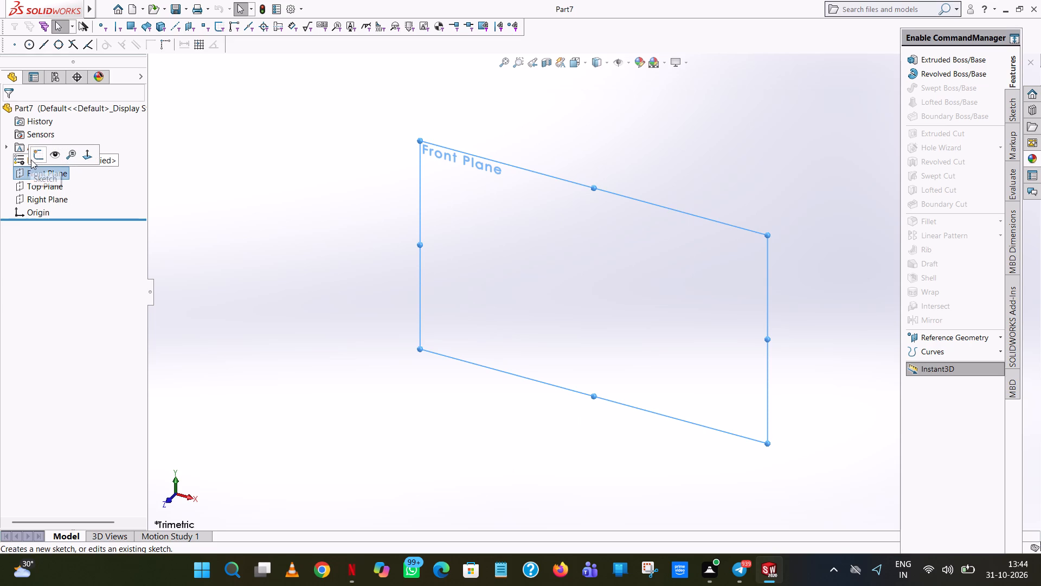
{"action": "left_click", "coordinate": [31, 158]}
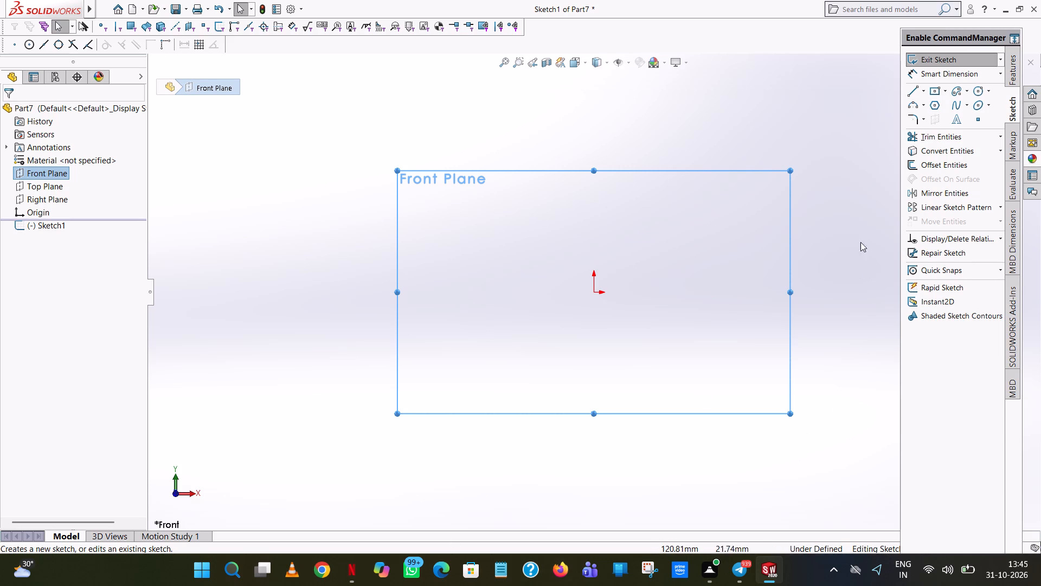
{"action": "left_click", "coordinate": [912, 92]}
{"action": "left_click", "coordinate": [593, 292]}
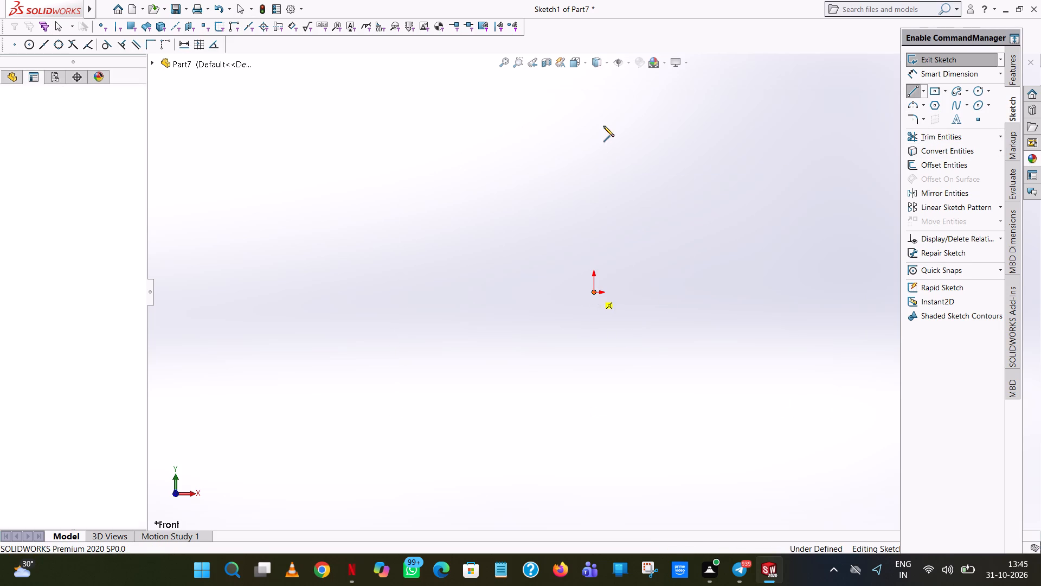
{"action": "left_click", "coordinate": [594, 131]}
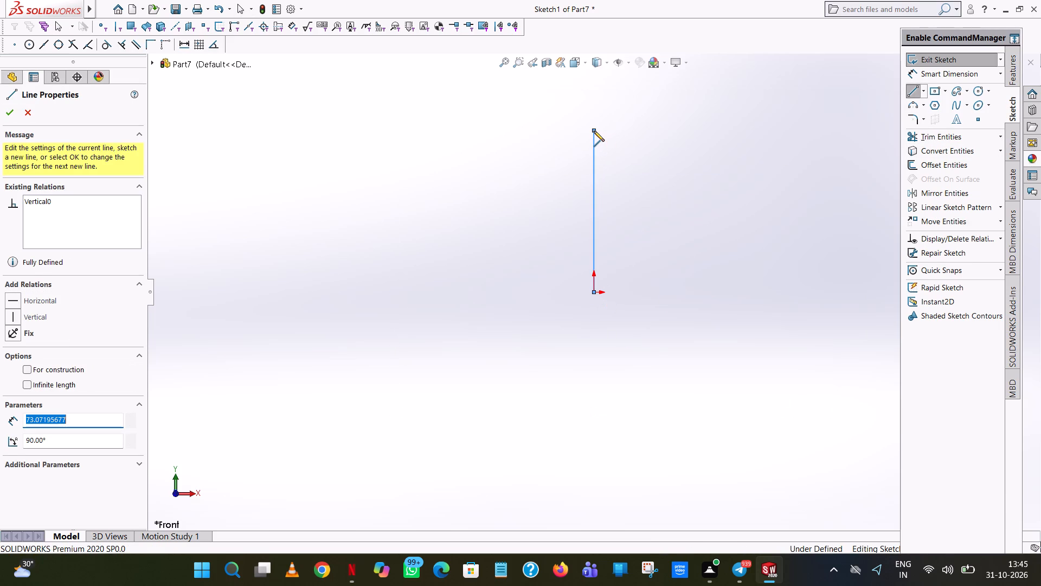
{"action": "type", "text": "28.50"}
{"action": "key", "text": "Return"}
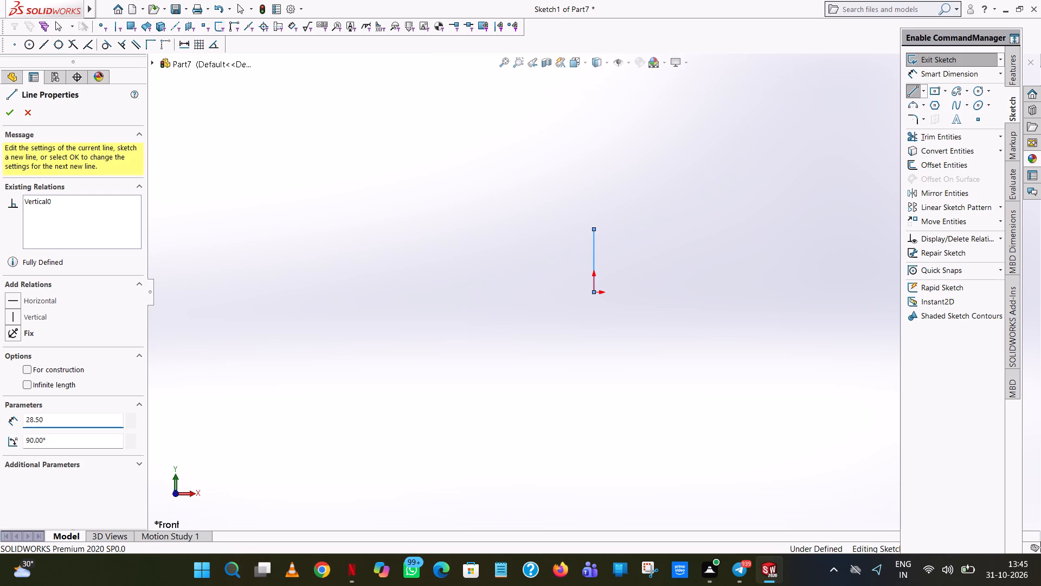
Continue the line chain with a 3 mm horizontal top edge, a 28.5 mm vertical line down, and a bottom edge closing at the origin.
{"action": "scroll", "coordinate": [594, 131], "scroll_direction": "down", "scroll_amount": 5}
{"action": "scroll", "coordinate": [594, 131], "scroll_direction": "up", "scroll_amount": 6}
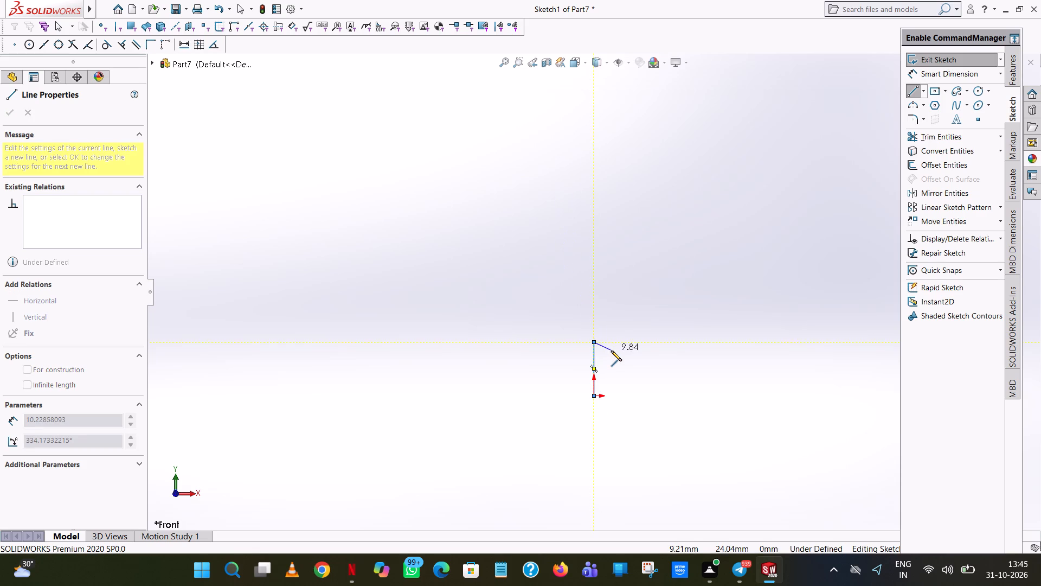
{"action": "scroll", "coordinate": [611, 351], "scroll_direction": "down", "scroll_amount": 7}
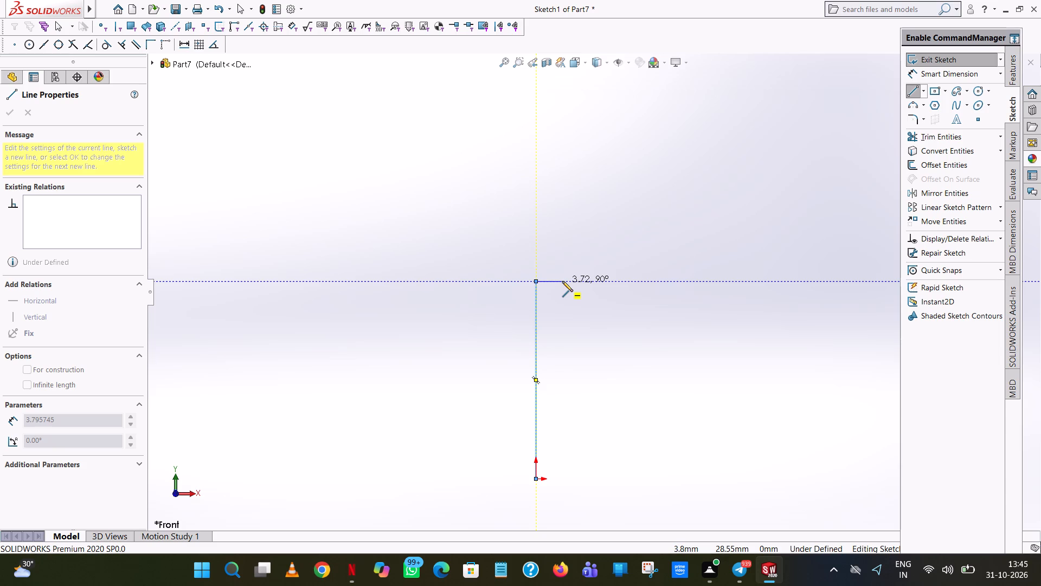
{"action": "left_click", "coordinate": [551, 281]}
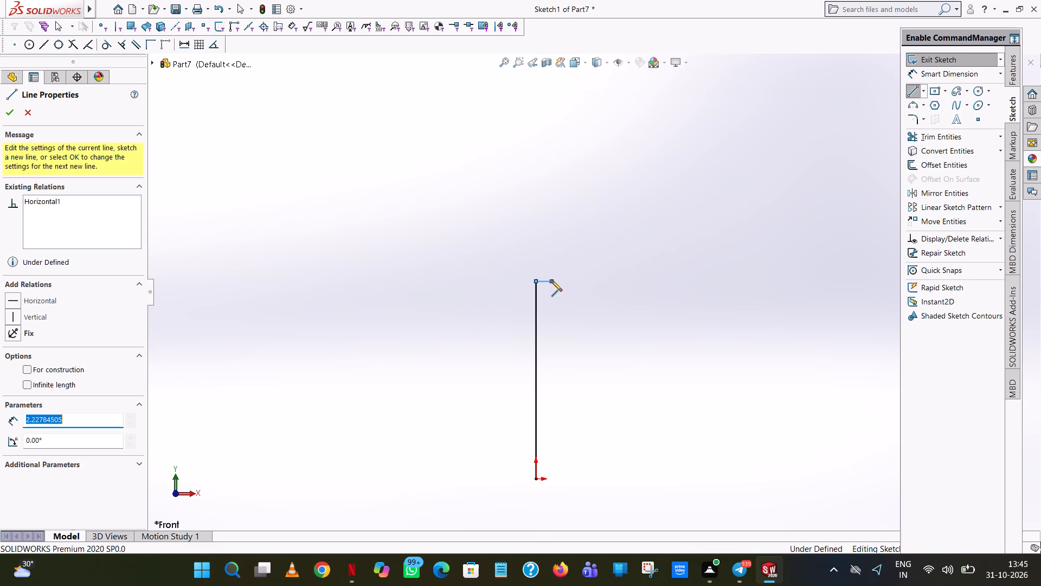
{"action": "key", "text": "3"}
{"action": "key", "text": "Return"}
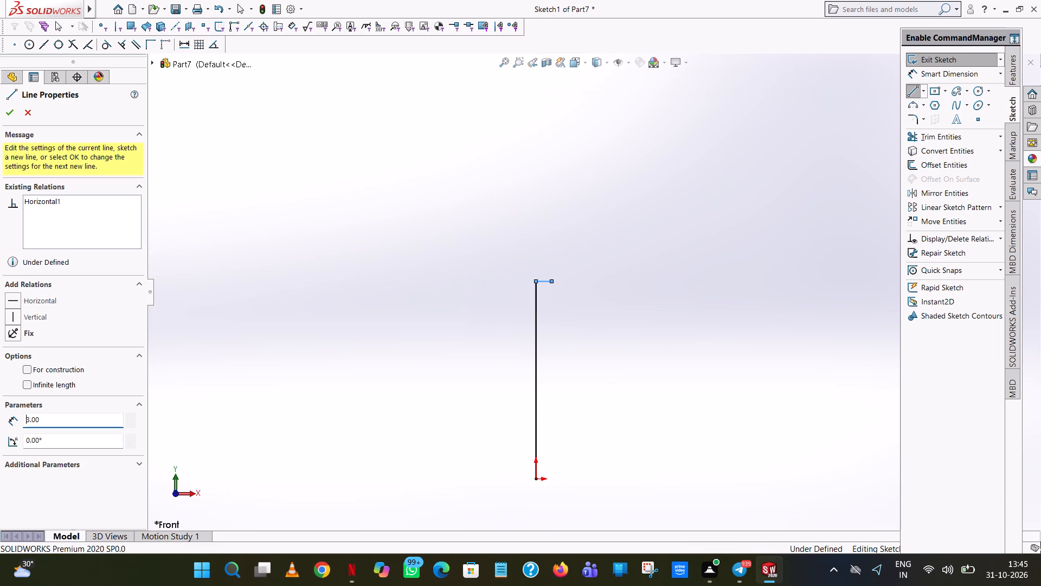
{"action": "left_click", "coordinate": [556, 477]}
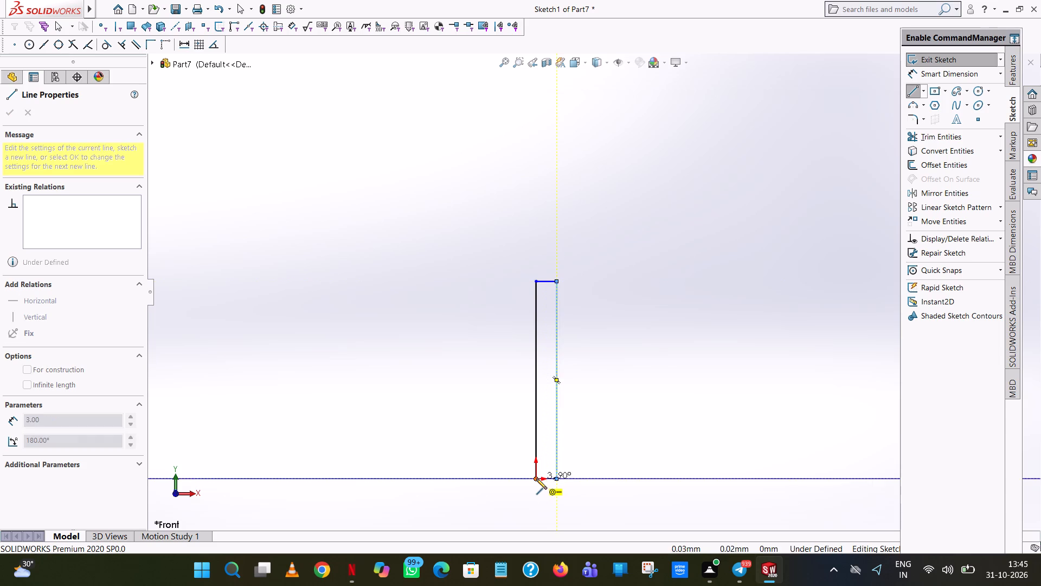
{"action": "left_click", "coordinate": [536, 479]}
{"action": "right_click", "coordinate": [536, 479]}
{"action": "left_click", "coordinate": [562, 477]}
{"action": "left_click", "coordinate": [656, 331]}
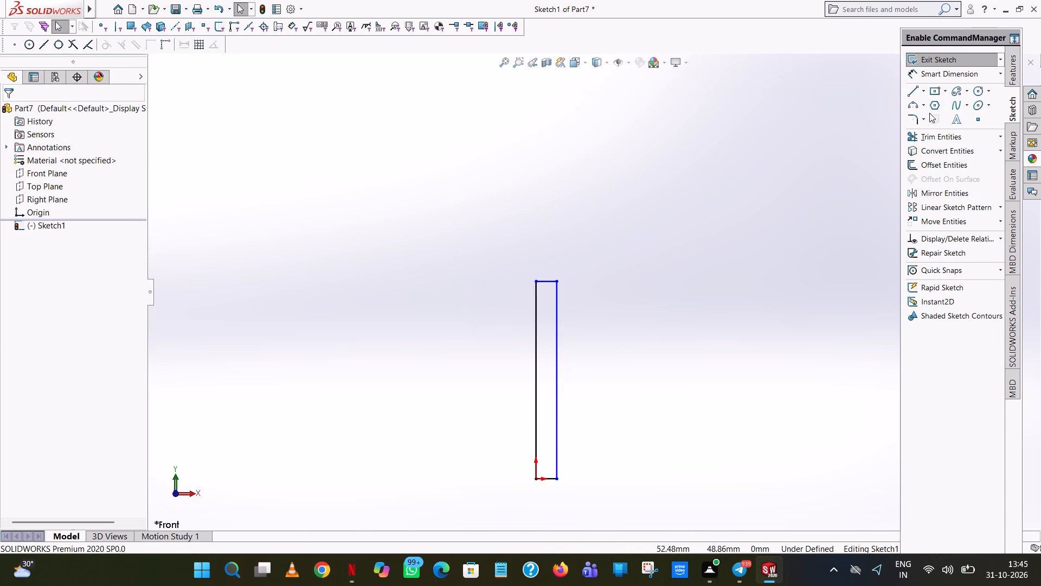
Trim away the rectangle's short top edge using the Trim to closest option.
{"action": "left_click", "coordinate": [933, 130]}
{"action": "left_click", "coordinate": [544, 279]}
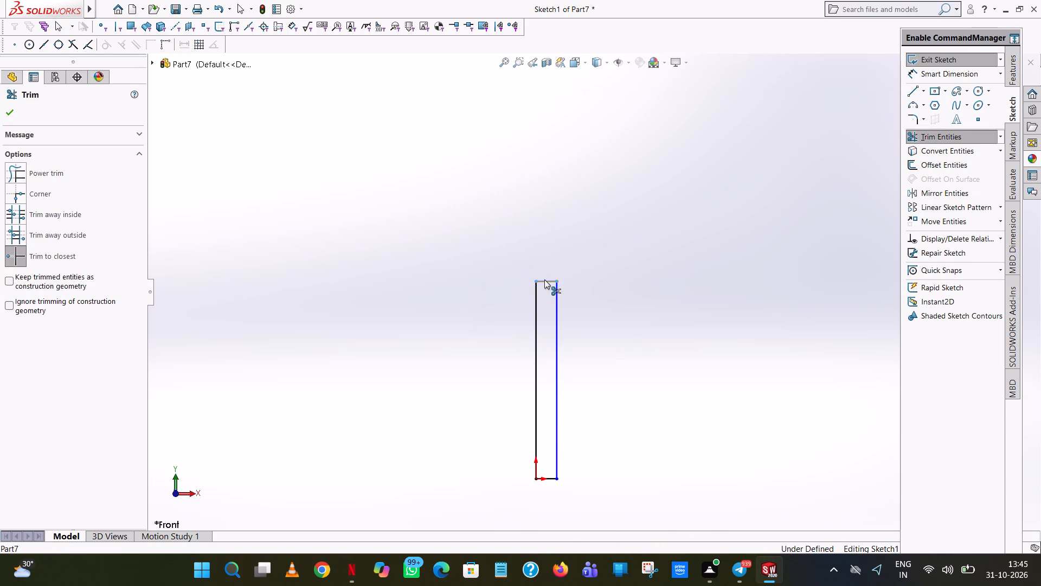
{"action": "left_click", "coordinate": [9, 111]}
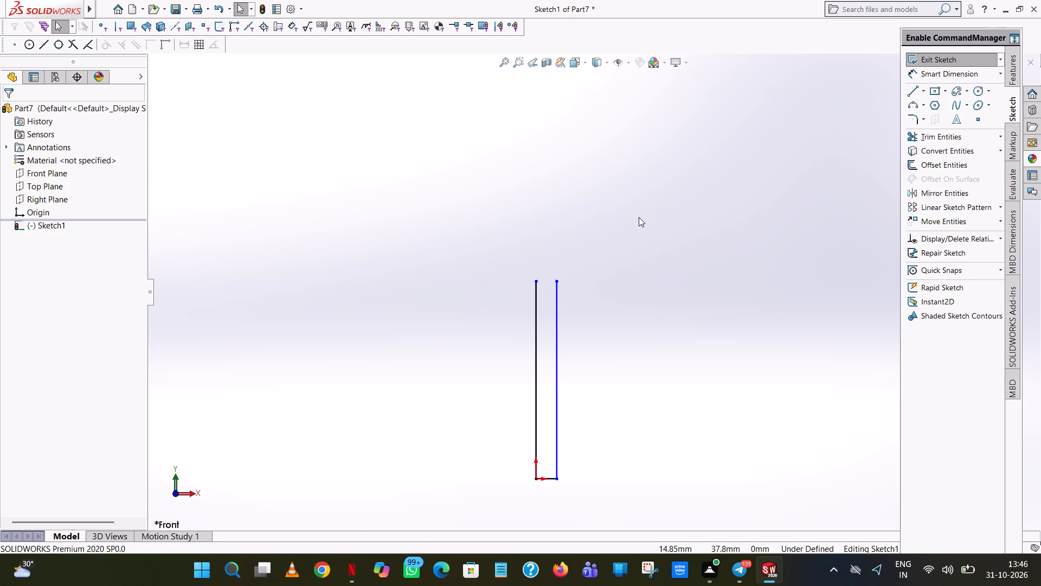
From the top of the vertical line at the origin, draw a 2 mm horizontal line rightward and a vertical line up, length 34.50-28.50 mm.
{"action": "left_click", "coordinate": [917, 91]}
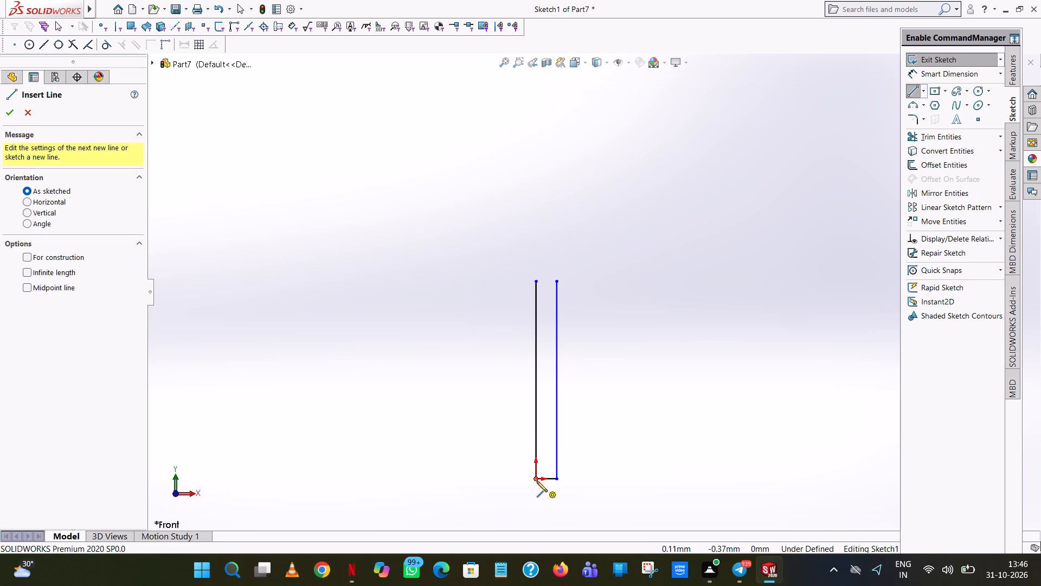
{"action": "left_click", "coordinate": [536, 282]}
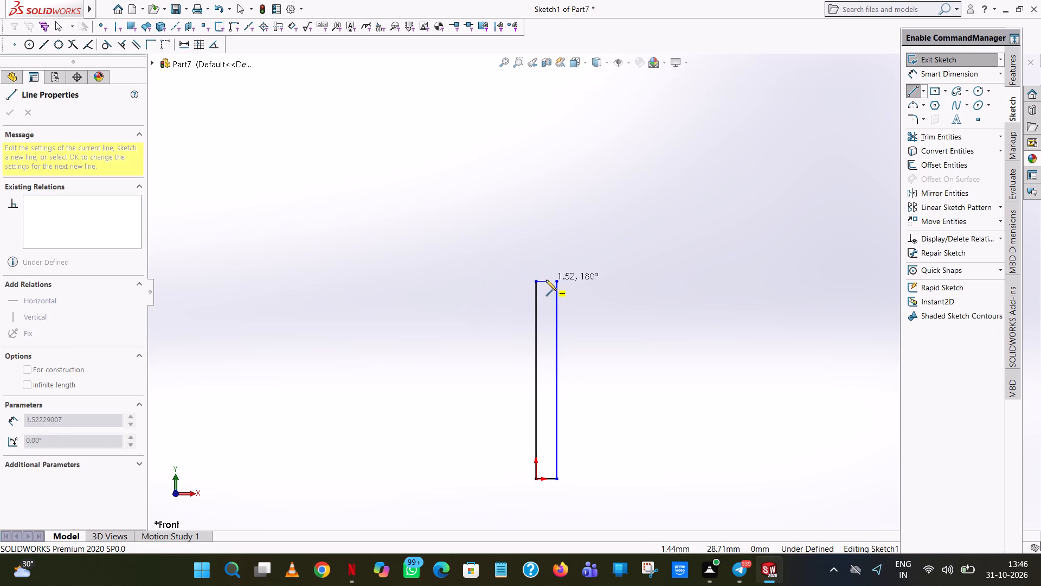
{"action": "left_click", "coordinate": [546, 280]}
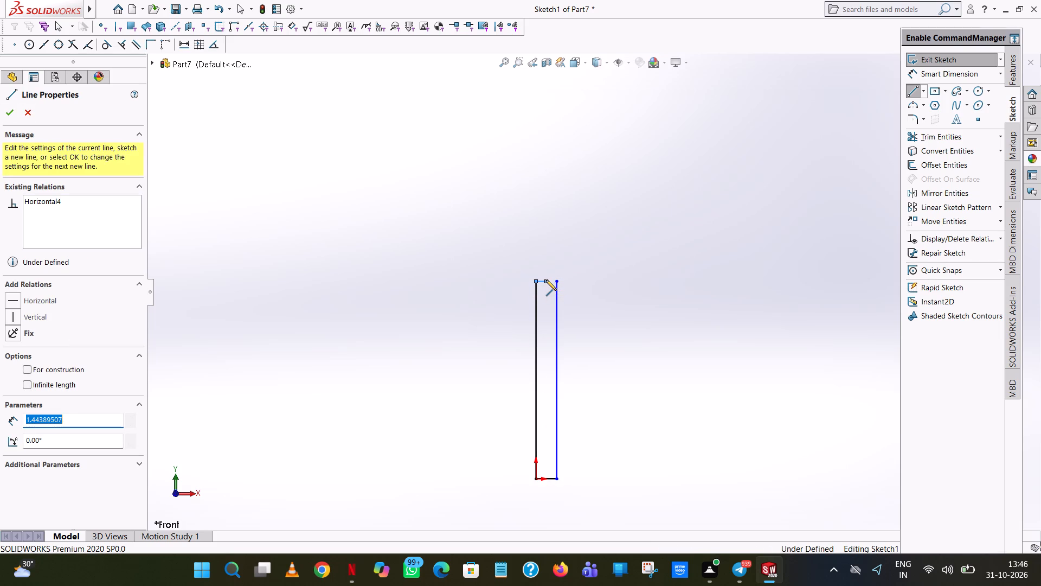
{"action": "key", "text": "2"}
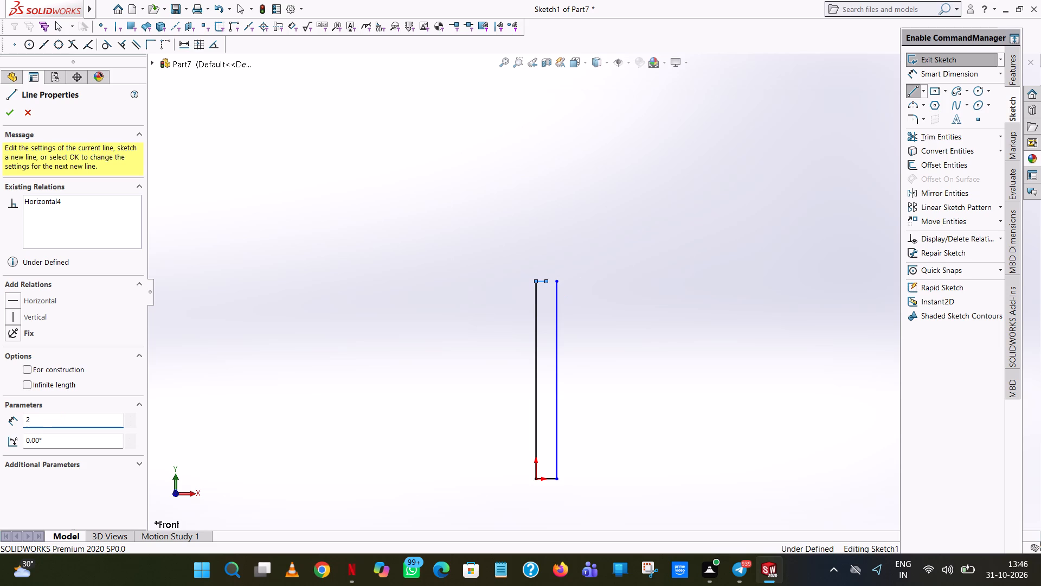
{"action": "key", "text": "Return"}
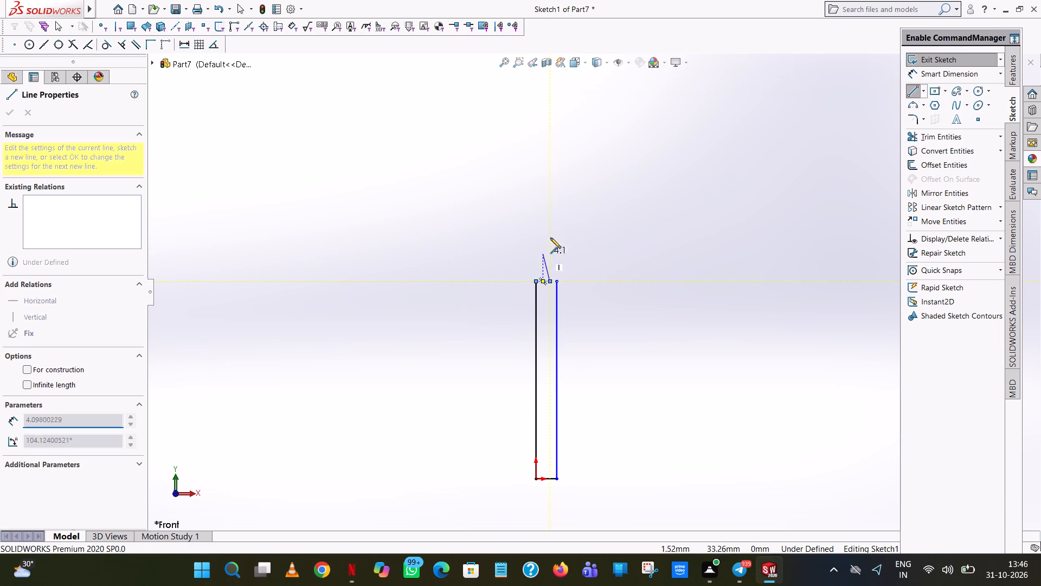
{"action": "left_click", "coordinate": [547, 209]}
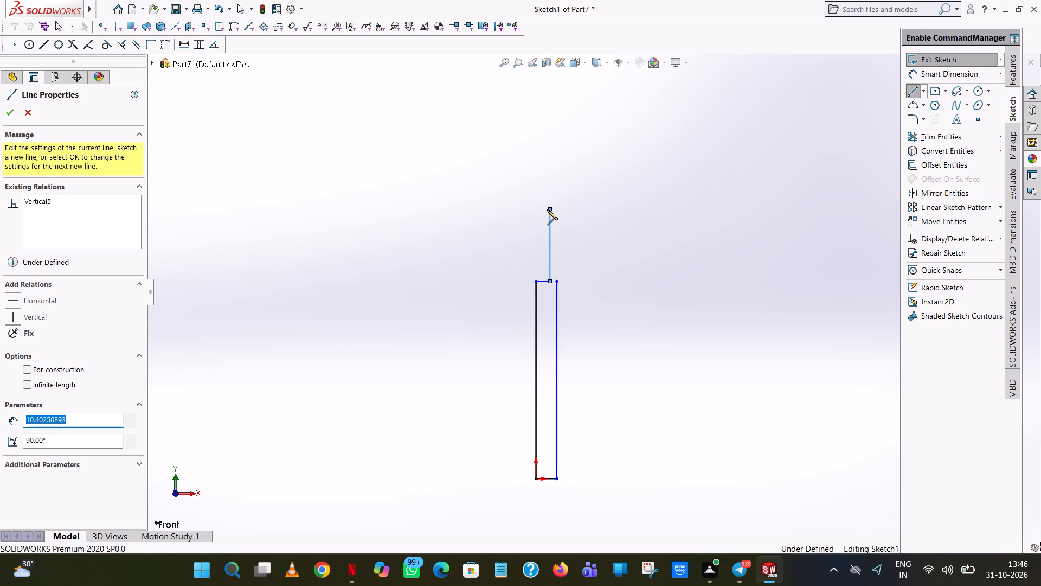
{"action": "type", "text": "34.50-"}
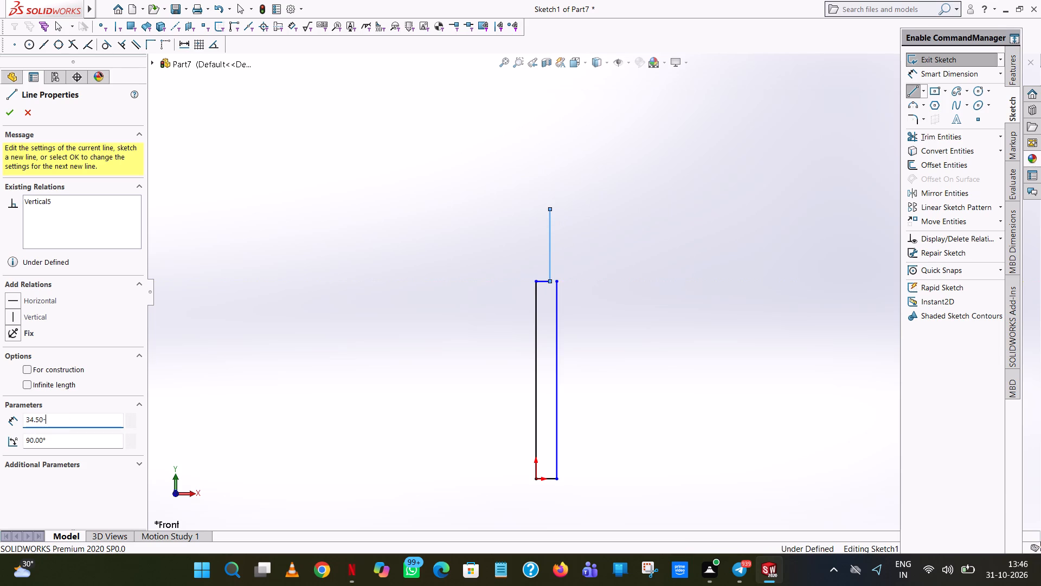
{"action": "type", "text": "28.50"}
{"action": "key", "text": "Return"}
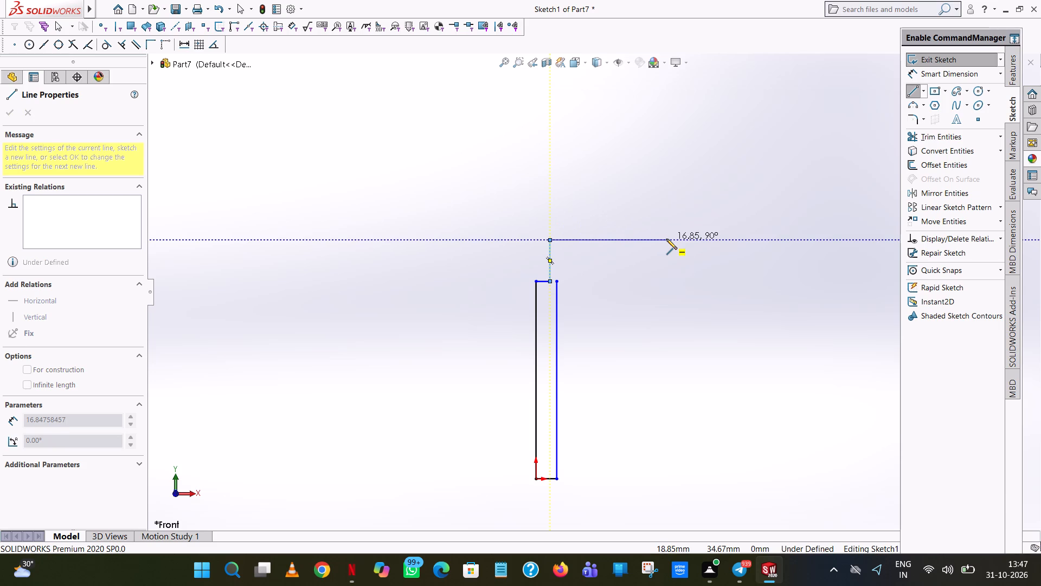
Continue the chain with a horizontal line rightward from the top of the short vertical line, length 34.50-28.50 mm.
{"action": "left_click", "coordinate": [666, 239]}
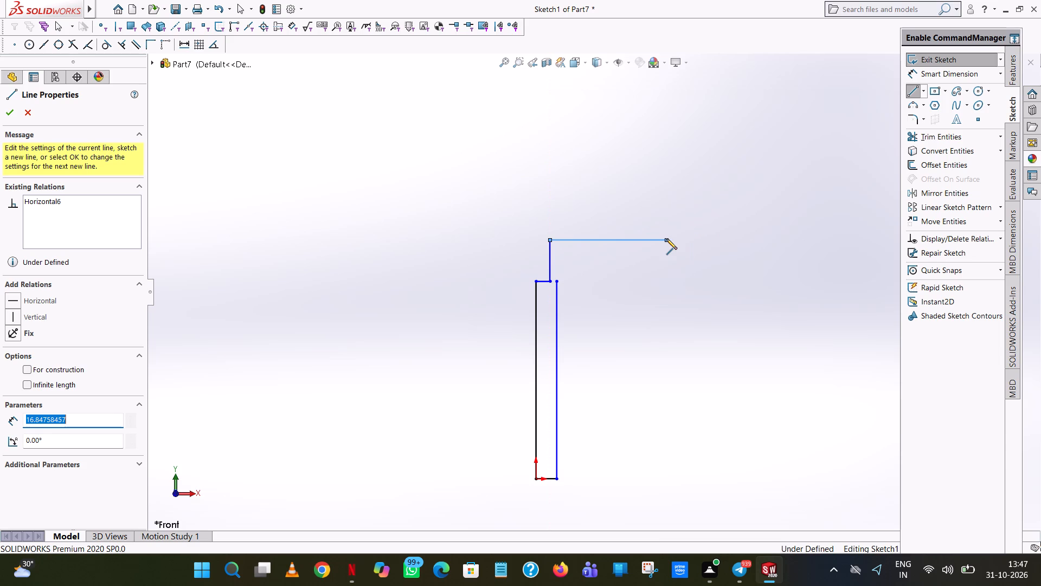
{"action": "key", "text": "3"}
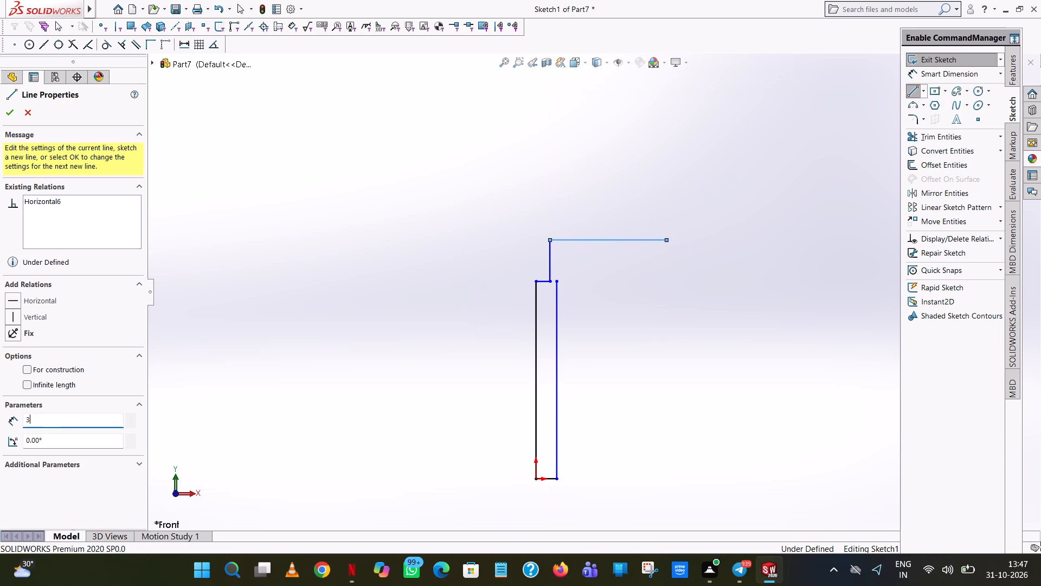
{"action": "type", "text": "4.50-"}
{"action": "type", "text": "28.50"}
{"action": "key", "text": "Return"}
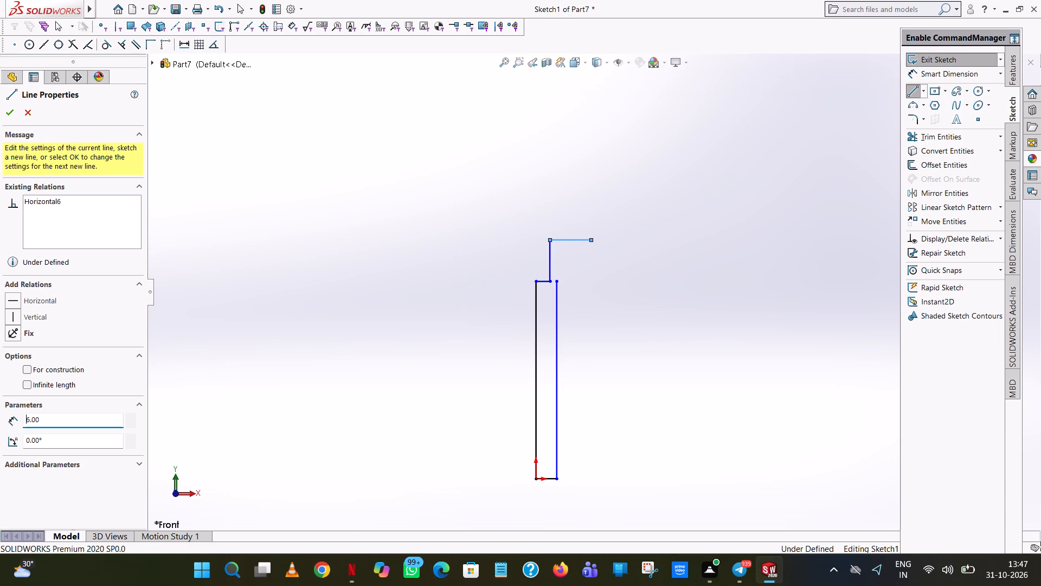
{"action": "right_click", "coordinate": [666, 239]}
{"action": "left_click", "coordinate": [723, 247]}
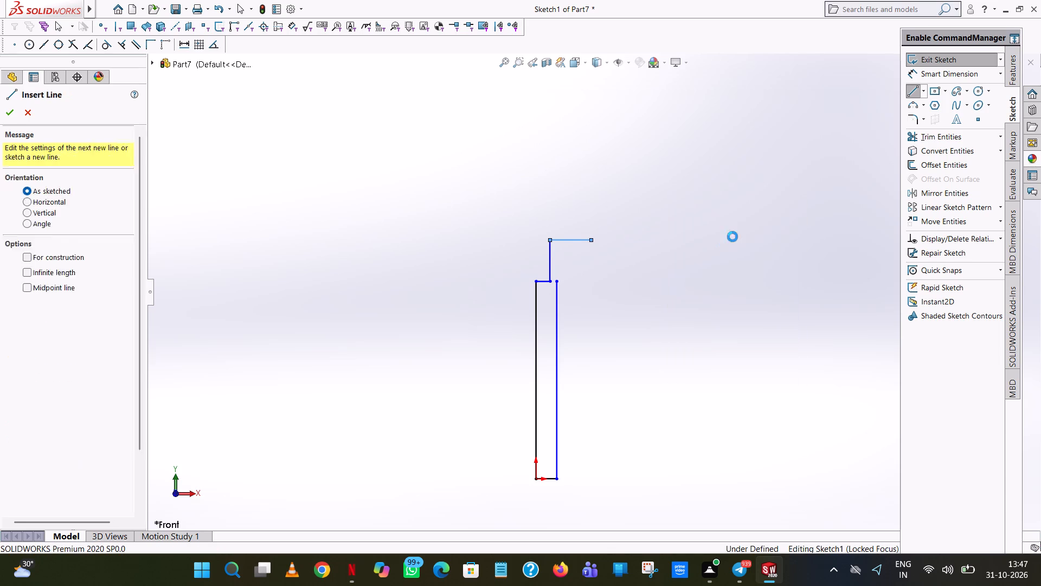
Trim away the upper horizontal line, the short vertical line and the 2 mm horizontal line above the profile.
{"action": "left_click", "coordinate": [943, 140]}
{"action": "left_click", "coordinate": [568, 240]}
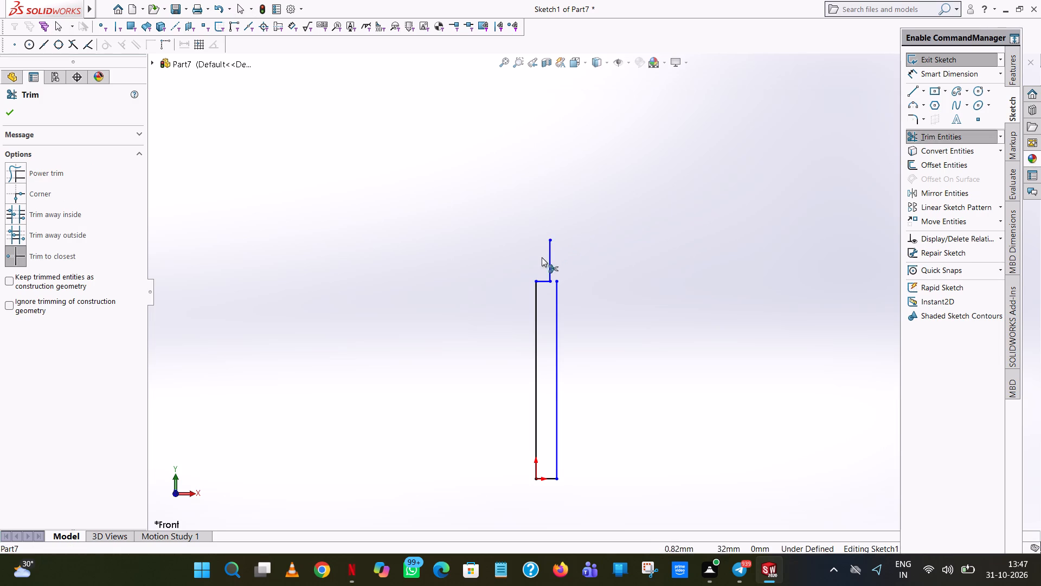
{"action": "left_click", "coordinate": [550, 263]}
{"action": "left_click", "coordinate": [544, 281]}
Draw a vertical line upward from the top of the vertical line at the origin and set its length to 34.50-28.50 mm.
{"action": "left_click", "coordinate": [910, 91]}
{"action": "left_click", "coordinate": [535, 279]}
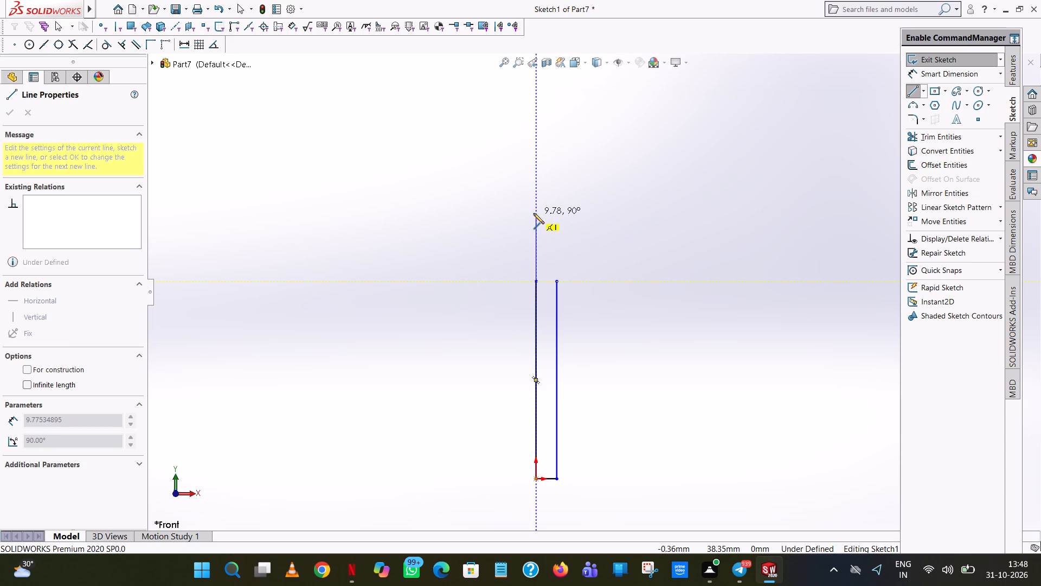
{"action": "left_click", "coordinate": [534, 213]}
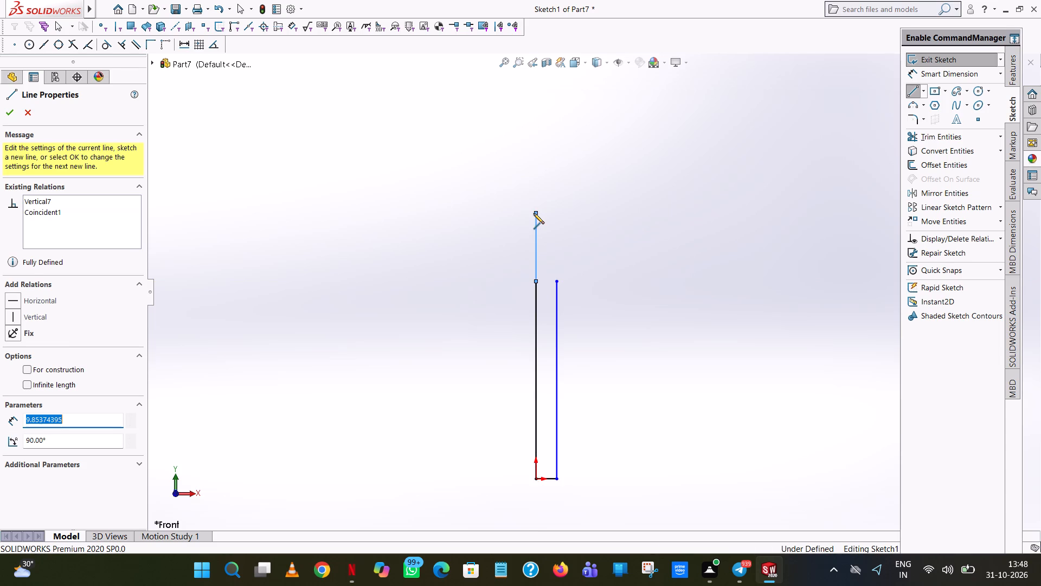
{"action": "type", "text": "34.50"}
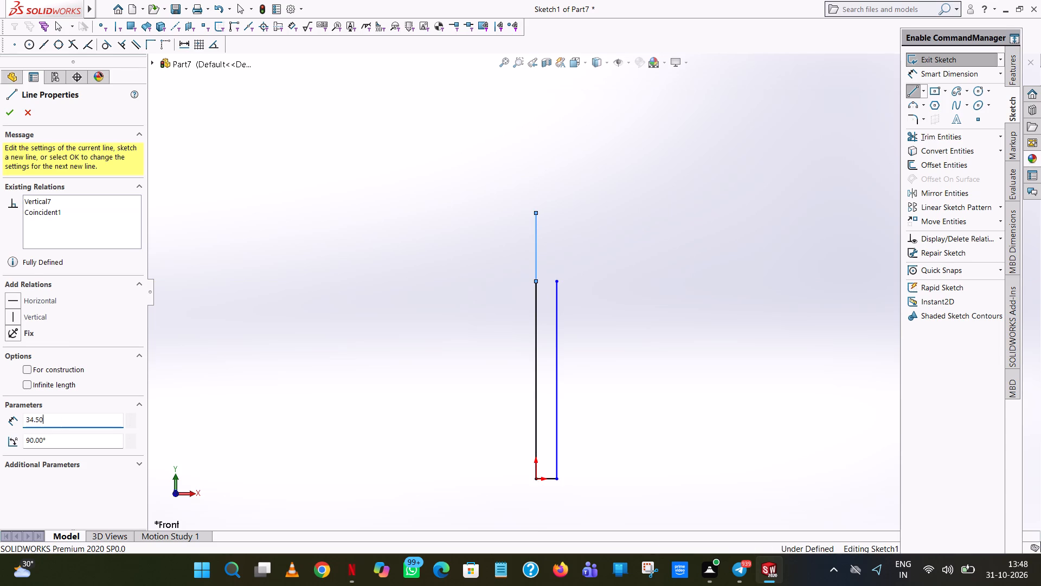
{"action": "key", "text": "minus"}
{"action": "key", "text": "2"}
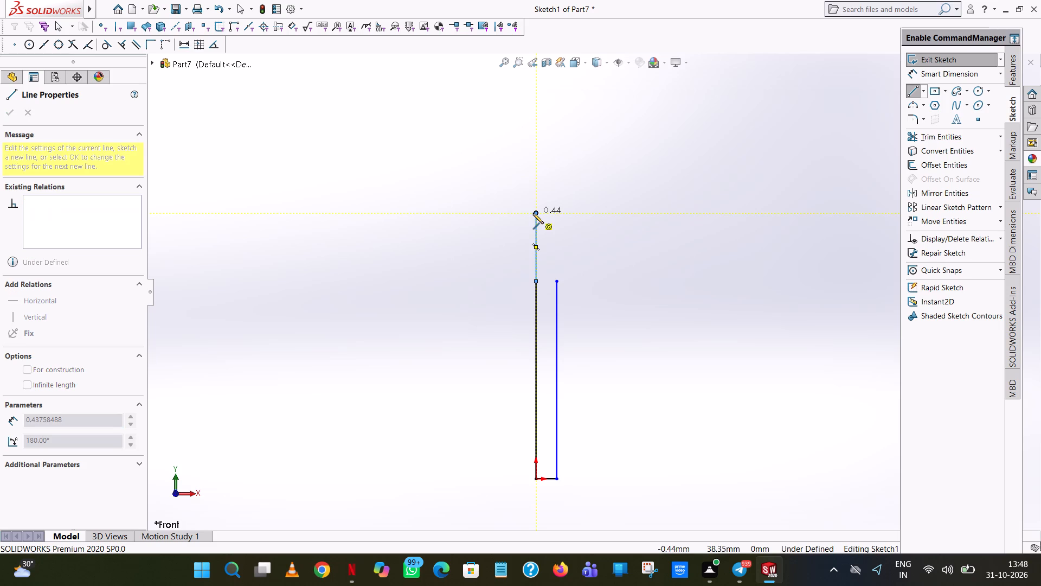
{"action": "right_click", "coordinate": [533, 213]}
{"action": "left_click", "coordinate": [563, 218]}
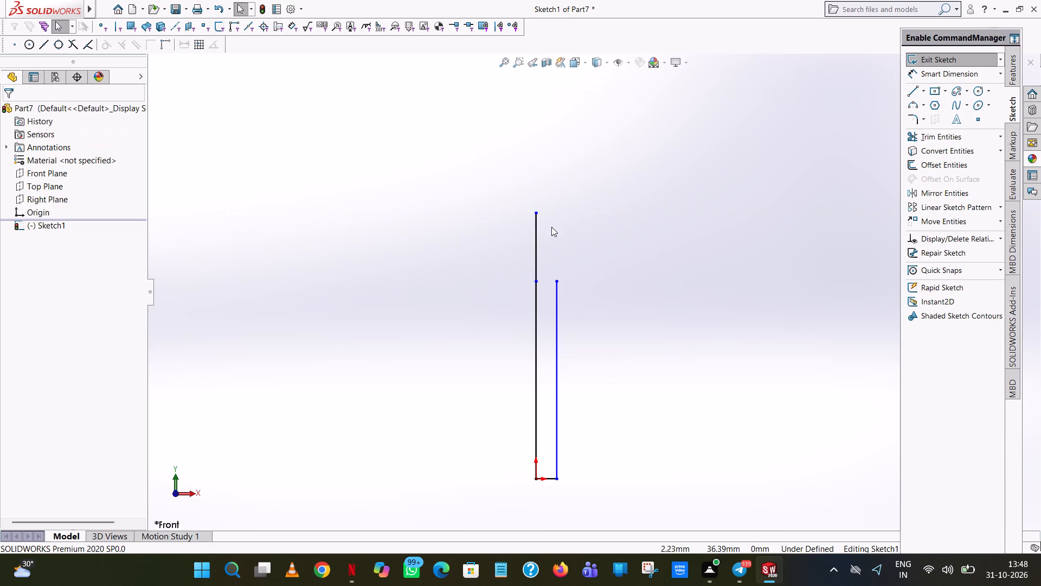
{"action": "left_click", "coordinate": [535, 232]}
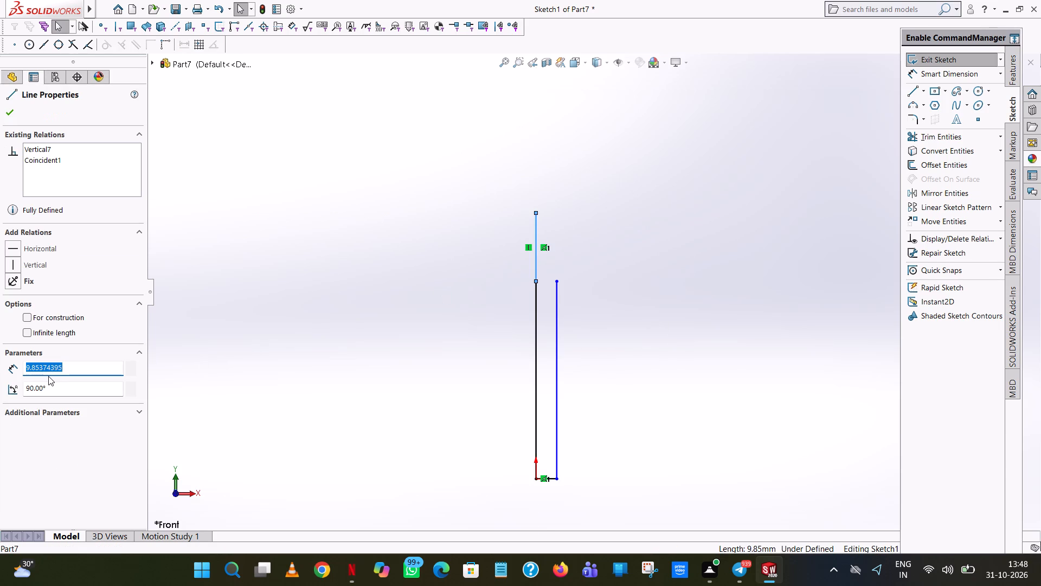
{"action": "type", "text": "34.50-"}
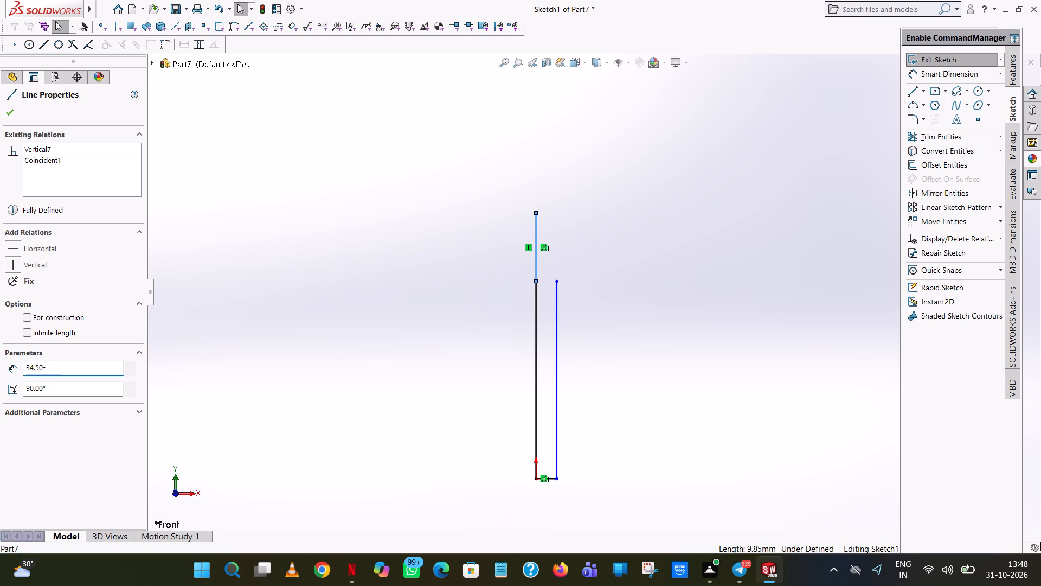
{"action": "type", "text": "28.50"}
{"action": "key", "text": "Return"}
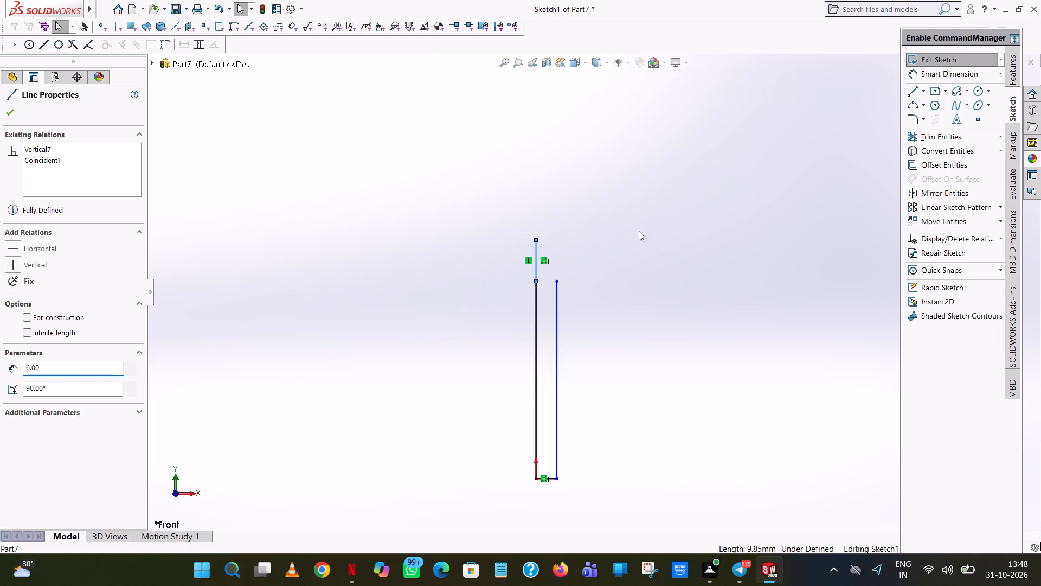
{"action": "left_click", "coordinate": [332, 164]}
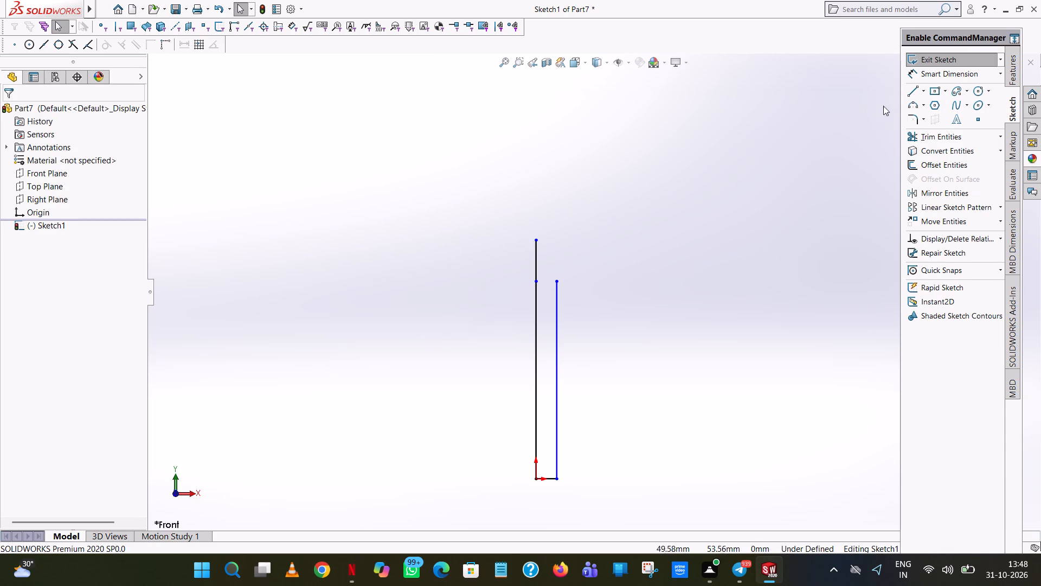
From the top of the extended vertical line, draw a 6 mm horizontal line rightward and a 3 mm vertical line down.
{"action": "left_click", "coordinate": [908, 91]}
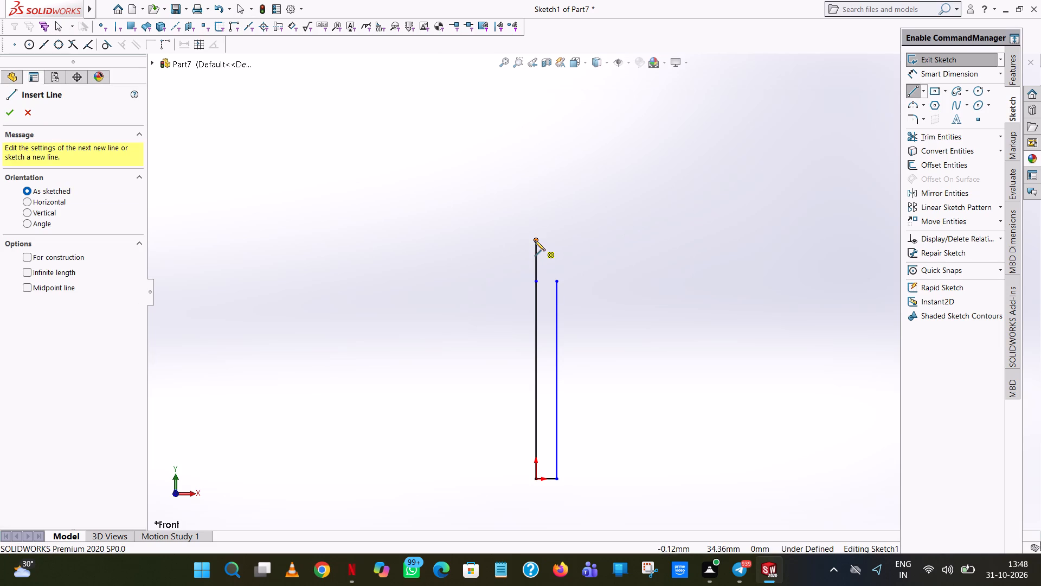
{"action": "left_click", "coordinate": [535, 240]}
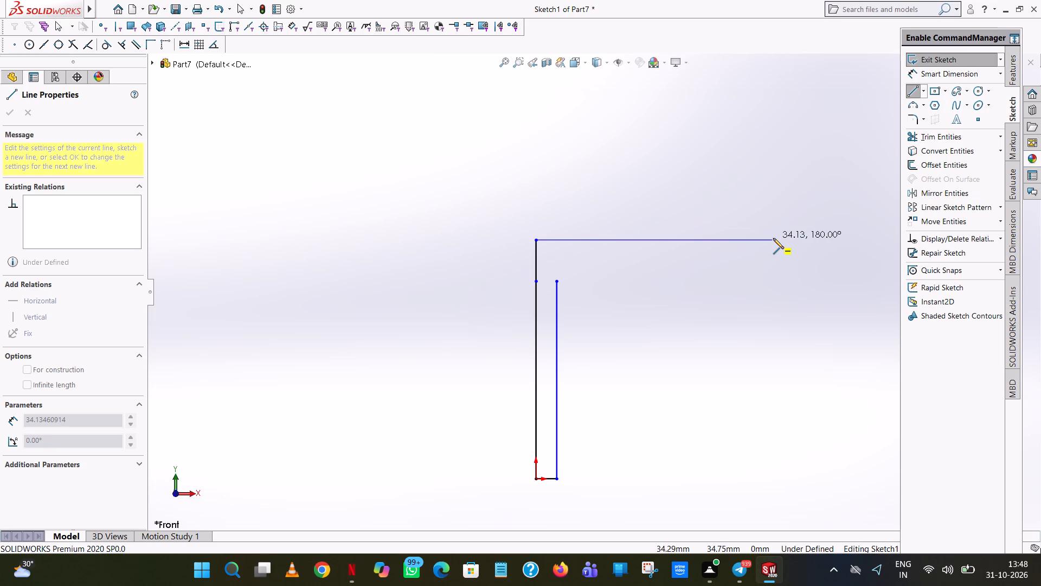
{"action": "left_click", "coordinate": [773, 238]}
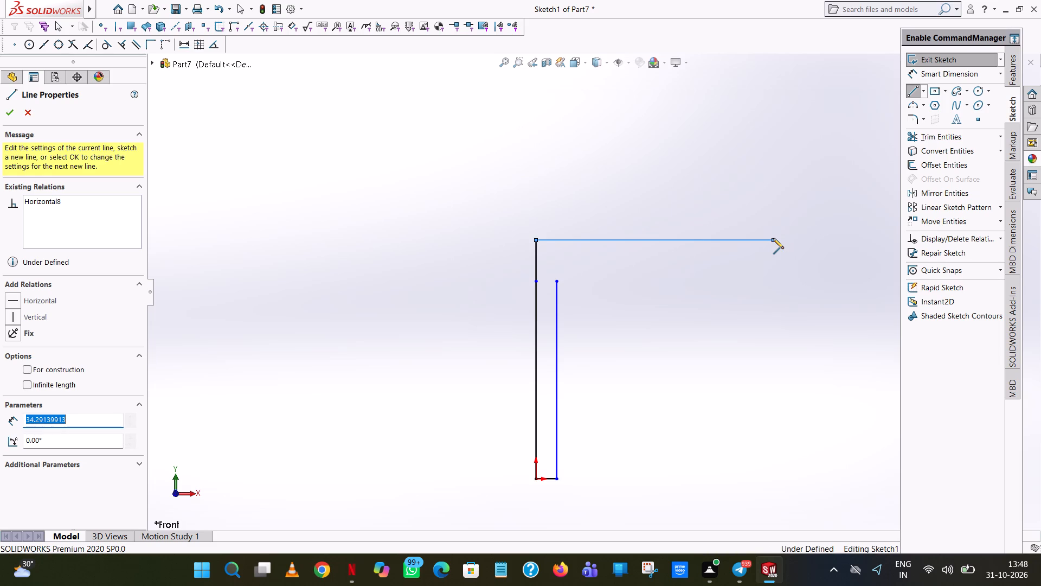
{"action": "key", "text": "6"}
{"action": "key", "text": "Return"}
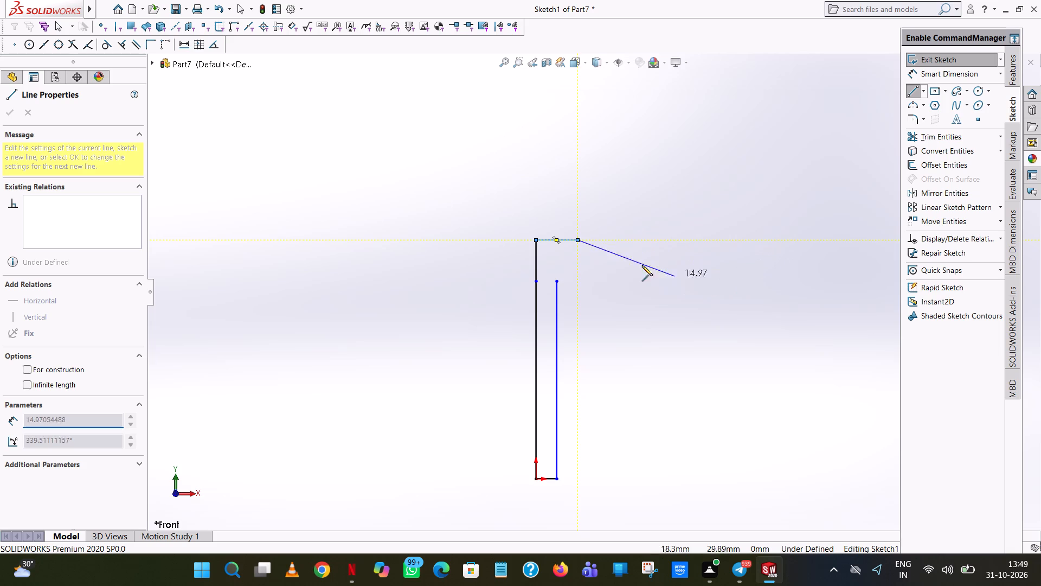
{"action": "left_click", "coordinate": [578, 267]}
{"action": "key", "text": "3"}
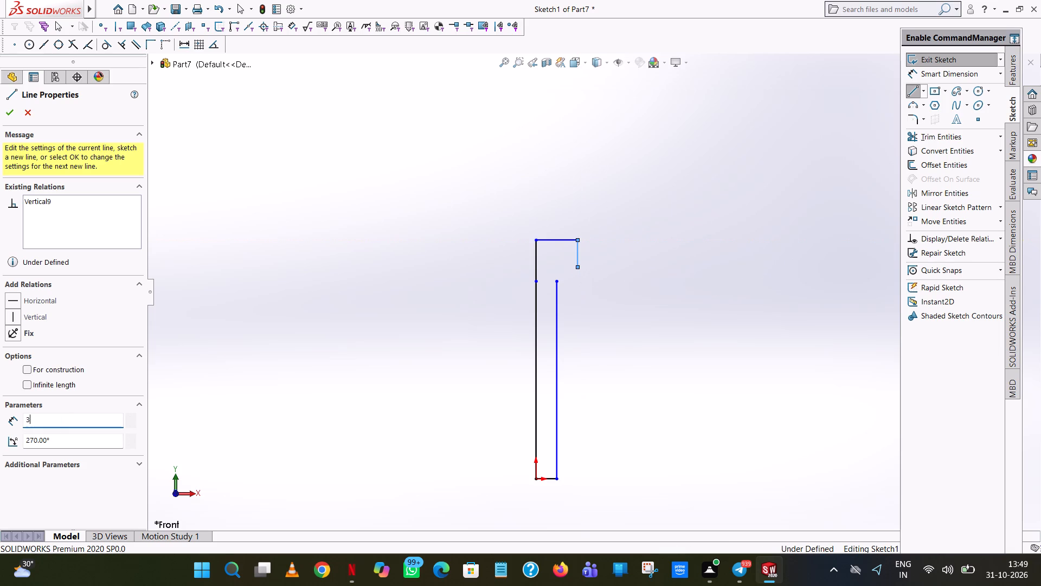
{"action": "key", "text": "Return"}
Continue with a 28 mm horizontal line rightward, a vertical line up to the top edge's level, and a line back to the 6 mm line's end.
{"action": "left_click", "coordinate": [767, 259]}
{"action": "type", "text": "28"}
{"action": "key", "text": "Return"}
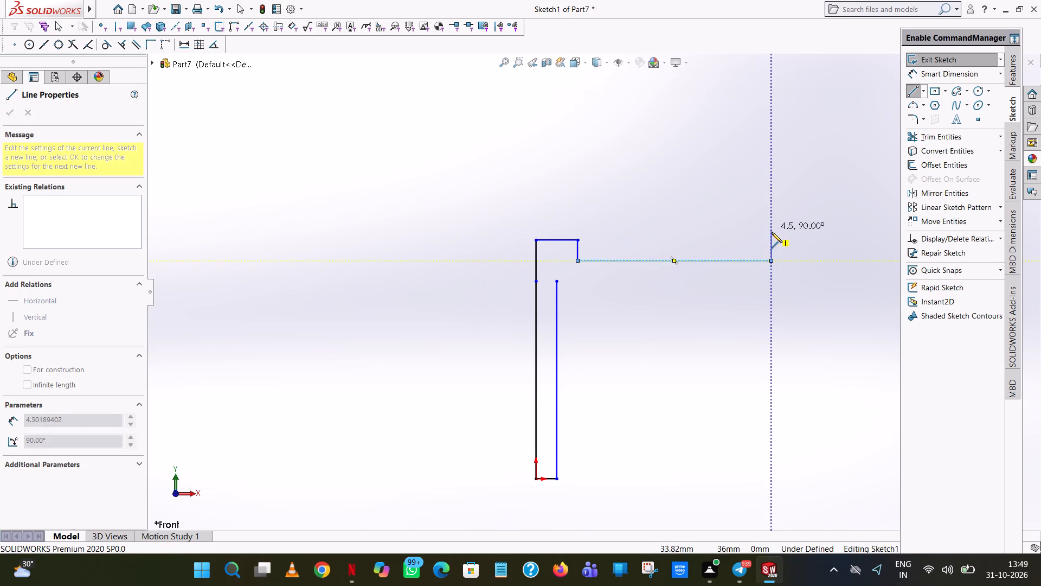
{"action": "left_click", "coordinate": [772, 238]}
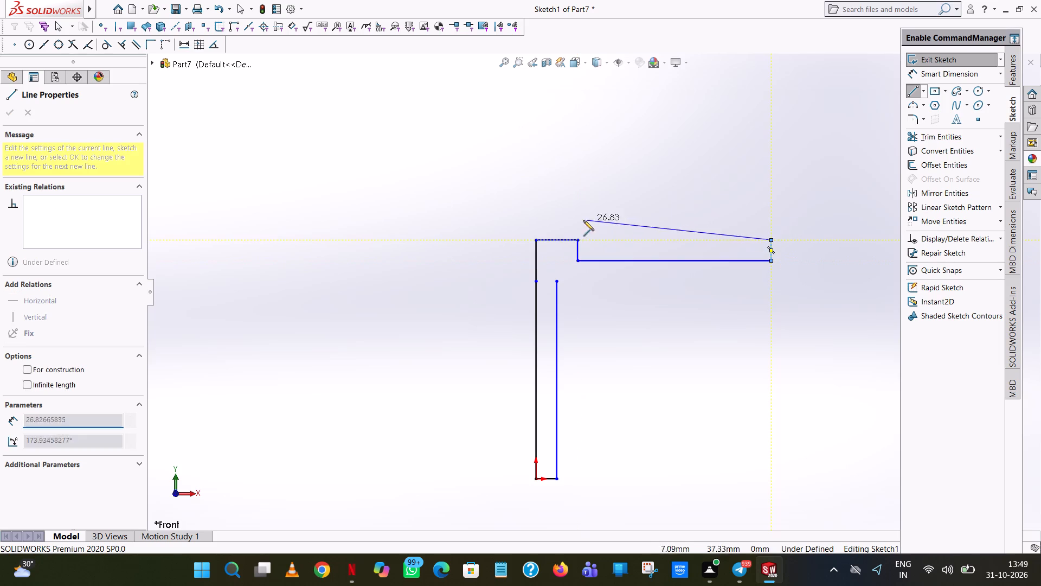
{"action": "left_click", "coordinate": [577, 238]}
{"action": "right_click", "coordinate": [577, 238]}
{"action": "left_click", "coordinate": [608, 249]}
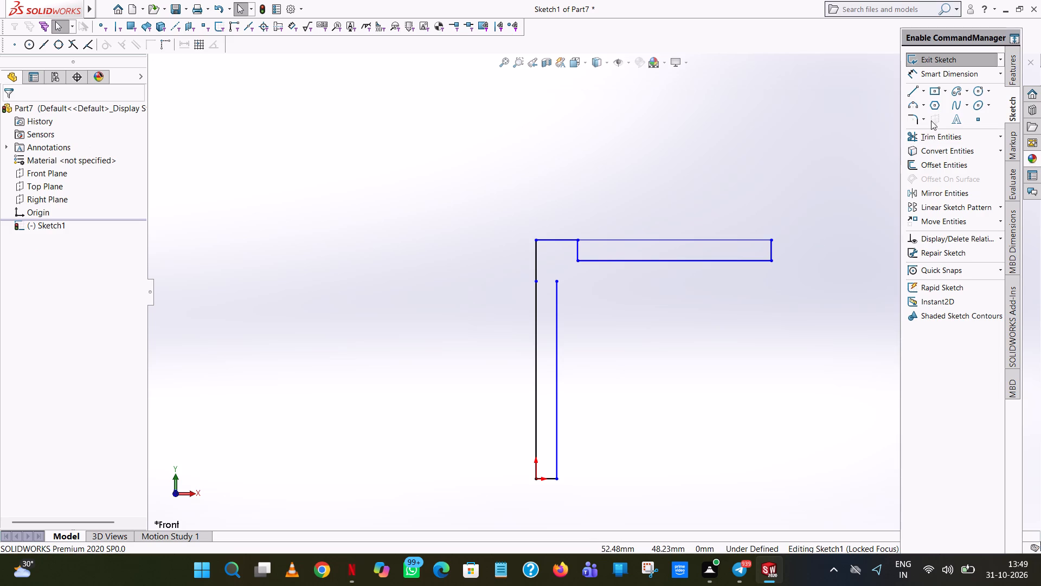
Connect the inner vertical line's top to the horizontal arm's lower edge with a 3 mm vertical and a 3 mm horizontal line.
{"action": "left_click", "coordinate": [915, 89]}
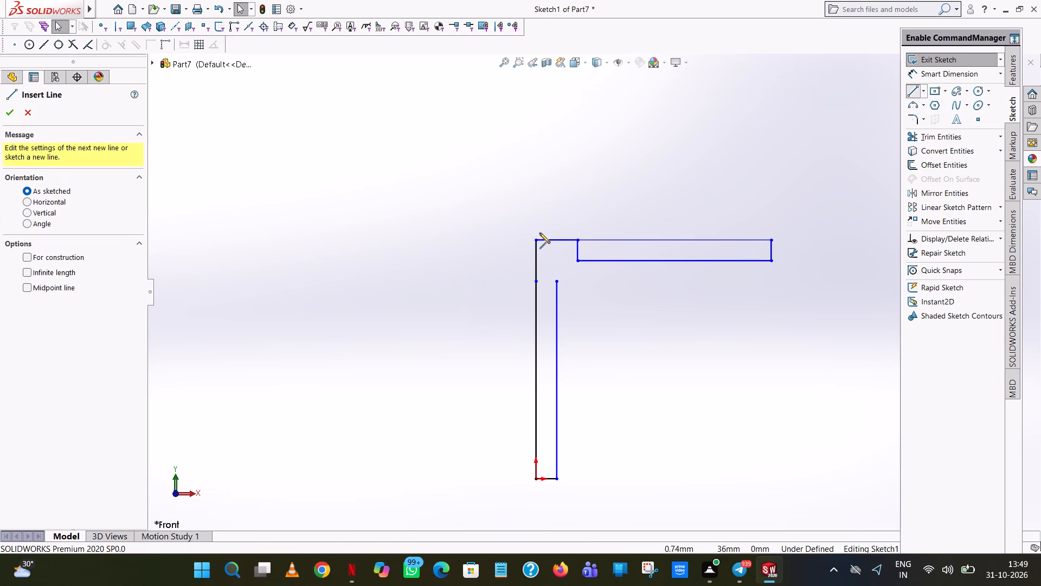
{"action": "left_click", "coordinate": [555, 281]}
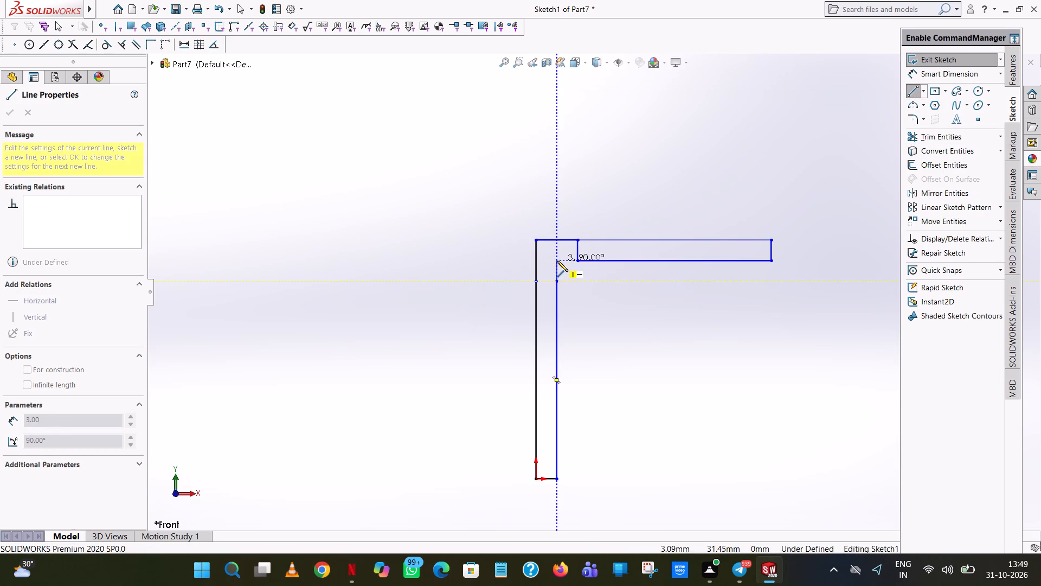
{"action": "left_click", "coordinate": [557, 260]}
{"action": "left_click", "coordinate": [576, 260]}
{"action": "right_click", "coordinate": [576, 260]}
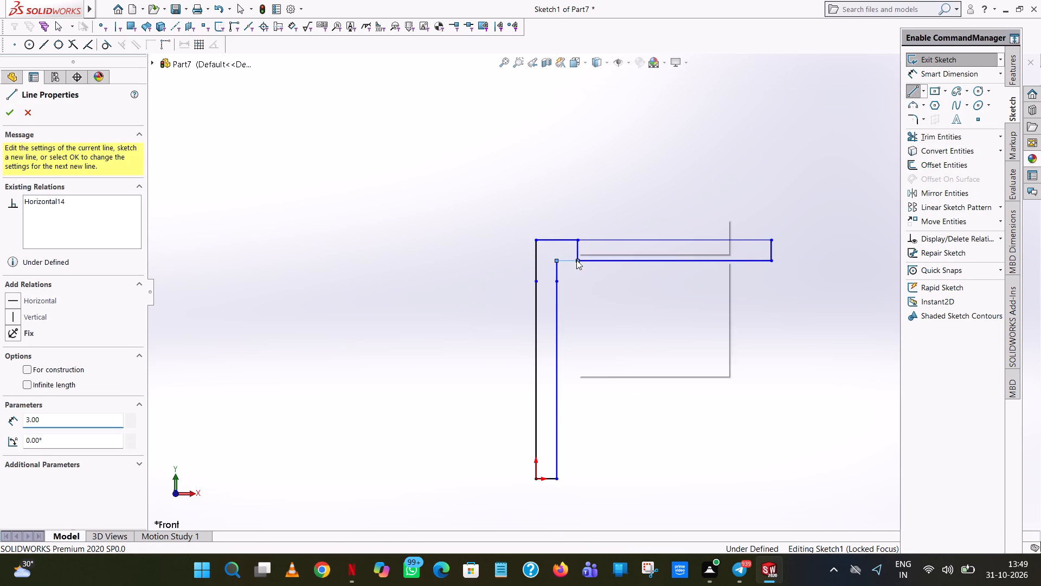
{"action": "left_click", "coordinate": [624, 272]}
Trim away the short vertical line dividing the horizontal arm from the corner.
{"action": "left_click", "coordinate": [940, 138]}
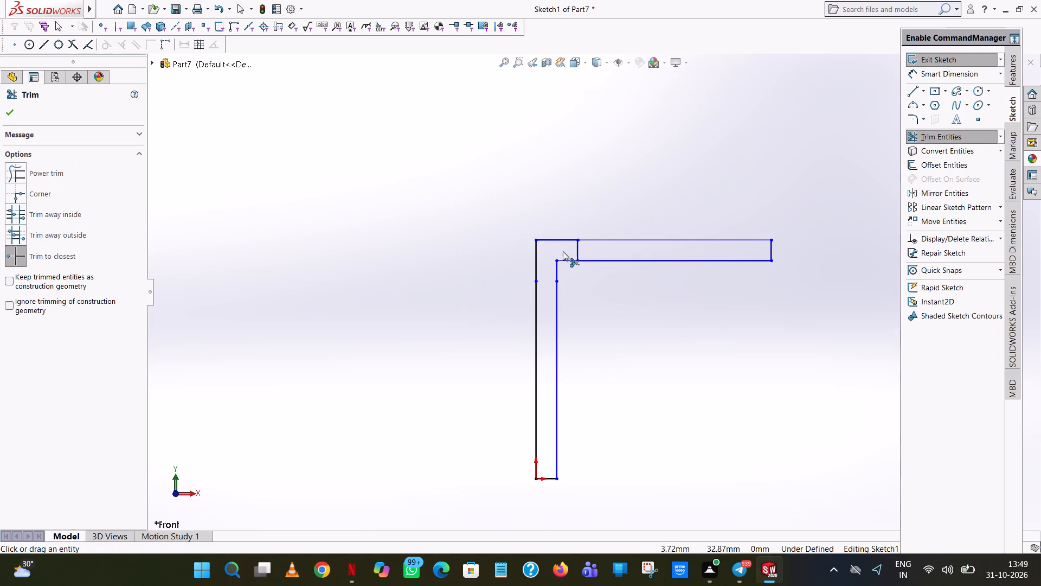
{"action": "left_click", "coordinate": [576, 249]}
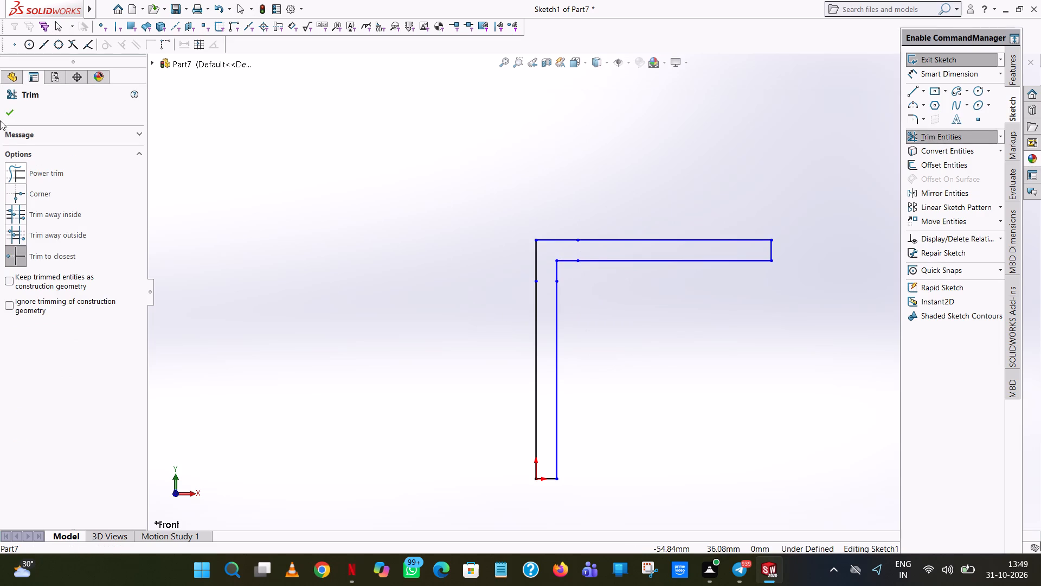
{"action": "left_click", "coordinate": [12, 106]}
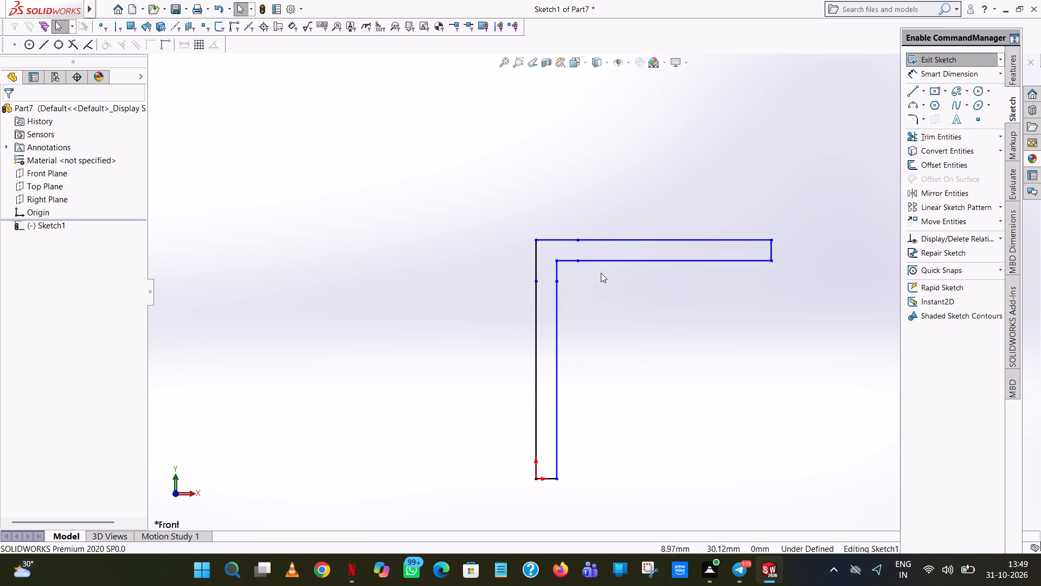
Draw a 2 mm vertical line downward from the top edge's point 6 mm from the outer corner.
{"action": "scroll", "coordinate": [594, 284], "scroll_direction": "down", "scroll_amount": 1}
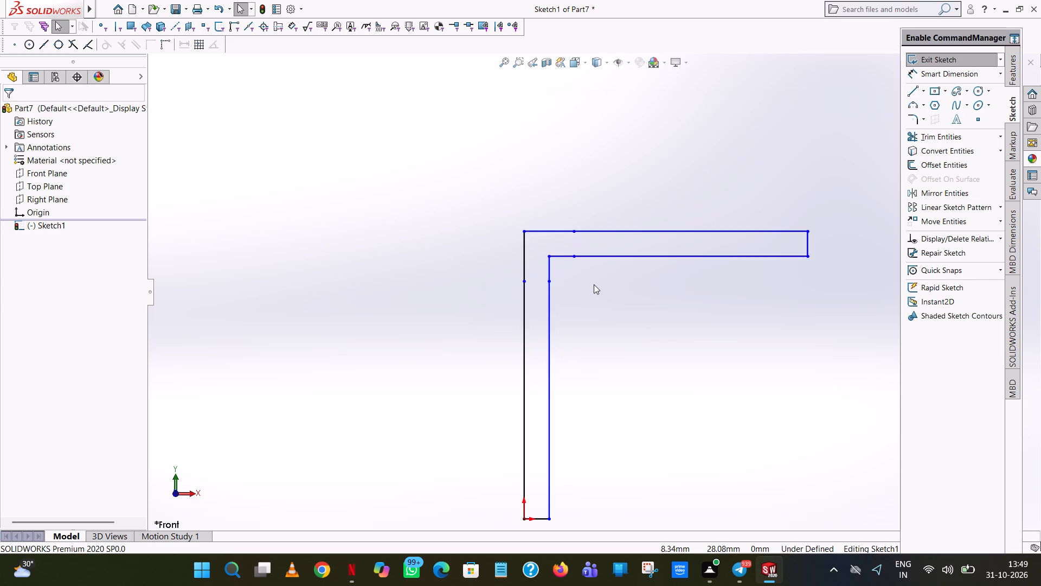
{"action": "scroll", "coordinate": [594, 284], "scroll_direction": "down", "scroll_amount": 1}
{"action": "left_click", "coordinate": [913, 96]}
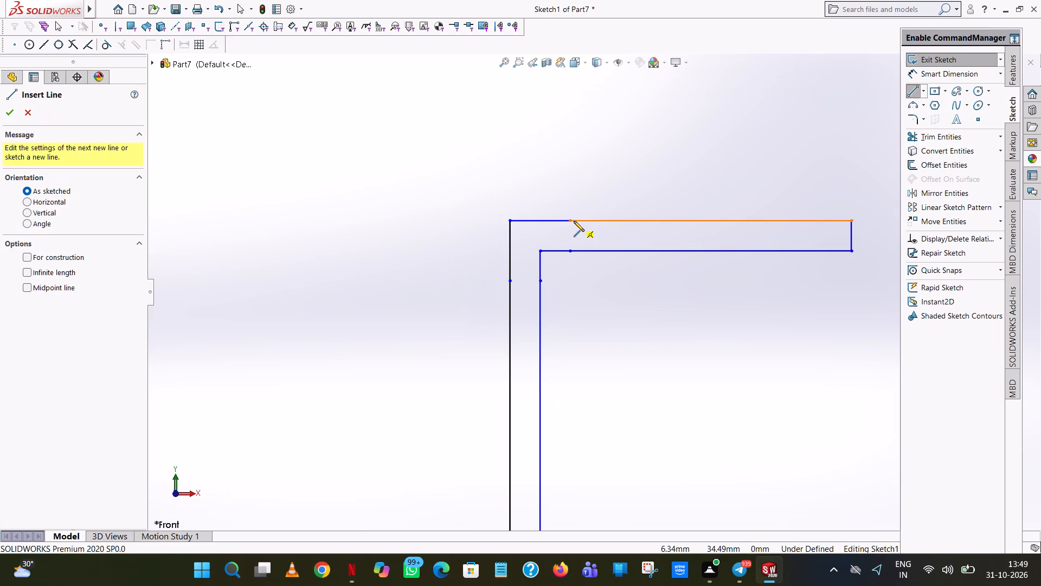
{"action": "left_click", "coordinate": [570, 221]}
{"action": "left_click", "coordinate": [570, 236]}
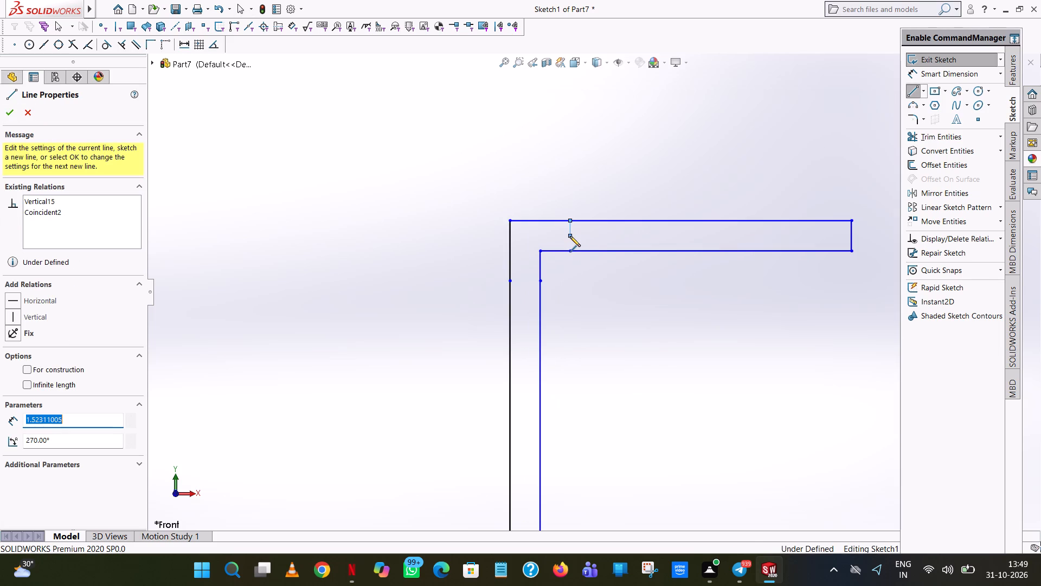
{"action": "key", "text": "2"}
{"action": "key", "text": "Return"}
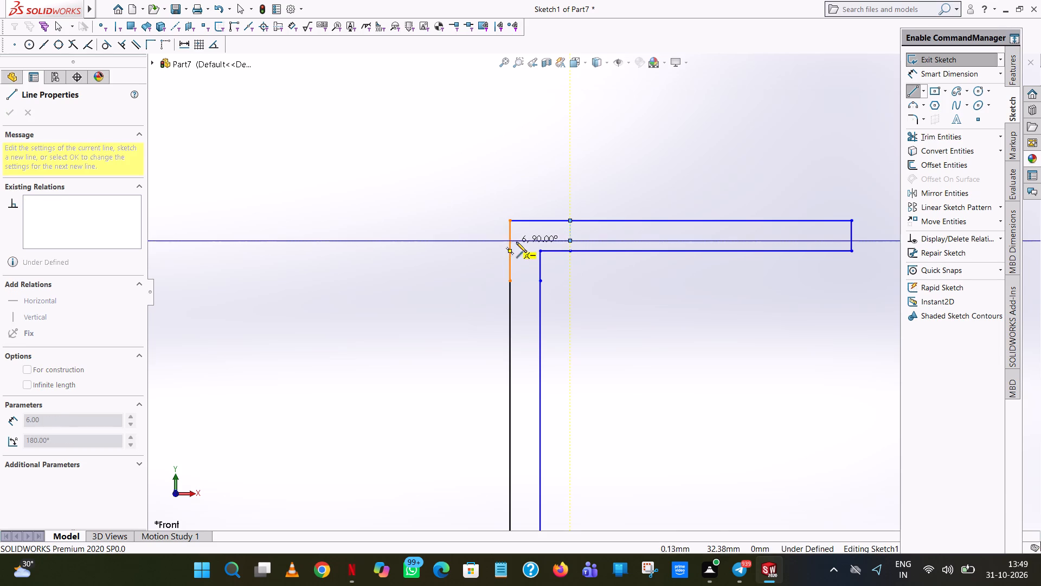
{"action": "right_click", "coordinate": [525, 242]}
{"action": "left_click", "coordinate": [567, 250]}
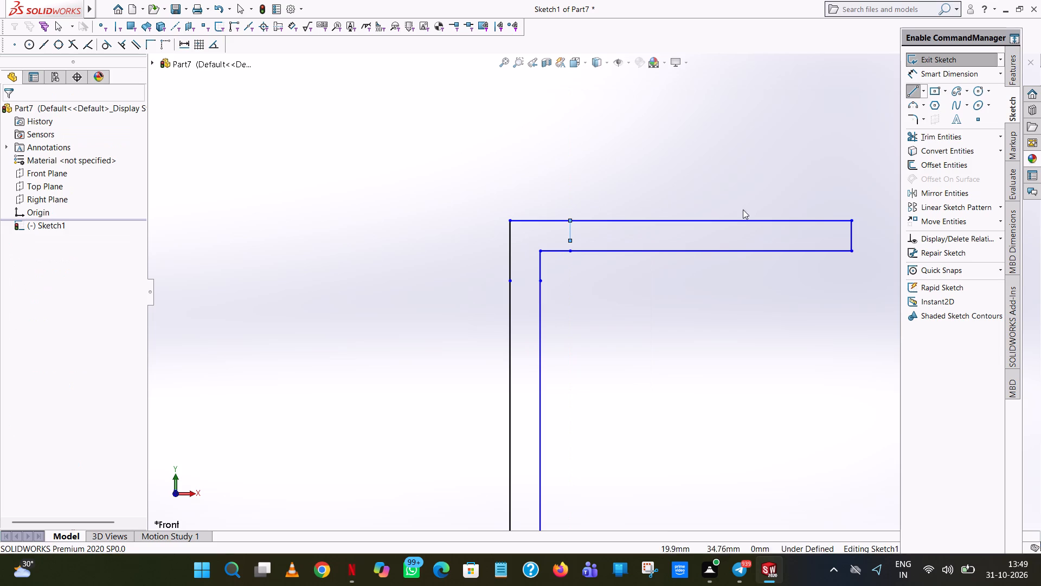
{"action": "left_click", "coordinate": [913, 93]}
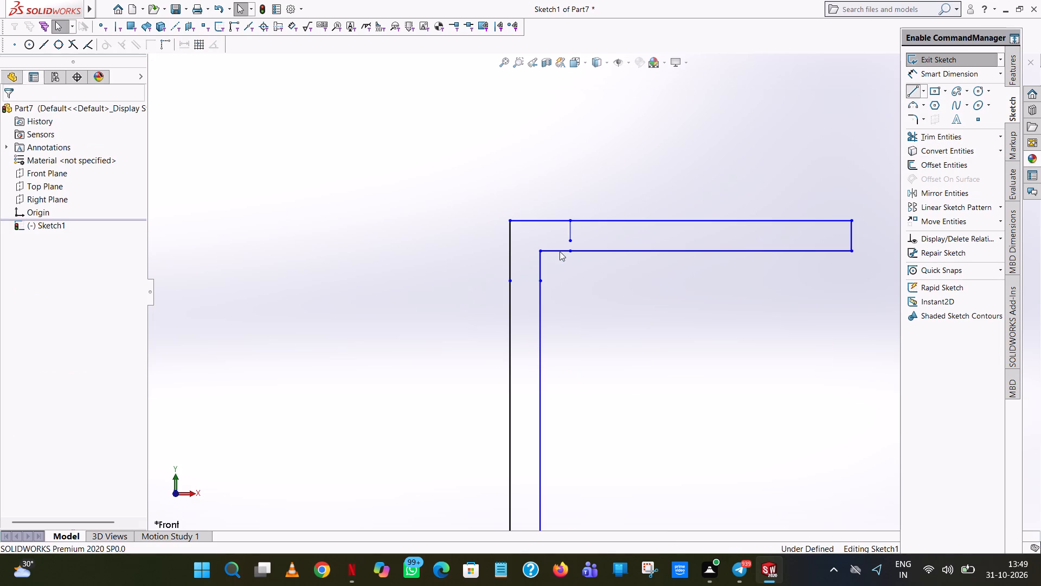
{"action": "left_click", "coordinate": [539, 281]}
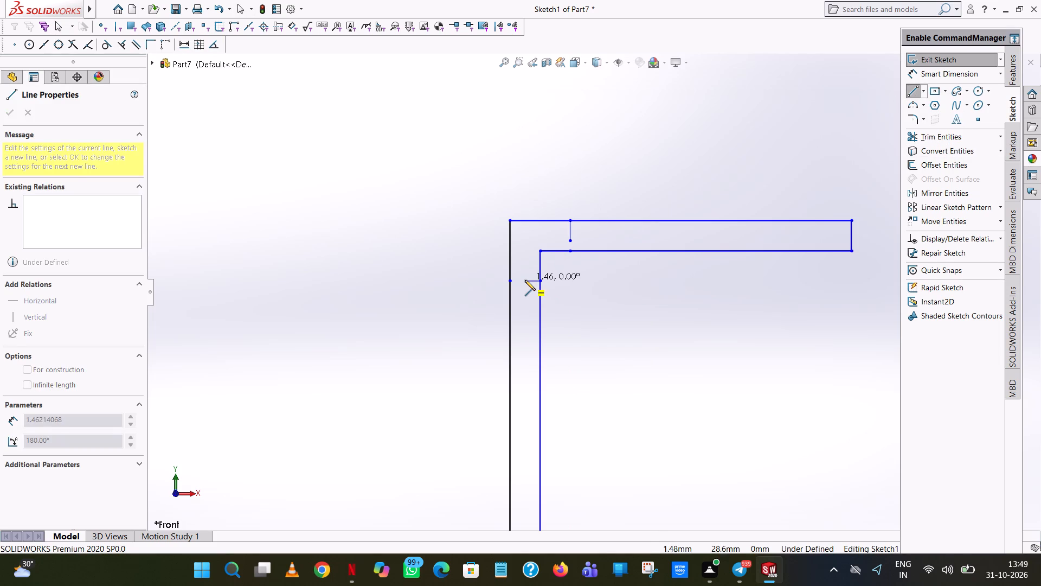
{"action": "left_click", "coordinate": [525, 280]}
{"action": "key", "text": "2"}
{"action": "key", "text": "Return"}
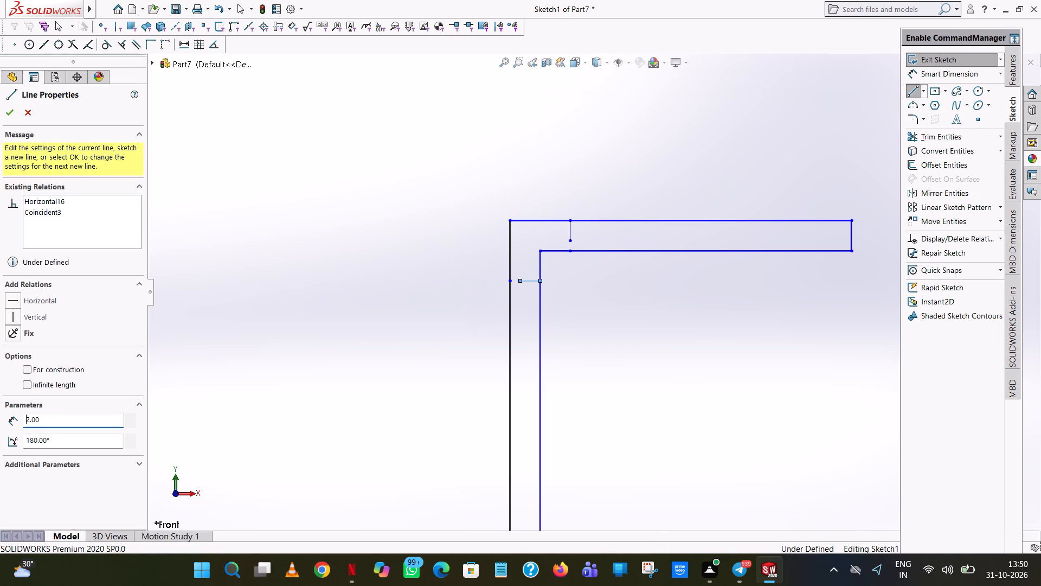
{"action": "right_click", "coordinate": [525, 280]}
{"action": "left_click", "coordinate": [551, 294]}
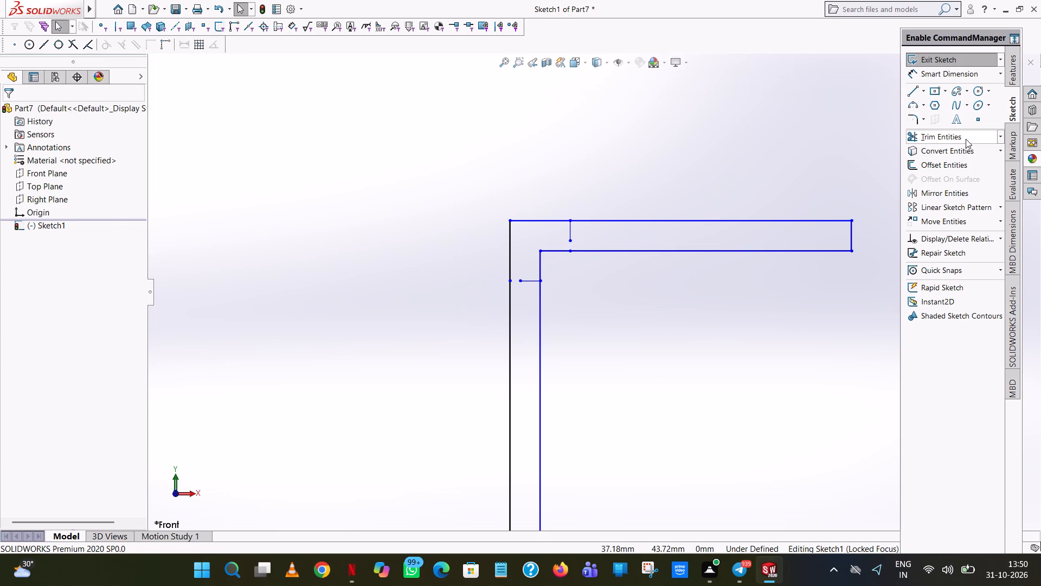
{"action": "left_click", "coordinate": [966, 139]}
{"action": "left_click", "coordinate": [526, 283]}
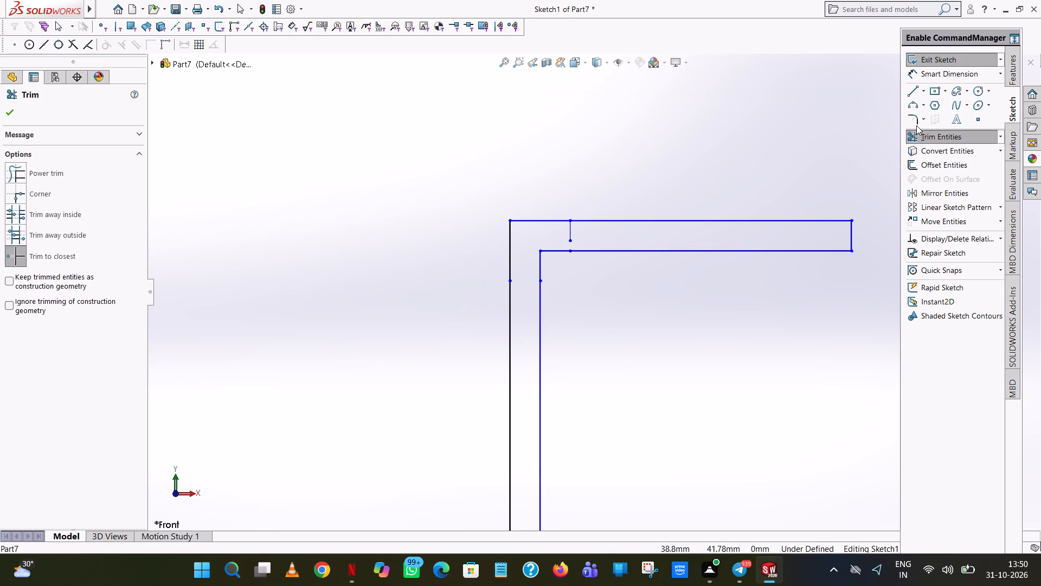
From the outer vertical edge's lower point, draw a 2 mm horizontal, a 4 mm vertical and a 4 mm horizontal line joining the short vertical line.
{"action": "left_click", "coordinate": [914, 94]}
{"action": "left_click", "coordinate": [508, 282]}
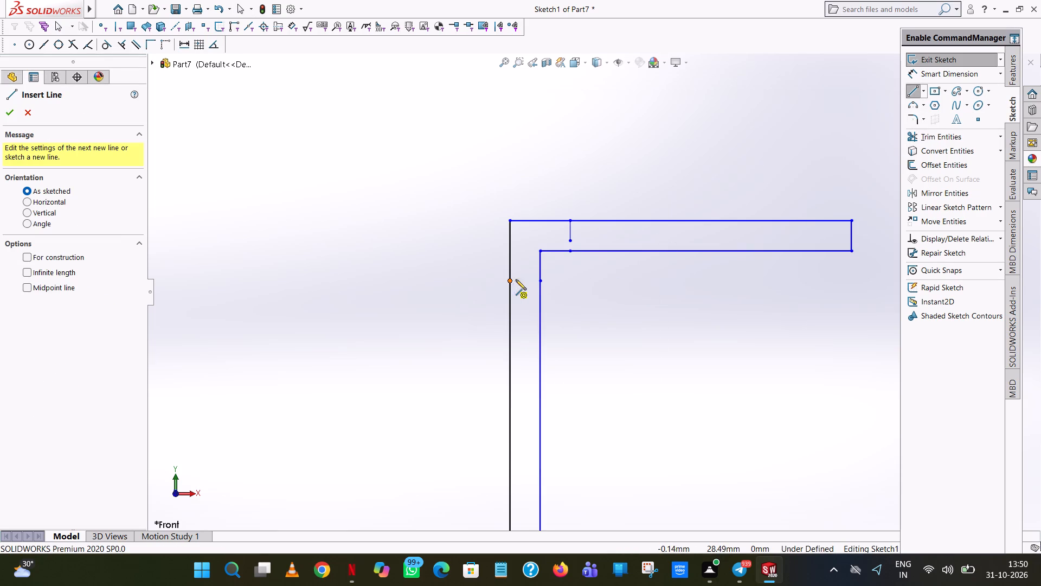
{"action": "left_click", "coordinate": [527, 280]}
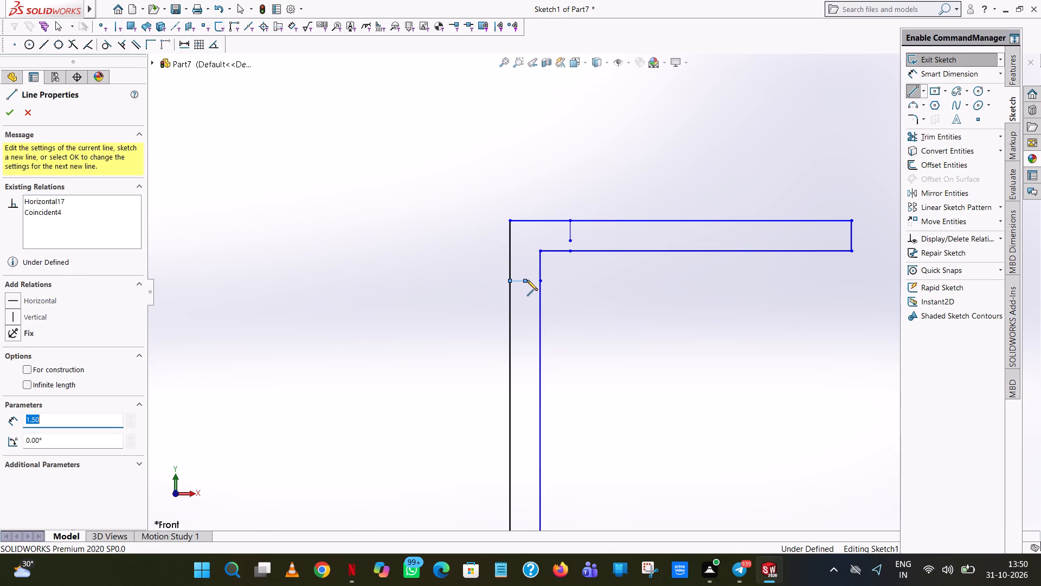
{"action": "key", "text": "2"}
{"action": "key", "text": "Return"}
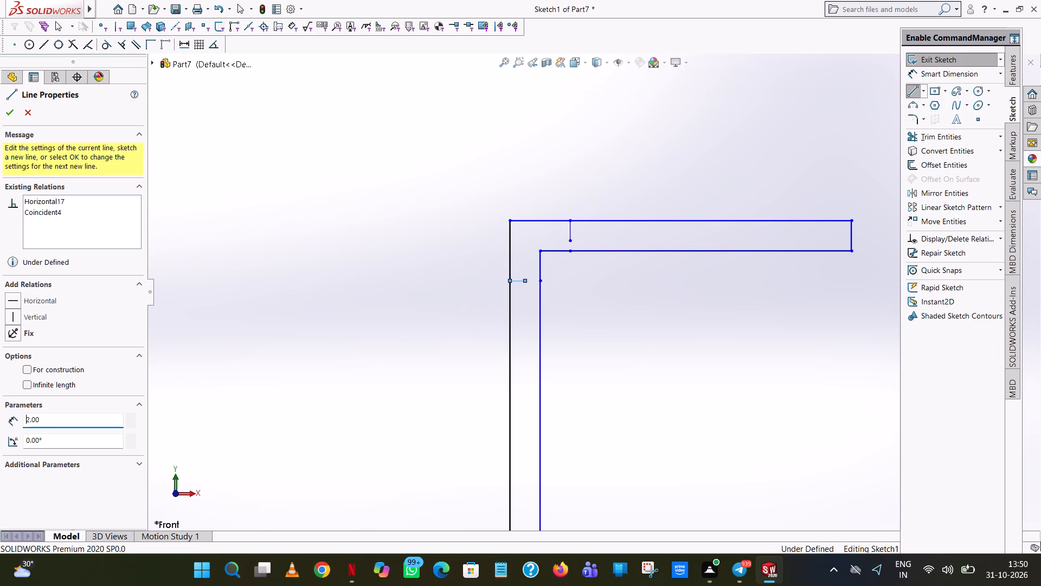
{"action": "left_click", "coordinate": [529, 241]}
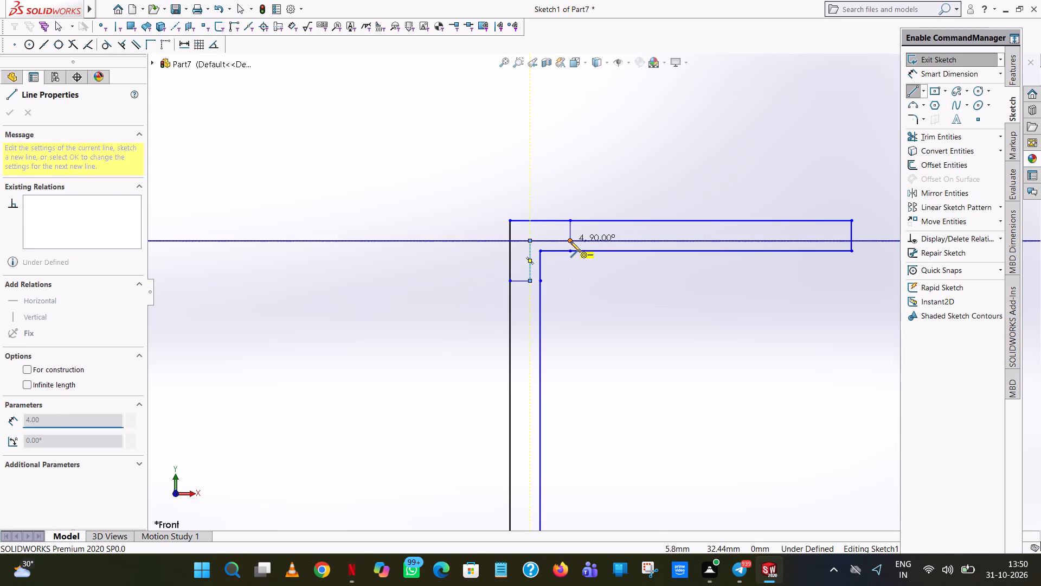
{"action": "left_click", "coordinate": [570, 241]}
{"action": "right_click", "coordinate": [570, 241]}
{"action": "left_click", "coordinate": [591, 245]}
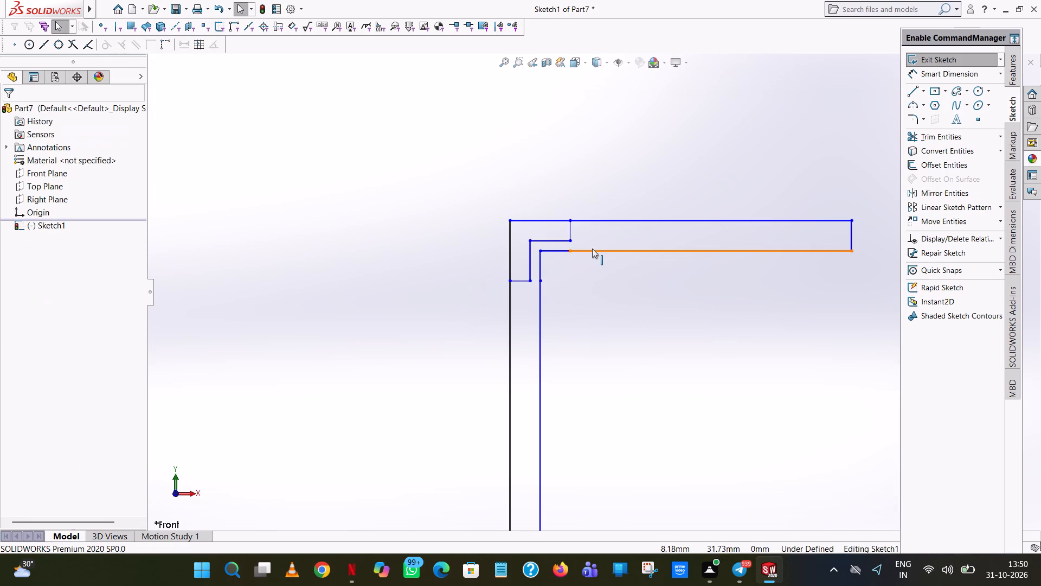
Trim away the two 3 mm lines forming the original inner corner of the profile.
{"action": "left_click", "coordinate": [957, 139]}
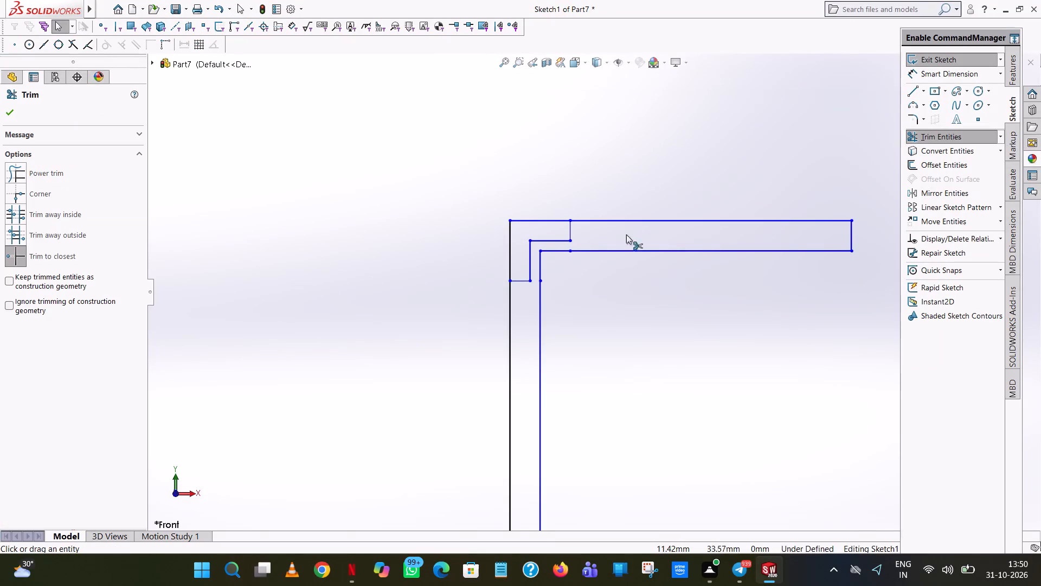
{"action": "left_click", "coordinate": [554, 252]}
{"action": "left_click", "coordinate": [540, 260]}
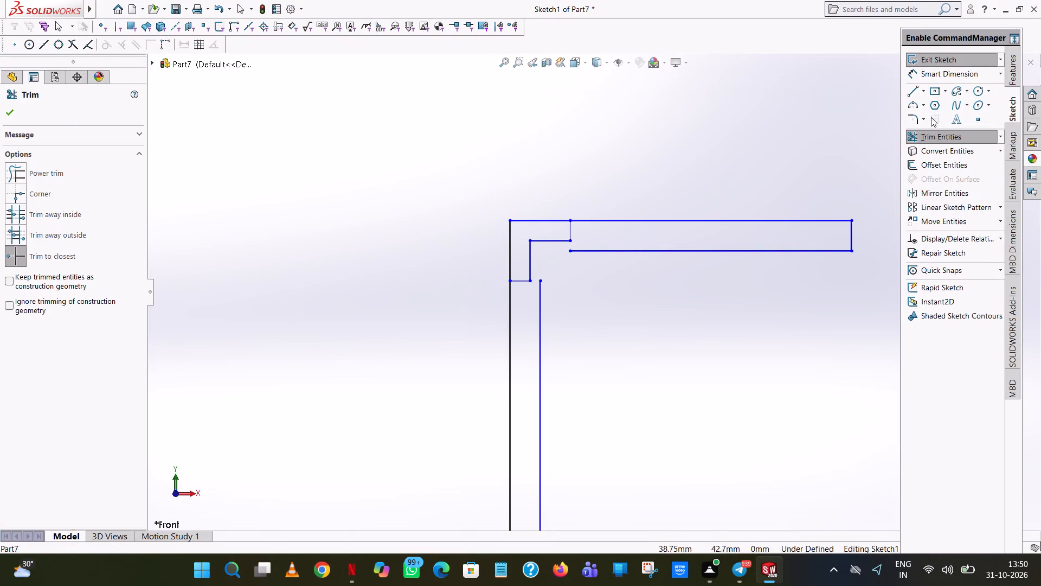
Close both gaps of the corner recess with 1 mm lines to the horizontal arm's lower edge and the inner vertical line's top.
{"action": "left_click", "coordinate": [913, 92]}
{"action": "left_click", "coordinate": [571, 253]}
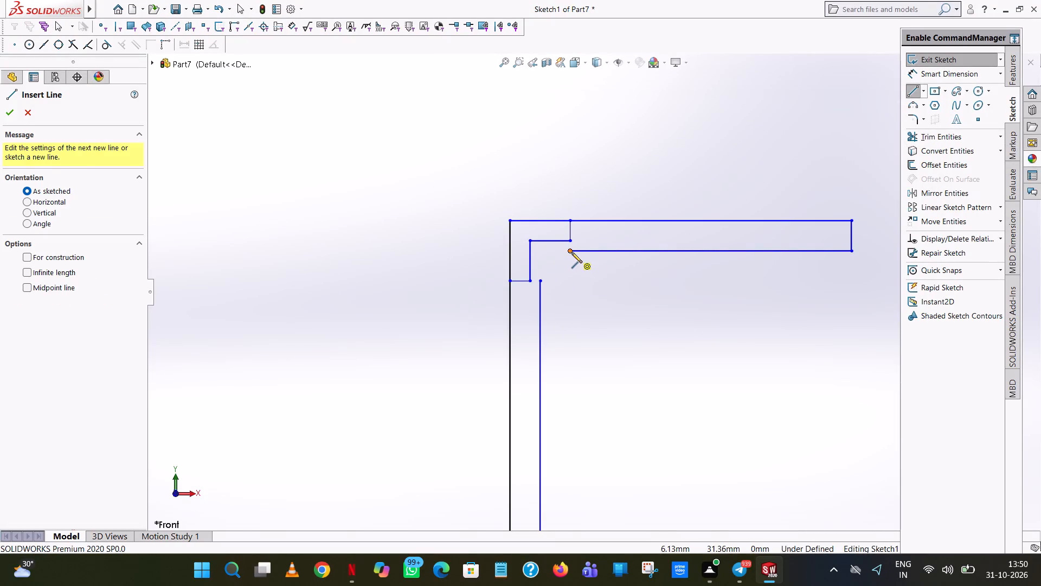
{"action": "left_click", "coordinate": [571, 240]}
{"action": "right_click", "coordinate": [571, 240]}
{"action": "left_click", "coordinate": [595, 246]}
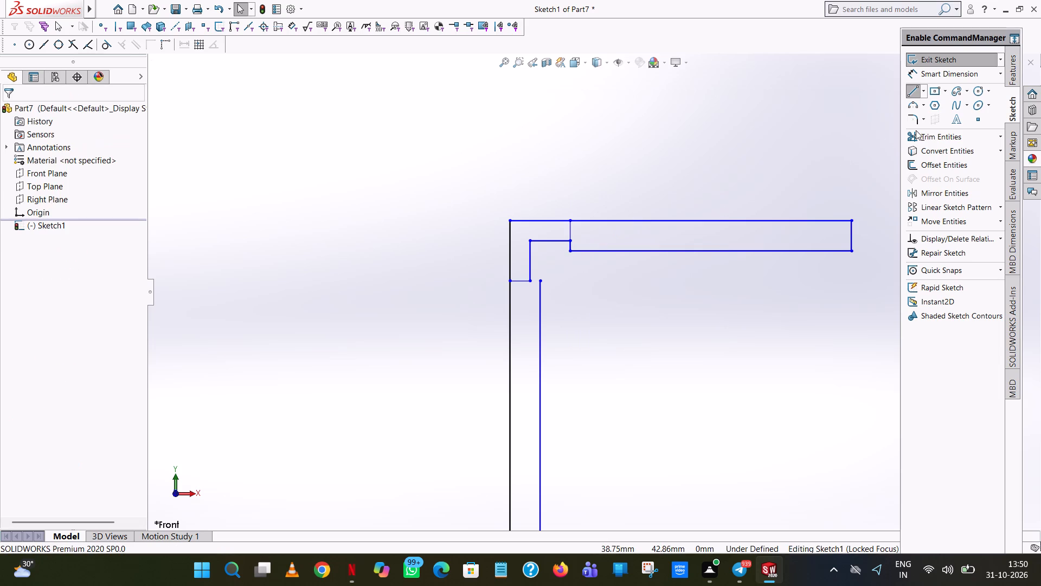
{"action": "left_click", "coordinate": [910, 92]}
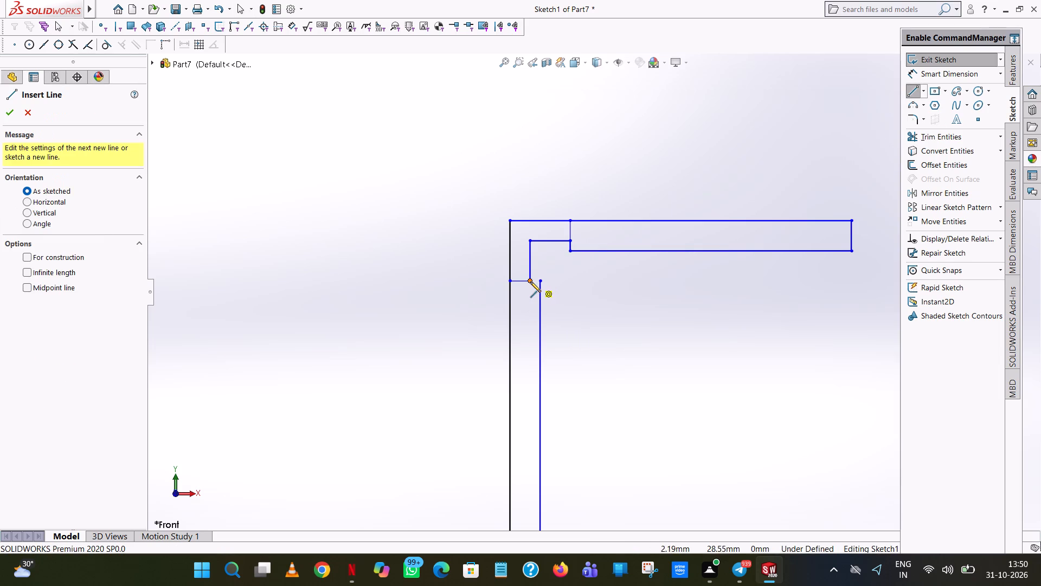
{"action": "left_click", "coordinate": [530, 282]}
{"action": "left_click", "coordinate": [540, 281]}
{"action": "right_click", "coordinate": [540, 281]}
{"action": "left_click", "coordinate": [582, 289]}
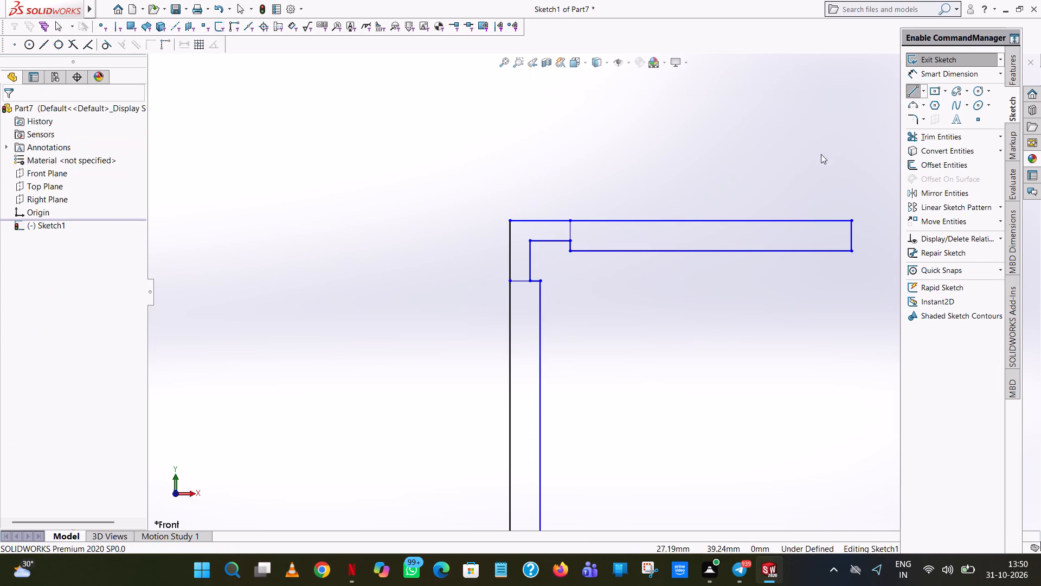
Trim away the 2 mm vertical and 2 mm horizontal lines that divide the corner from the two arms.
{"action": "left_click", "coordinate": [939, 138]}
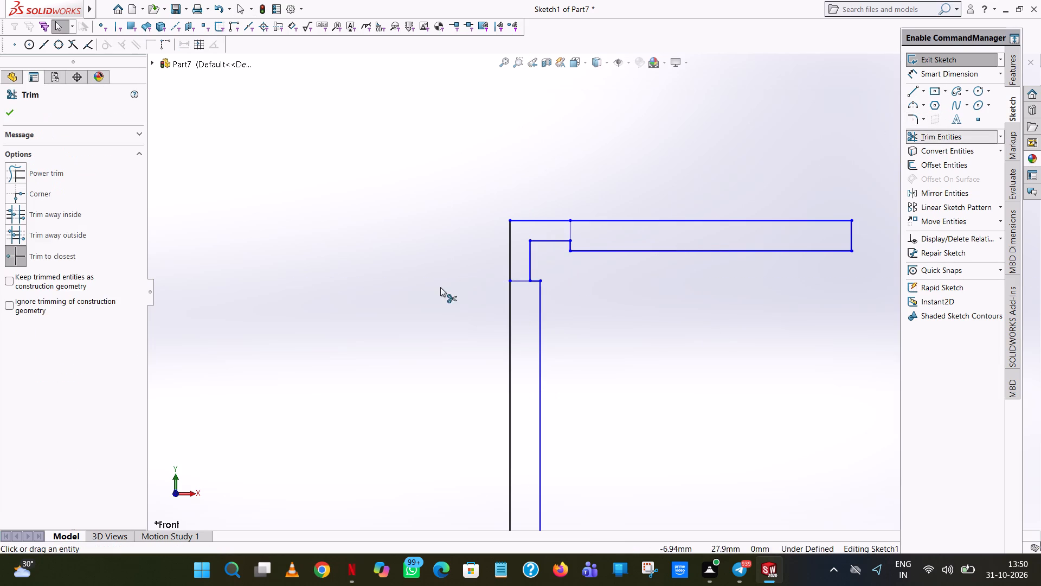
{"action": "left_click", "coordinate": [571, 226]}
{"action": "left_click", "coordinate": [518, 280]}
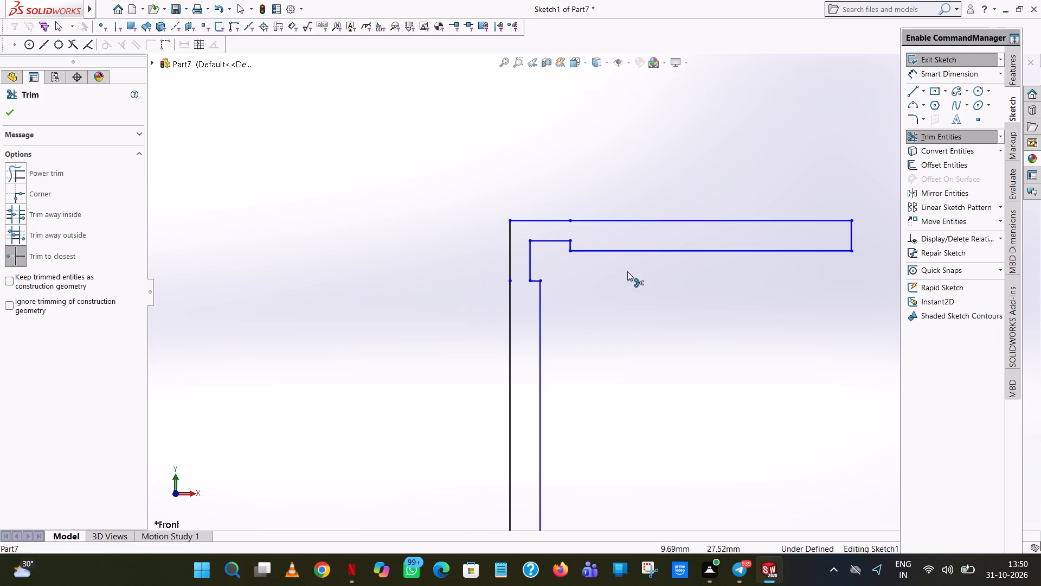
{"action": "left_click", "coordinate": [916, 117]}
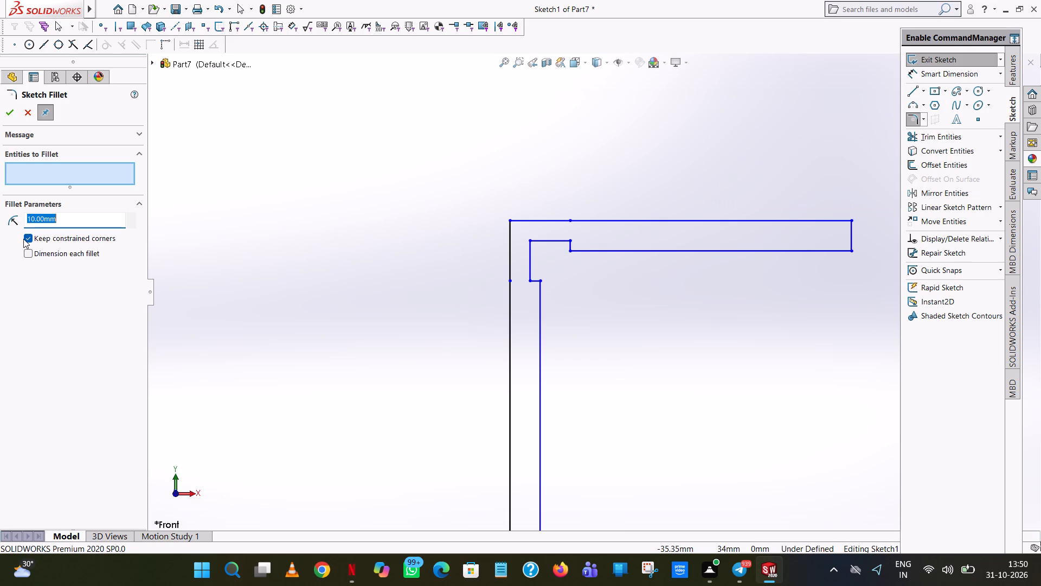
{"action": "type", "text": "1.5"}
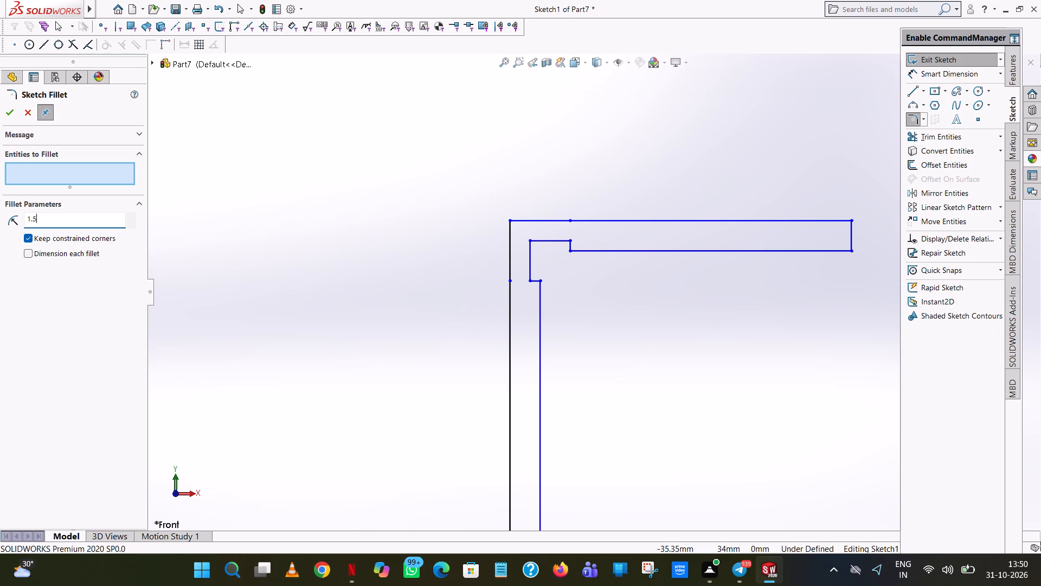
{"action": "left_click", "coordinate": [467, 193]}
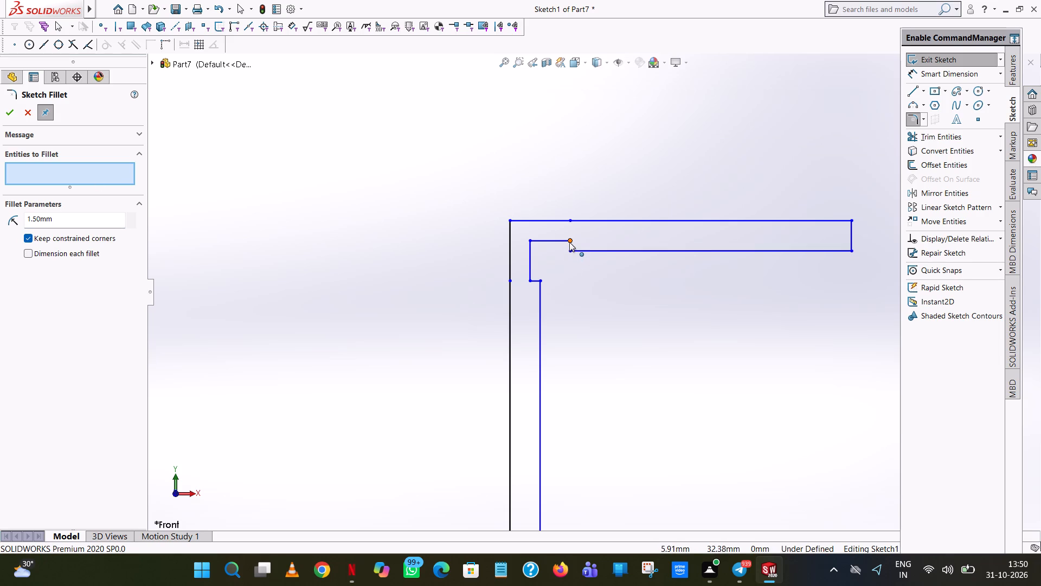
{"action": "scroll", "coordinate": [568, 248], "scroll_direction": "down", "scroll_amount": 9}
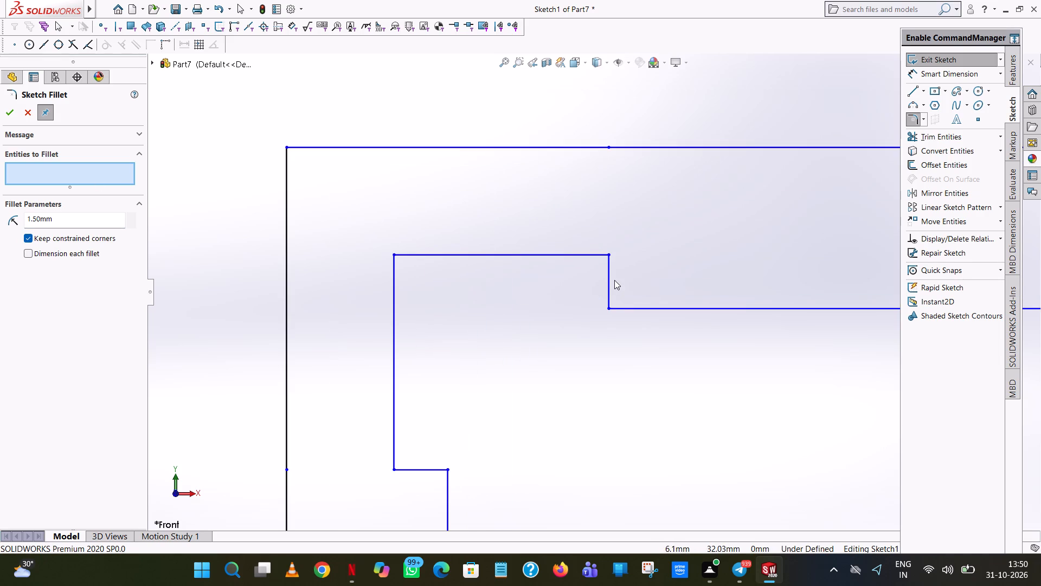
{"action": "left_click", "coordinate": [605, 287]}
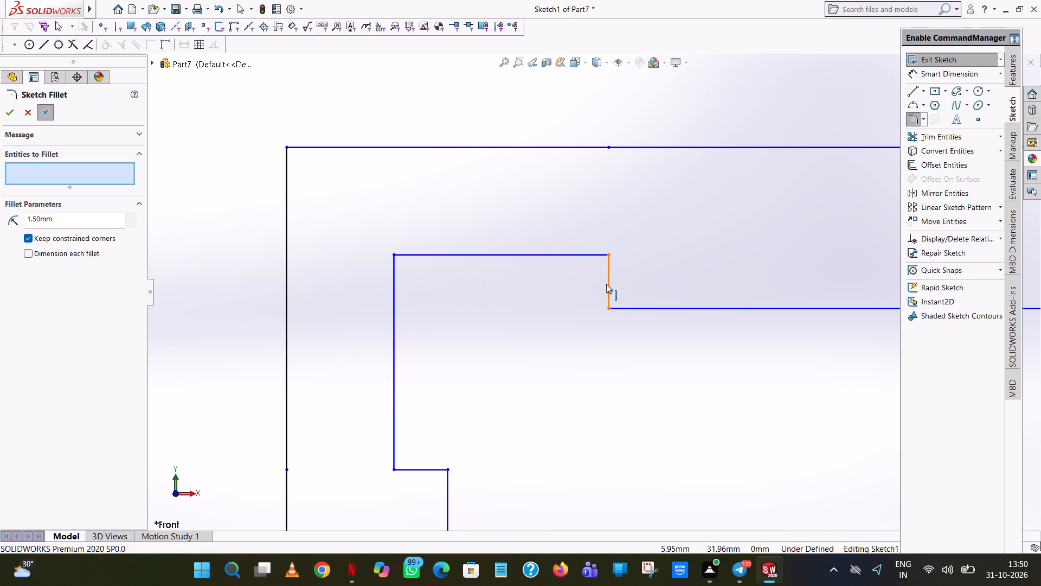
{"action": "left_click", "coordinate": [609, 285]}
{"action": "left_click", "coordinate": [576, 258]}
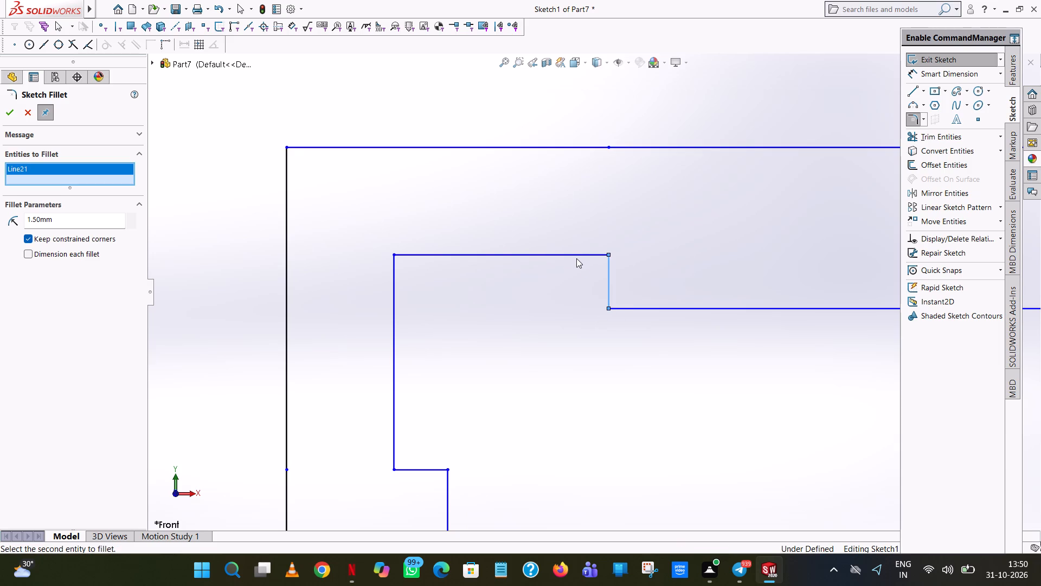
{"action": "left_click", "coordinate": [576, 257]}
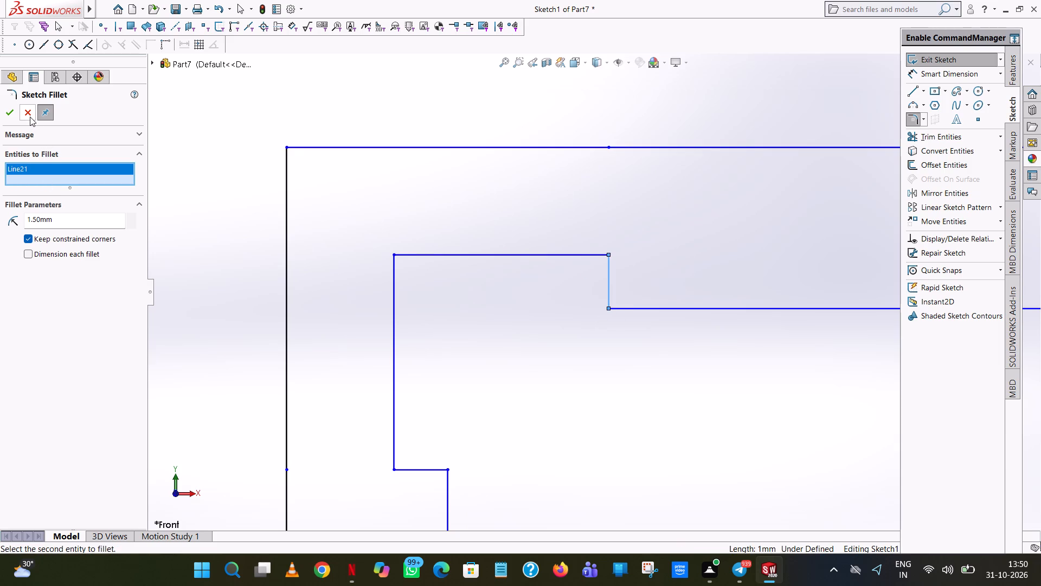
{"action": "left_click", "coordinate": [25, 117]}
Check the lengths of the recess's short horizontal line and the inner vertical line below it.
{"action": "scroll", "coordinate": [415, 473], "scroll_direction": "up", "scroll_amount": 1}
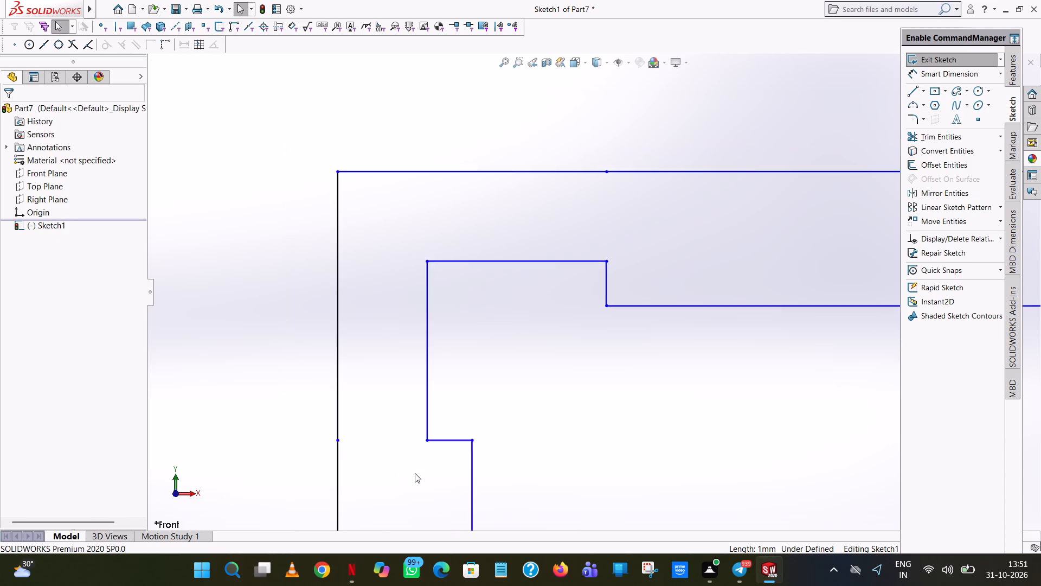
{"action": "scroll", "coordinate": [415, 473], "scroll_direction": "up", "scroll_amount": 2}
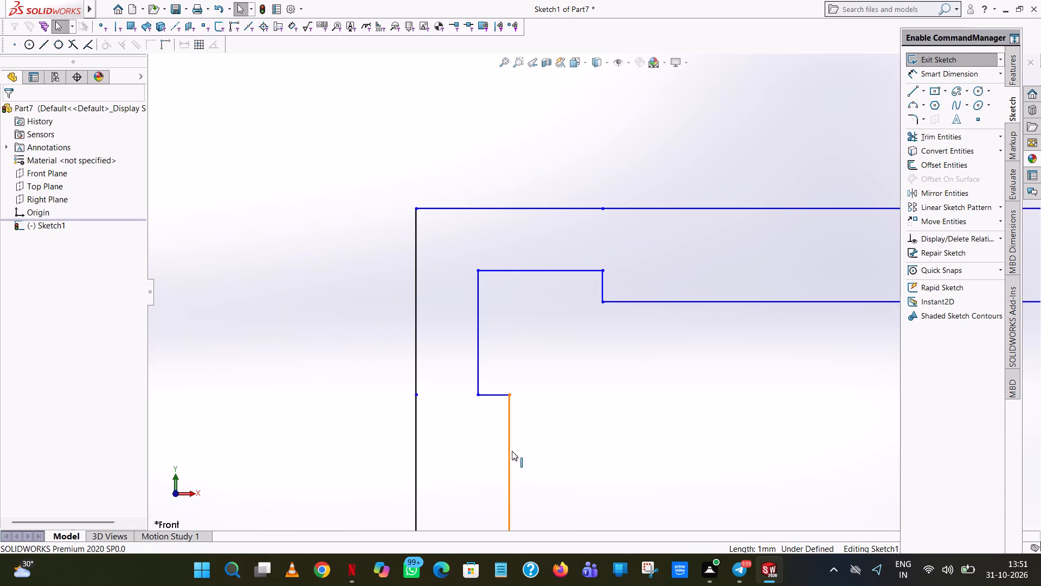
{"action": "left_click", "coordinate": [493, 394]}
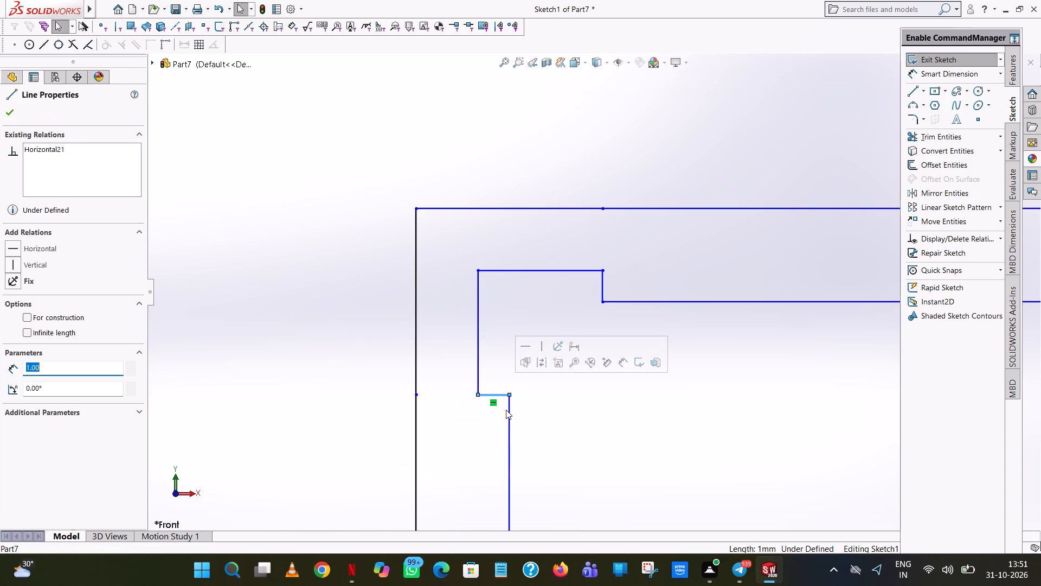
{"action": "left_click", "coordinate": [509, 414]}
{"action": "left_click", "coordinate": [478, 386]}
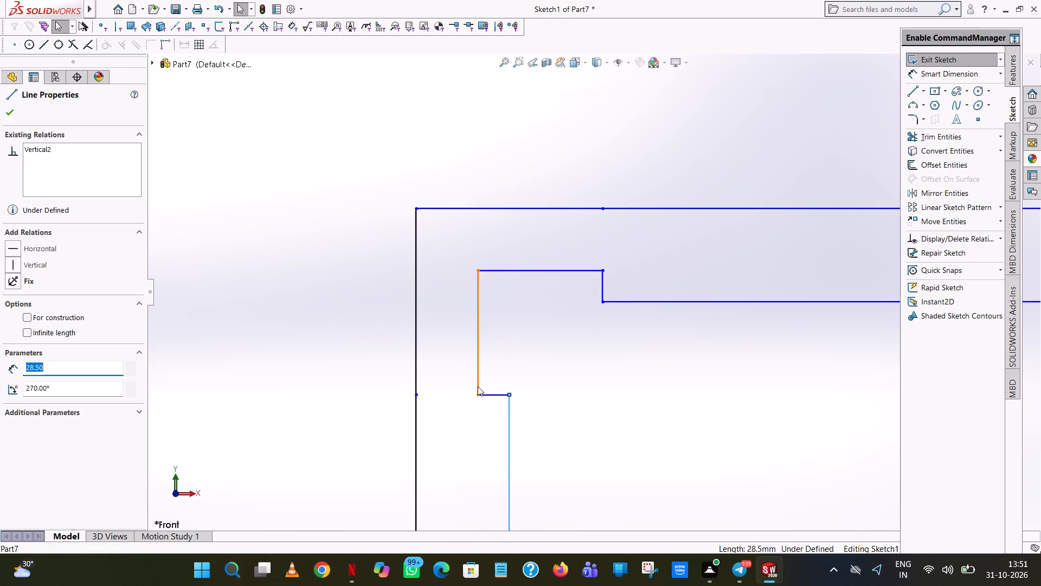
{"action": "left_click", "coordinate": [511, 428]}
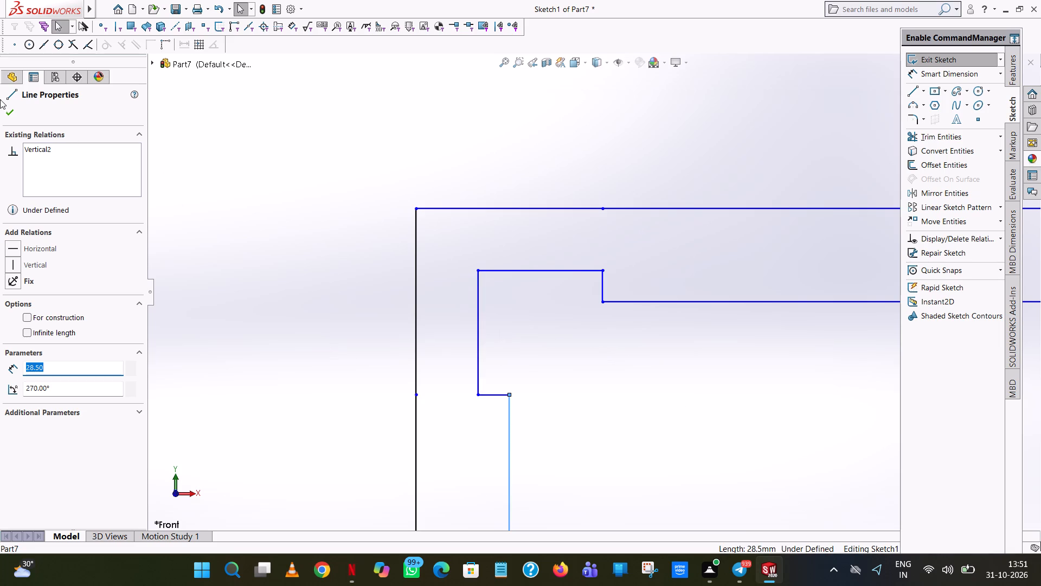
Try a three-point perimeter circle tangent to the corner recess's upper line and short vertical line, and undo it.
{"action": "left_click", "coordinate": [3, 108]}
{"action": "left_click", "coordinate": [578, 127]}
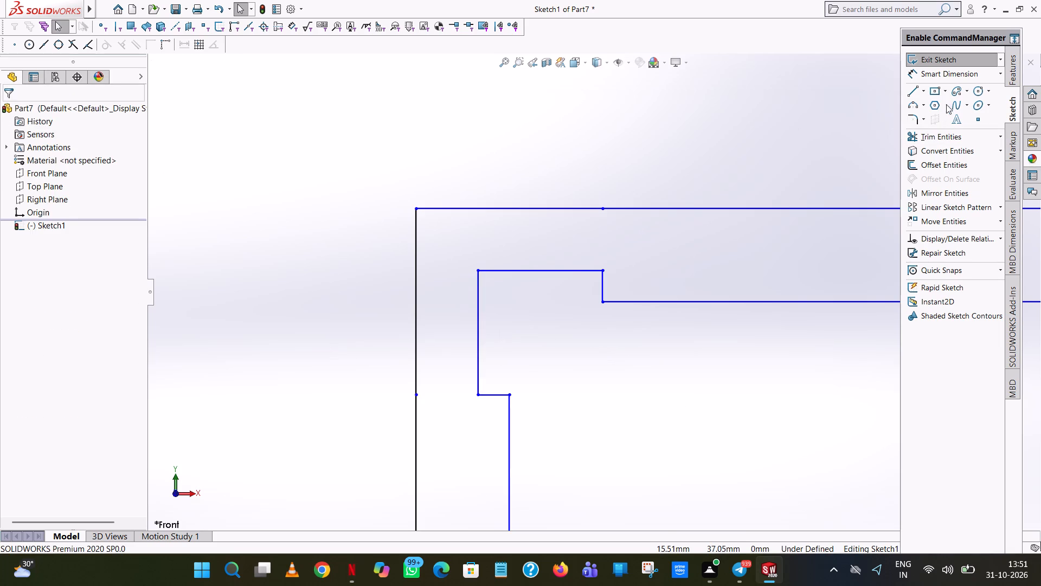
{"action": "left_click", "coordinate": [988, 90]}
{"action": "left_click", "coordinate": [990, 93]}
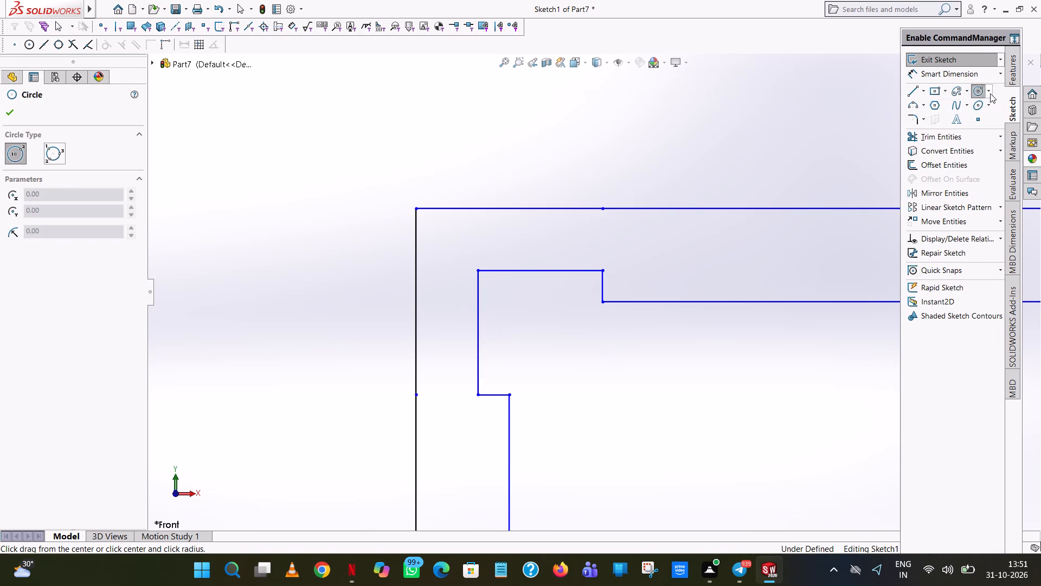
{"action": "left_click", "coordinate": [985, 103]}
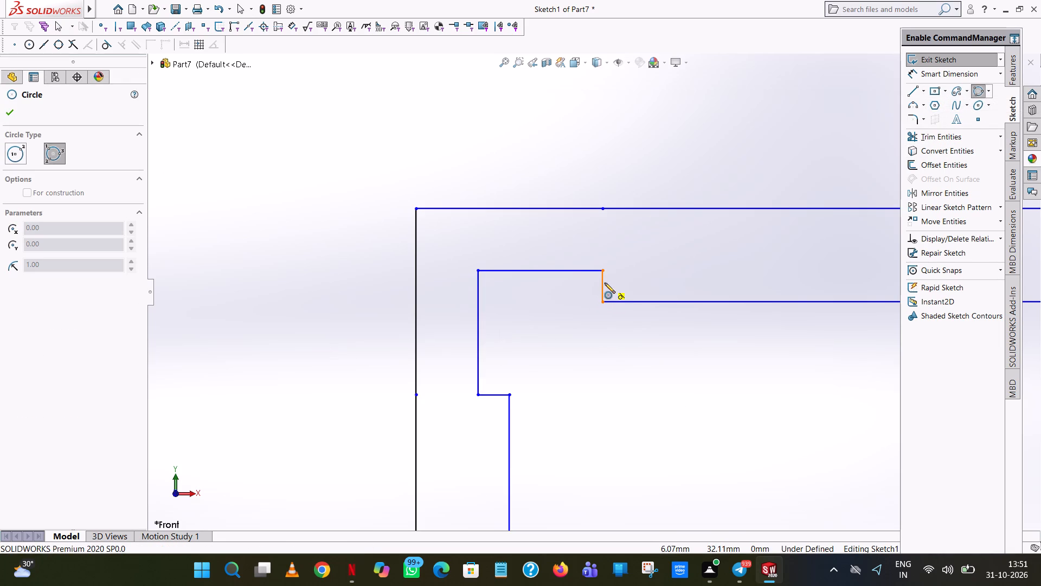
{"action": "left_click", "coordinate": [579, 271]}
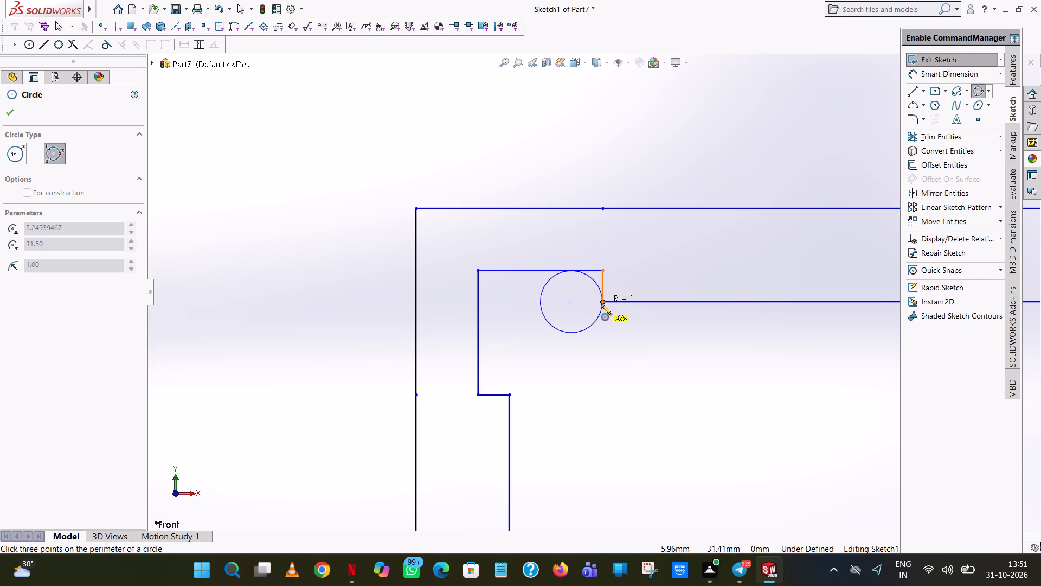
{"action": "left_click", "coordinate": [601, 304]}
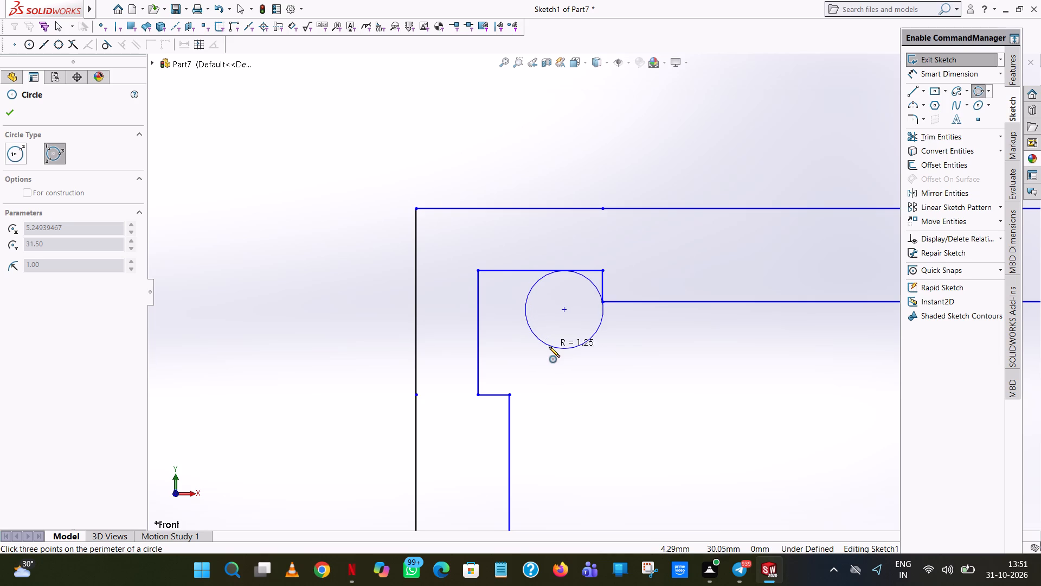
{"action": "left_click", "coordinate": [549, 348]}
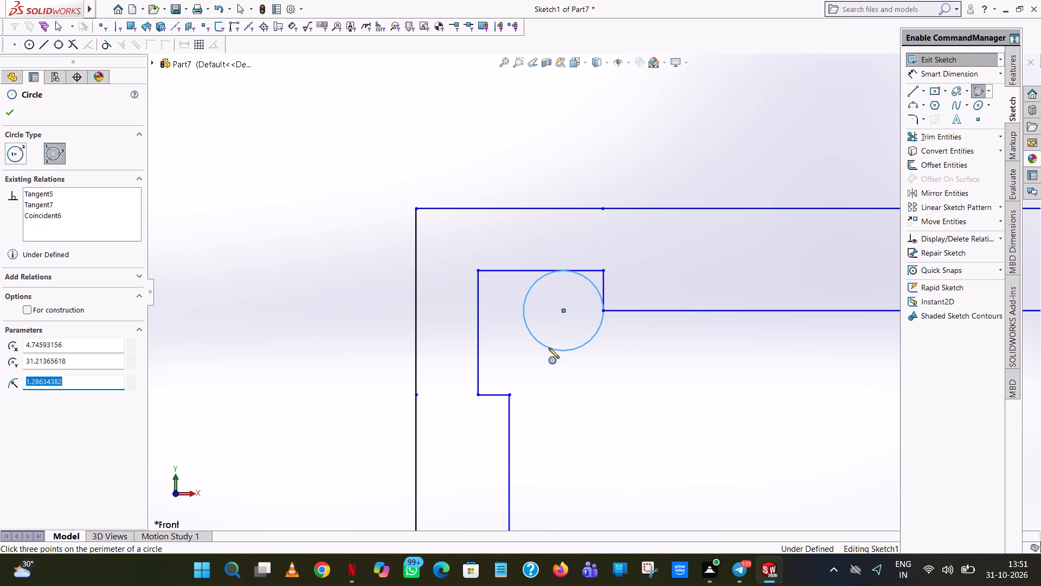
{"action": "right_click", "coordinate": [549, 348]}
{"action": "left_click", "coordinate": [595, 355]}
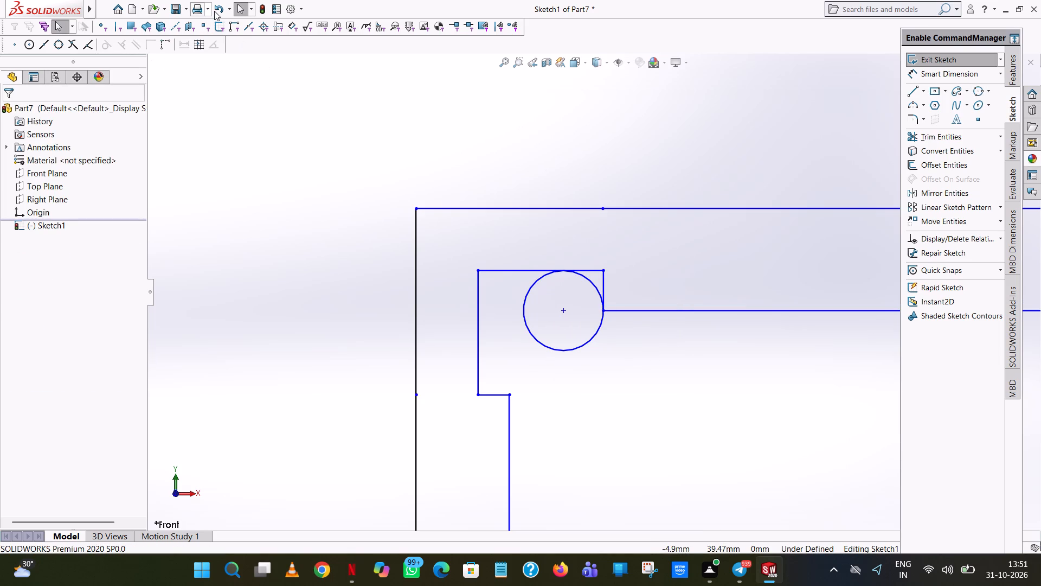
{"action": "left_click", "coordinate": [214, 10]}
Dimension the lengths of the horizontal arm's long upper edge and the short upper line above the corner recess.
{"action": "scroll", "coordinate": [690, 230], "scroll_direction": "up", "scroll_amount": 5}
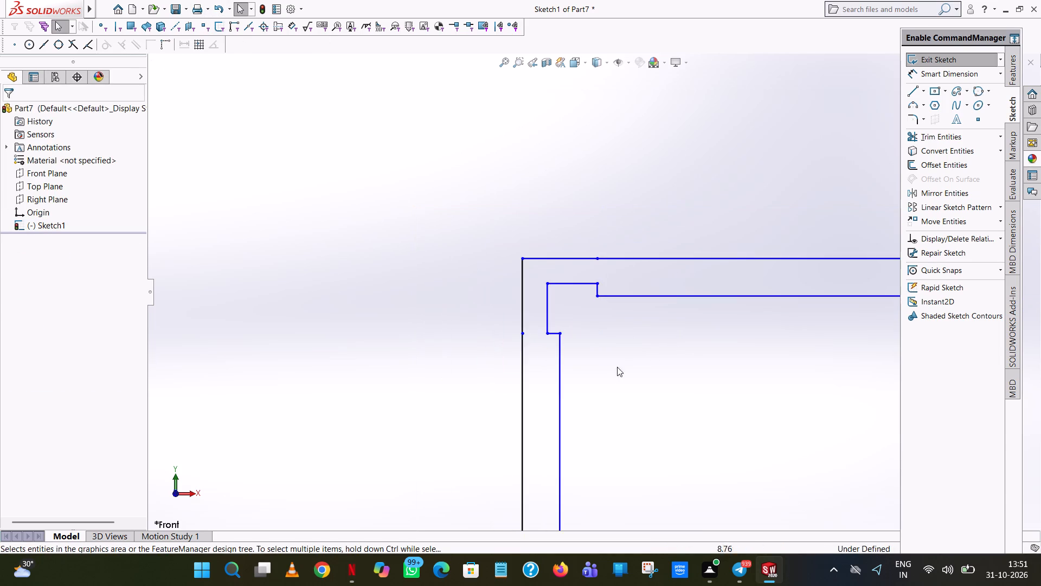
{"action": "scroll", "coordinate": [614, 373], "scroll_direction": "up", "scroll_amount": 5}
{"action": "scroll", "coordinate": [637, 369], "scroll_direction": "down", "scroll_amount": 1}
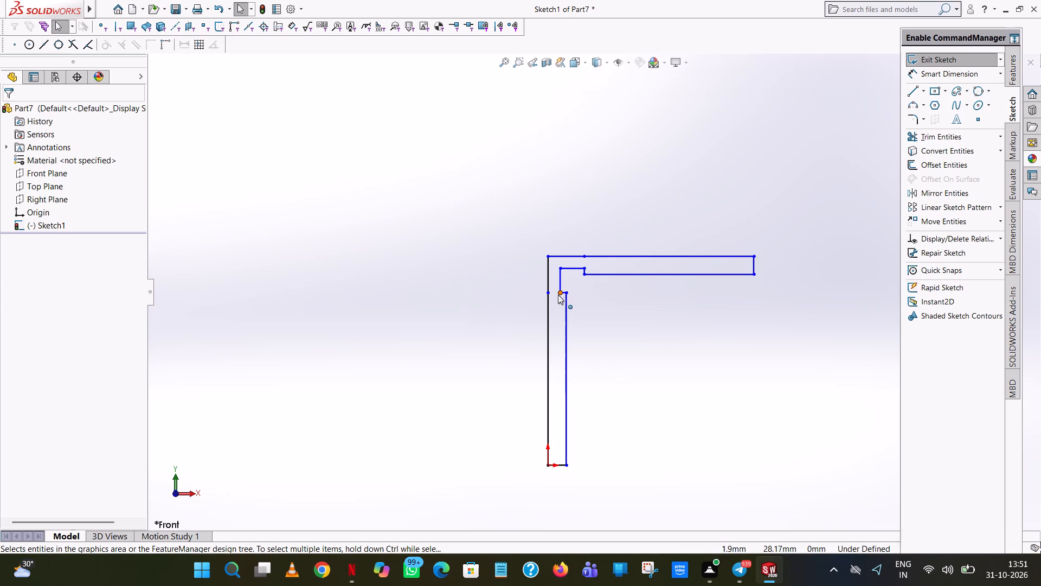
{"action": "left_click", "coordinate": [939, 74]}
{"action": "left_click", "coordinate": [684, 258]}
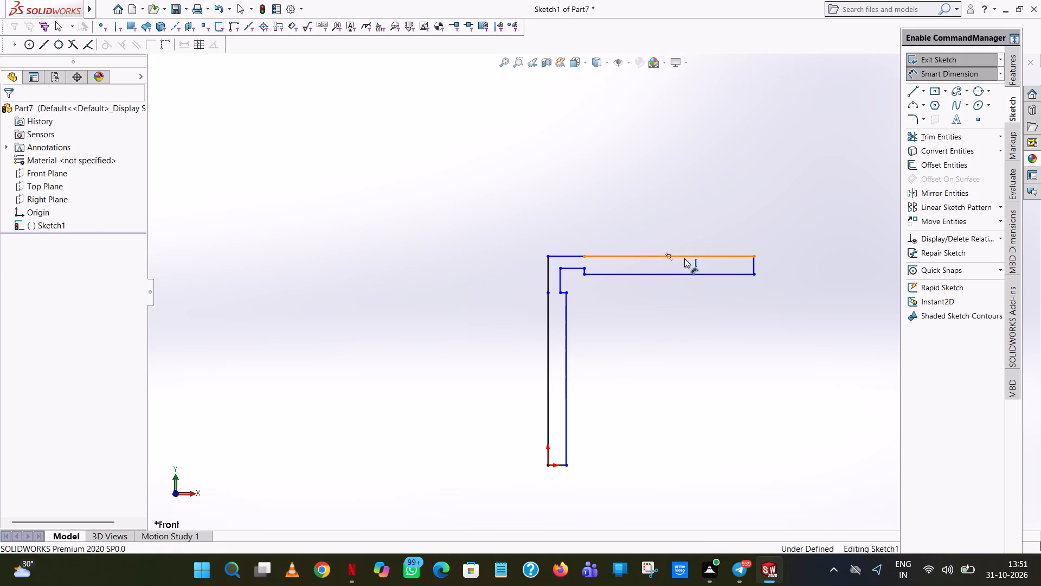
{"action": "left_click", "coordinate": [673, 154]}
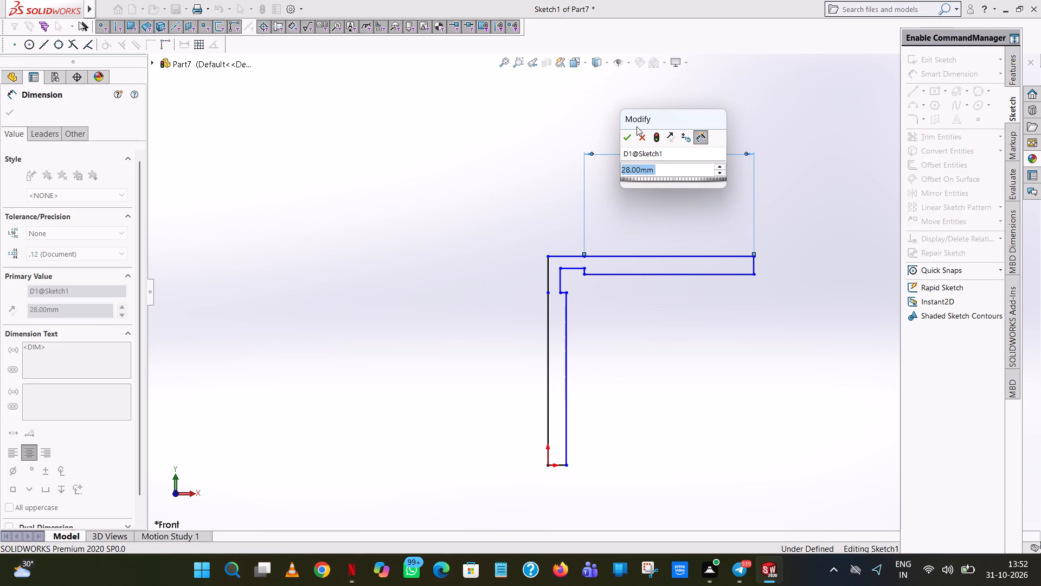
{"action": "left_click", "coordinate": [622, 135]}
{"action": "left_click", "coordinate": [542, 183]}
{"action": "left_click", "coordinate": [553, 257]}
{"action": "left_click", "coordinate": [539, 146]}
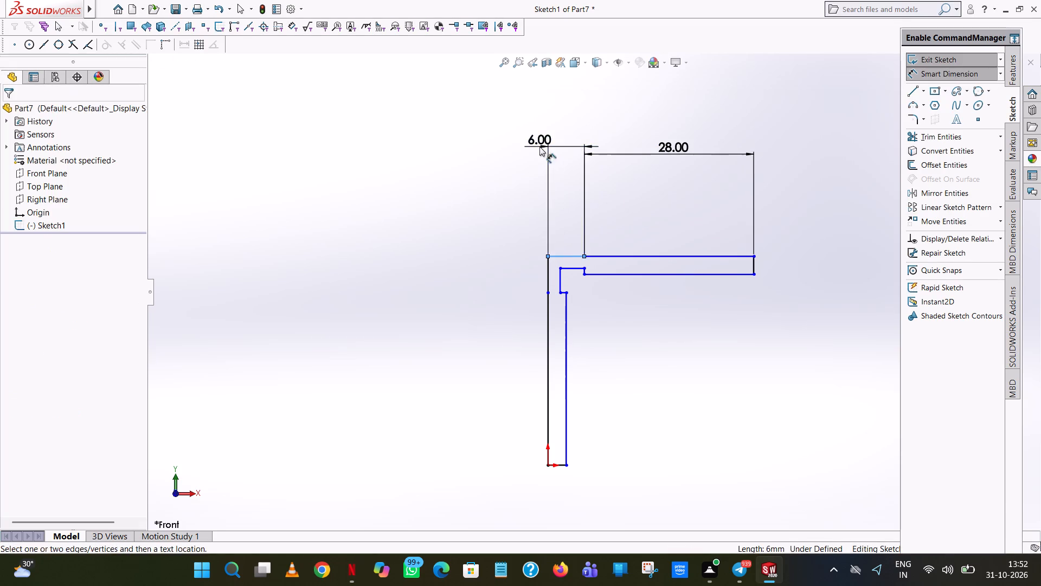
{"action": "left_click", "coordinate": [497, 135]}
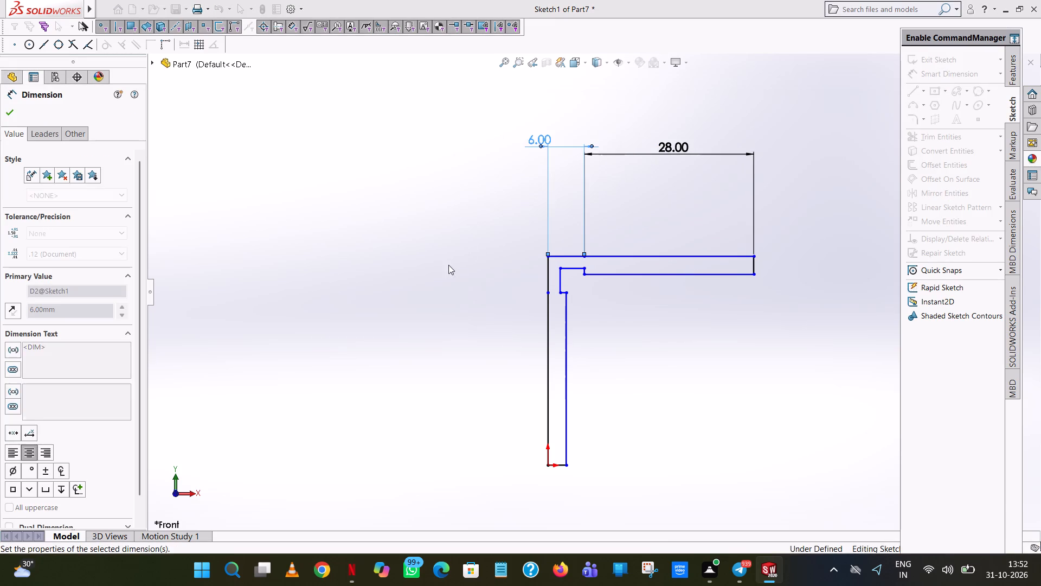
{"action": "left_click", "coordinate": [447, 265]}
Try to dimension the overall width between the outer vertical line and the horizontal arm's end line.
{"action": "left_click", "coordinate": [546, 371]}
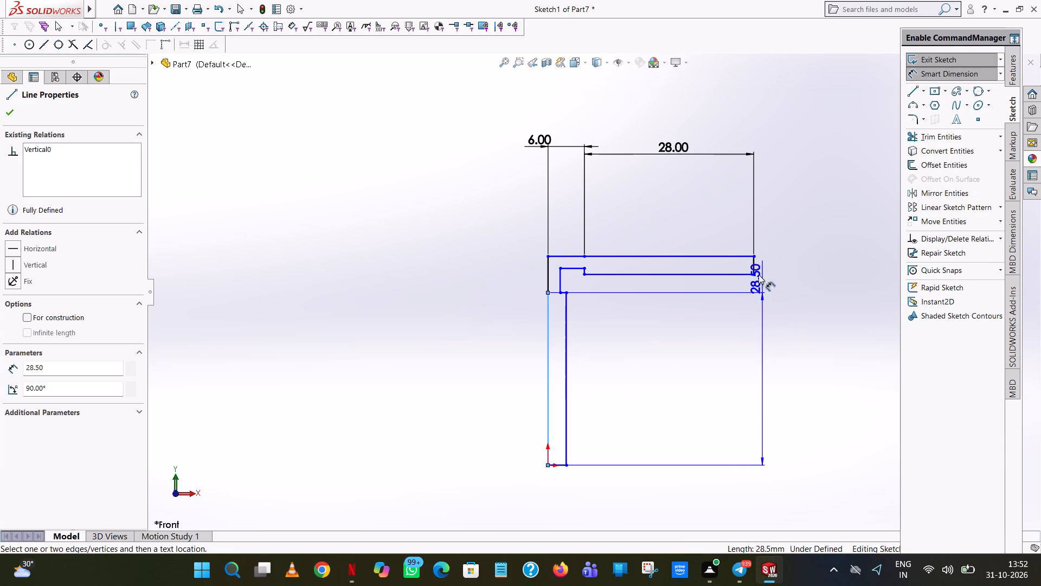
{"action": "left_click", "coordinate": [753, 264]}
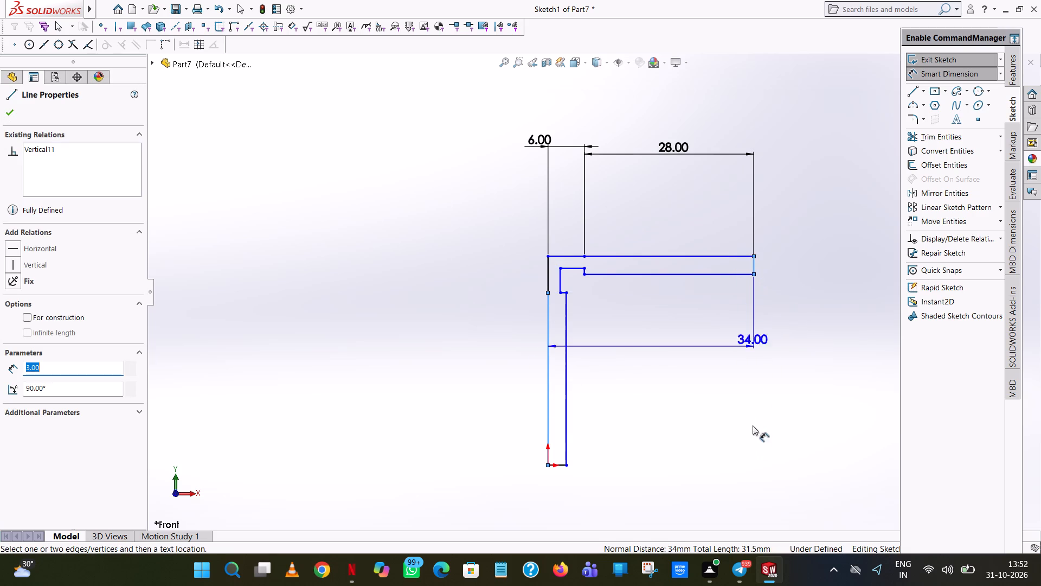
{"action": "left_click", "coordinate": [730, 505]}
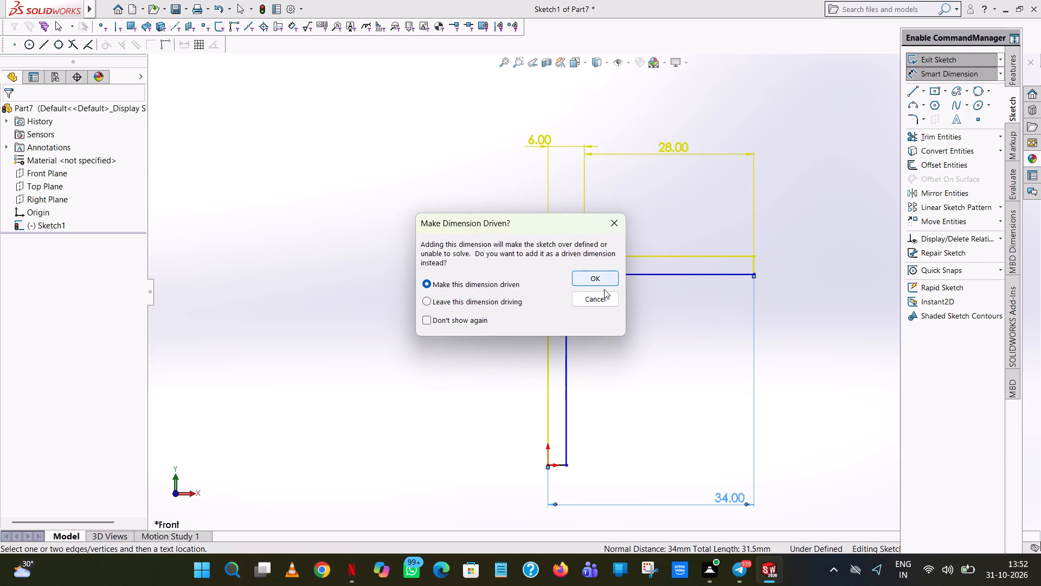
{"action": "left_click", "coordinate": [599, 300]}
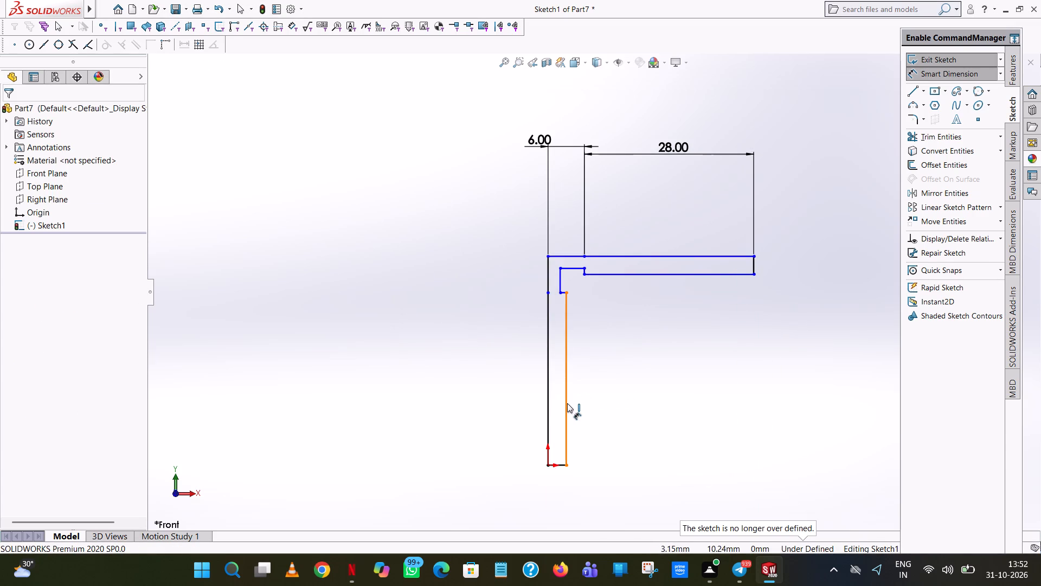
Dimension the vertical arm's width and the wall thickness between the outer vertical line and the recess's vertical line.
{"action": "left_click", "coordinate": [567, 403]}
{"action": "left_click", "coordinate": [547, 410]}
{"action": "left_click", "coordinate": [545, 513]}
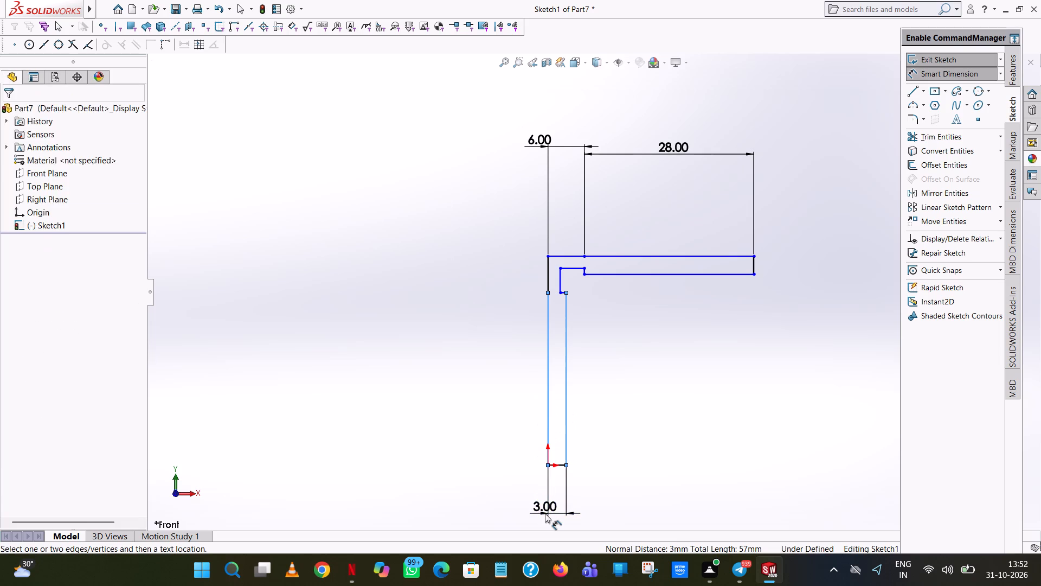
{"action": "left_click", "coordinate": [494, 495]}
{"action": "left_click", "coordinate": [465, 336]}
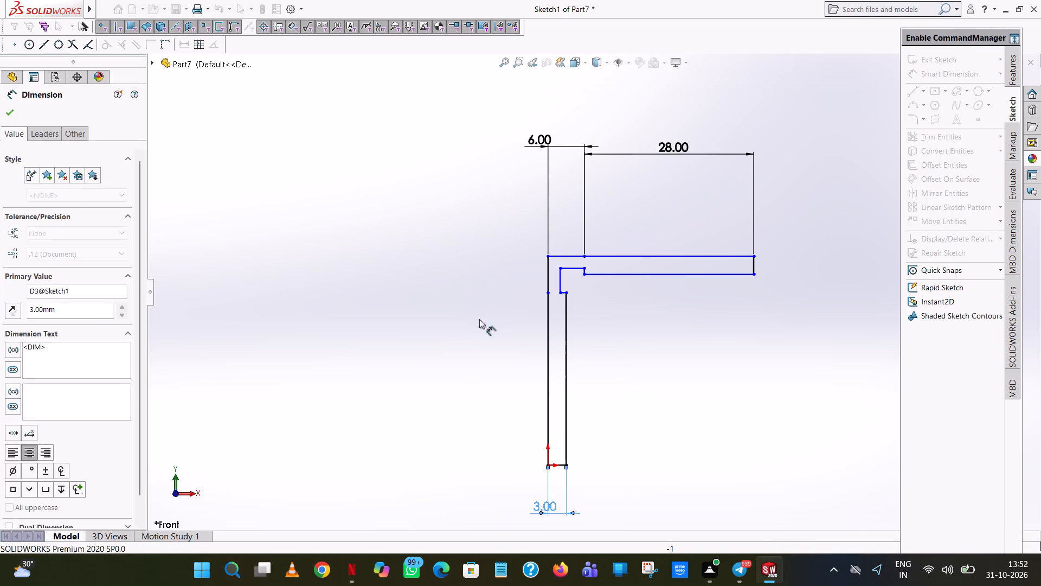
{"action": "left_click", "coordinate": [560, 284]}
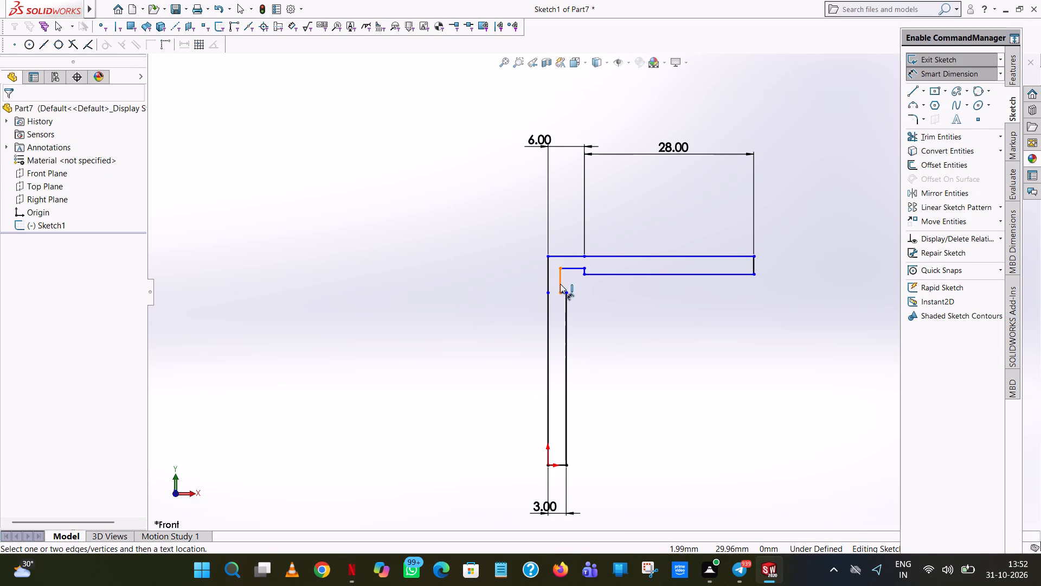
{"action": "left_click", "coordinate": [547, 279]}
{"action": "left_click", "coordinate": [562, 219]}
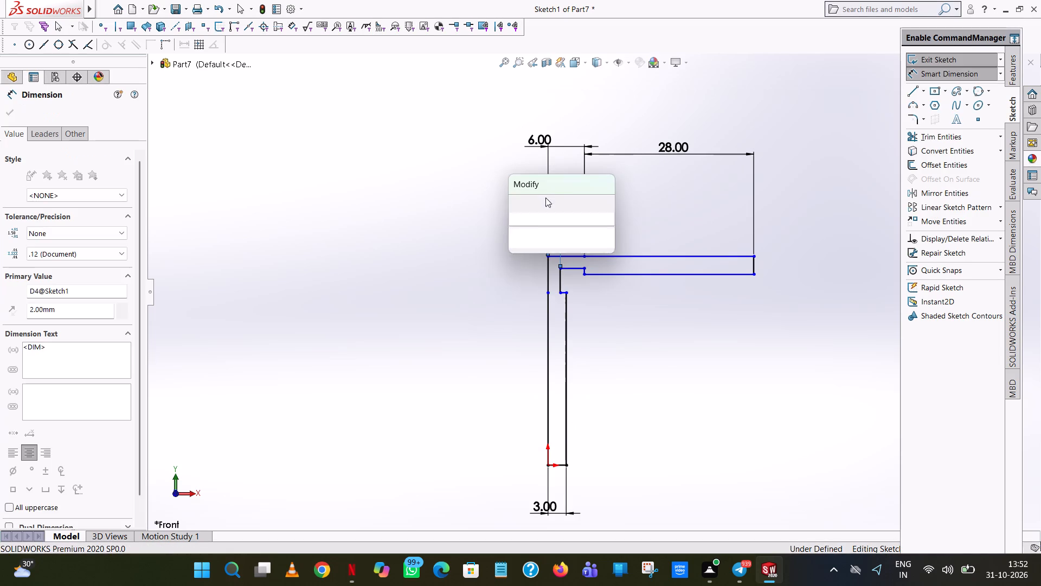
{"action": "left_click", "coordinate": [510, 196]}
{"action": "left_click", "coordinate": [498, 193]}
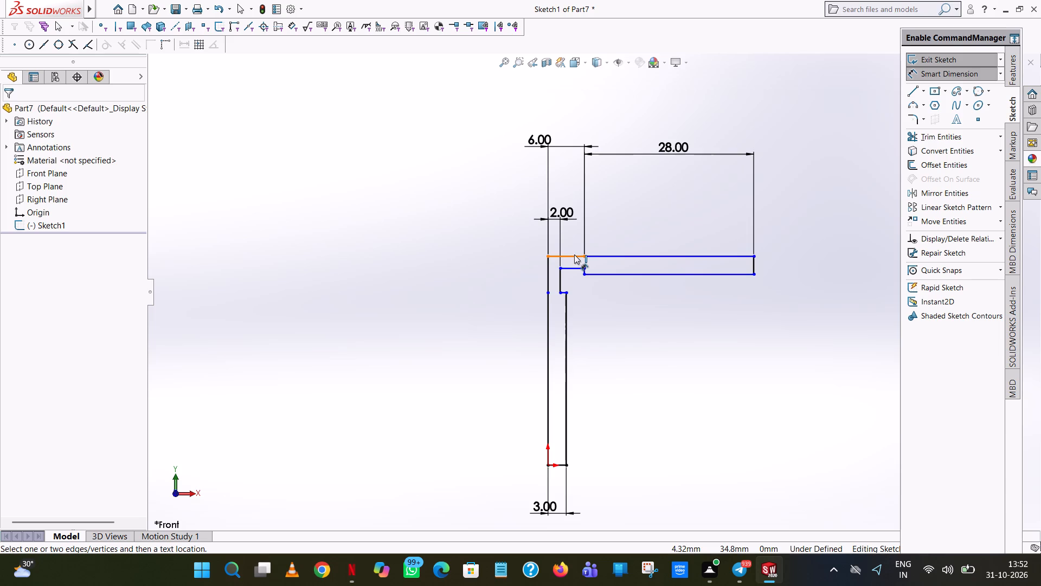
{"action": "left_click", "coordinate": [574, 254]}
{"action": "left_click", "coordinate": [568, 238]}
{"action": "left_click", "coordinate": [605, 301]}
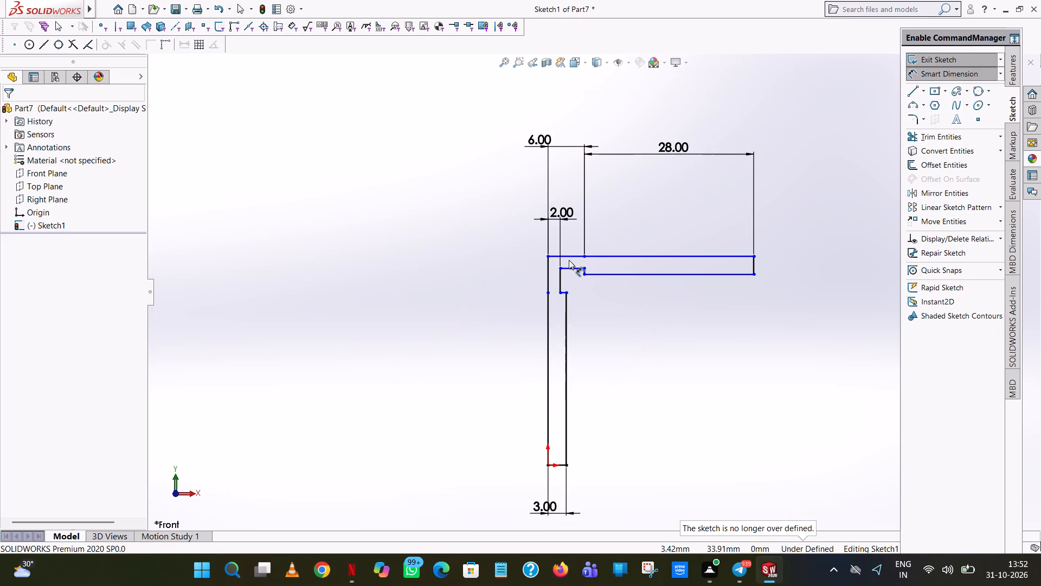
Dimension the profile's overall height from the bottom line at the origin to the top edge.
{"action": "left_click", "coordinate": [569, 257]}
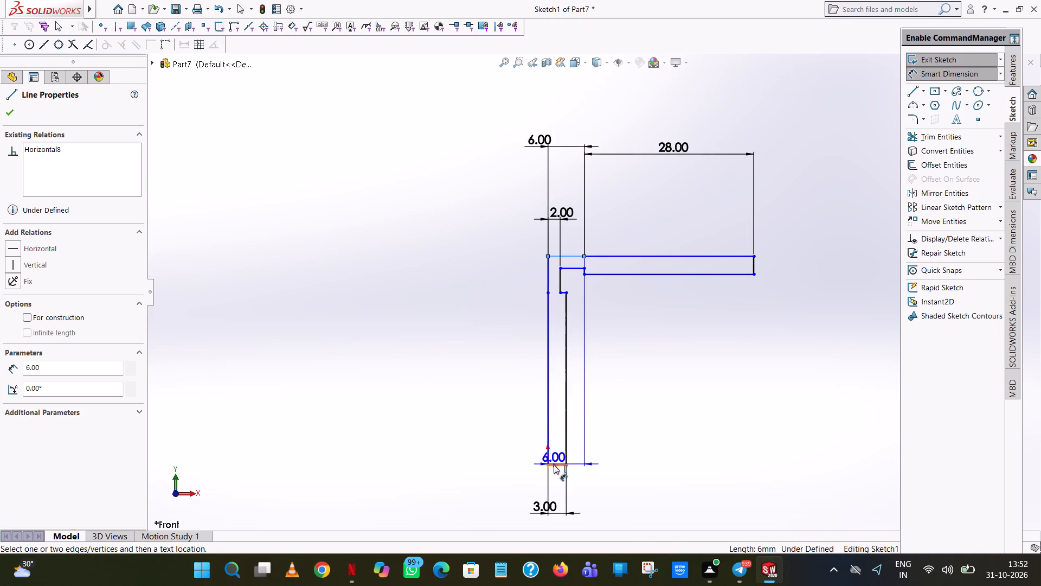
{"action": "left_click", "coordinate": [554, 464]}
{"action": "left_click", "coordinate": [508, 461]}
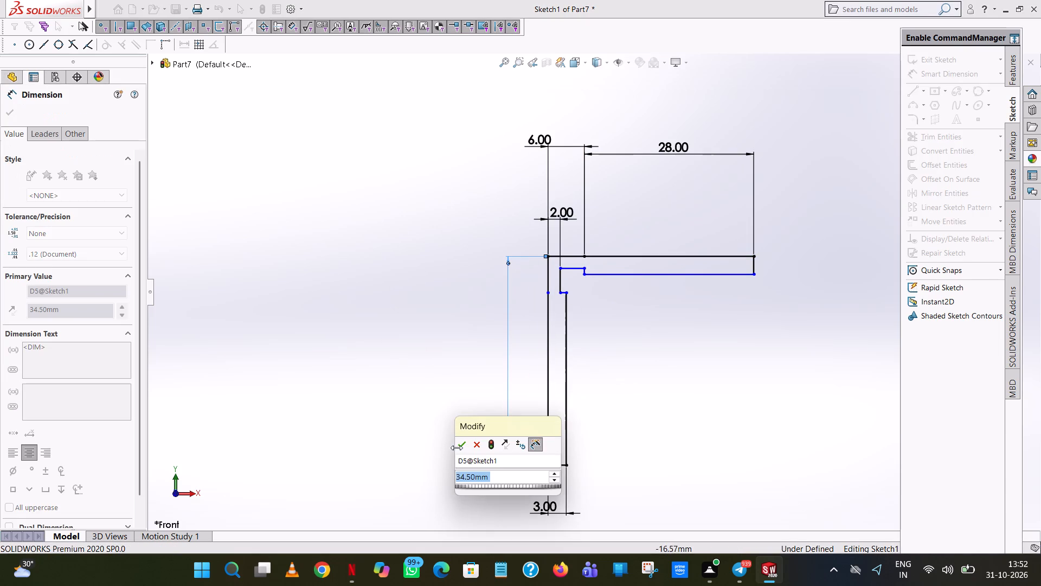
{"action": "left_click", "coordinate": [462, 448]}
{"action": "left_click", "coordinate": [390, 187]}
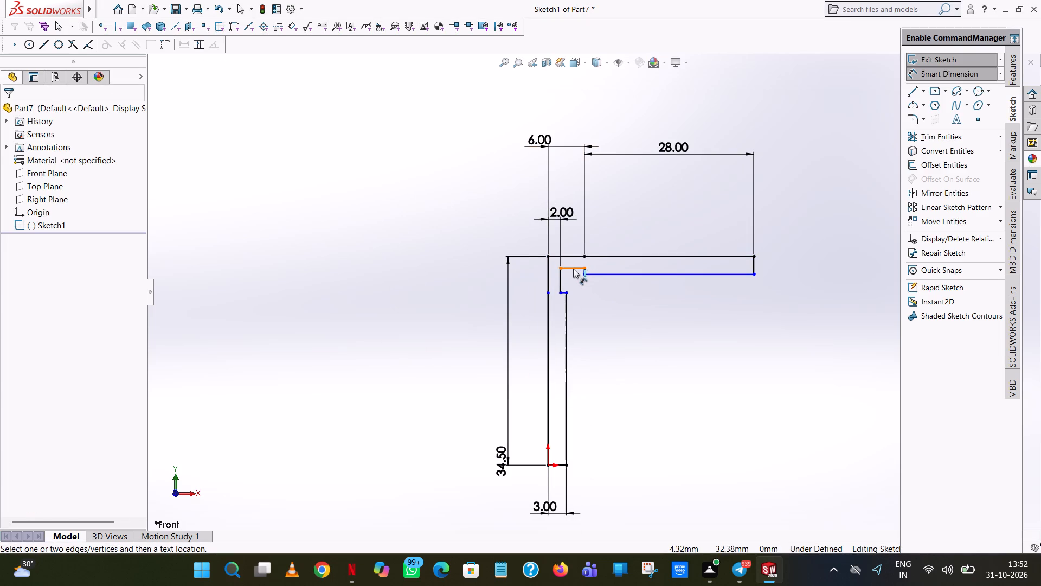
Dimension the wall thickness between the top edge and the recess's horizontal line, placing the dimension clear of the profile beside the height.
{"action": "left_click", "coordinate": [573, 269]}
{"action": "left_click", "coordinate": [573, 254]}
{"action": "left_click", "coordinate": [567, 242]}
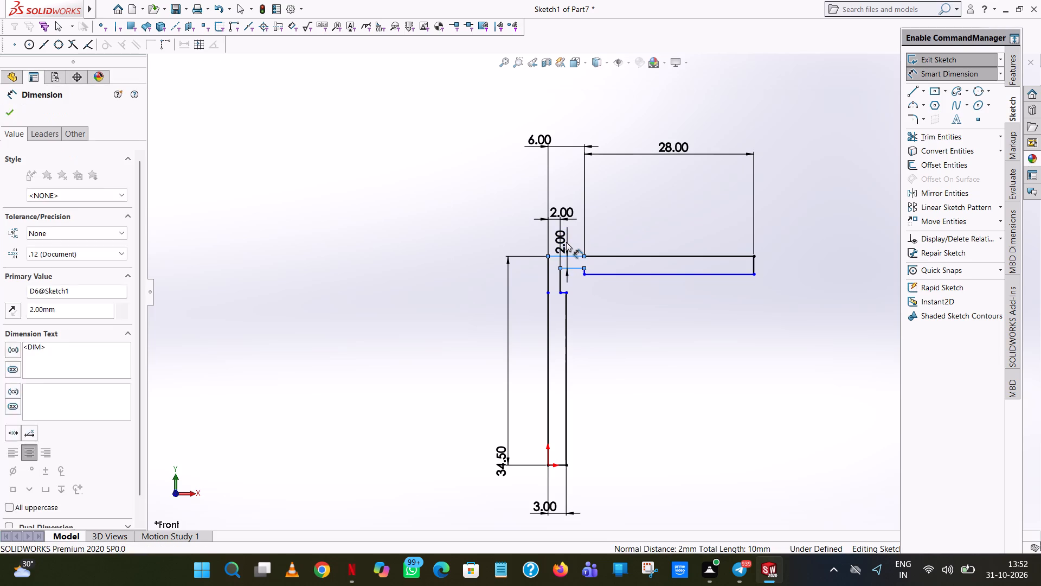
{"action": "left_click", "coordinate": [520, 225]}
{"action": "left_click", "coordinate": [668, 234]}
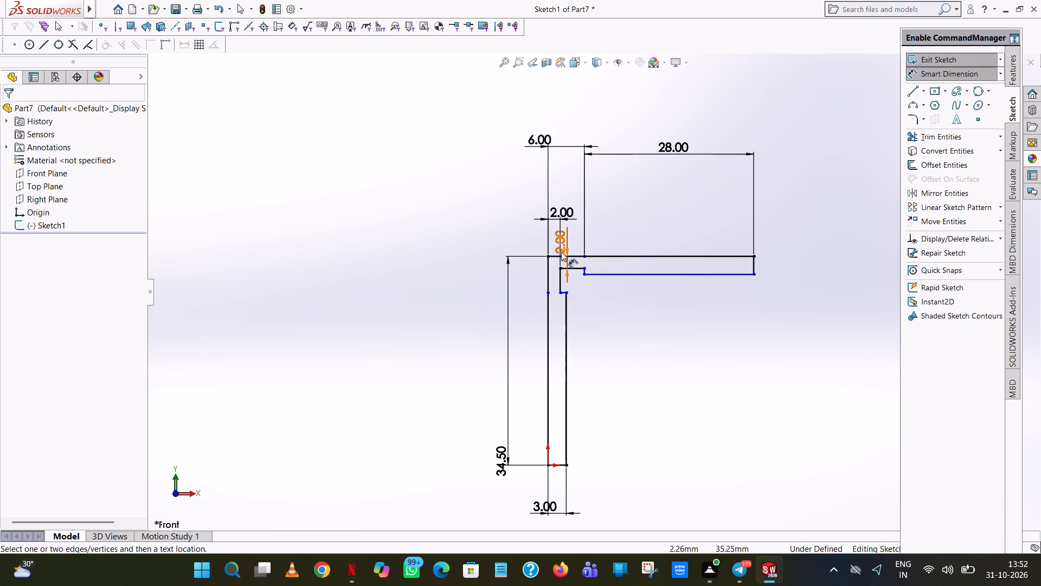
{"action": "left_click_drag", "start_coordinate": [563, 243], "coordinate": [448, 264]}
{"action": "left_click", "coordinate": [408, 206]}
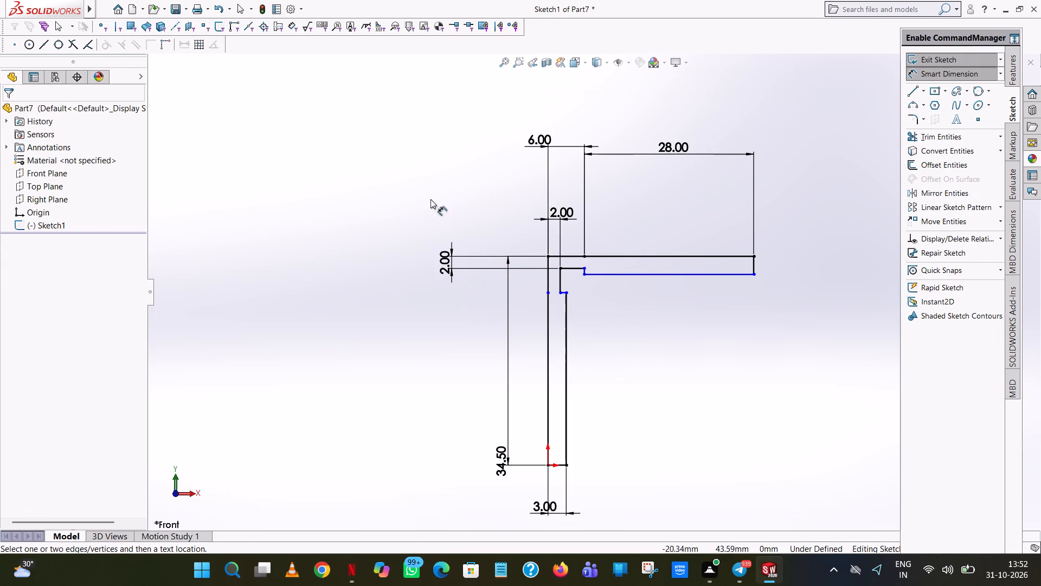
Dimension the horizontal arm's thickness between its upper and lower edges, placing the dimension beyond the arm's free end.
{"action": "left_click", "coordinate": [604, 276]}
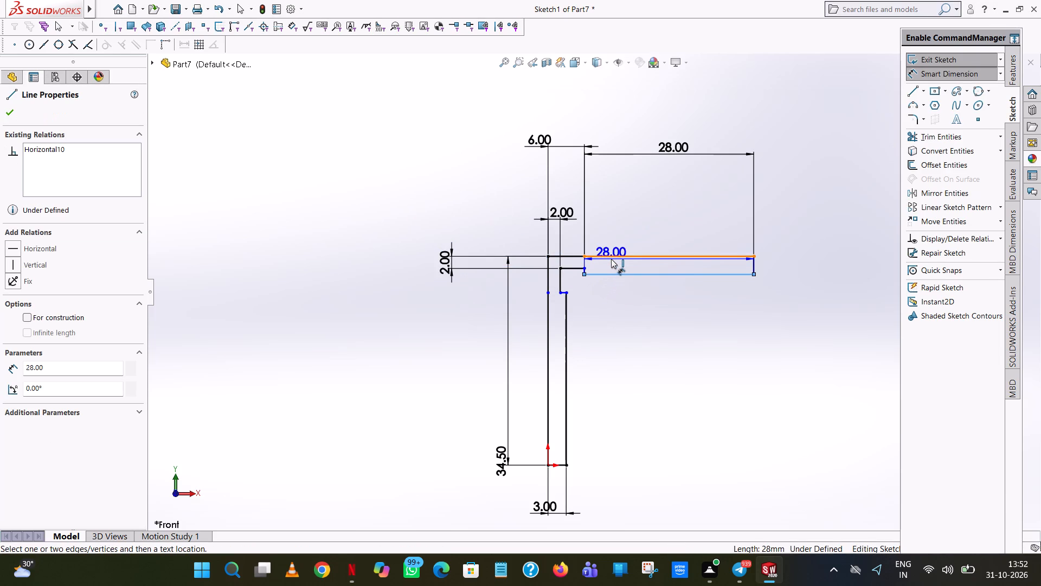
{"action": "left_click", "coordinate": [611, 257]}
{"action": "left_click", "coordinate": [782, 242]}
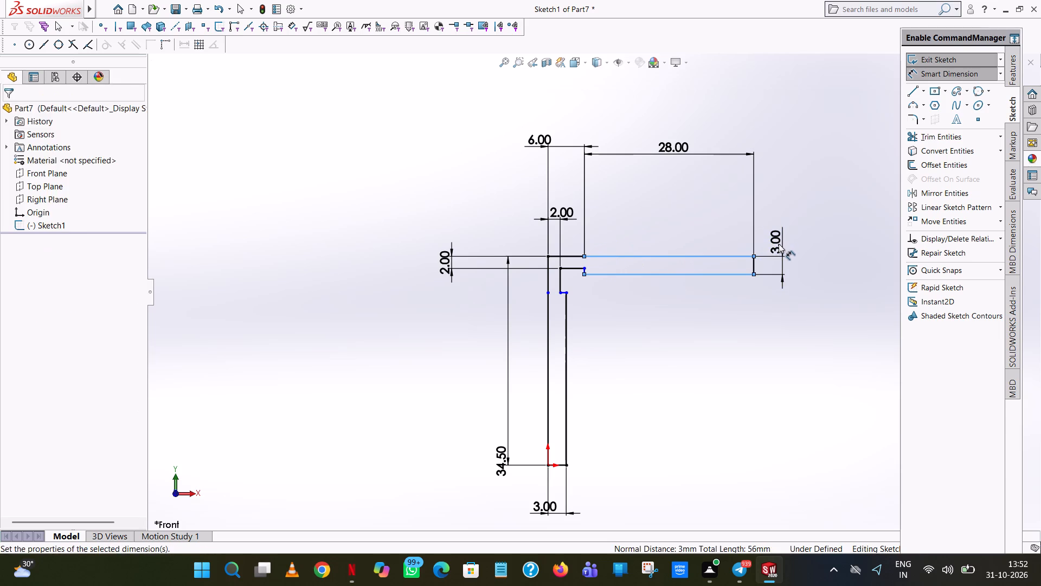
{"action": "left_click", "coordinate": [736, 227]}
{"action": "left_click", "coordinate": [796, 215]}
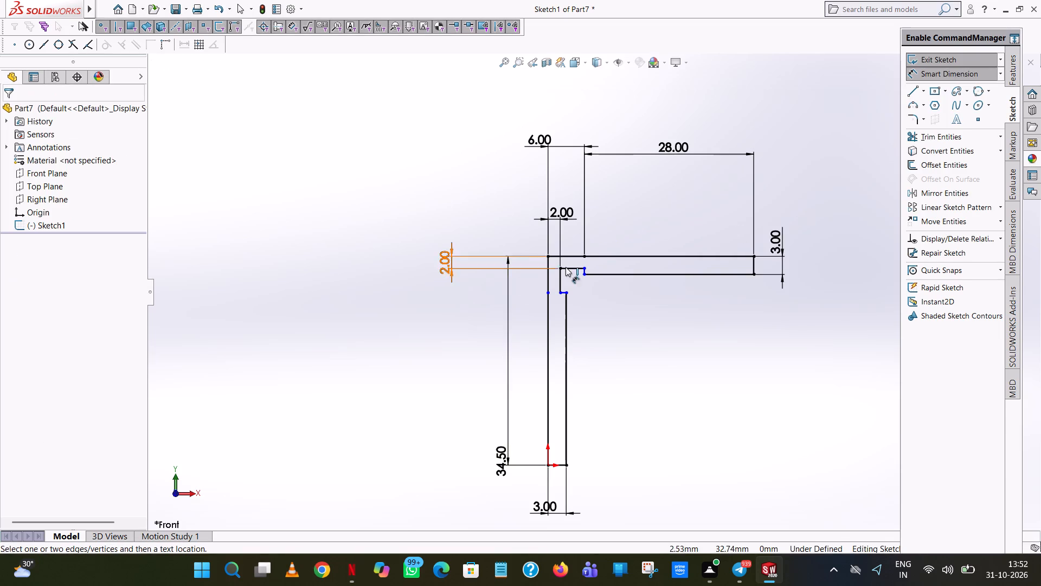
Dimension the horizontal distance from the recess's short vertical line to the horizontal arm's end line.
{"action": "scroll", "coordinate": [568, 268], "scroll_direction": "down", "scroll_amount": 9}
{"action": "left_click", "coordinate": [633, 269]}
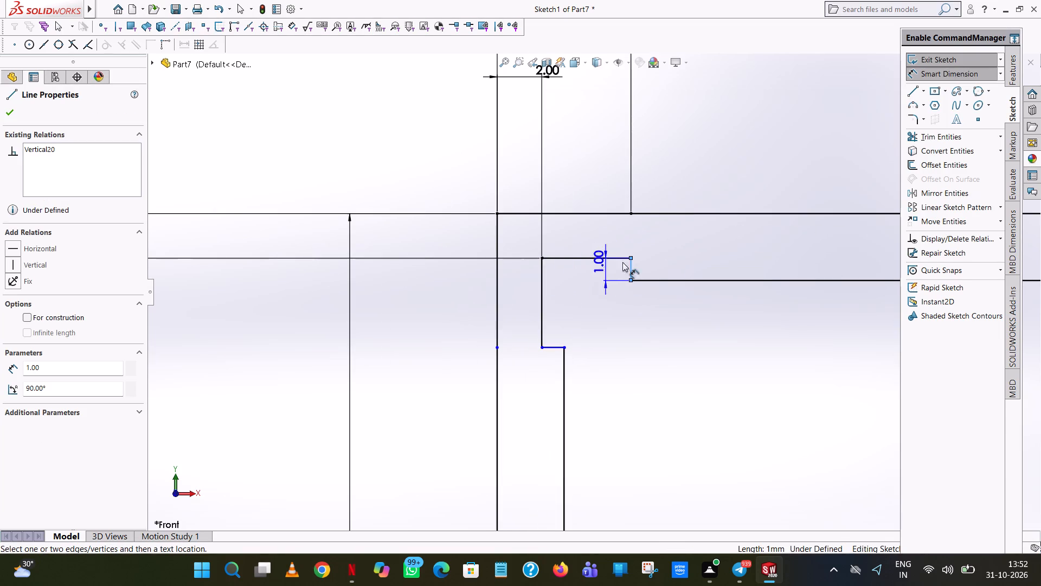
{"action": "scroll", "coordinate": [766, 251], "scroll_direction": "up", "scroll_amount": 7}
{"action": "left_click", "coordinate": [815, 279]}
{"action": "left_click", "coordinate": [802, 236]}
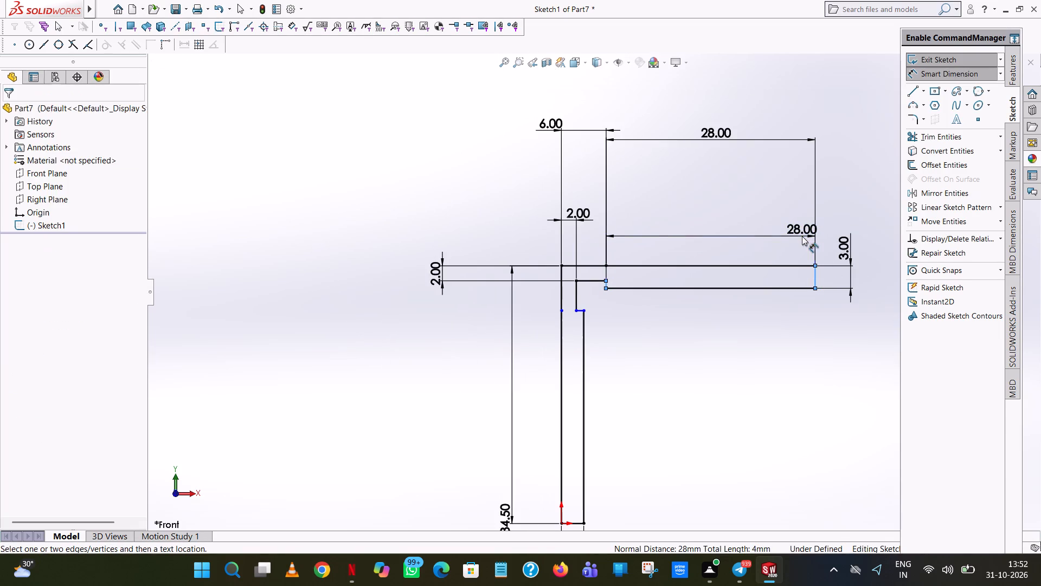
{"action": "left_click", "coordinate": [753, 220]}
{"action": "left_click", "coordinate": [690, 211]}
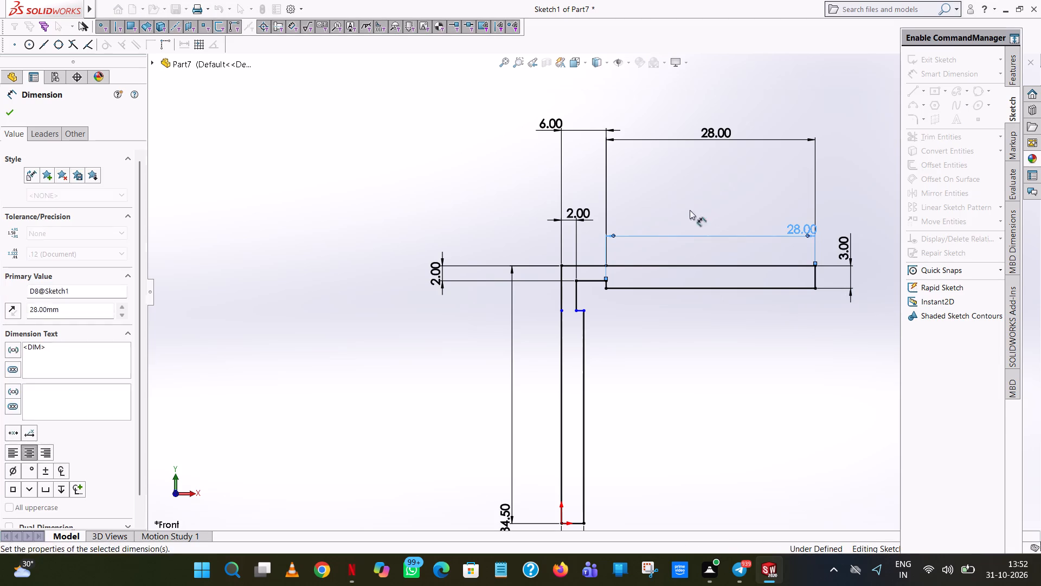
Dimension the vertical distance from the recess's short lower horizontal line to the profile's bottom line, placing it outside the overall height.
{"action": "scroll", "coordinate": [576, 312], "scroll_direction": "down", "scroll_amount": 8}
{"action": "left_click", "coordinate": [609, 296]}
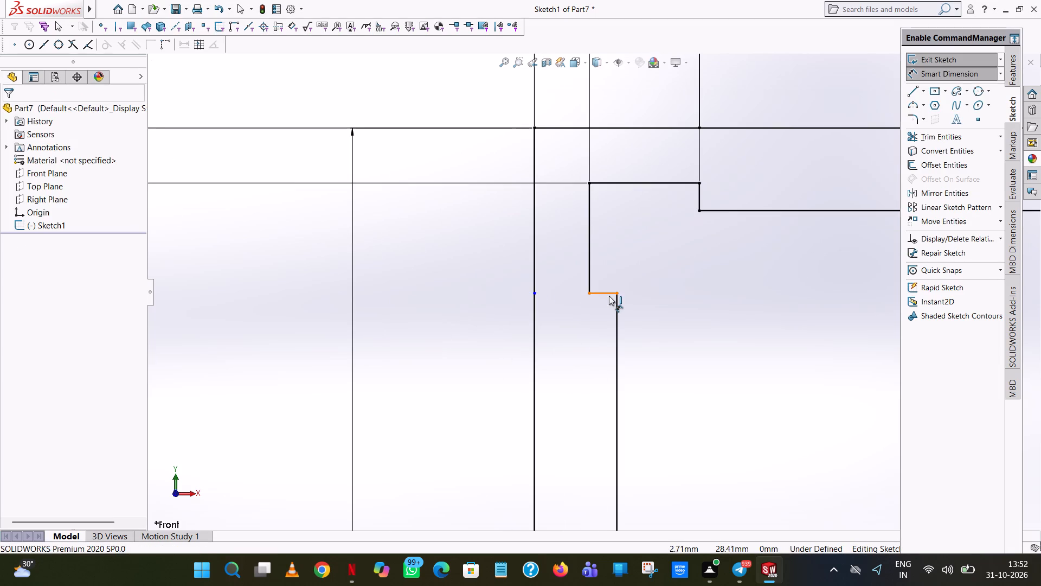
{"action": "scroll", "coordinate": [582, 387], "scroll_direction": "up", "scroll_amount": 8}
{"action": "scroll", "coordinate": [600, 454], "scroll_direction": "up", "scroll_amount": 6}
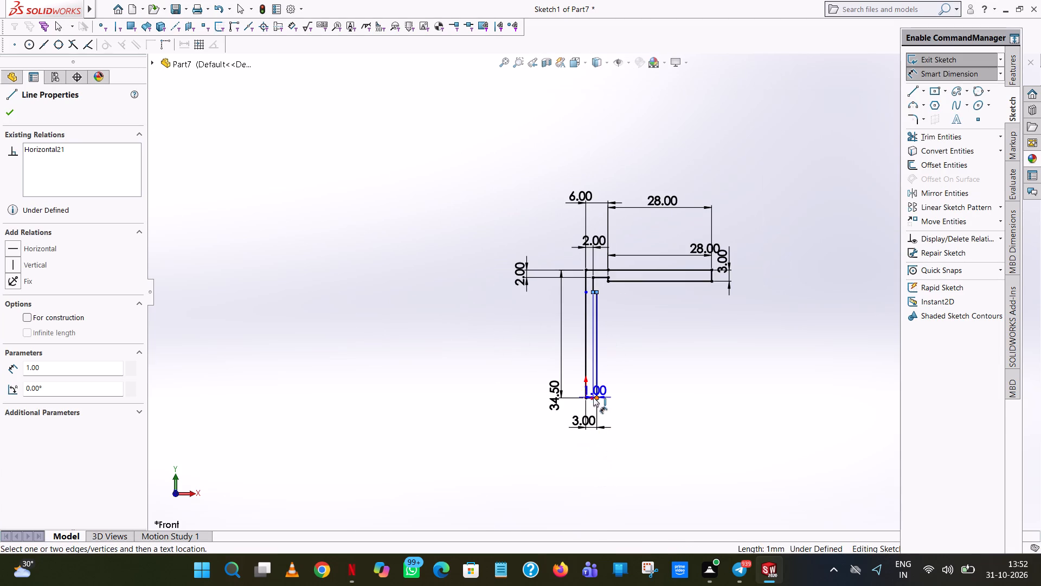
{"action": "left_click", "coordinate": [591, 398]}
{"action": "left_click", "coordinate": [544, 405]}
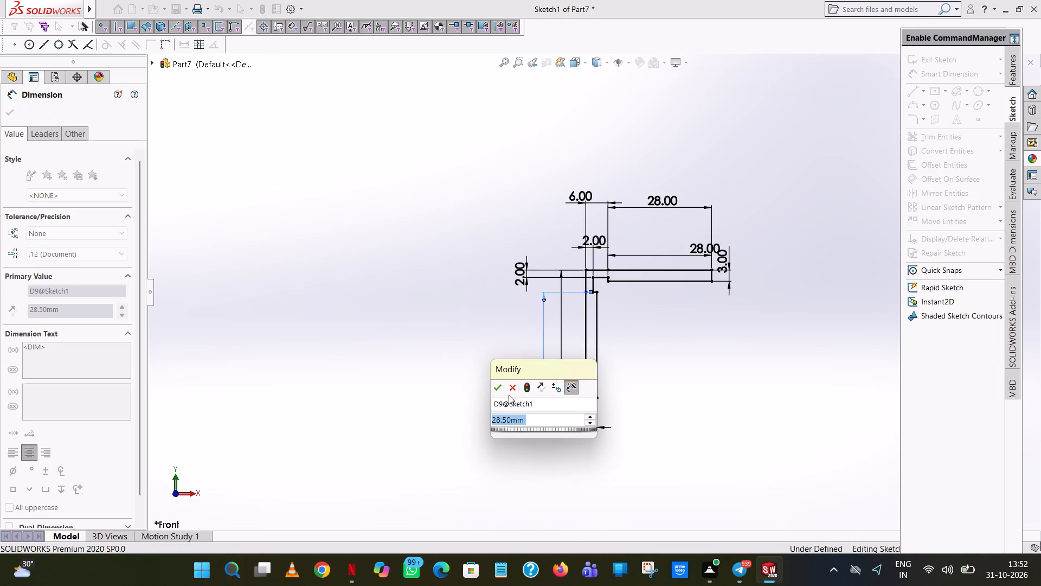
{"action": "left_click", "coordinate": [495, 389]}
{"action": "left_click", "coordinate": [712, 367]}
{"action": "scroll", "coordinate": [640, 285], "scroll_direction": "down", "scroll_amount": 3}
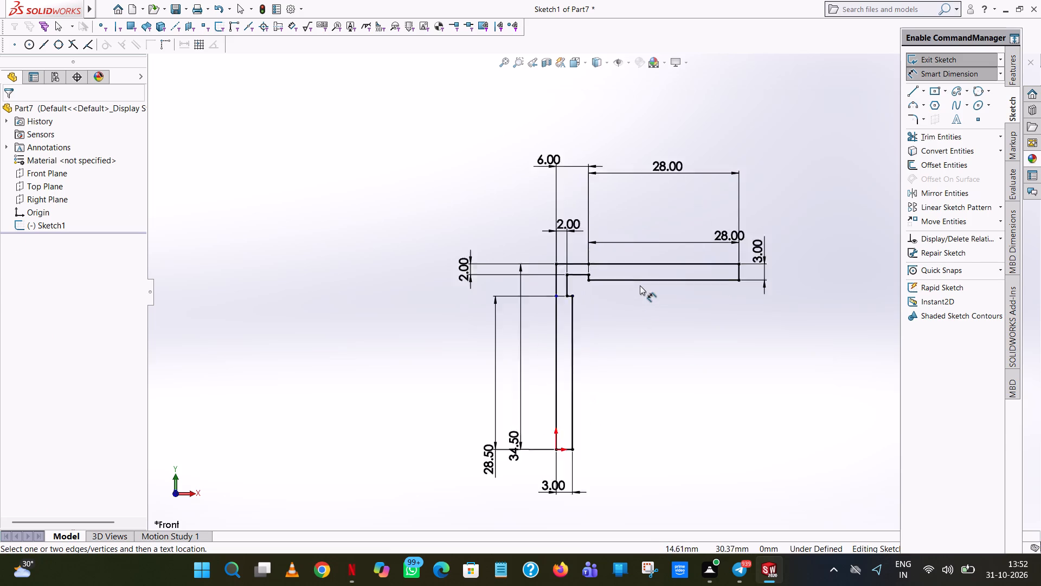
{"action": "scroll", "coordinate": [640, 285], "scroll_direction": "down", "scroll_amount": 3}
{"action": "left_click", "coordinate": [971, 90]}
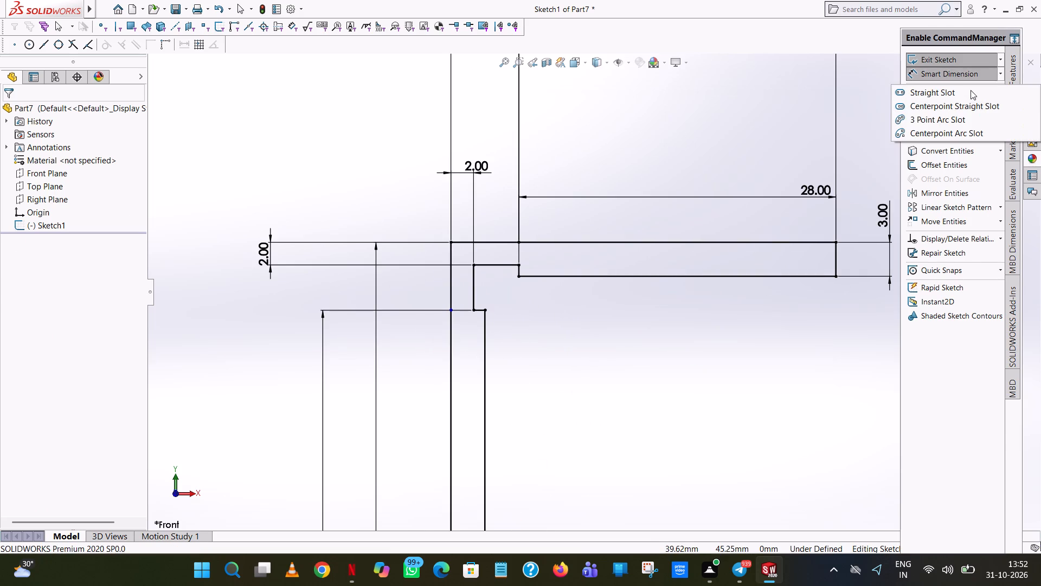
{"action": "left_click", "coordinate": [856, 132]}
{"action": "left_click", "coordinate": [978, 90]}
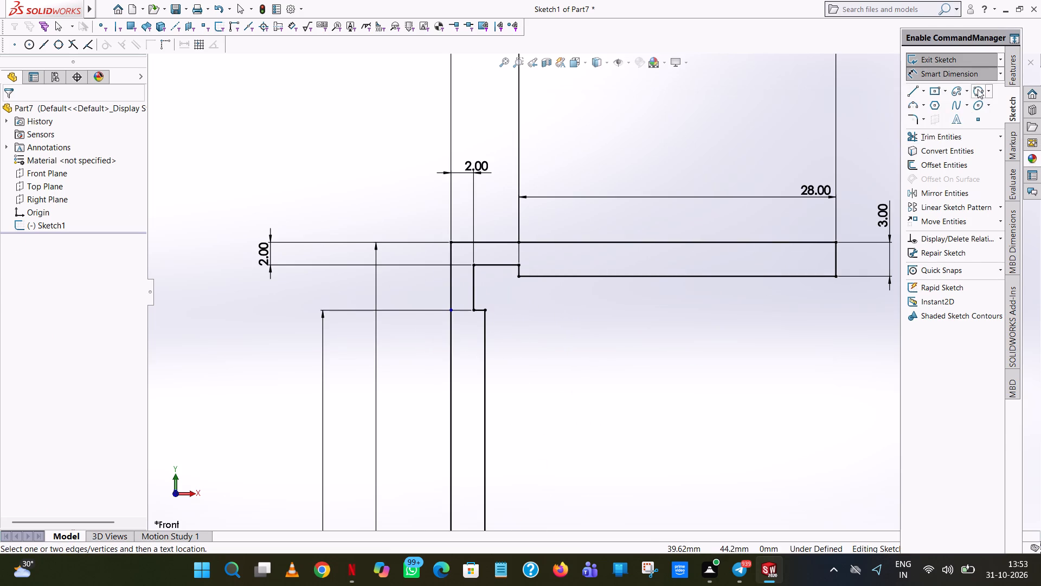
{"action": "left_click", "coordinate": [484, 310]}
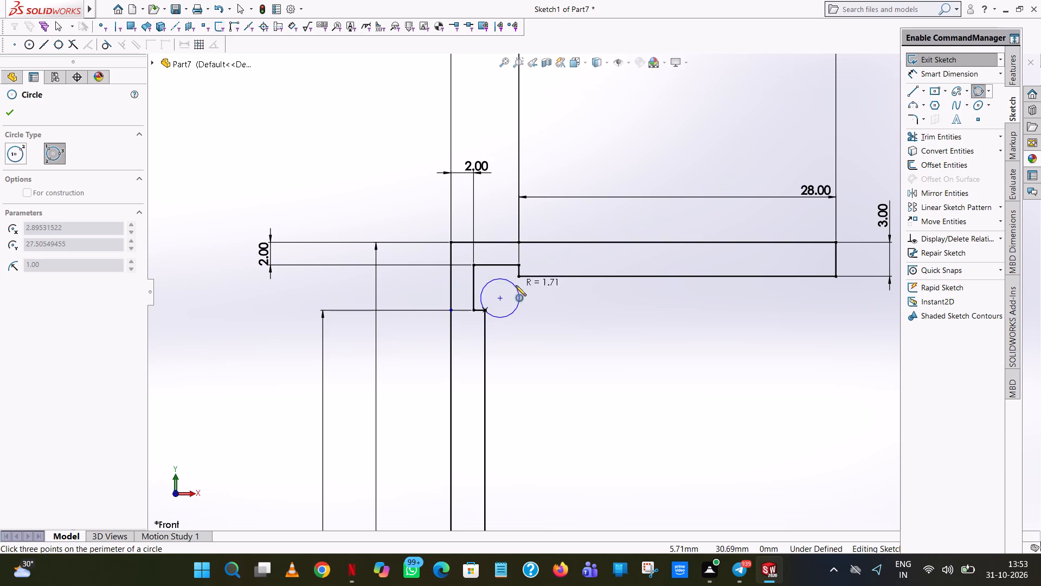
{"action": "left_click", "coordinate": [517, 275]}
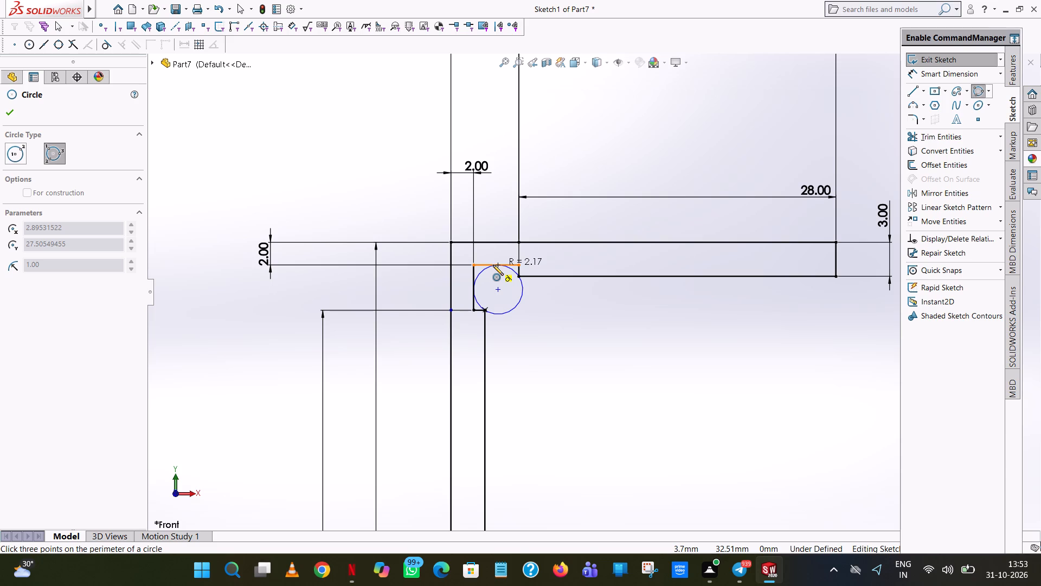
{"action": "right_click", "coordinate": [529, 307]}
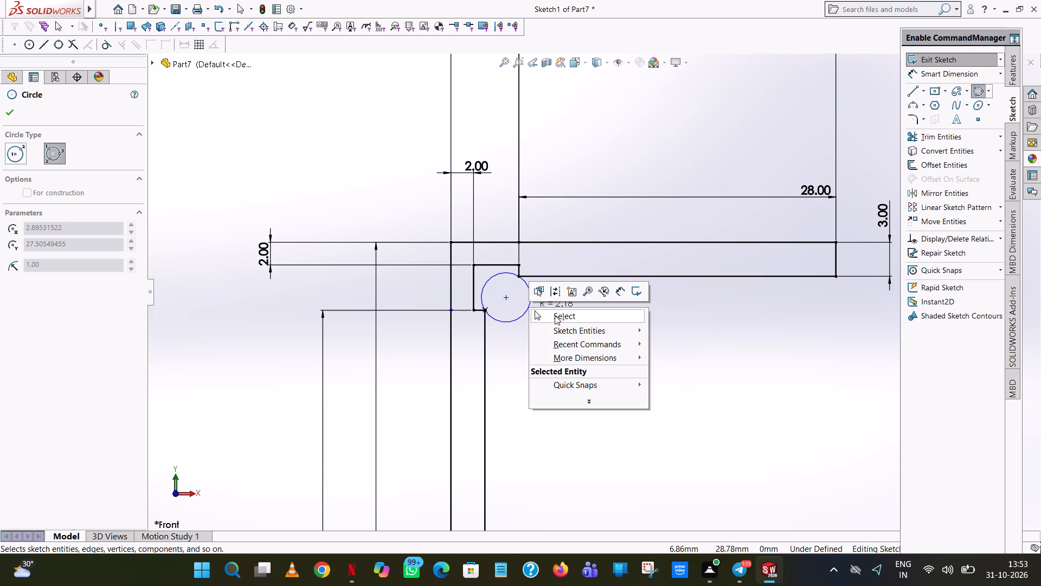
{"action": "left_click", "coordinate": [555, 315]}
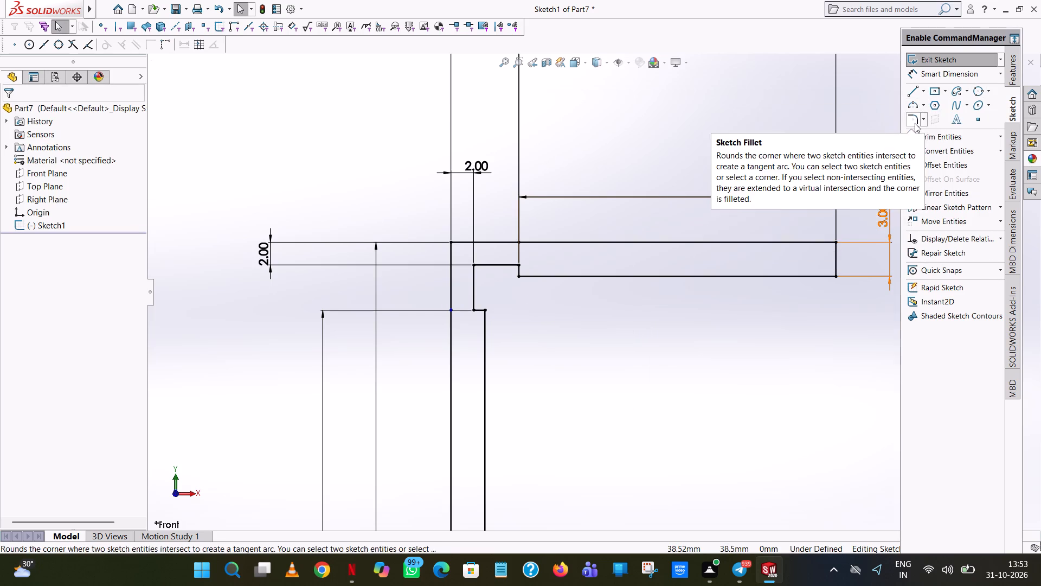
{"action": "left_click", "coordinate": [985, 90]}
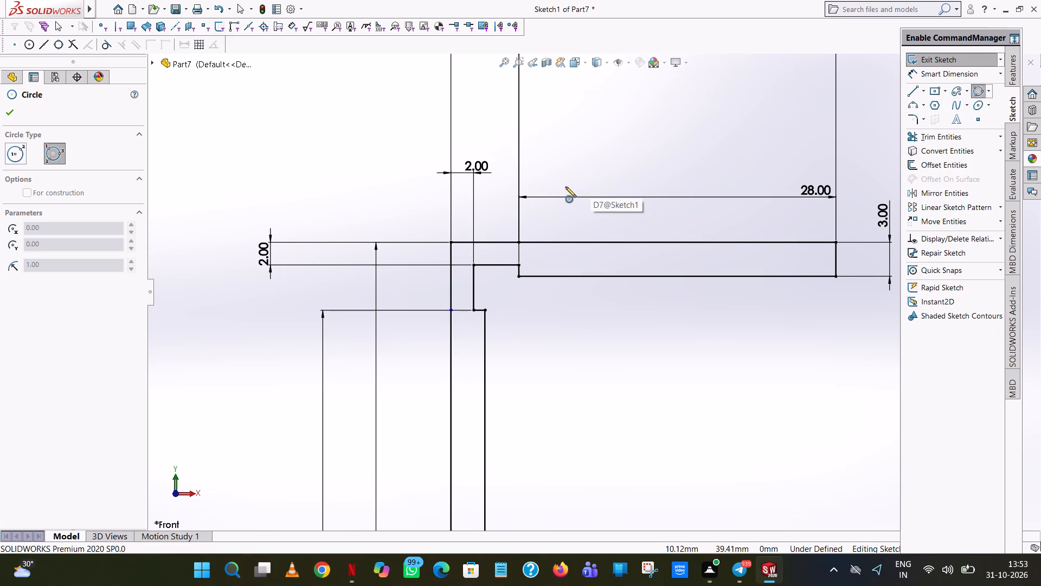
Round the profile's outer corner, where the vertical wall meets the top edge, with a 3 mm Sketch Fillet.
{"action": "left_click", "coordinate": [912, 119]}
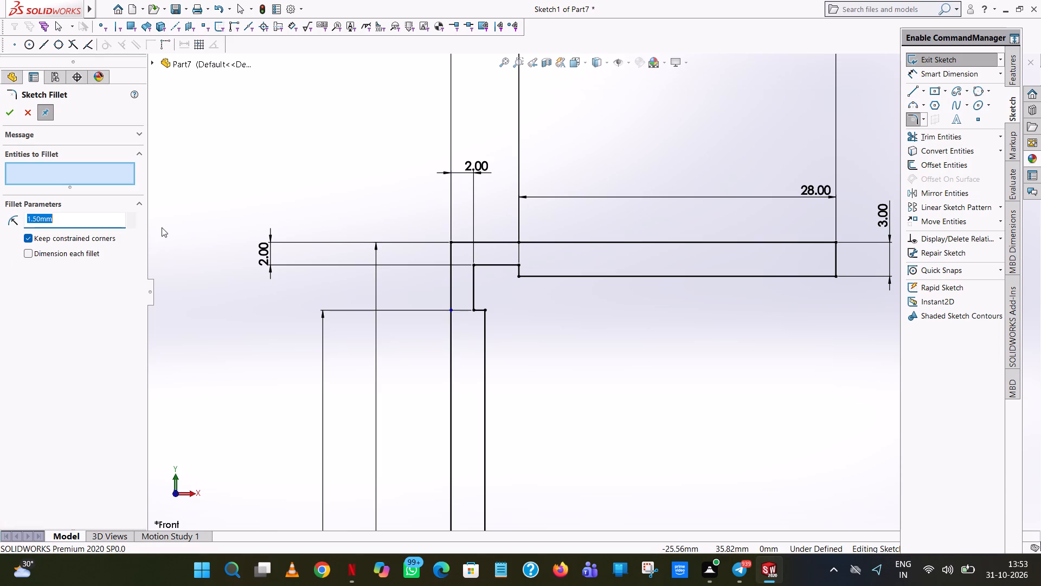
{"action": "key", "text": "3"}
{"action": "key", "text": "Return"}
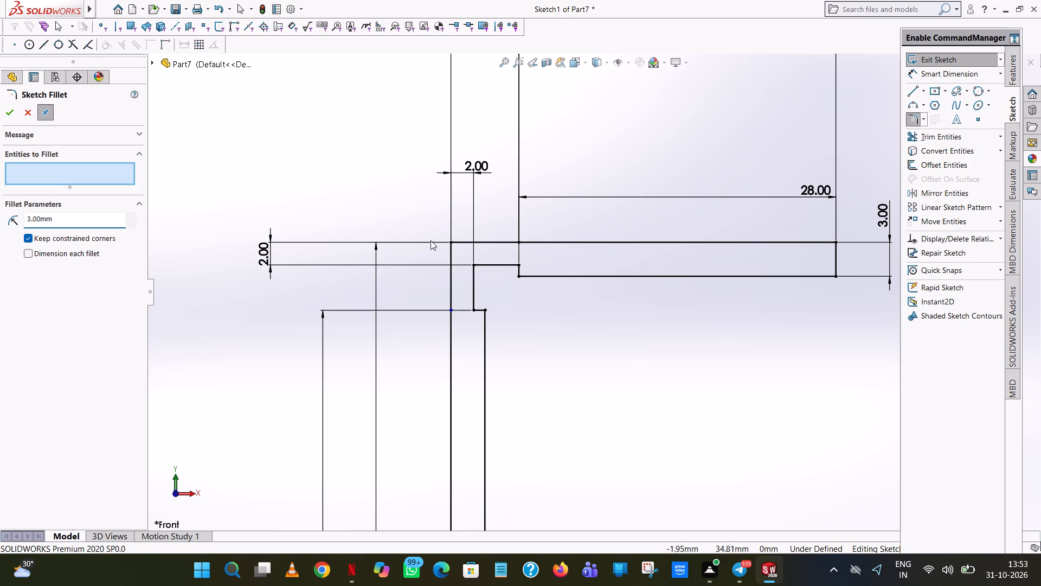
{"action": "left_click", "coordinate": [450, 243]}
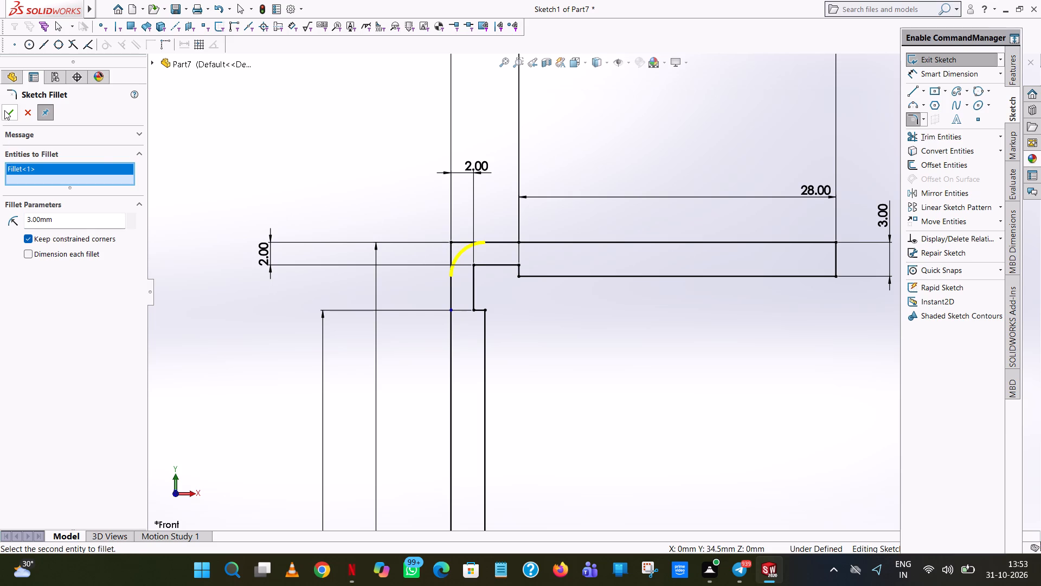
{"action": "left_click", "coordinate": [4, 110]}
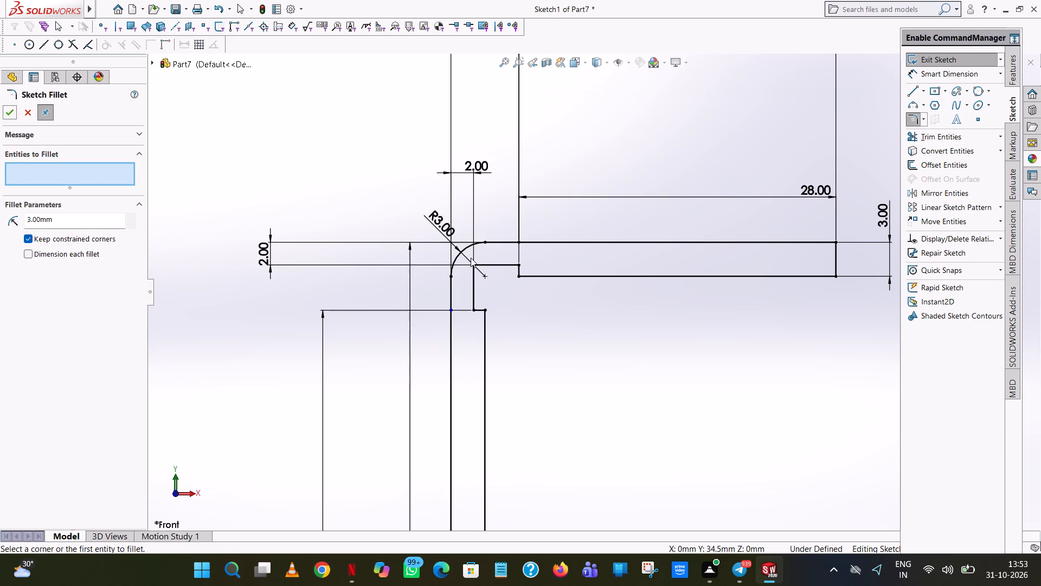
Draw a perimeter circle of about 2.17 mm radius through the recess's two outer corner points, tangent to its horizontal line.
{"action": "scroll", "coordinate": [470, 258], "scroll_direction": "down", "scroll_amount": 3}
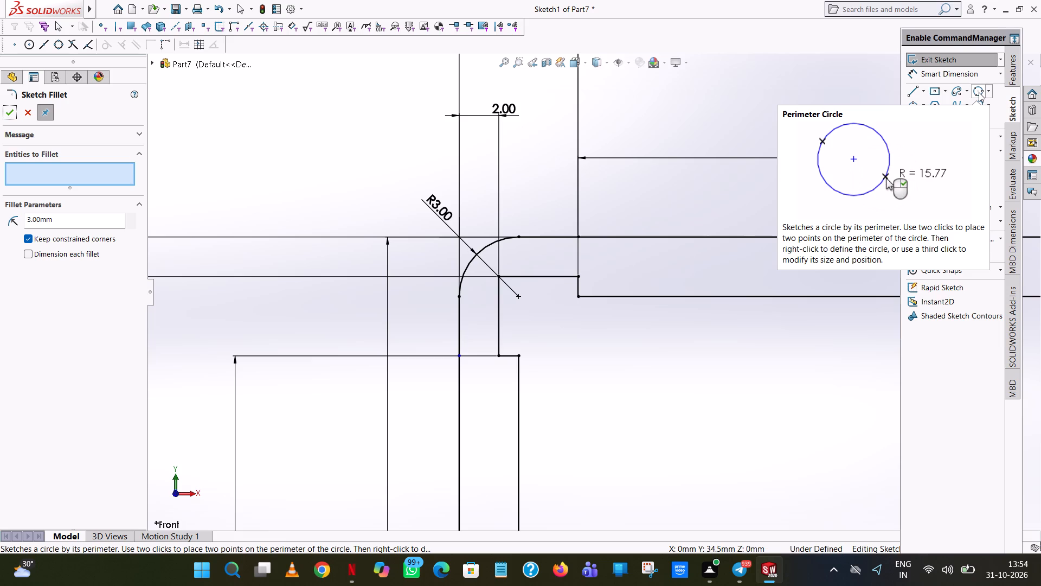
{"action": "left_click", "coordinate": [979, 92]}
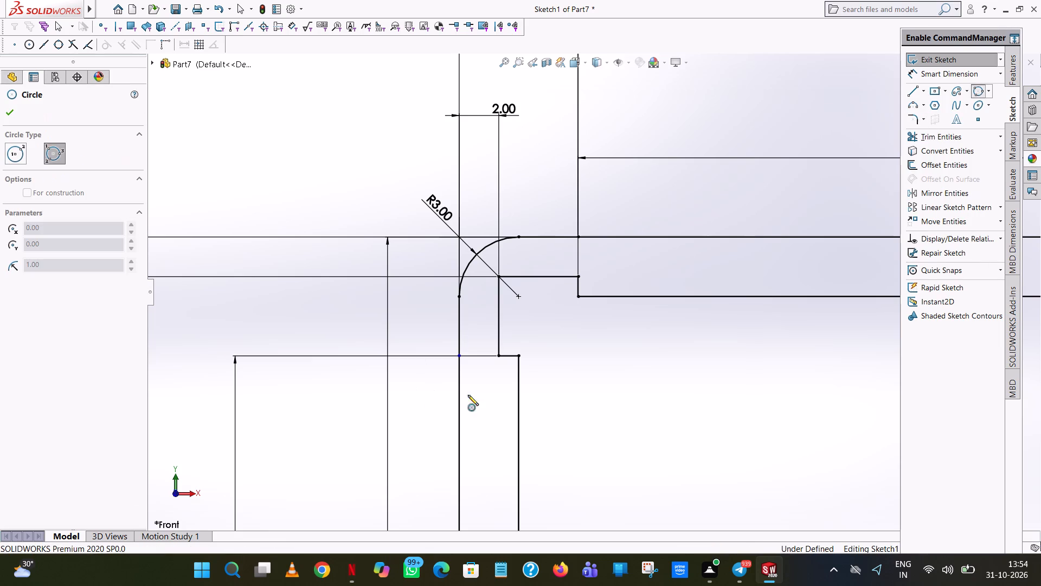
{"action": "left_click", "coordinate": [519, 355]}
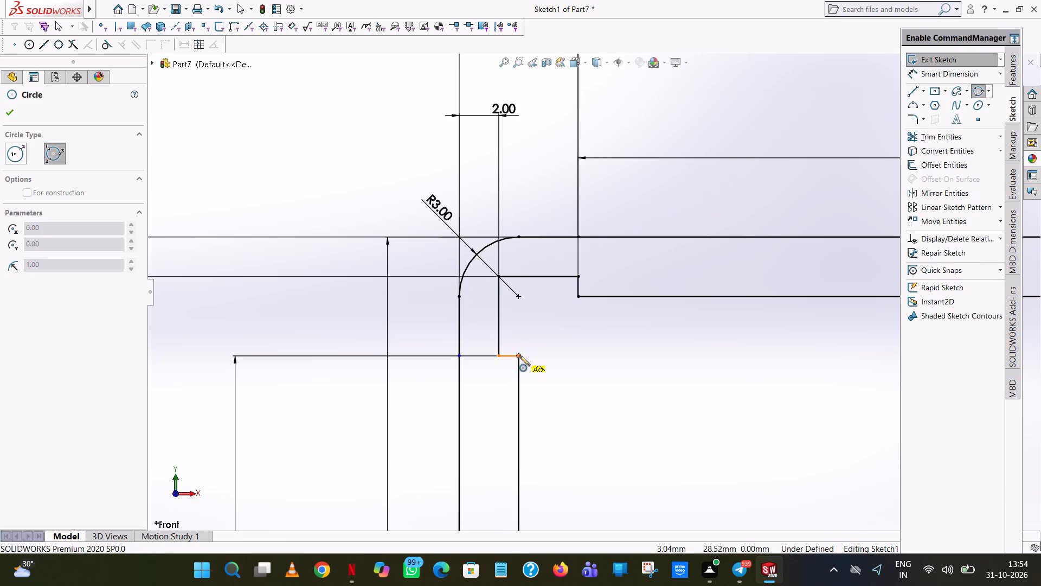
{"action": "left_click", "coordinate": [577, 297]}
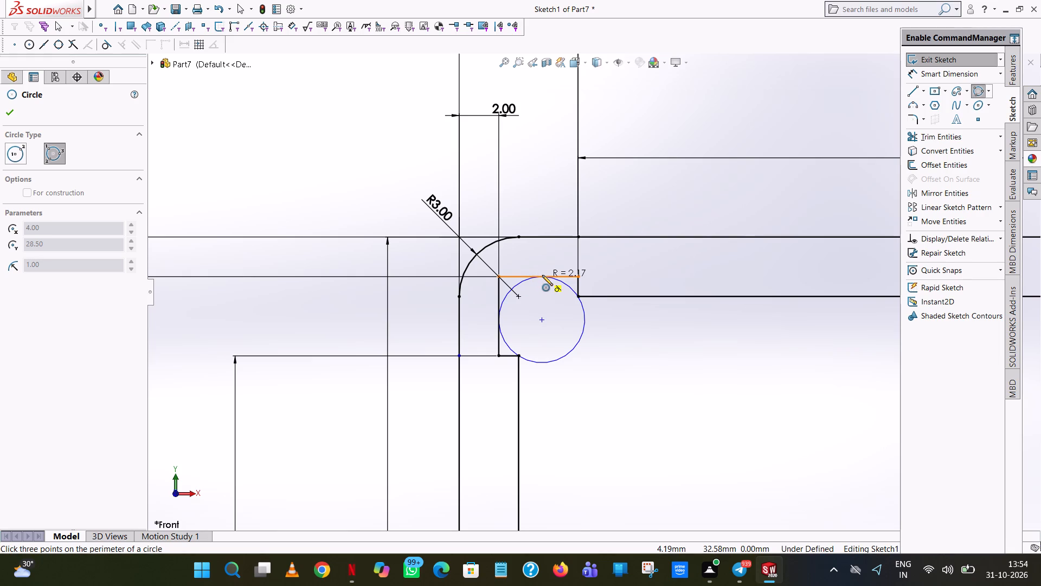
{"action": "left_click", "coordinate": [542, 275]}
{"action": "right_click", "coordinate": [542, 275]}
{"action": "left_click", "coordinate": [567, 285]}
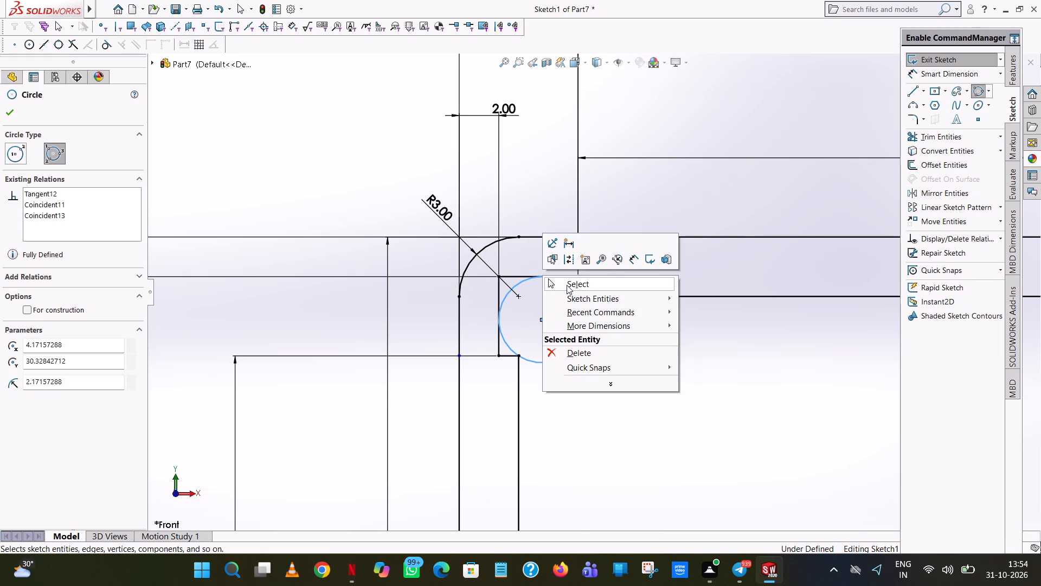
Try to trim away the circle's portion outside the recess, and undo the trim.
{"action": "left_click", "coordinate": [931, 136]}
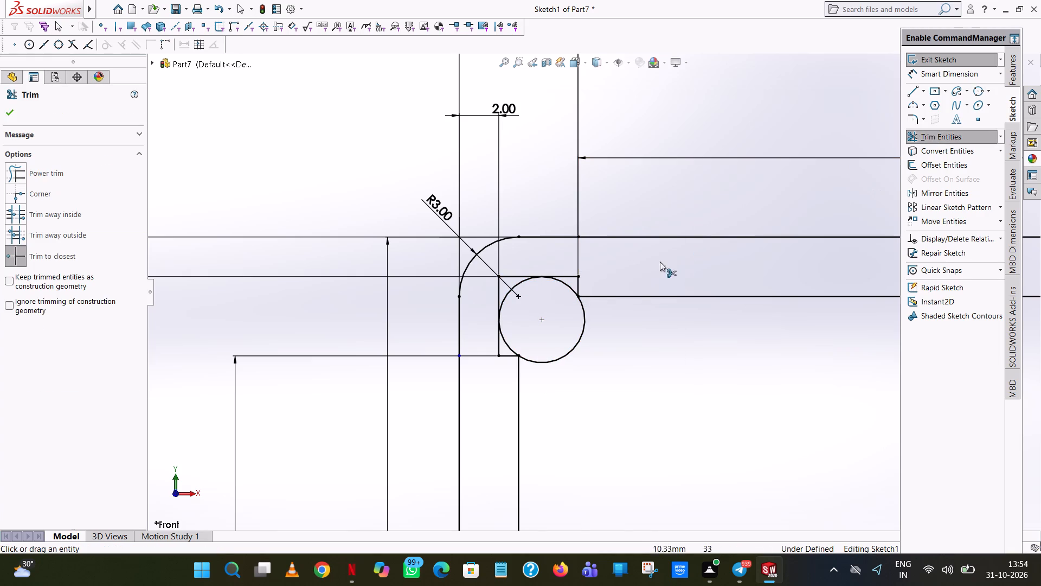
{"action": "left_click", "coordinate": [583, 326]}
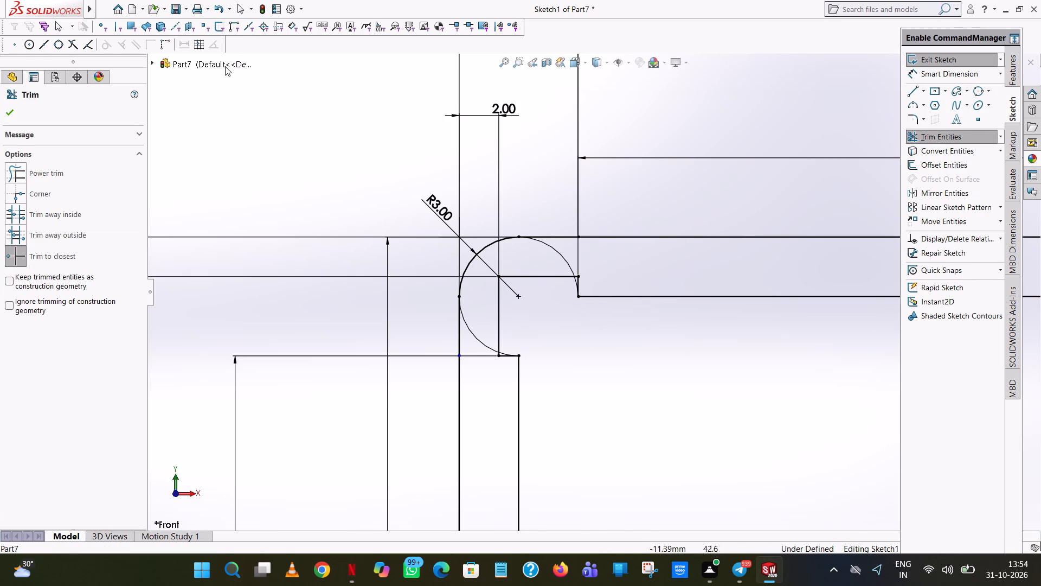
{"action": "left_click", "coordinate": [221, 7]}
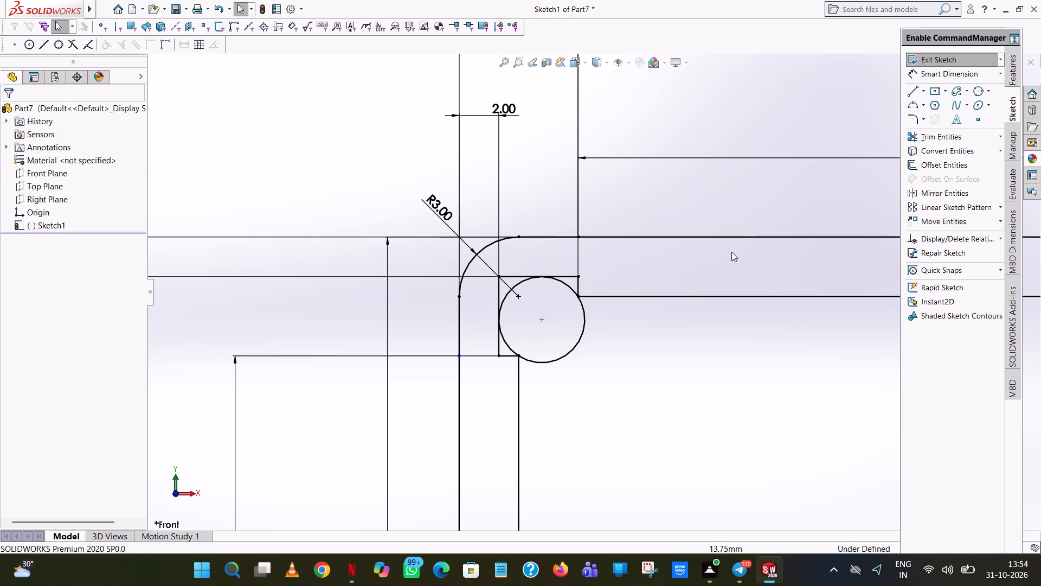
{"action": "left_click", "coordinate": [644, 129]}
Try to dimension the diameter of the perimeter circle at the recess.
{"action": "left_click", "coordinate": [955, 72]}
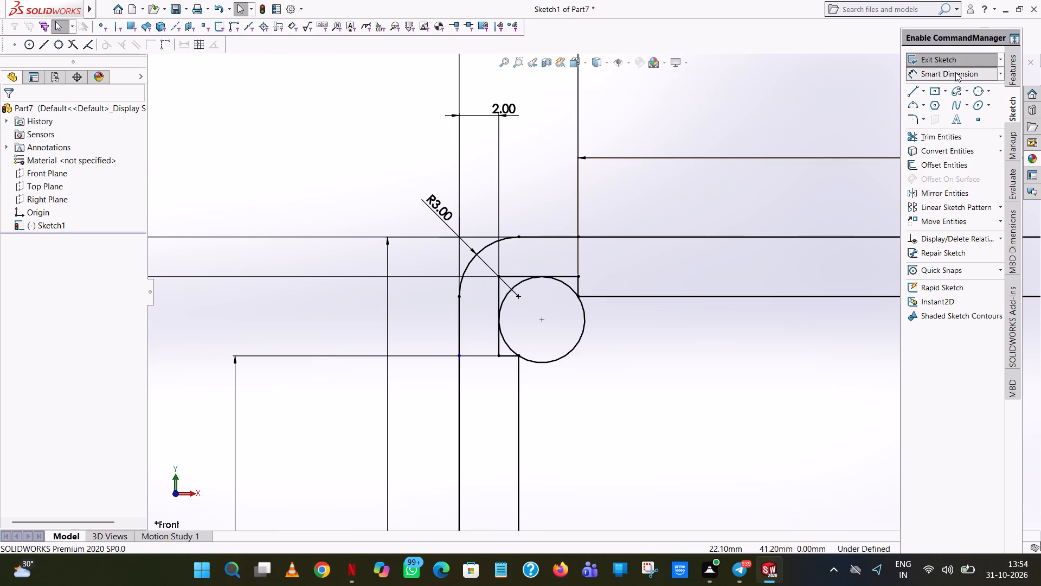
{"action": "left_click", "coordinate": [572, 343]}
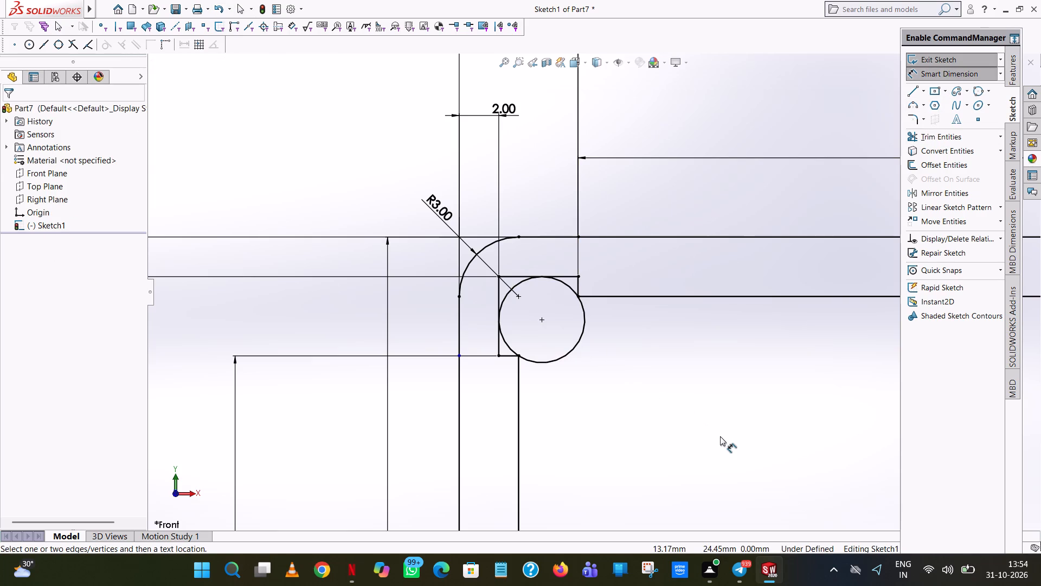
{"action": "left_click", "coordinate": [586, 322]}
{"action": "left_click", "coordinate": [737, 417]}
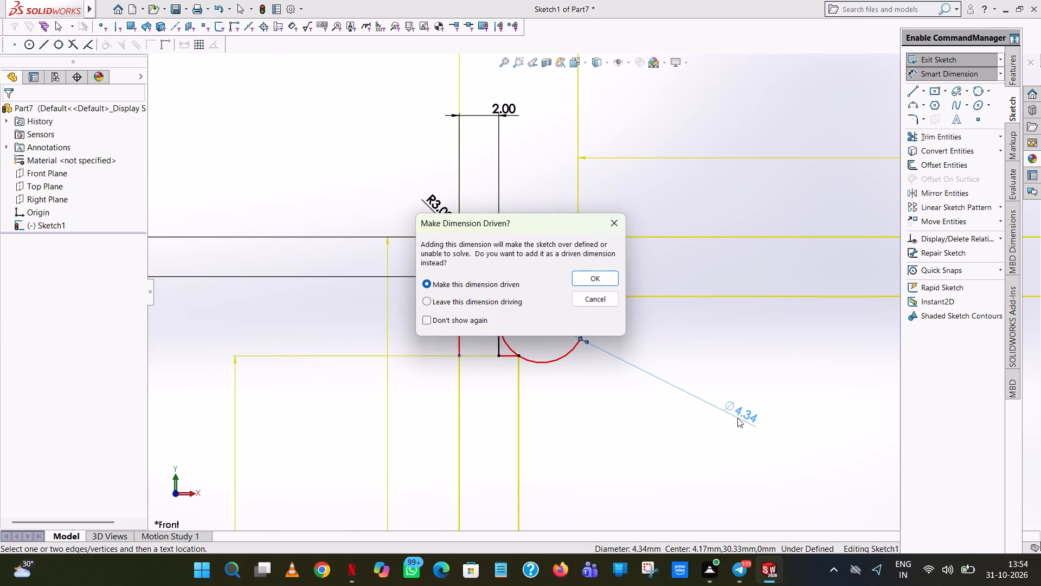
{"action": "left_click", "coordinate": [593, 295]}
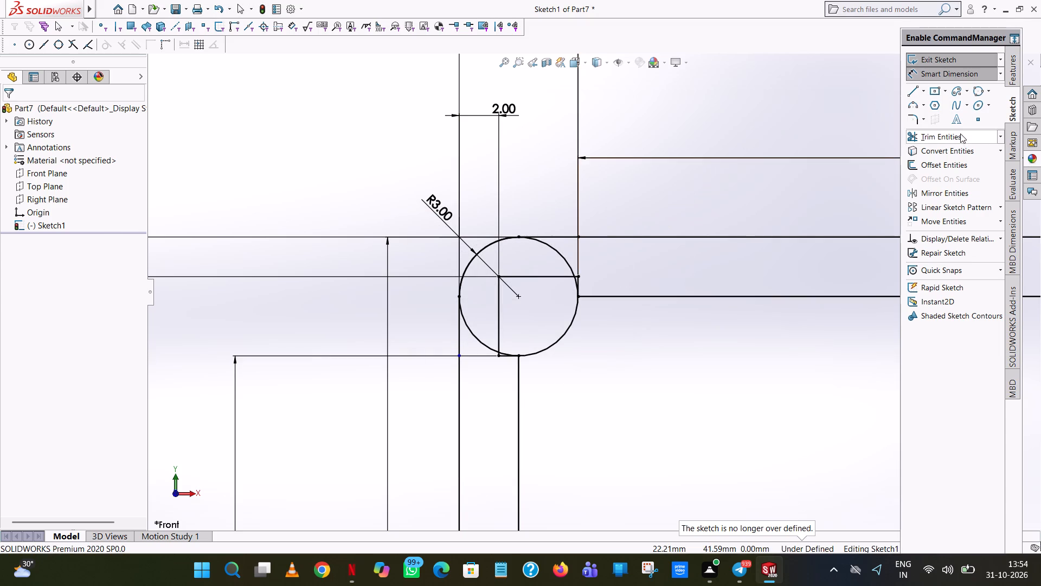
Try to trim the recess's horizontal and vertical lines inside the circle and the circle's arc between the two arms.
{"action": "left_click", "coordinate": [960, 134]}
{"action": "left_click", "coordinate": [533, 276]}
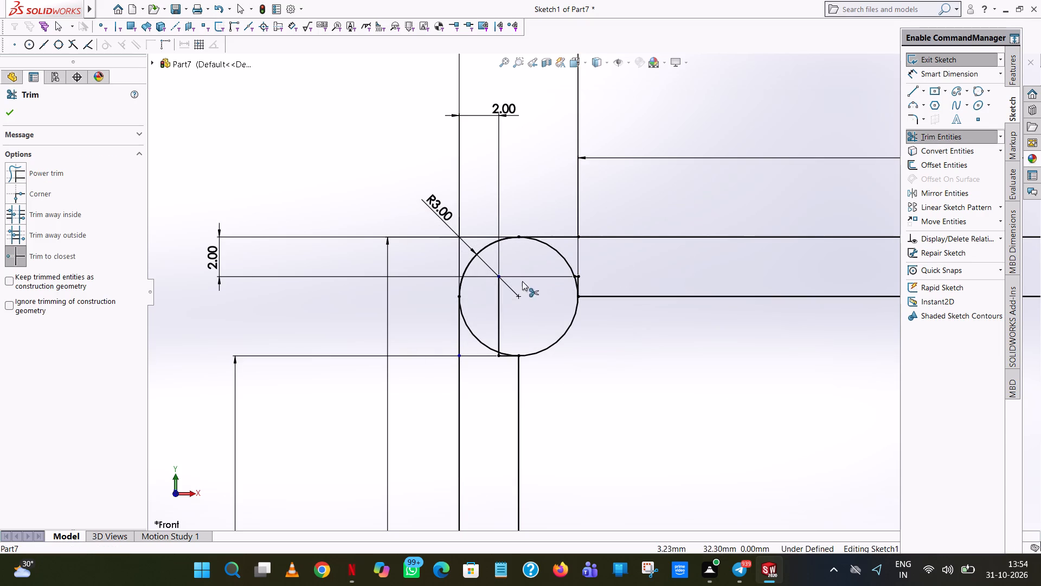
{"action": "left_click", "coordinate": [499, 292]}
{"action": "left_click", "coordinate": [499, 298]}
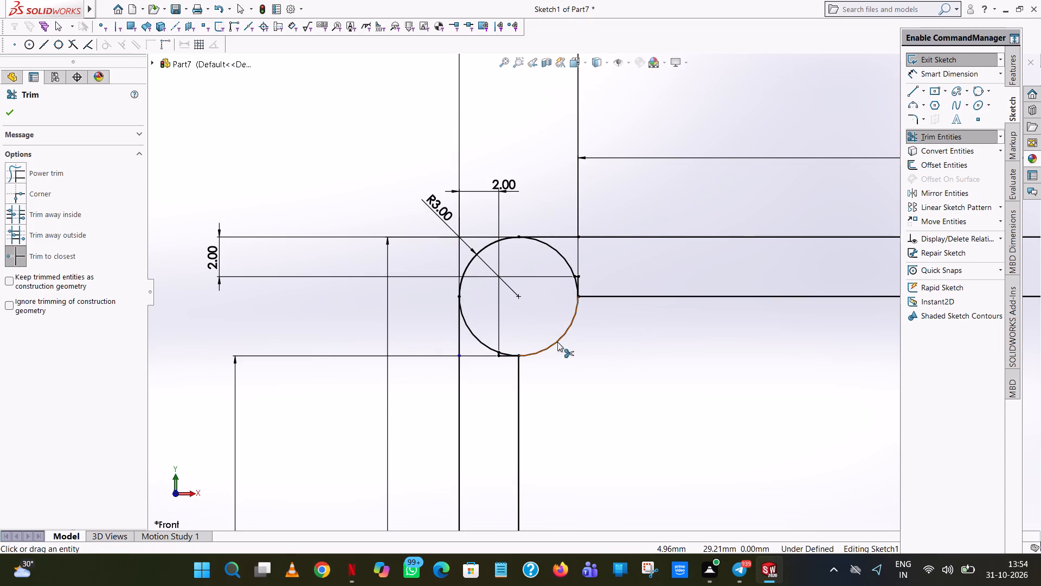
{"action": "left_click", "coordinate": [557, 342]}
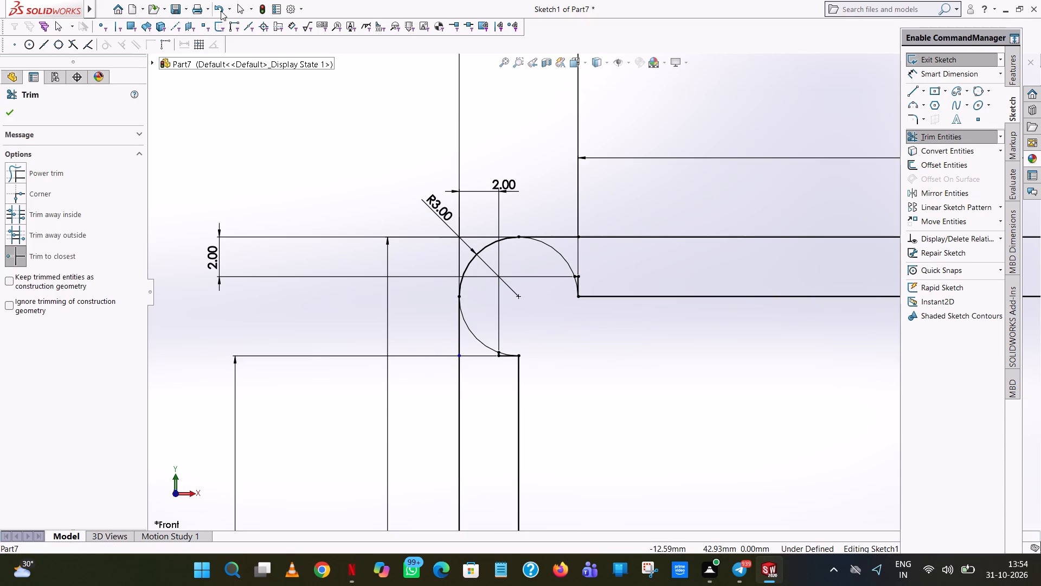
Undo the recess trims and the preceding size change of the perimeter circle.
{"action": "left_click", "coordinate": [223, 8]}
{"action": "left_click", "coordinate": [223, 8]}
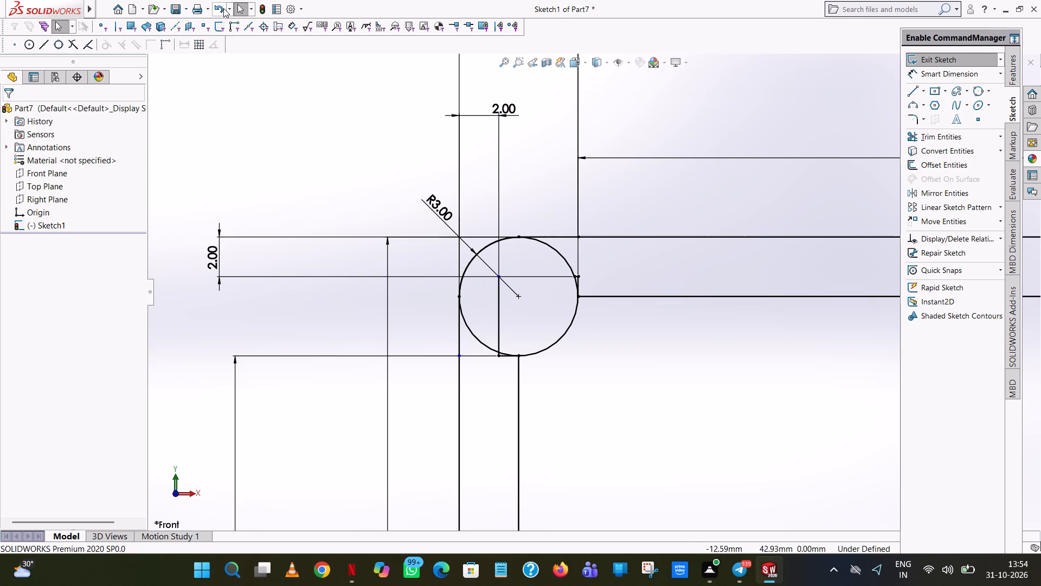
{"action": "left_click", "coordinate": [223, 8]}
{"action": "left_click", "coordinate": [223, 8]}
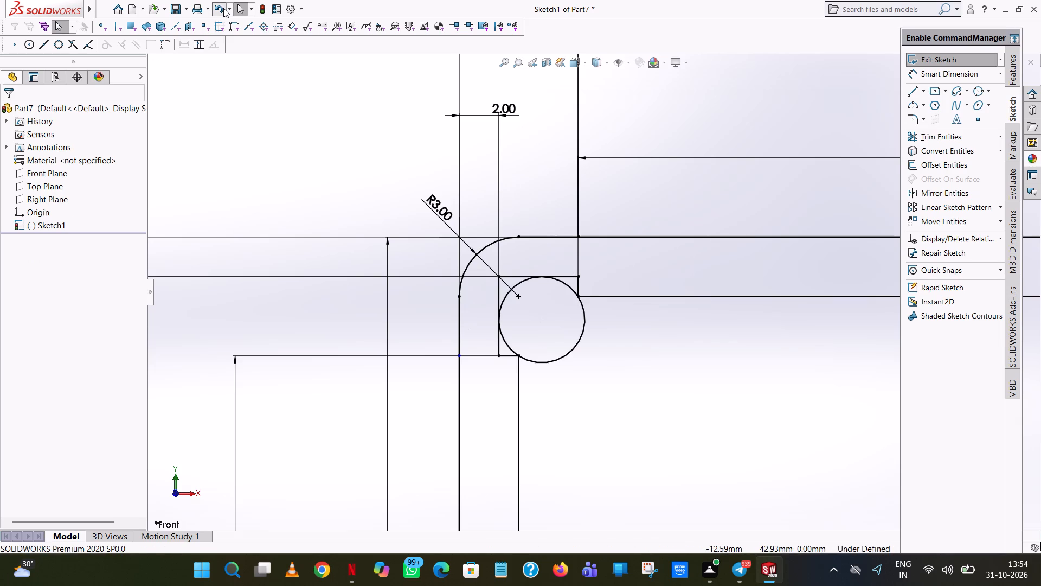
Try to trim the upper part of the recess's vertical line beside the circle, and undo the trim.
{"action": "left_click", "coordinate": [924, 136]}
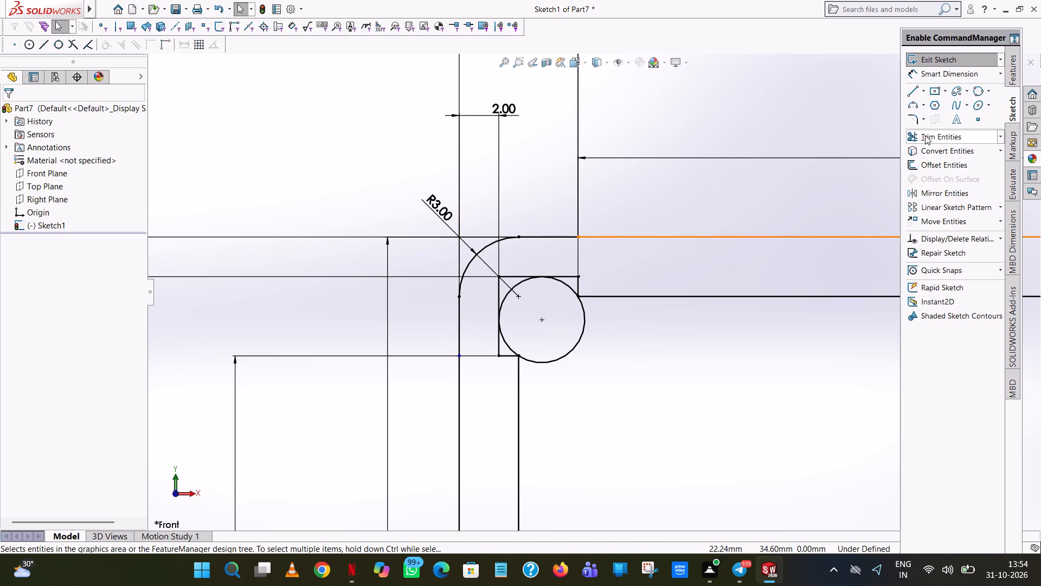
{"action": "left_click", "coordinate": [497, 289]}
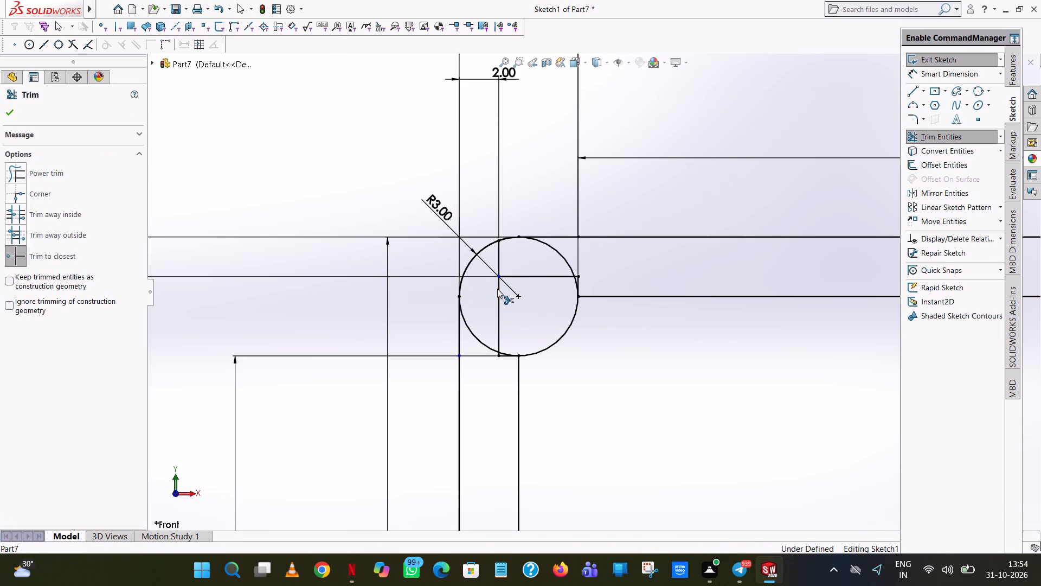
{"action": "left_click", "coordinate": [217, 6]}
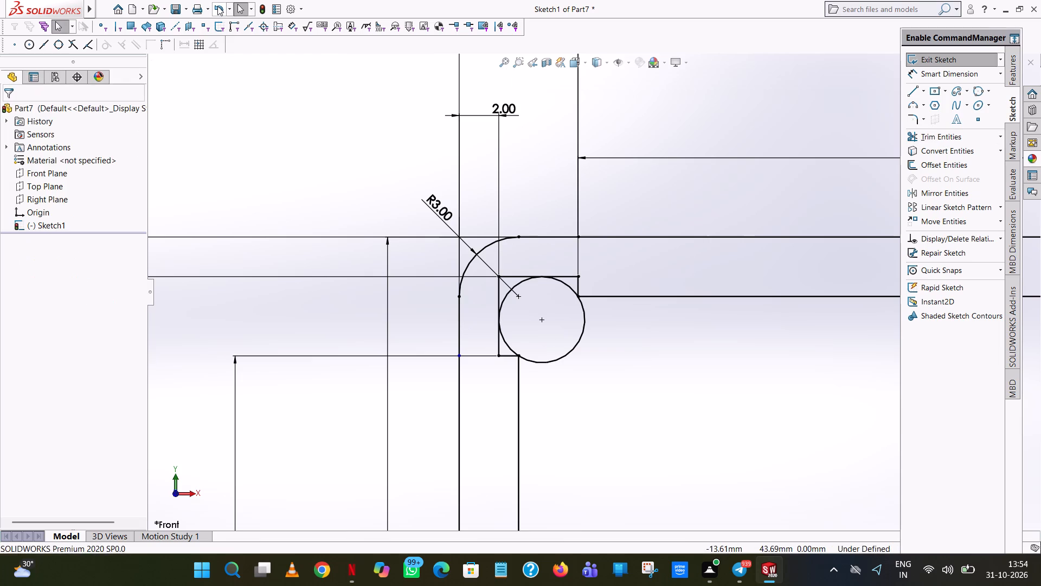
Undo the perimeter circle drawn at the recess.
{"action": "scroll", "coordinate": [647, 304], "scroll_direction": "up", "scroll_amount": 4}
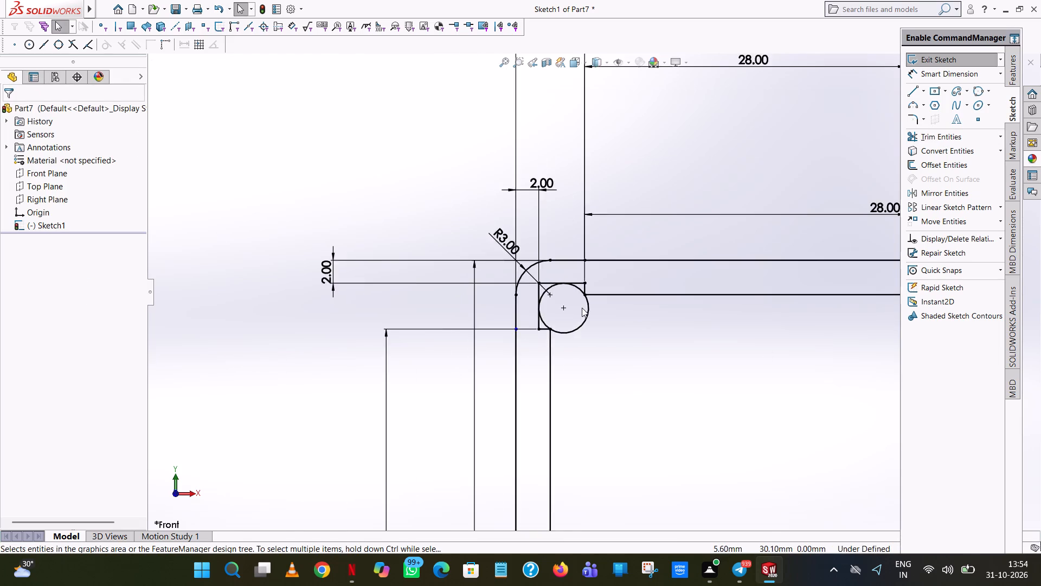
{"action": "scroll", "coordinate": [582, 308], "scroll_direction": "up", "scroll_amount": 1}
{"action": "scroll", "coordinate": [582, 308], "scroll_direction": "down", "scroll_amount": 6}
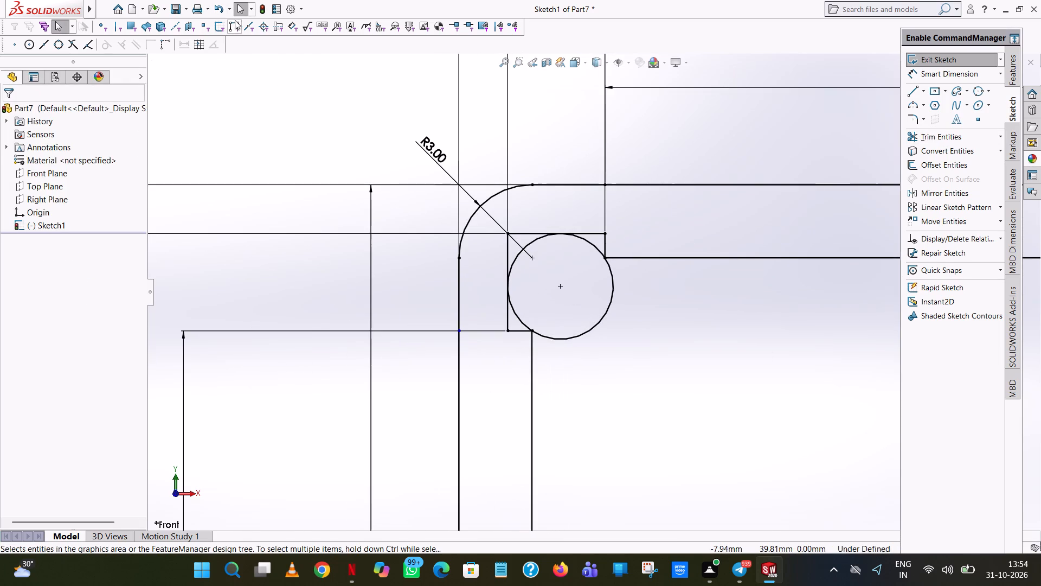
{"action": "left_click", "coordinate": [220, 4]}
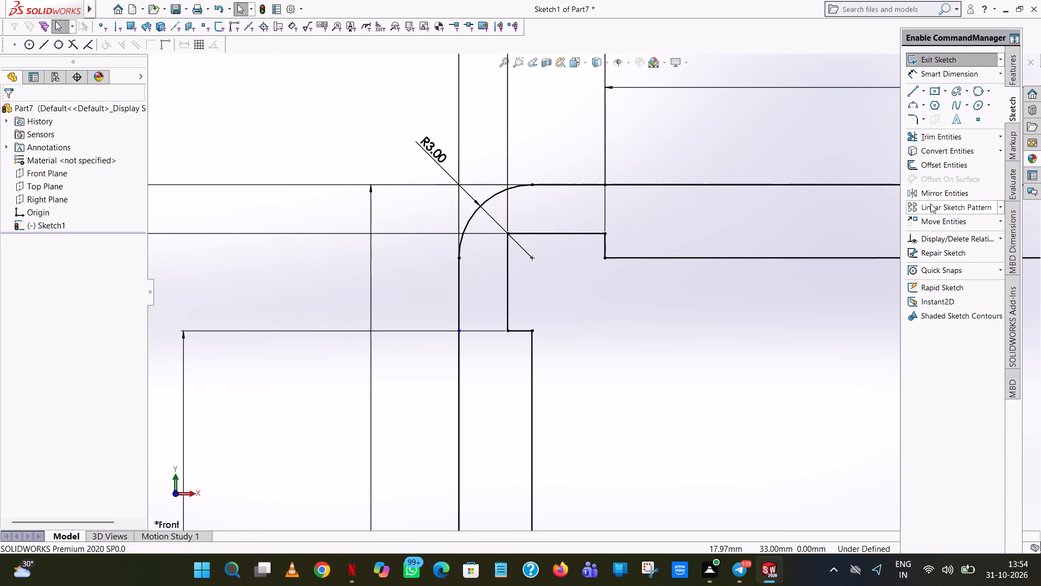
Draw a perimeter circle of about 2.17 mm radius, tangent to the recess's long vertical and horizontal lines and through the vertical arm's inner top corner.
{"action": "left_click", "coordinate": [981, 90]}
{"action": "left_click", "coordinate": [508, 319]}
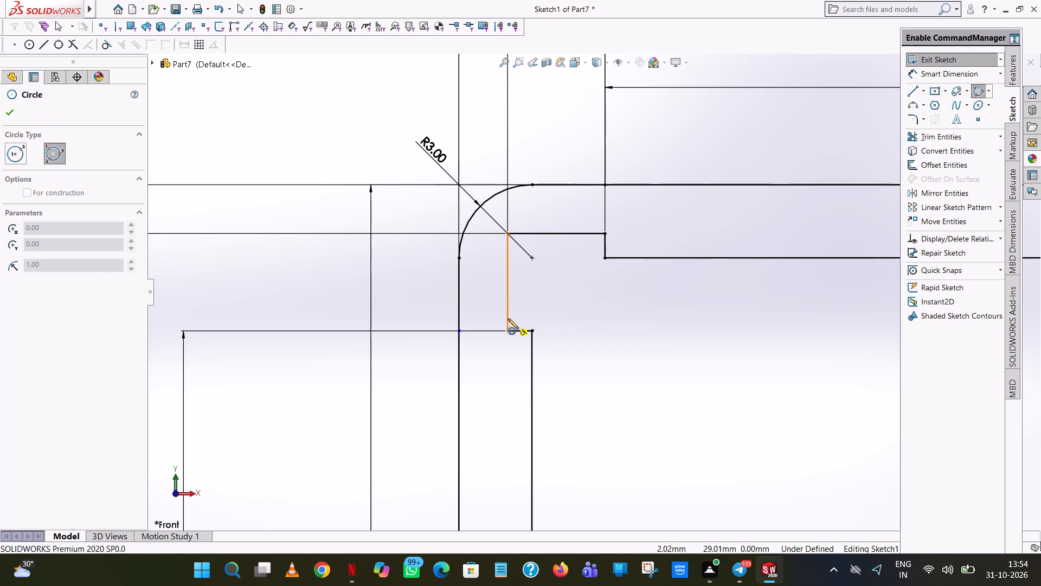
{"action": "left_click", "coordinate": [568, 237]}
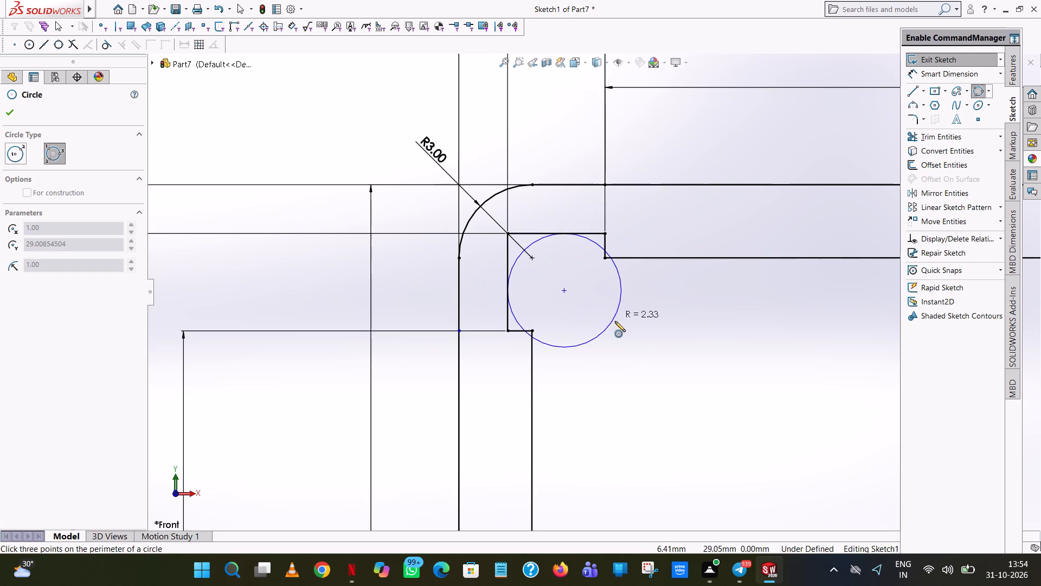
{"action": "left_click", "coordinate": [532, 330]}
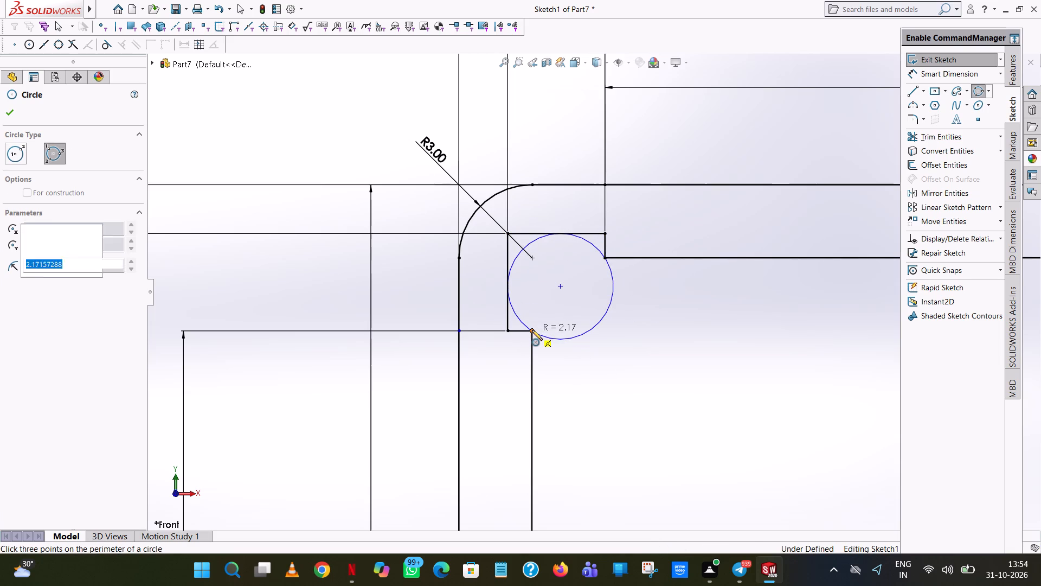
{"action": "right_click", "coordinate": [532, 330]}
{"action": "left_click", "coordinate": [555, 340]}
{"action": "left_click", "coordinate": [738, 322]}
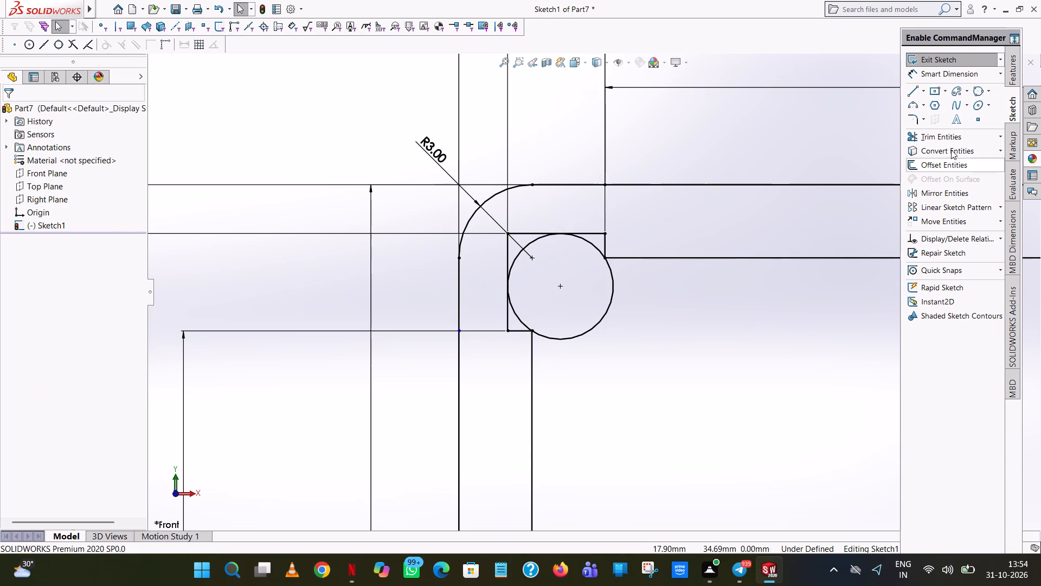
Trim the perimeter circle's arc on the open side between the two arms.
{"action": "left_click", "coordinate": [953, 141]}
{"action": "left_click", "coordinate": [613, 280]}
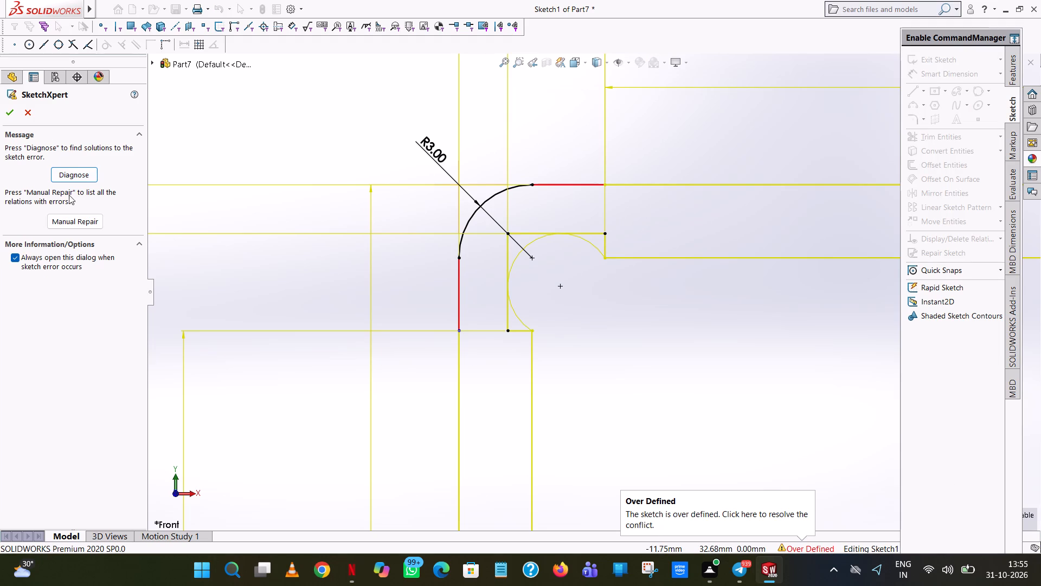
Manually repair the over-defined sketch by deleting all its conflicting relations and dimensions.
{"action": "left_click", "coordinate": [67, 220]}
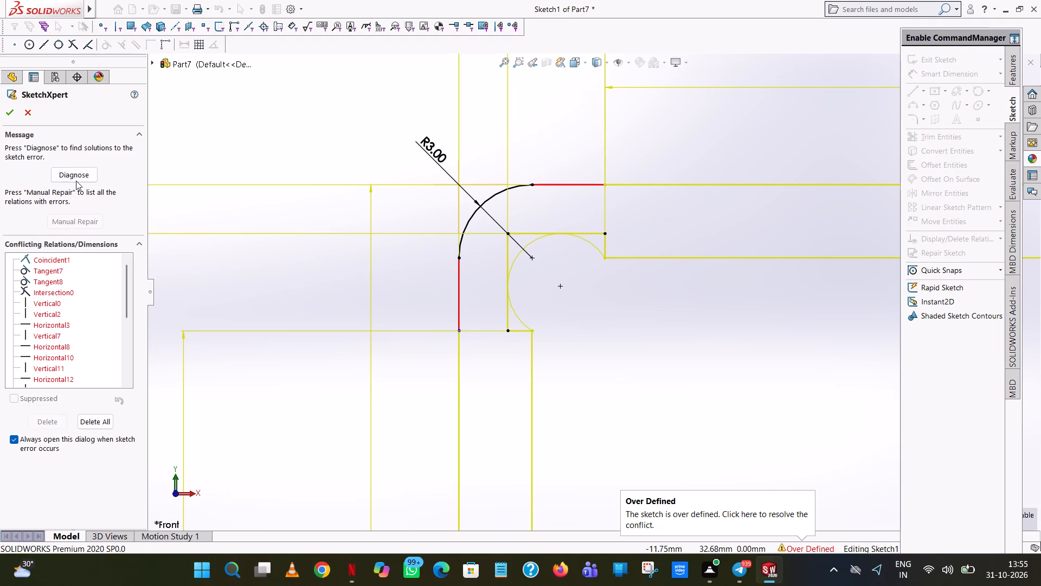
{"action": "left_click", "coordinate": [88, 419]}
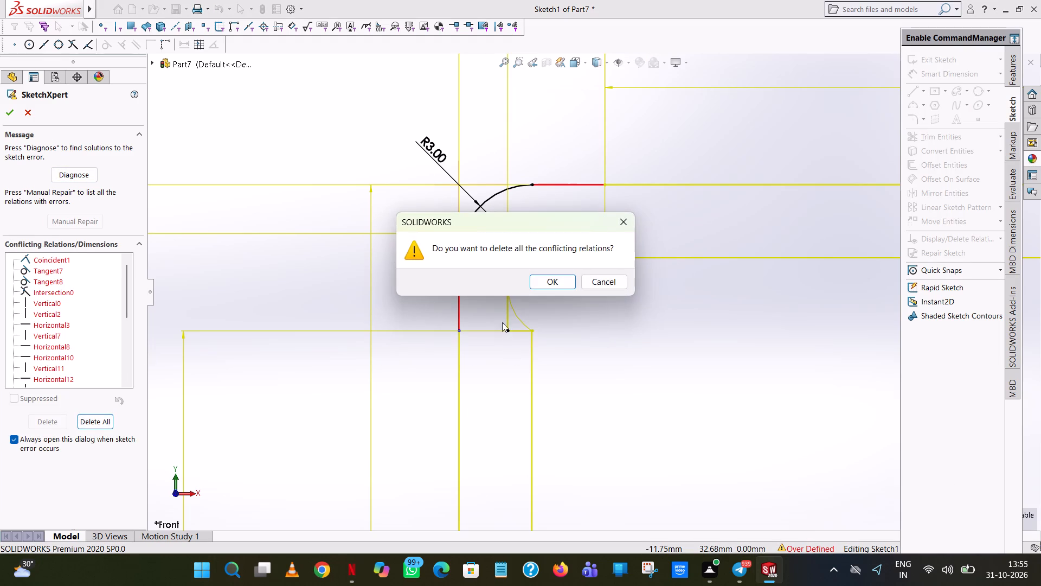
{"action": "left_click", "coordinate": [570, 279]}
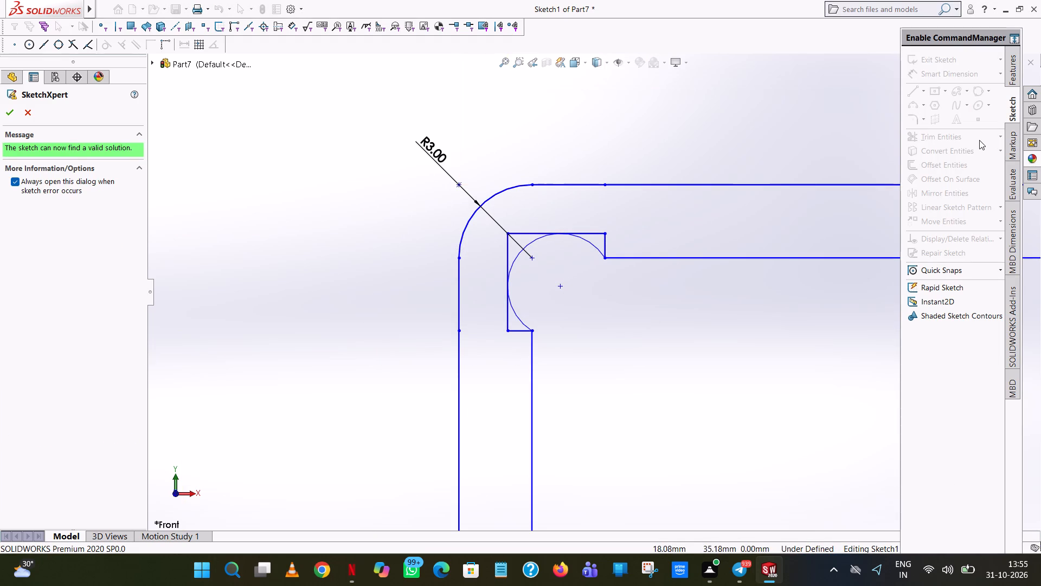
{"action": "left_click", "coordinate": [3, 113]}
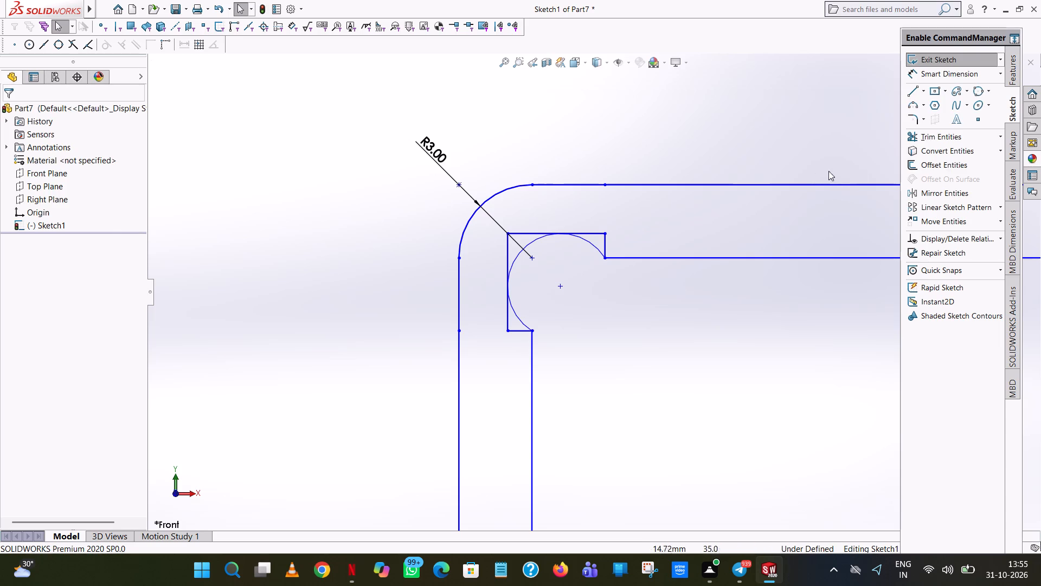
Trim away the square recess's vertical and horizontal lines, including both short end segments, leaving only the circular arc between the arms.
{"action": "left_click", "coordinate": [952, 140]}
{"action": "left_click", "coordinate": [509, 238]}
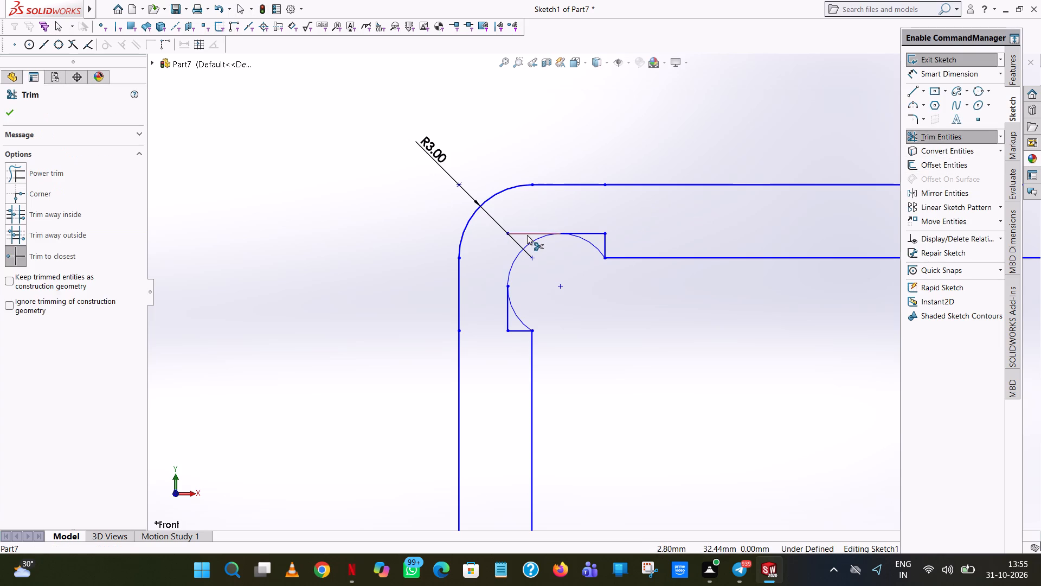
{"action": "left_click", "coordinate": [527, 235]}
{"action": "left_click", "coordinate": [599, 233]}
{"action": "left_click", "coordinate": [604, 237]}
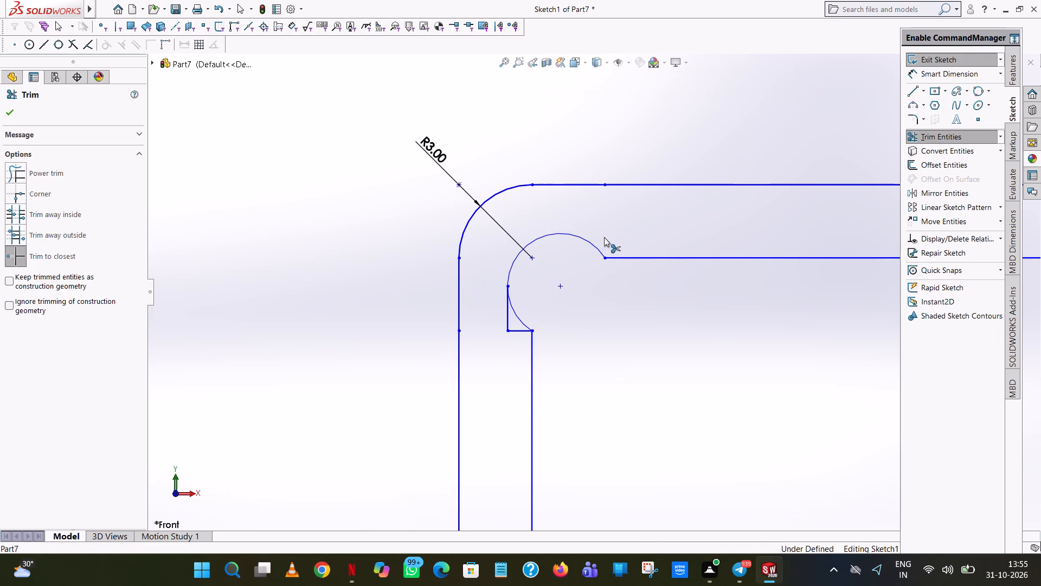
{"action": "left_click", "coordinate": [506, 308]}
{"action": "left_click", "coordinate": [513, 333]}
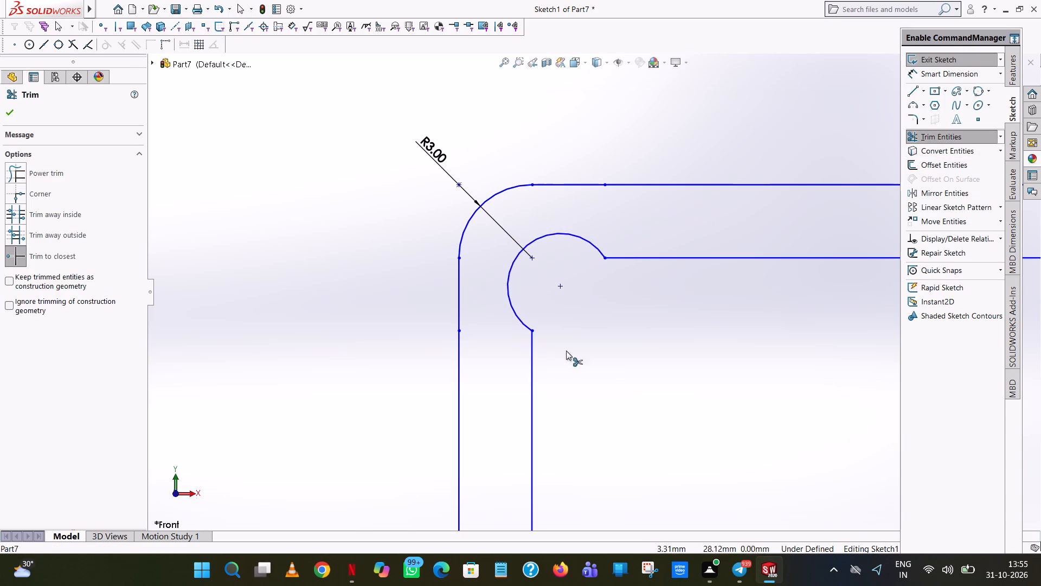